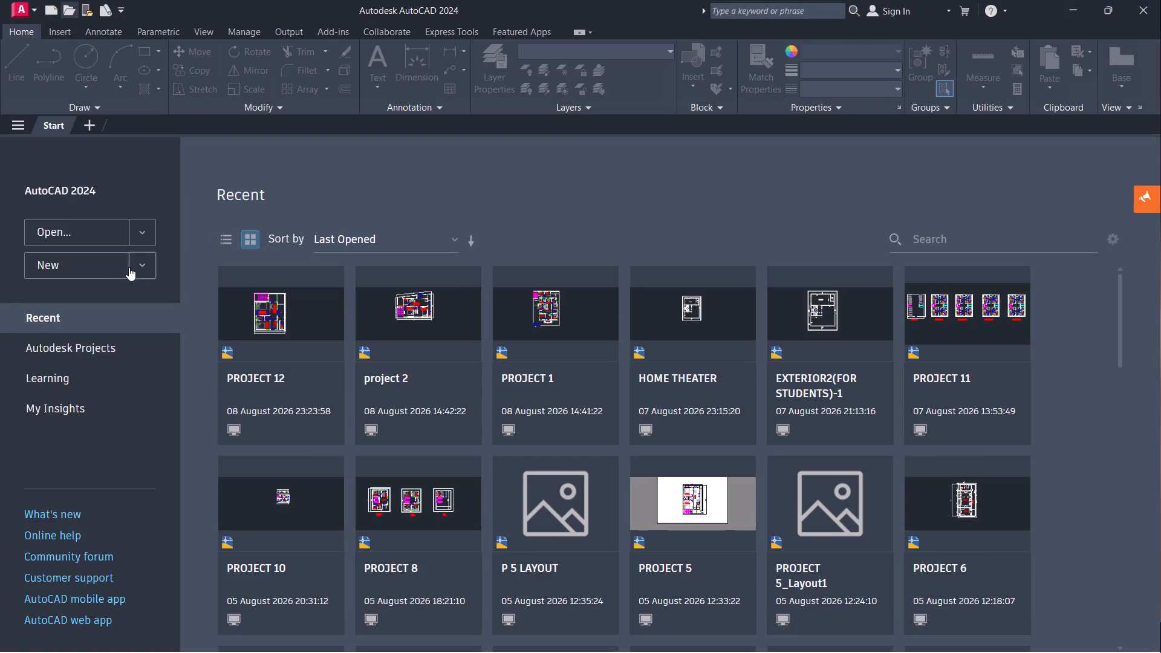
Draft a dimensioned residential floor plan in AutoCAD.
Create a new blank drawing.
{"action": "left_click", "coordinate": [111, 266]}
{"action": "left_click", "coordinate": [111, 266]}
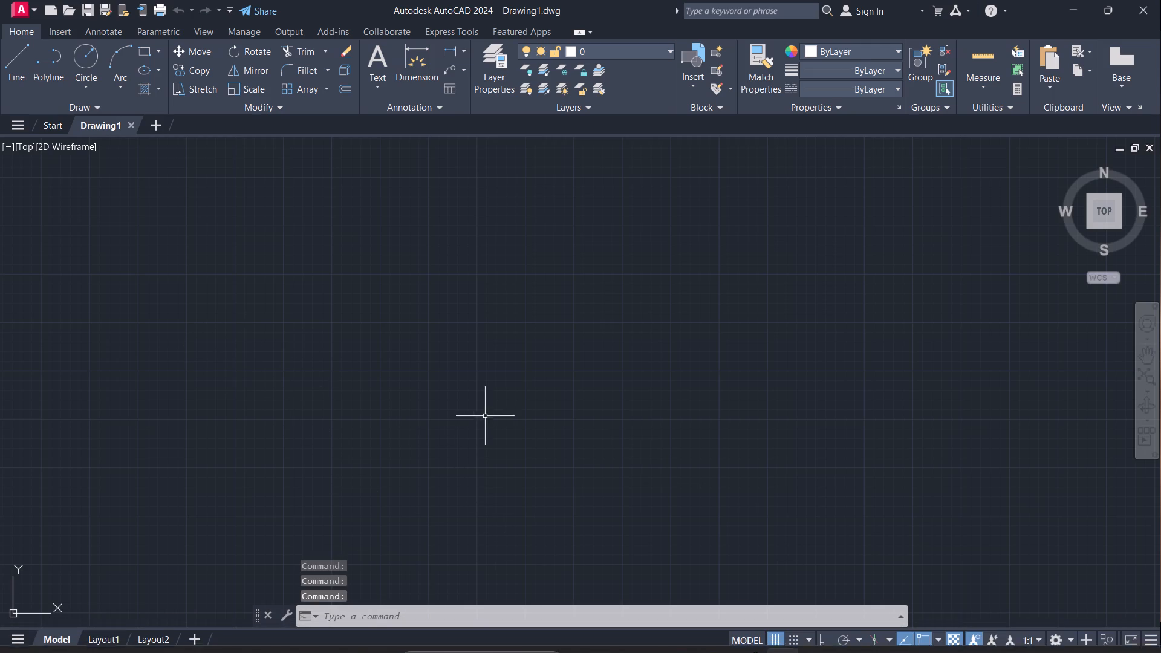
Configure the drawing units to Architectural length with 0'-0 1/4" precision and Inches as the insertion scale.
{"action": "type", "text": "un"}
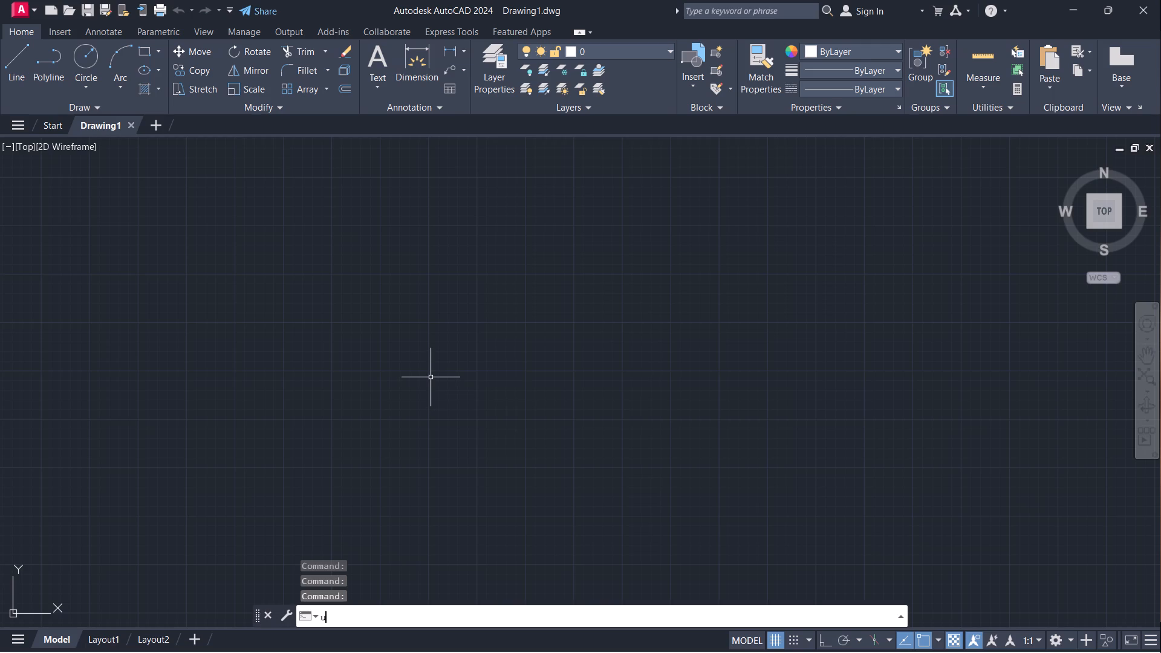
{"action": "key", "text": "Return"}
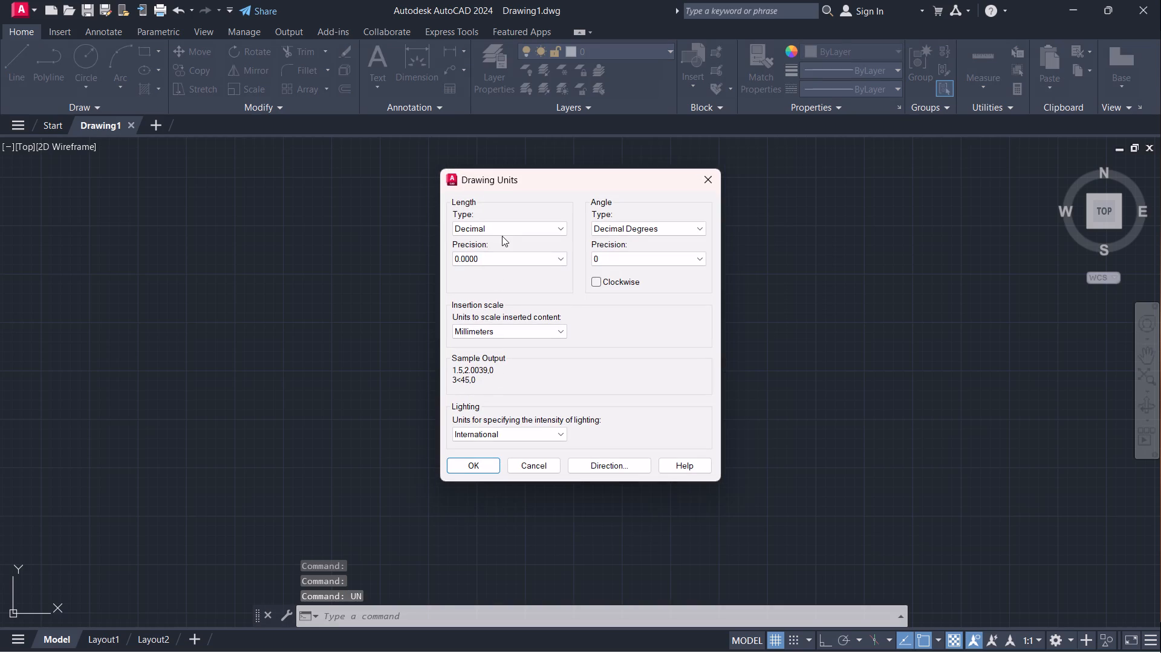
{"action": "left_click", "coordinate": [495, 230]}
{"action": "left_click", "coordinate": [500, 239]}
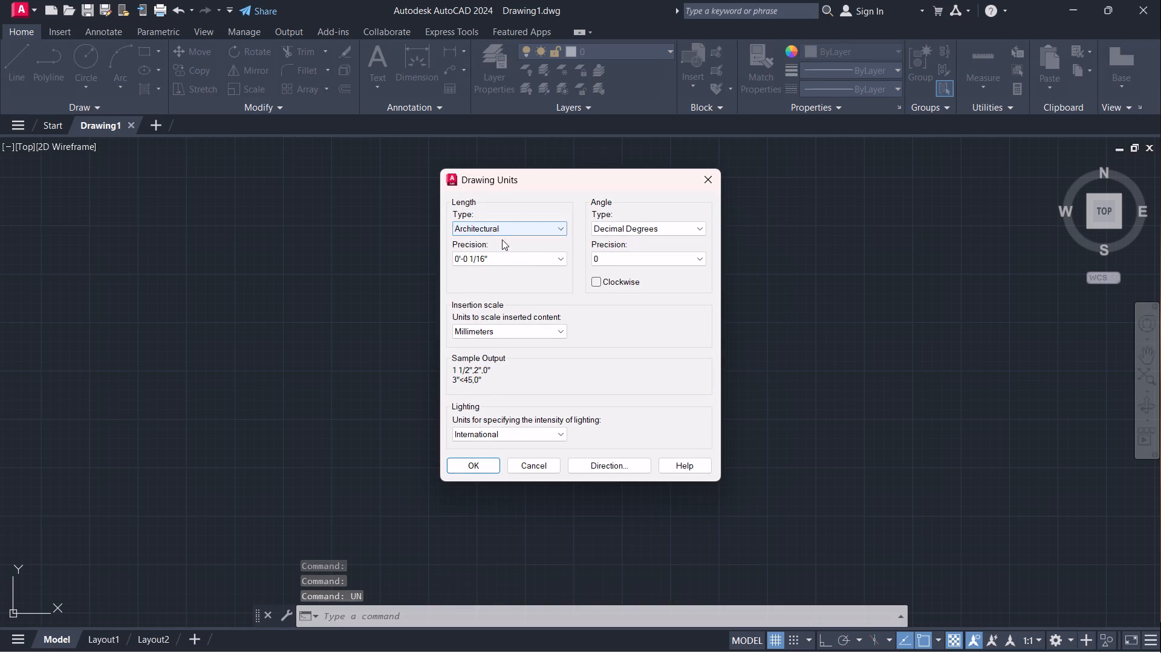
{"action": "left_click", "coordinate": [515, 257]}
{"action": "left_click", "coordinate": [478, 290]}
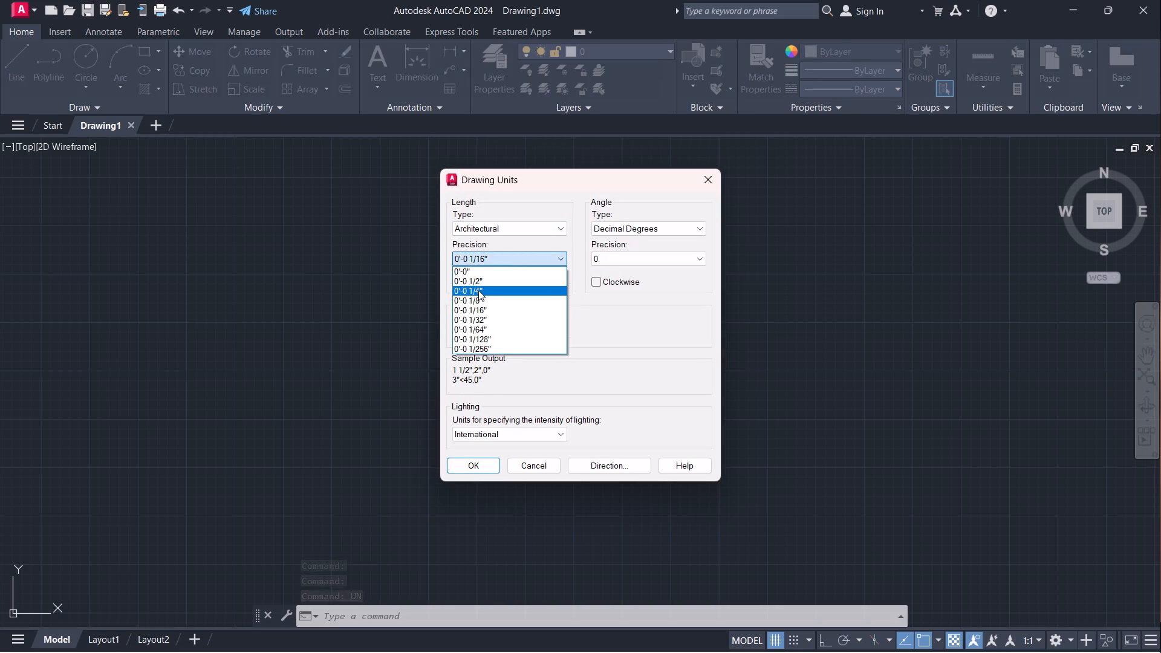
{"action": "left_click", "coordinate": [513, 333]}
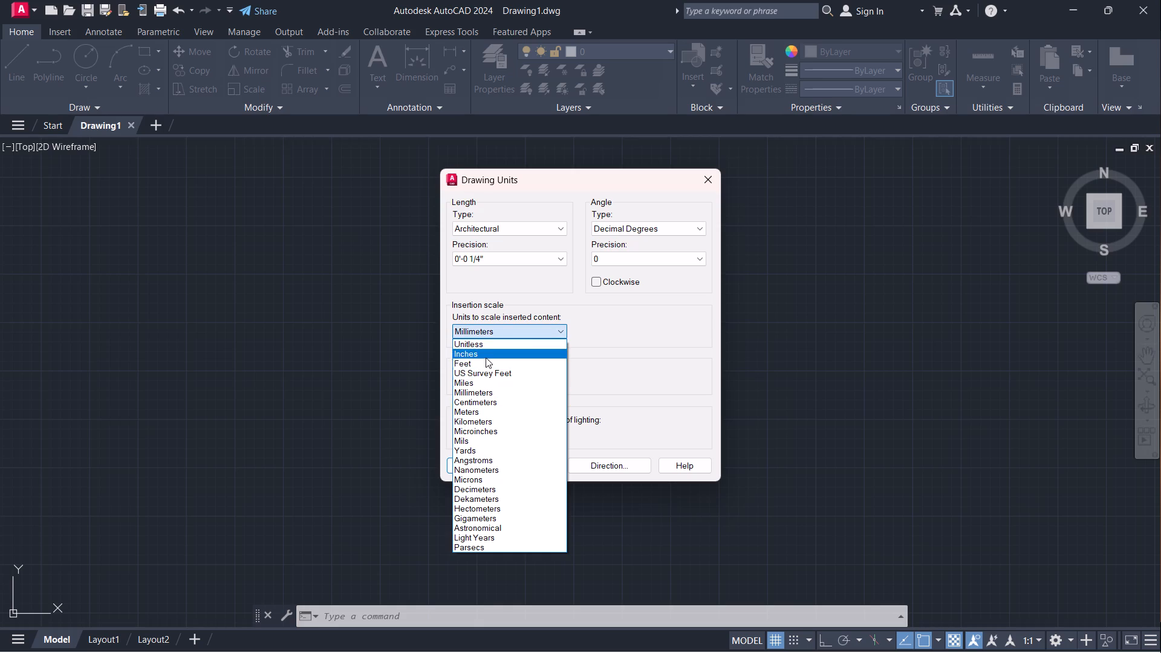
{"action": "left_click", "coordinate": [486, 357]}
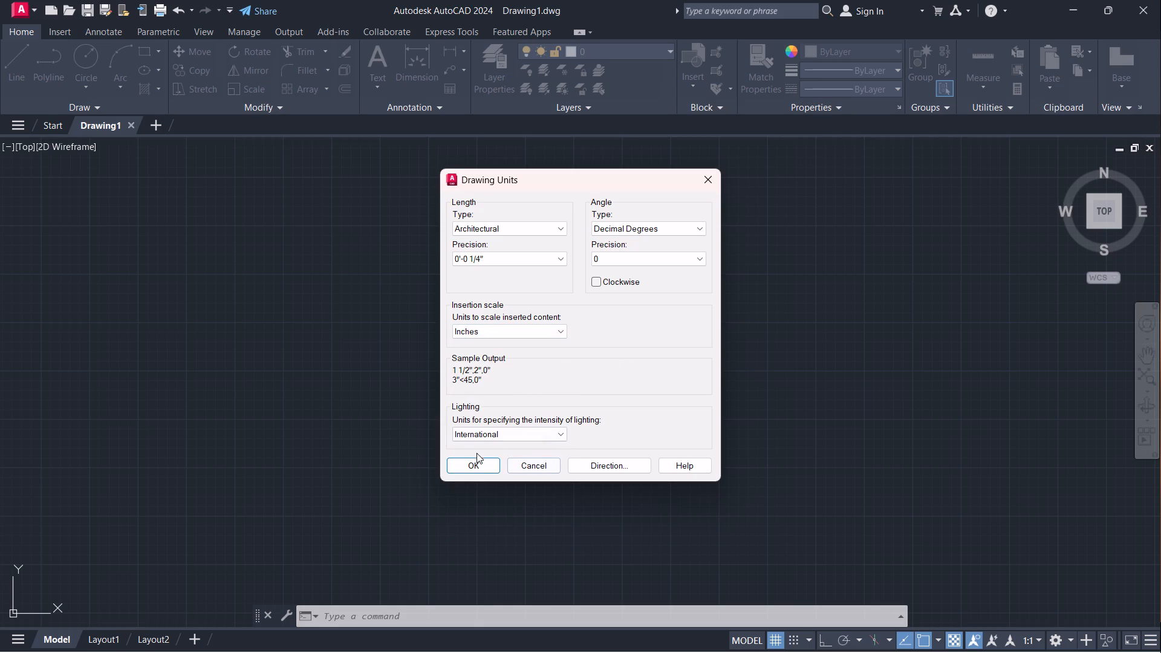
{"action": "left_click", "coordinate": [475, 463]}
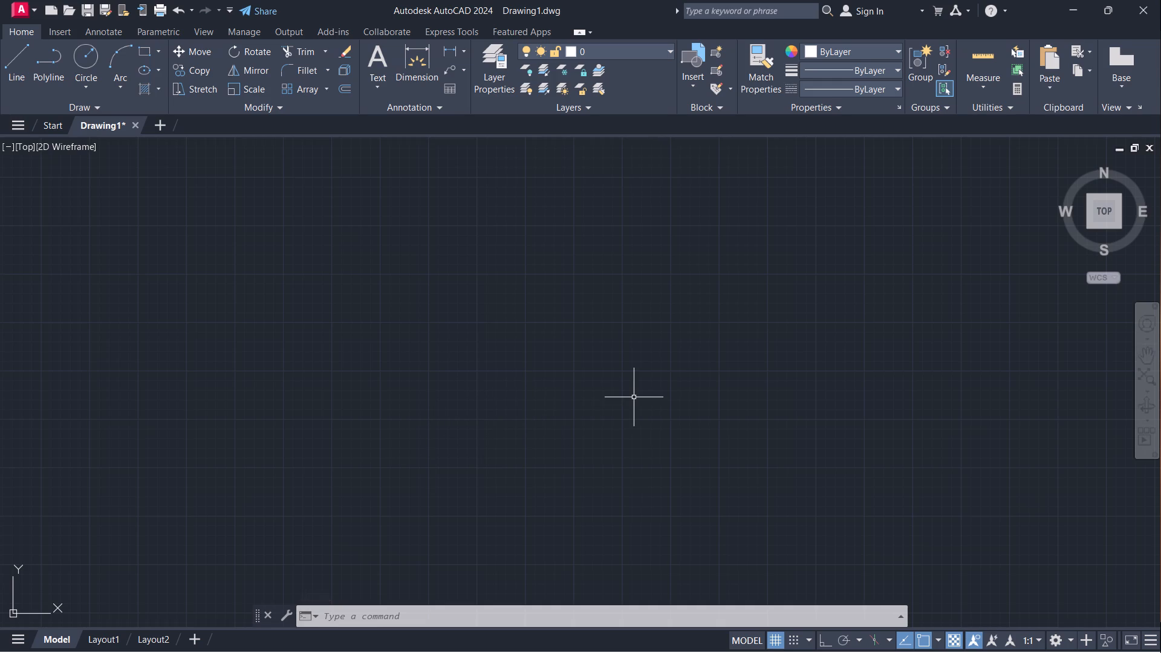
Start a line near the middle of the empty drawing area and switch Ortho on.
{"action": "key", "text": "l"}
{"action": "key", "text": "Return"}
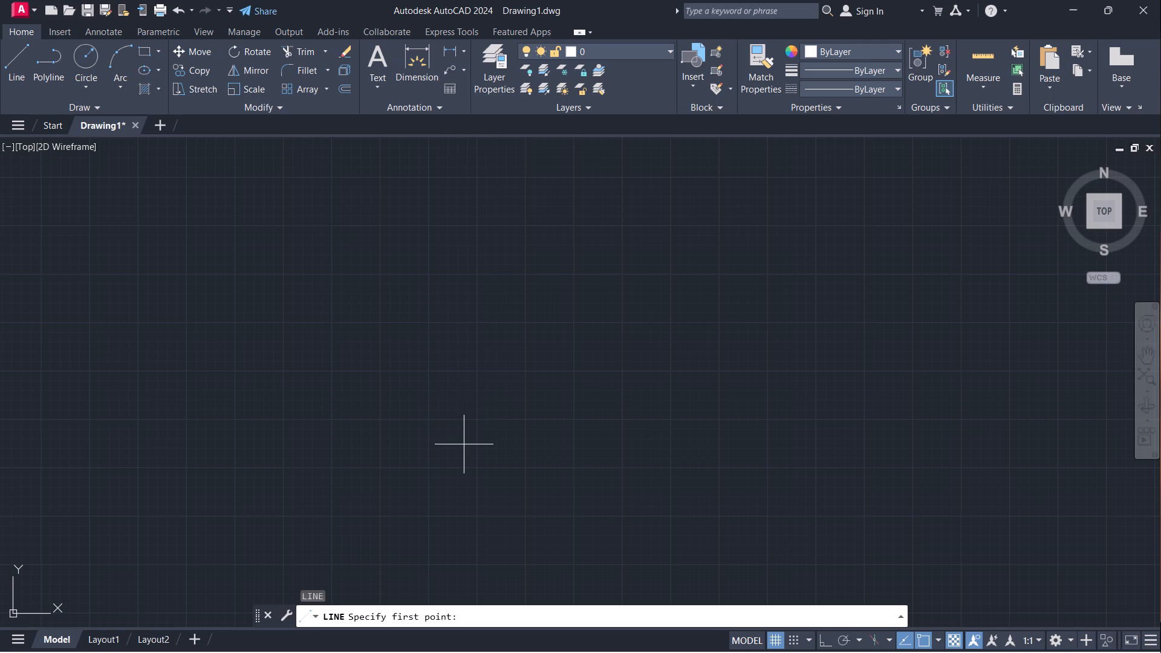
{"action": "left_click", "coordinate": [479, 407]}
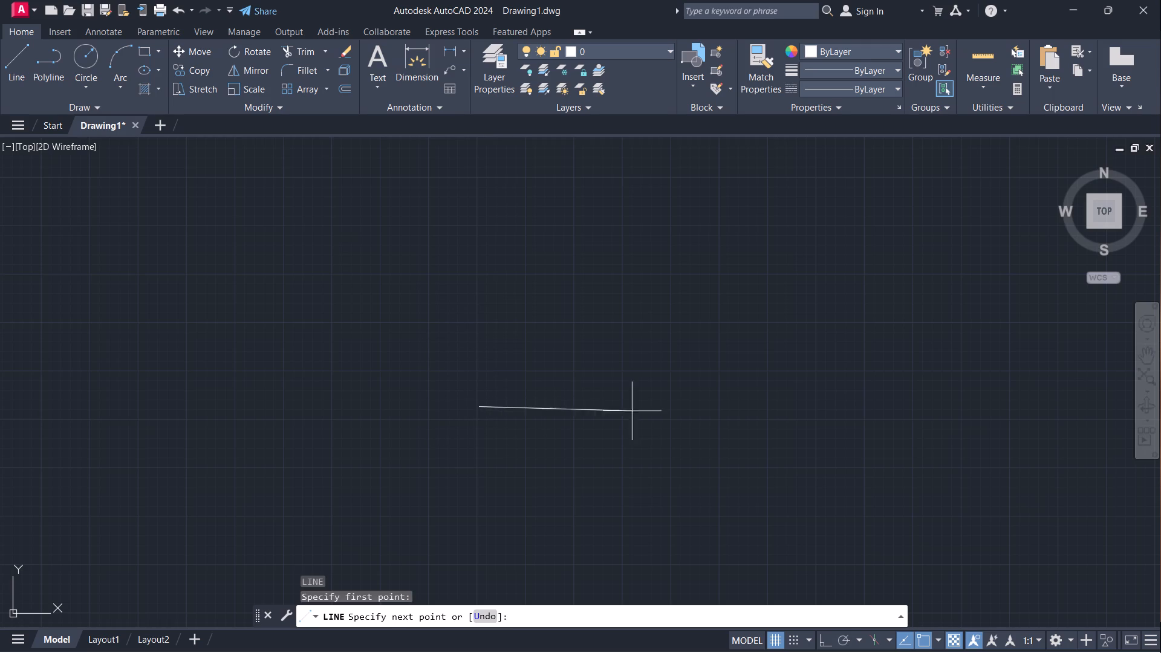
{"action": "key", "text": "F8"}
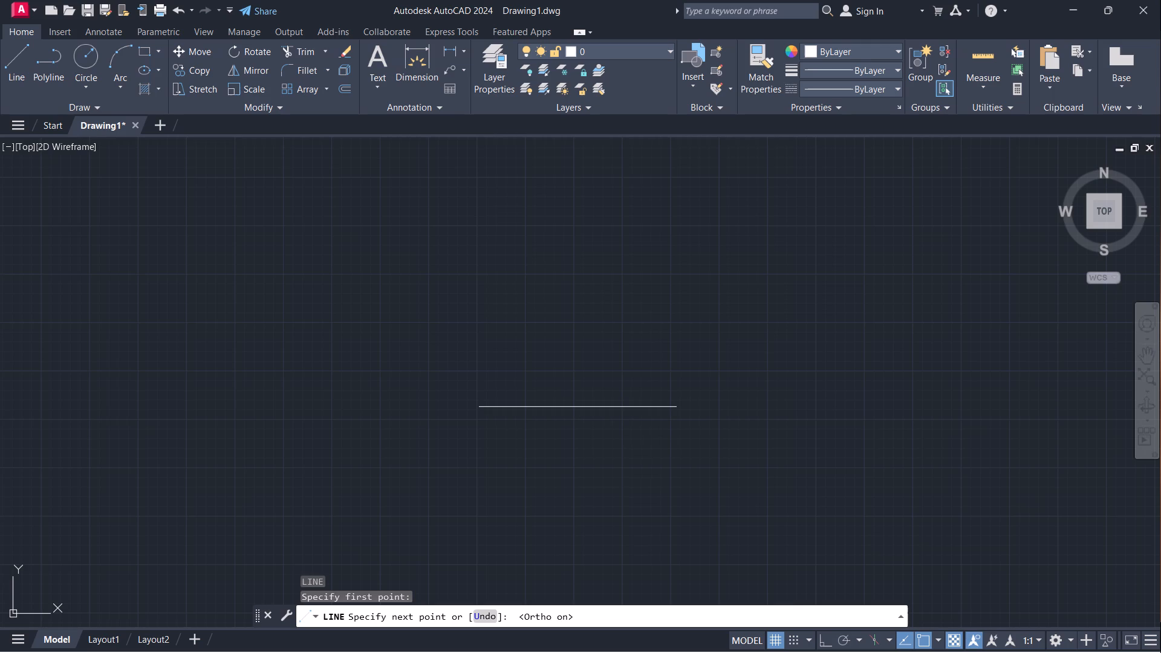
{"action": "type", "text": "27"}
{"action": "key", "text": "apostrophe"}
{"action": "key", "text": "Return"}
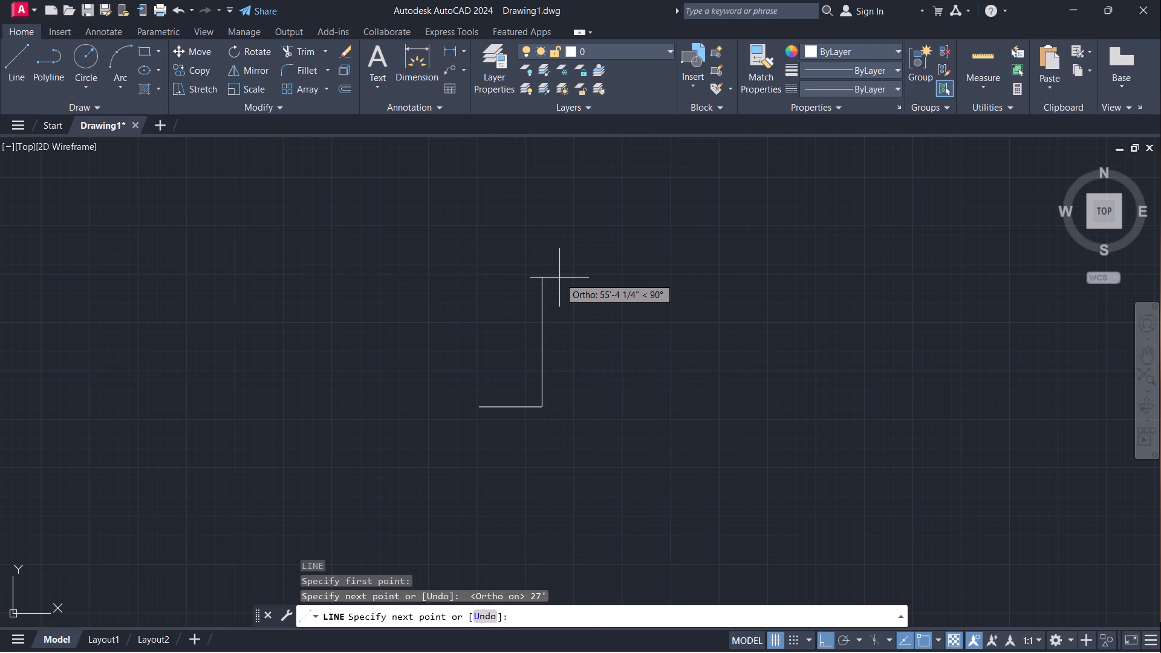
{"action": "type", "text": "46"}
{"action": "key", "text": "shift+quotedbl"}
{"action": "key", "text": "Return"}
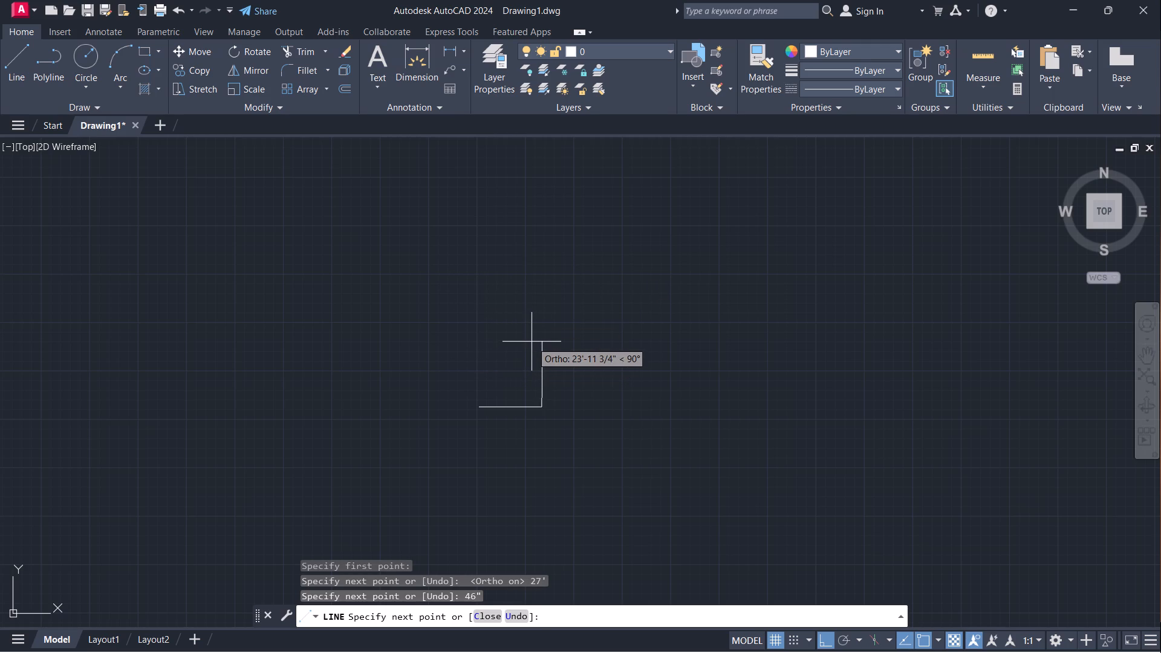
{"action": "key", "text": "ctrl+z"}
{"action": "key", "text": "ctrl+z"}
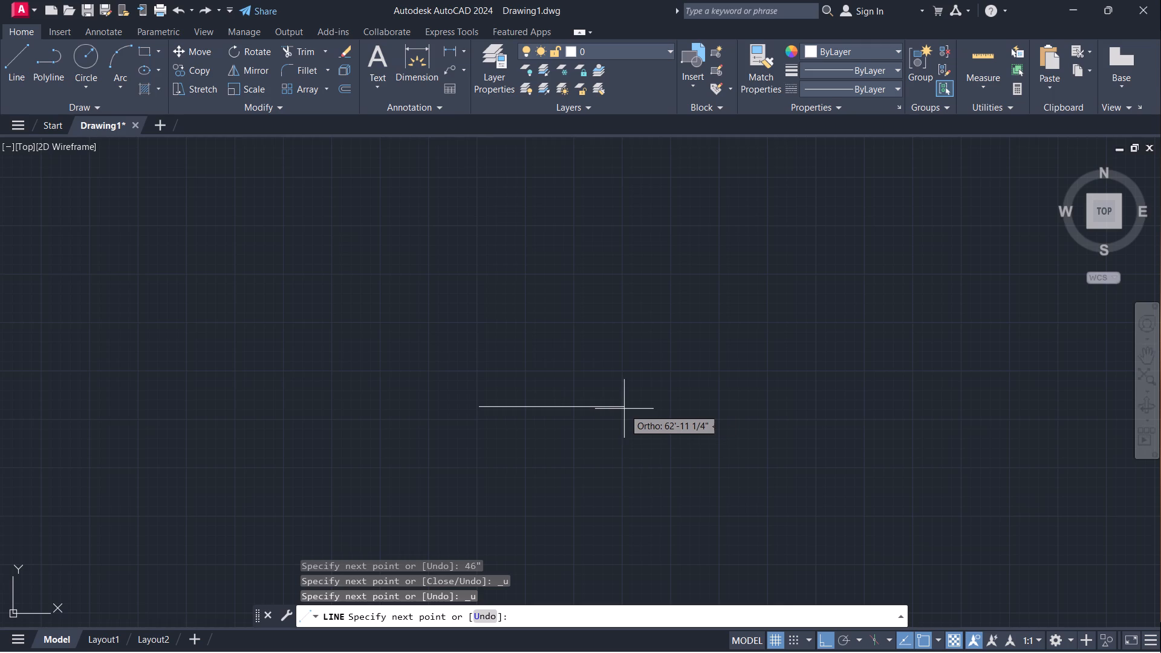
Draw a closed rectangular outline 27' wide and 46' high with the Line command.
{"action": "type", "text": "27'"}
{"action": "key", "text": "Return"}
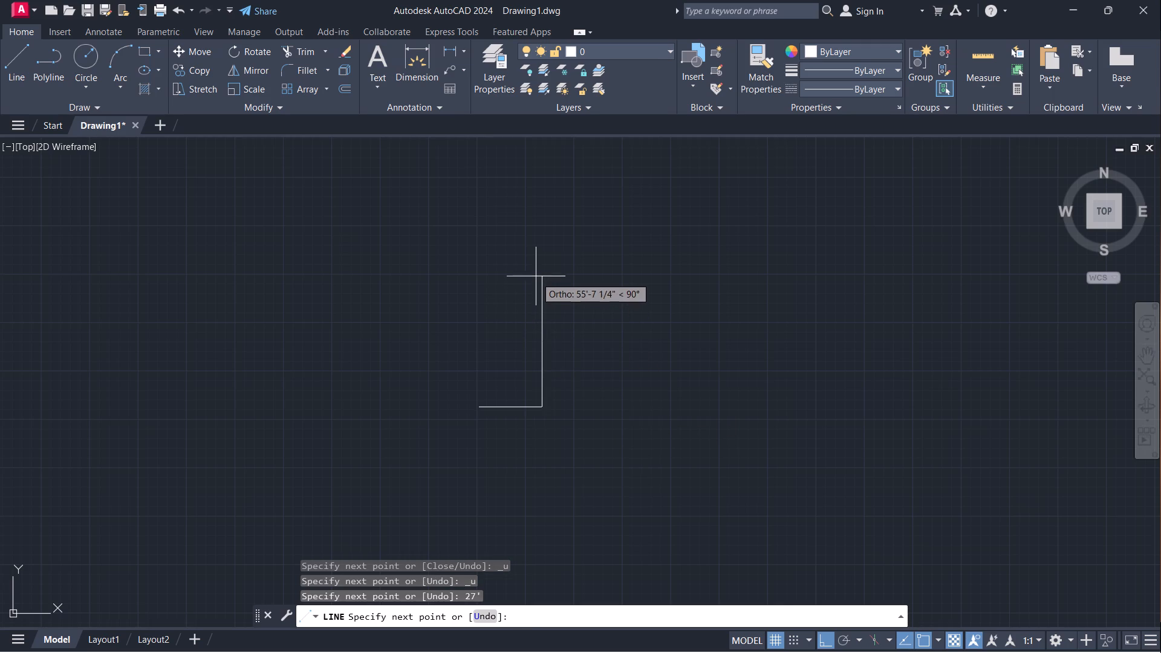
{"action": "type", "text": "46'"}
{"action": "key", "text": "Return"}
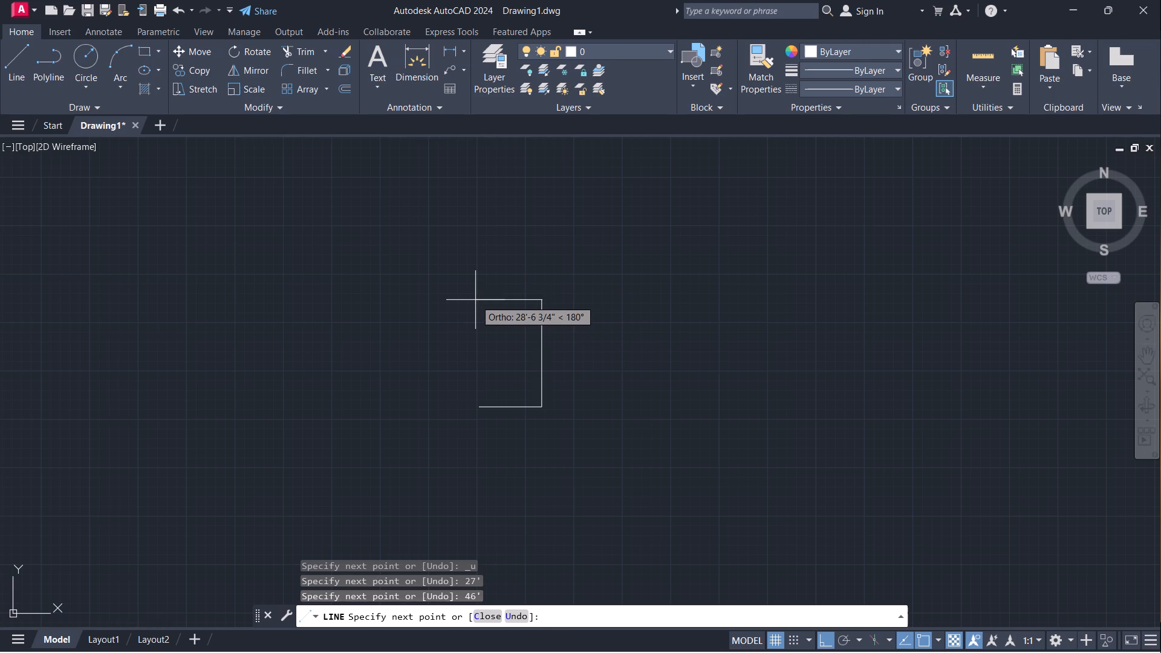
{"action": "type", "text": "27"}
{"action": "key", "text": "apostrophe"}
{"action": "key", "text": "Return"}
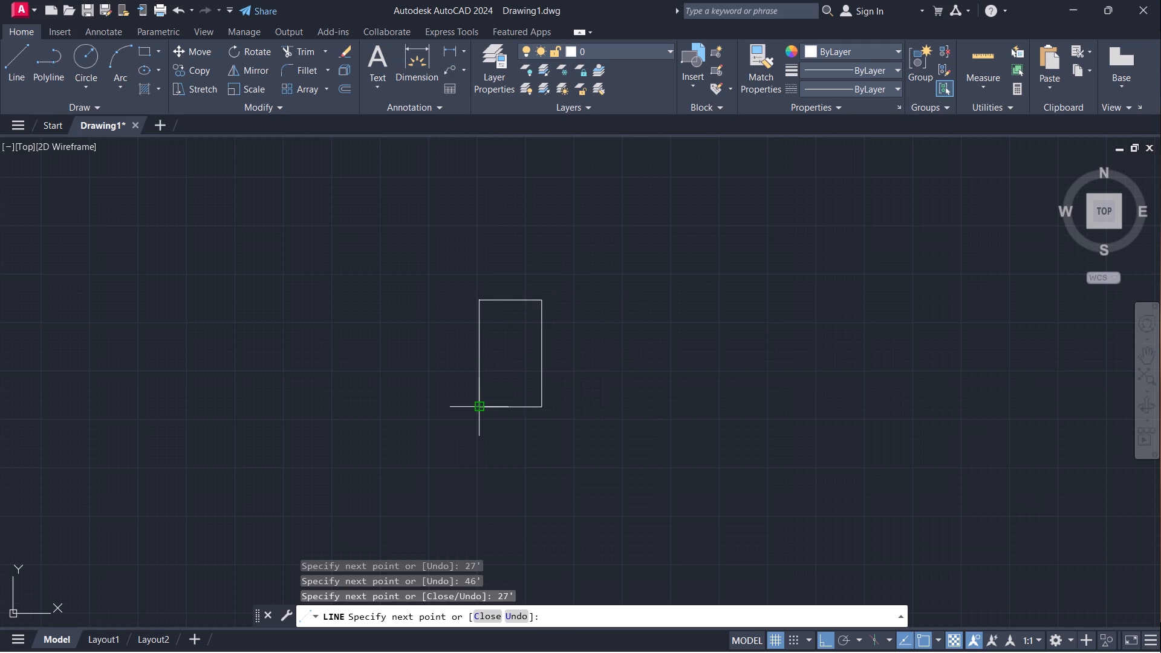
{"action": "left_click", "coordinate": [479, 405]}
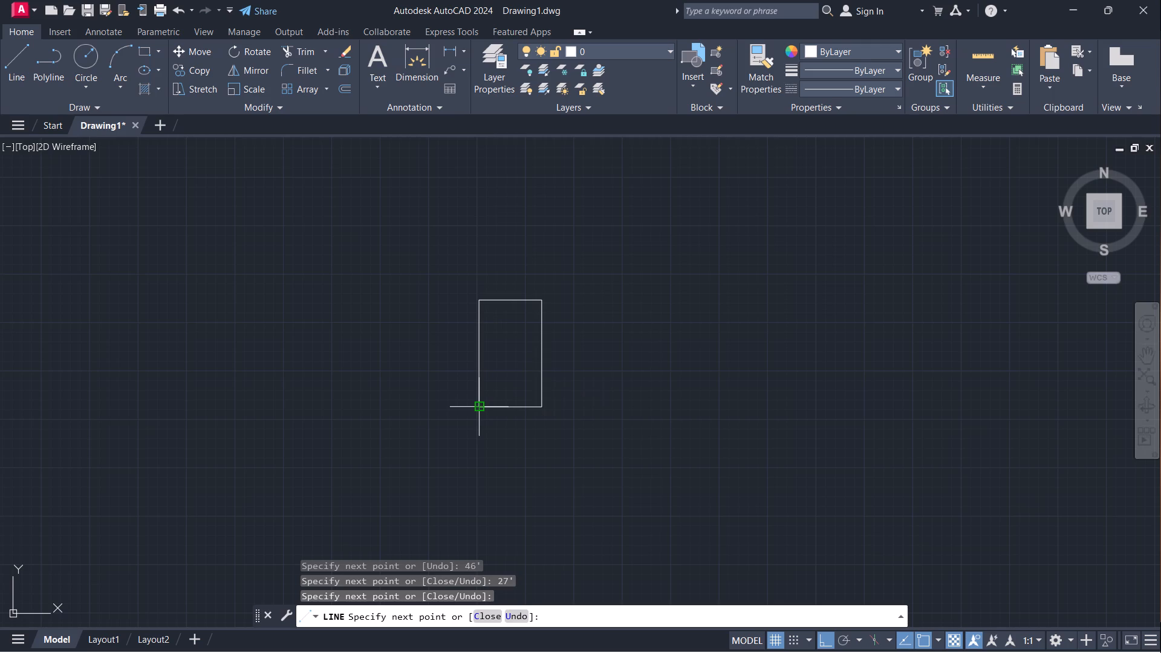
{"action": "key", "text": "Escape"}
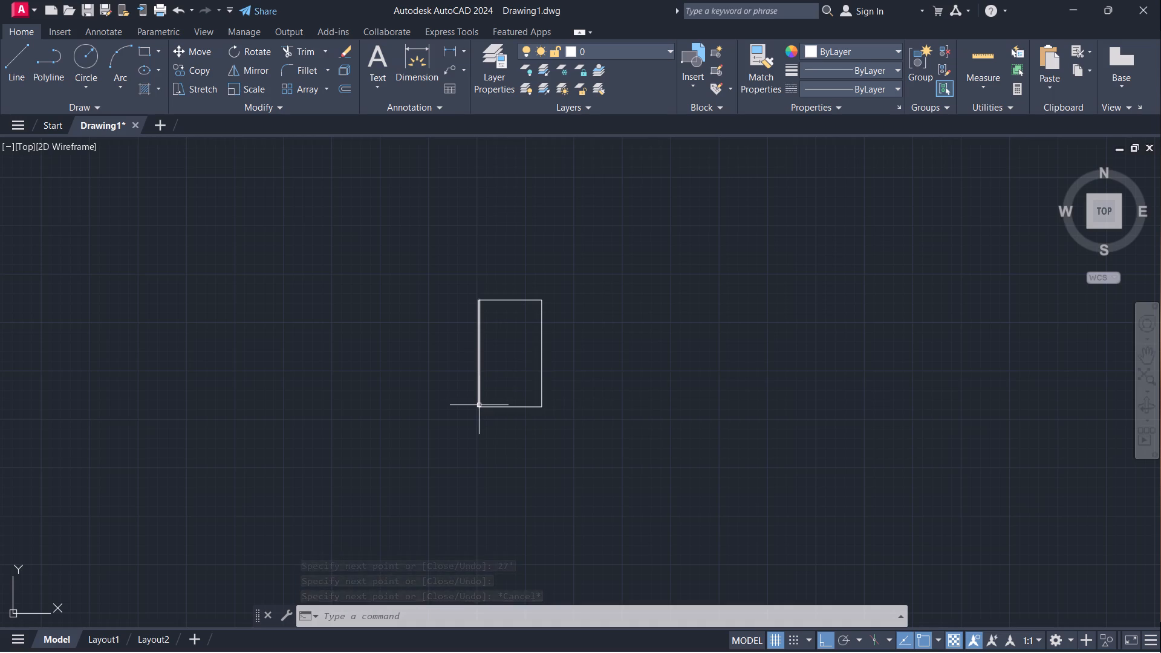
Offset all four sides of the rectangle 6" inward to form the outer wall thickness.
{"action": "scroll", "coordinate": [506, 355], "scroll_direction": "up", "scroll_amount": 2}
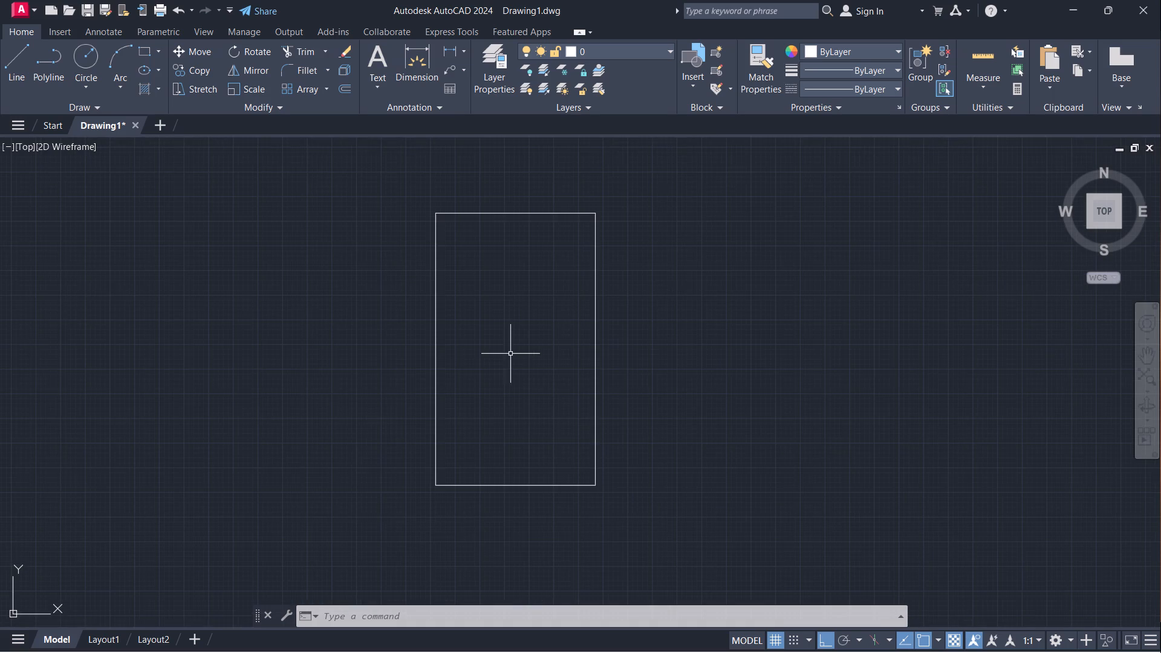
{"action": "middle_click_drag", "start_coordinate": [512, 352], "coordinate": [622, 354]}
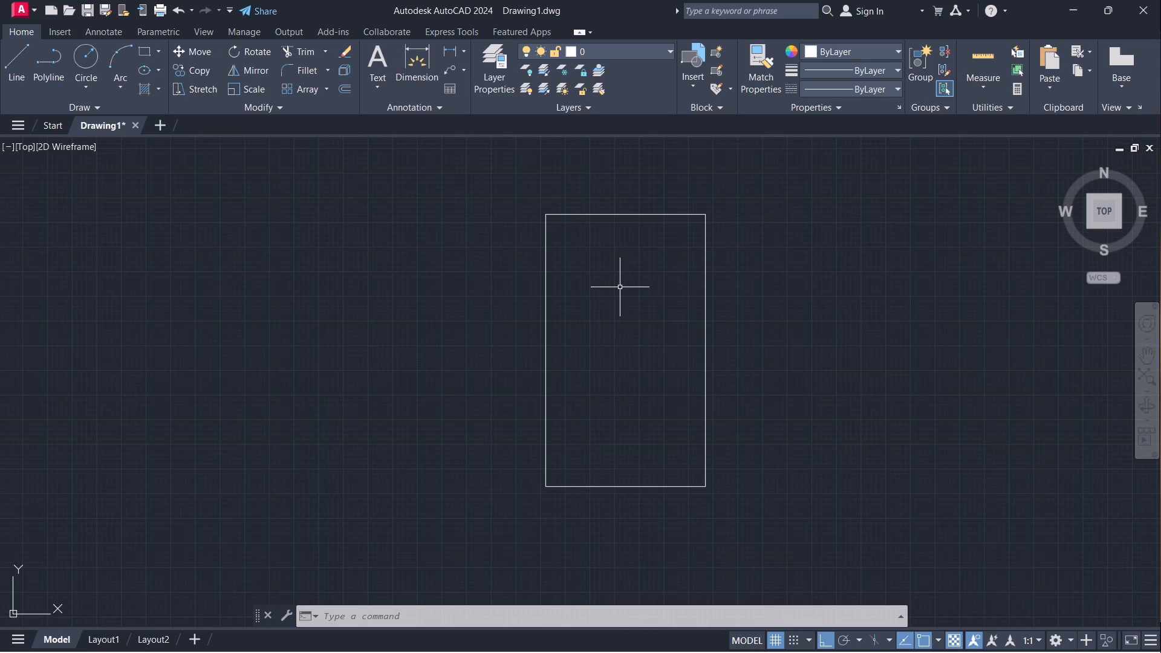
{"action": "key", "text": "o"}
{"action": "key", "text": "Return"}
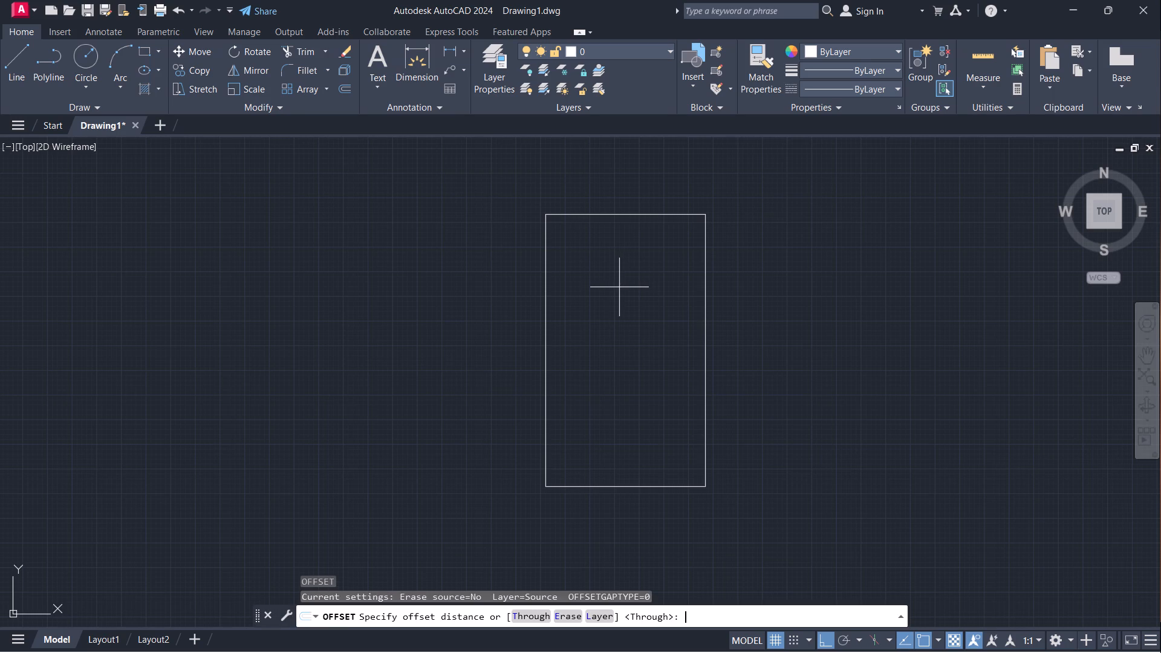
{"action": "left_click", "coordinate": [549, 325]}
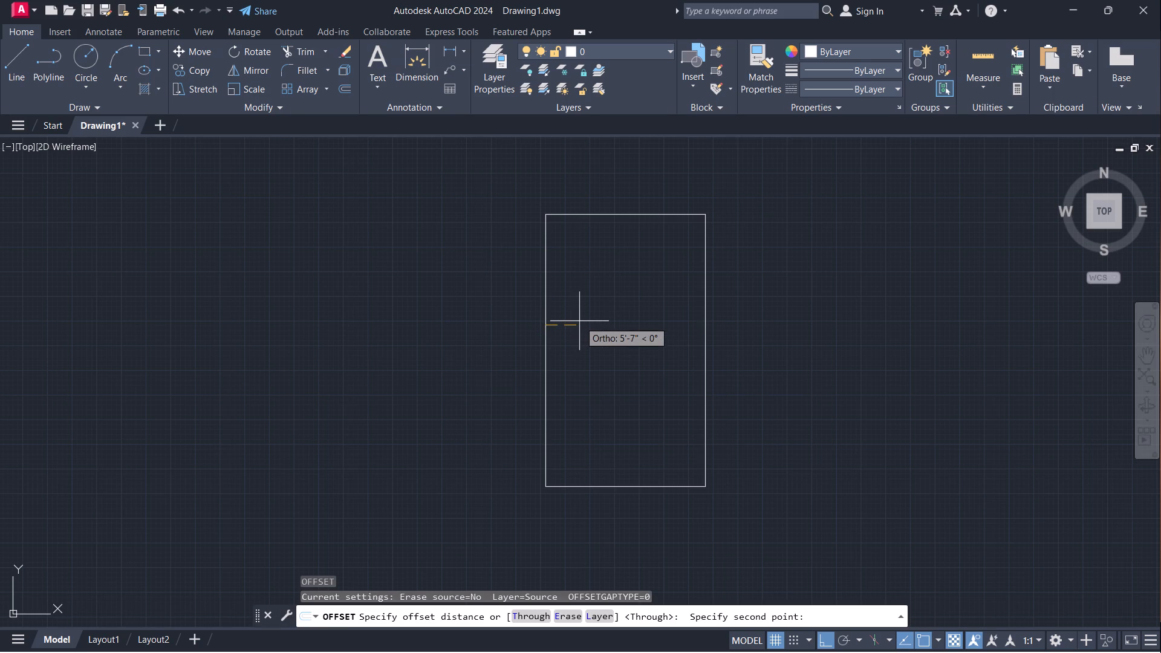
{"action": "type", "text": "6\""}
{"action": "key", "text": "Return"}
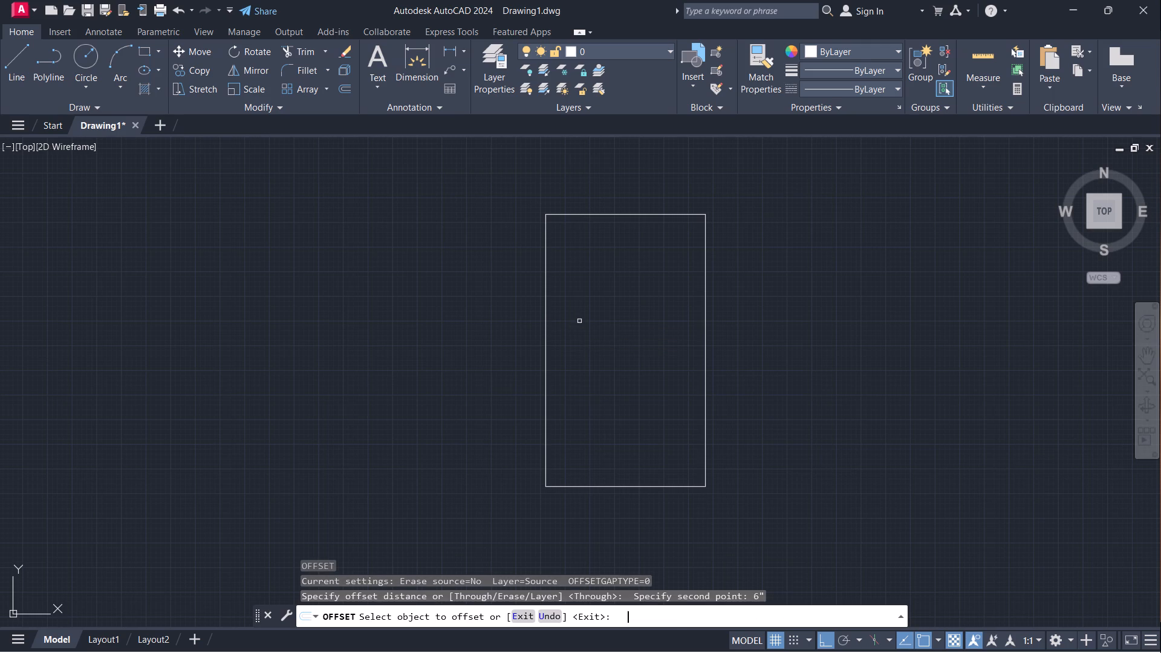
{"action": "left_click", "coordinate": [545, 310]}
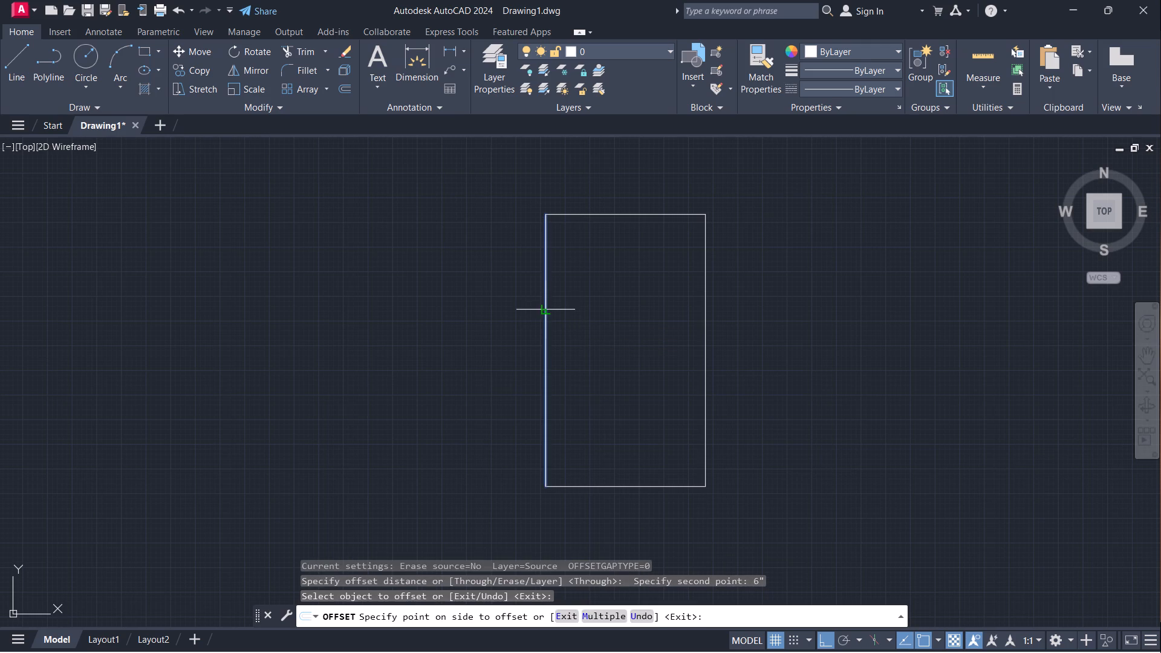
{"action": "left_click", "coordinate": [557, 310]}
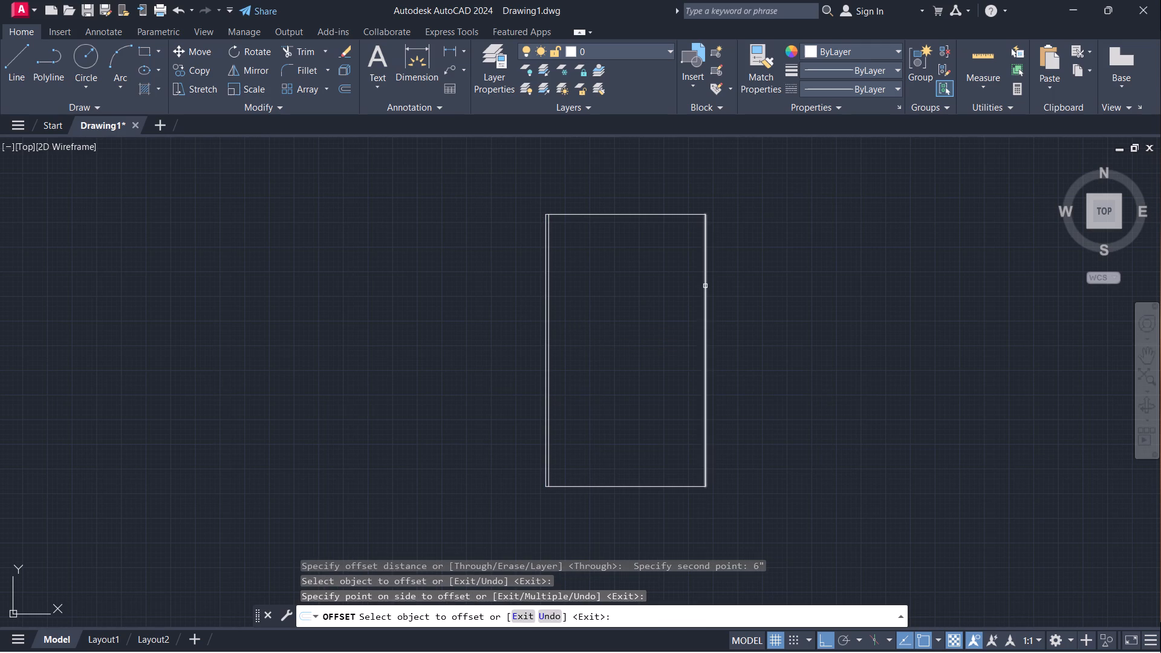
{"action": "left_click", "coordinate": [705, 286]}
{"action": "left_click", "coordinate": [680, 290]}
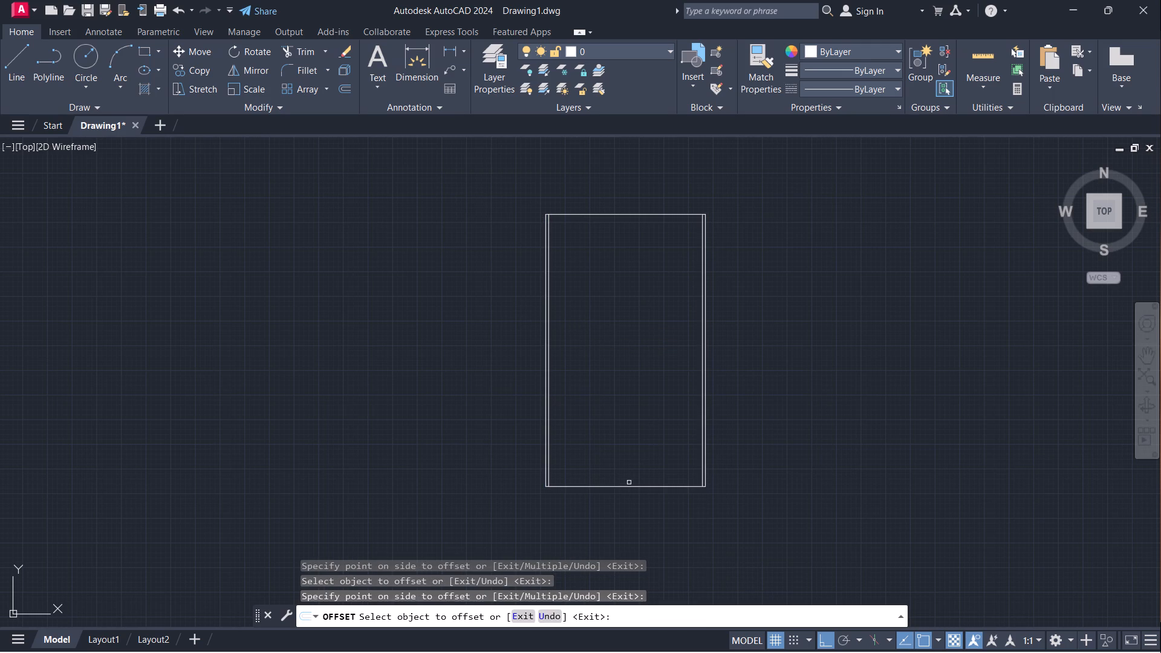
{"action": "left_click", "coordinate": [625, 486]}
{"action": "left_click_drag", "start_coordinate": [619, 463], "coordinate": [622, 456]}
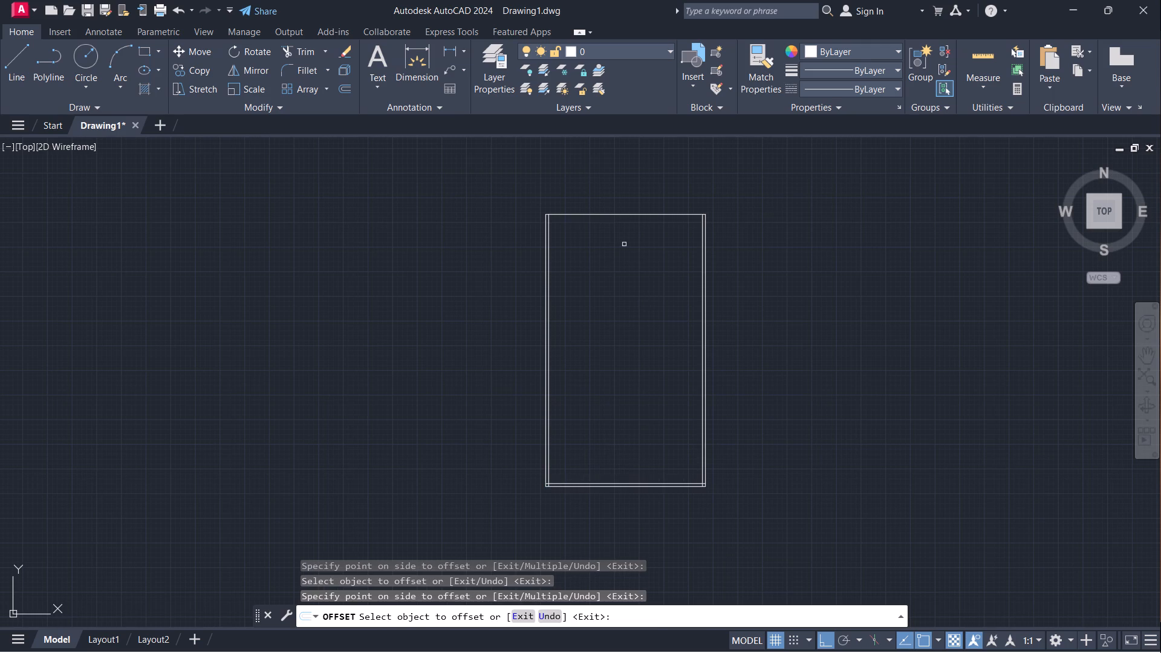
{"action": "left_click", "coordinate": [619, 215]}
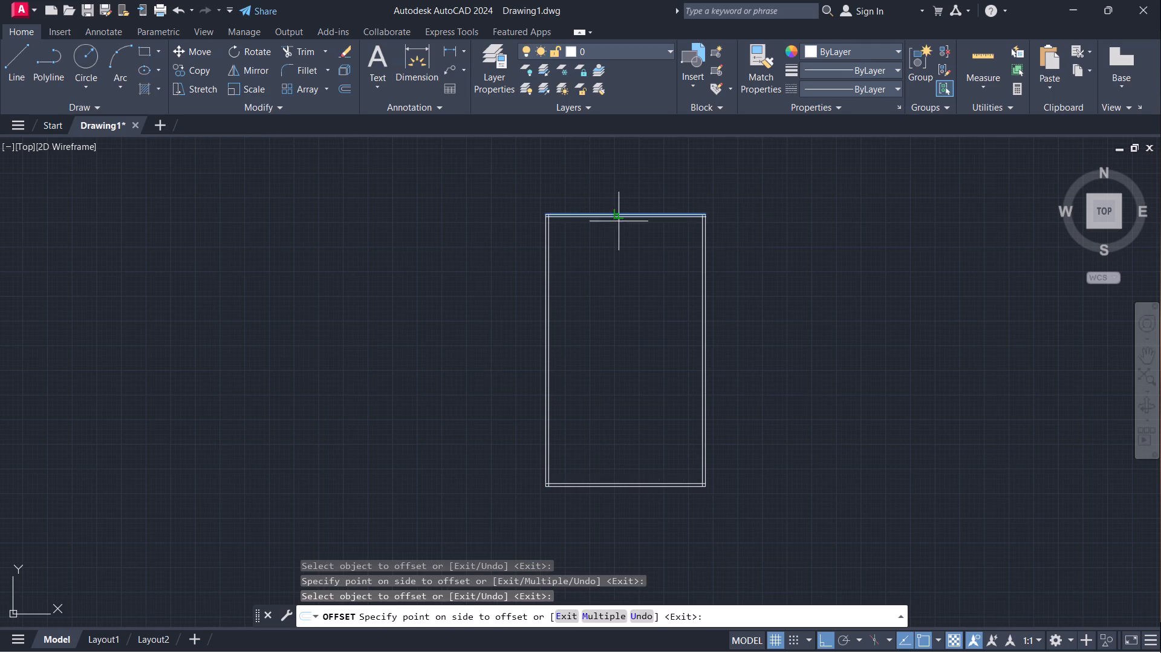
{"action": "left_click", "coordinate": [619, 239]}
{"action": "key", "text": "Escape"}
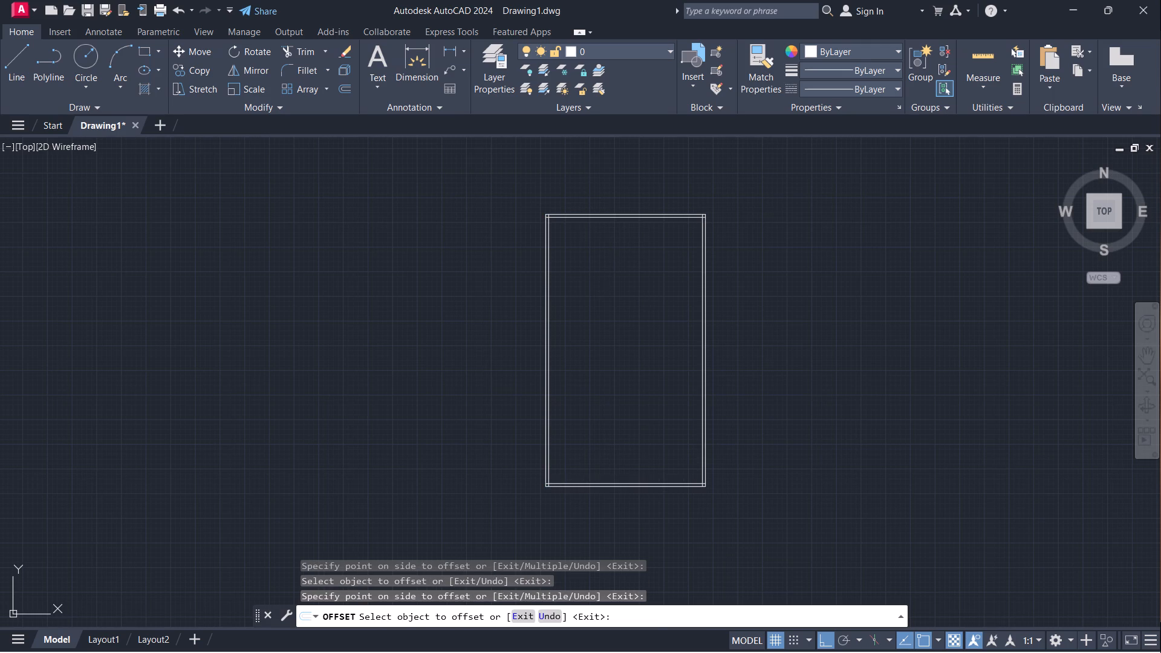
Trim the overlapping inner wall line ends at the two upper corners of the building outline.
{"action": "type", "text": "tr"}
{"action": "key", "text": "Return"}
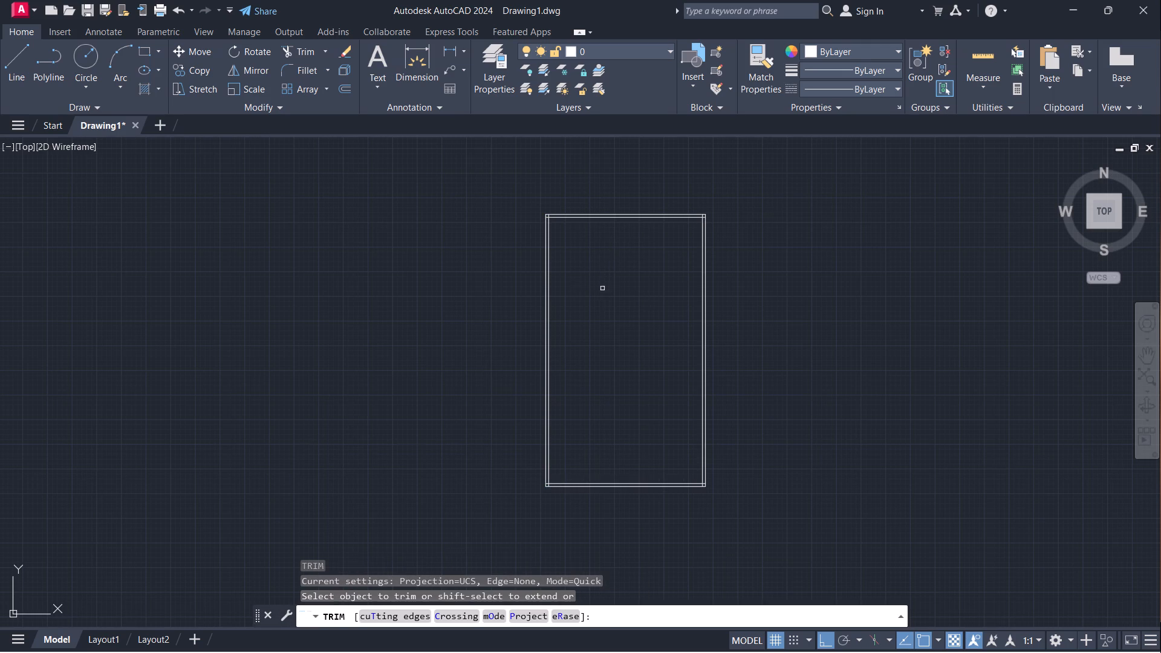
{"action": "scroll", "coordinate": [558, 233], "scroll_direction": "up", "scroll_amount": 4}
{"action": "left_click_drag", "start_coordinate": [495, 158], "coordinate": [472, 175]}
{"action": "scroll", "coordinate": [604, 296], "scroll_direction": "down", "scroll_amount": 2}
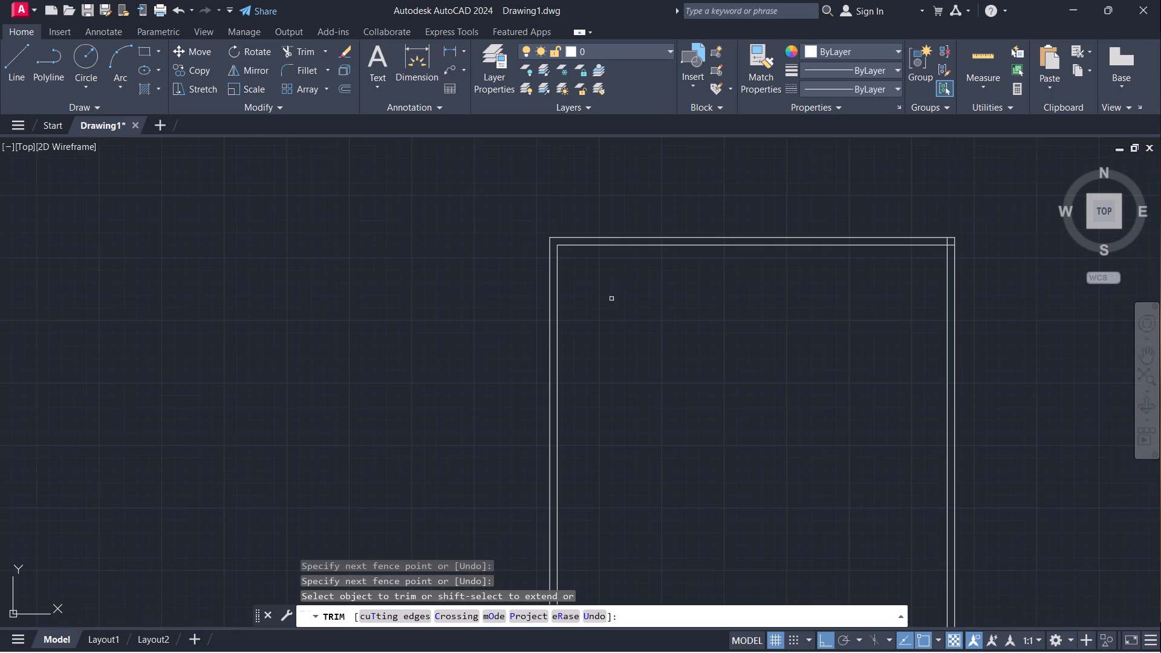
{"action": "middle_click_drag", "start_coordinate": [677, 284], "coordinate": [505, 243]}
{"action": "scroll", "coordinate": [772, 187], "scroll_direction": "up", "scroll_amount": 2}
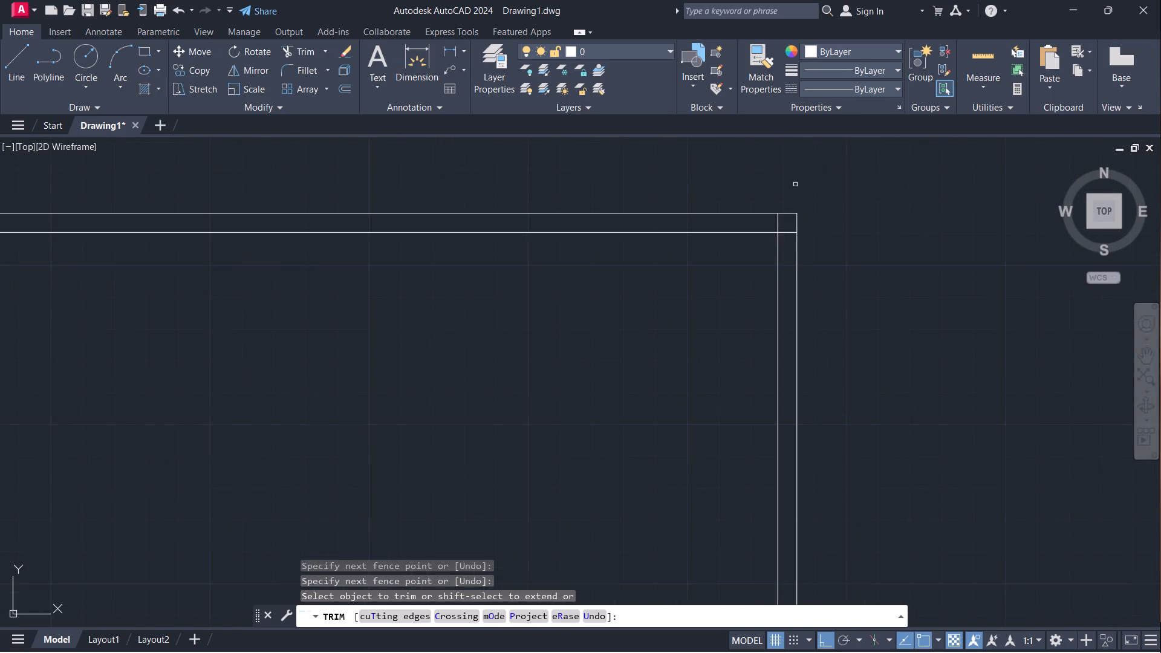
{"action": "scroll", "coordinate": [795, 184], "scroll_direction": "up", "scroll_amount": 2}
{"action": "left_click_drag", "start_coordinate": [731, 270], "coordinate": [773, 331]}
{"action": "scroll", "coordinate": [828, 244], "scroll_direction": "down", "scroll_amount": 4}
{"action": "scroll", "coordinate": [778, 284], "scroll_direction": "down", "scroll_amount": 2}
Trim the overlapping inner wall line ends at the two lower corners of the outline and finish trimming.
{"action": "middle_click_drag", "start_coordinate": [710, 354], "coordinate": [711, 354]}
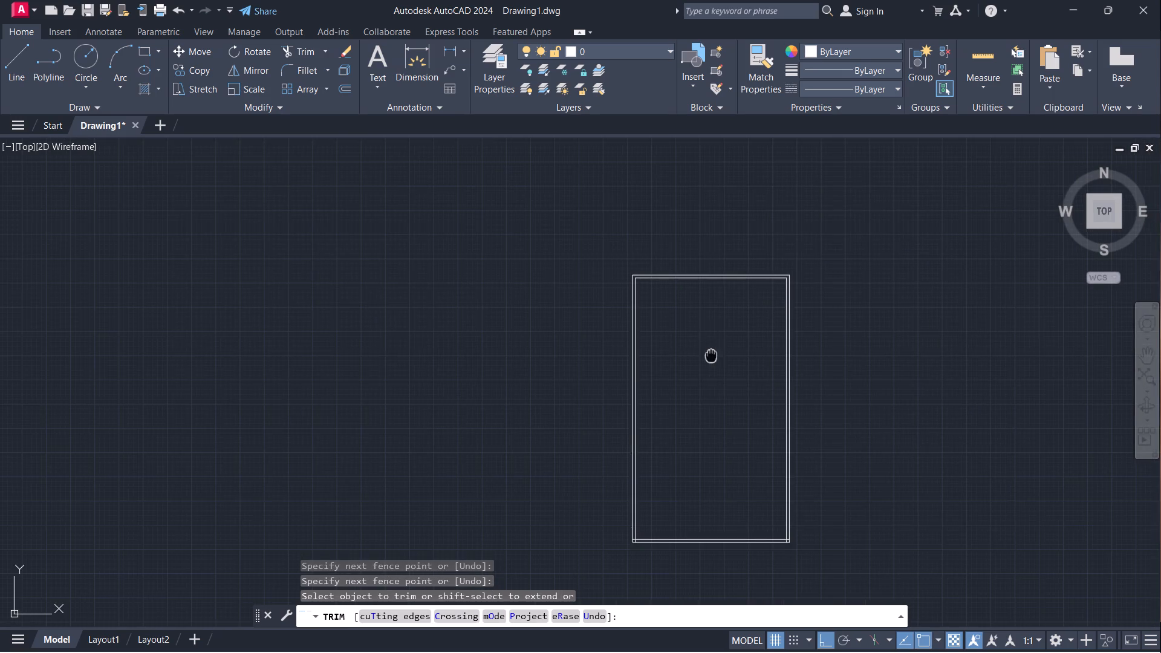
{"action": "middle_click_drag", "start_coordinate": [711, 354], "coordinate": [685, 258]}
{"action": "scroll", "coordinate": [782, 468], "scroll_direction": "up", "scroll_amount": 6}
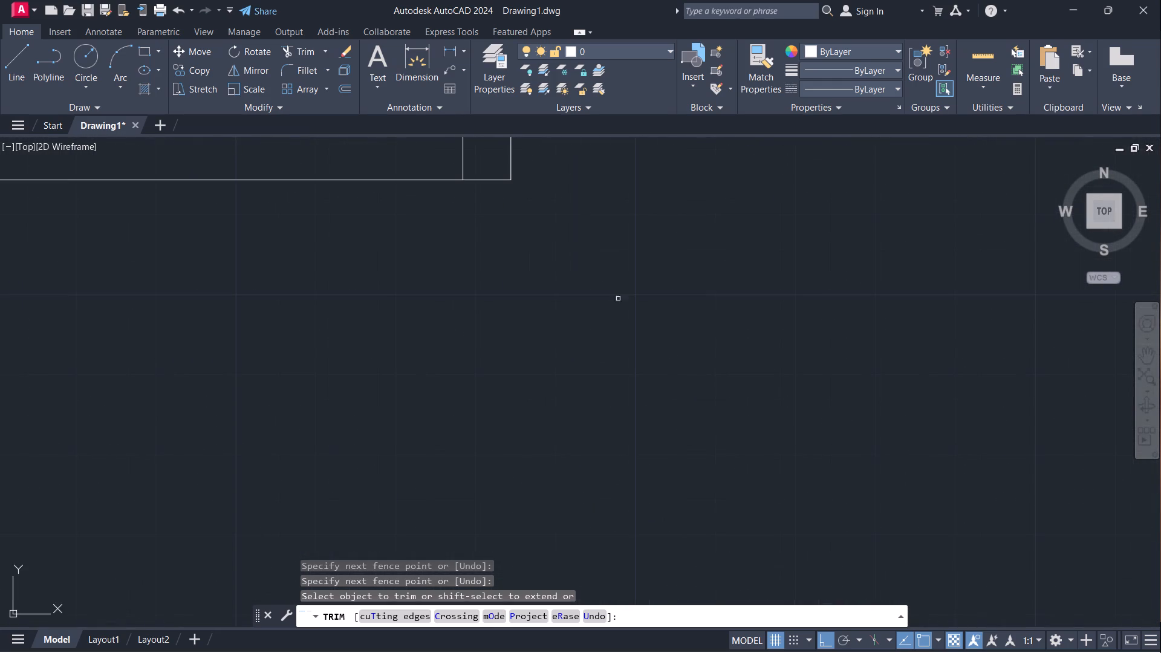
{"action": "middle_click_drag", "start_coordinate": [585, 273], "coordinate": [644, 360]}
{"action": "scroll", "coordinate": [592, 287], "scroll_direction": "down", "scroll_amount": 1}
{"action": "middle_click_drag", "start_coordinate": [573, 320], "coordinate": [662, 403]}
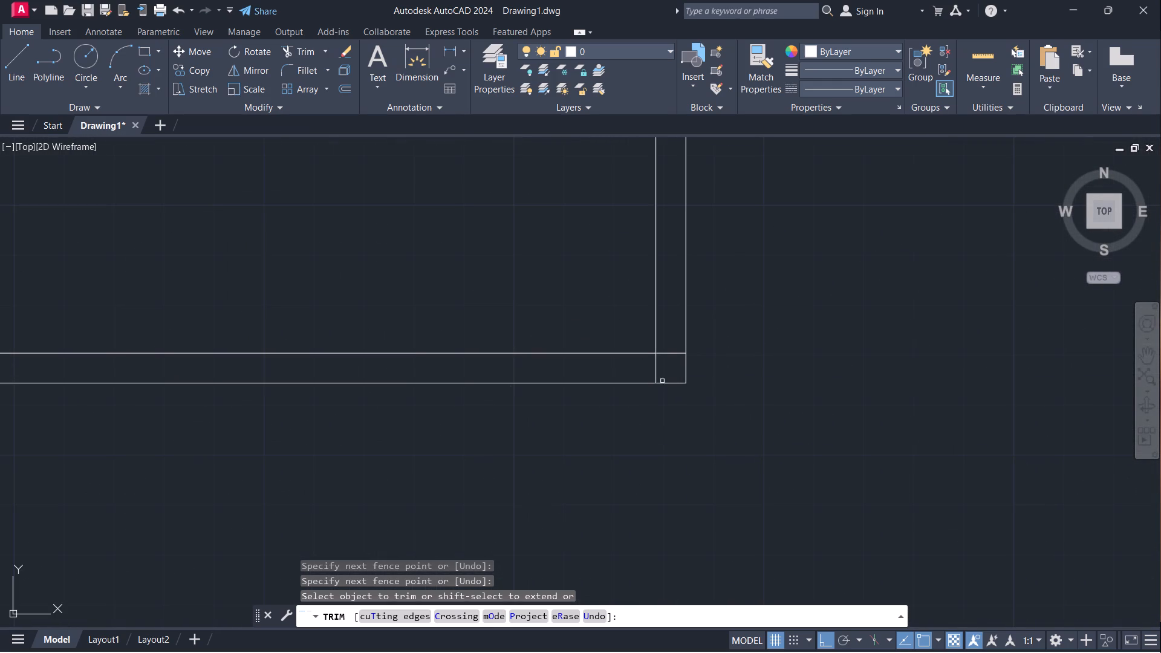
{"action": "left_click_drag", "start_coordinate": [672, 347], "coordinate": [648, 365]}
{"action": "scroll", "coordinate": [766, 343], "scroll_direction": "down", "scroll_amount": 3}
{"action": "scroll", "coordinate": [322, 320], "scroll_direction": "up", "scroll_amount": 3}
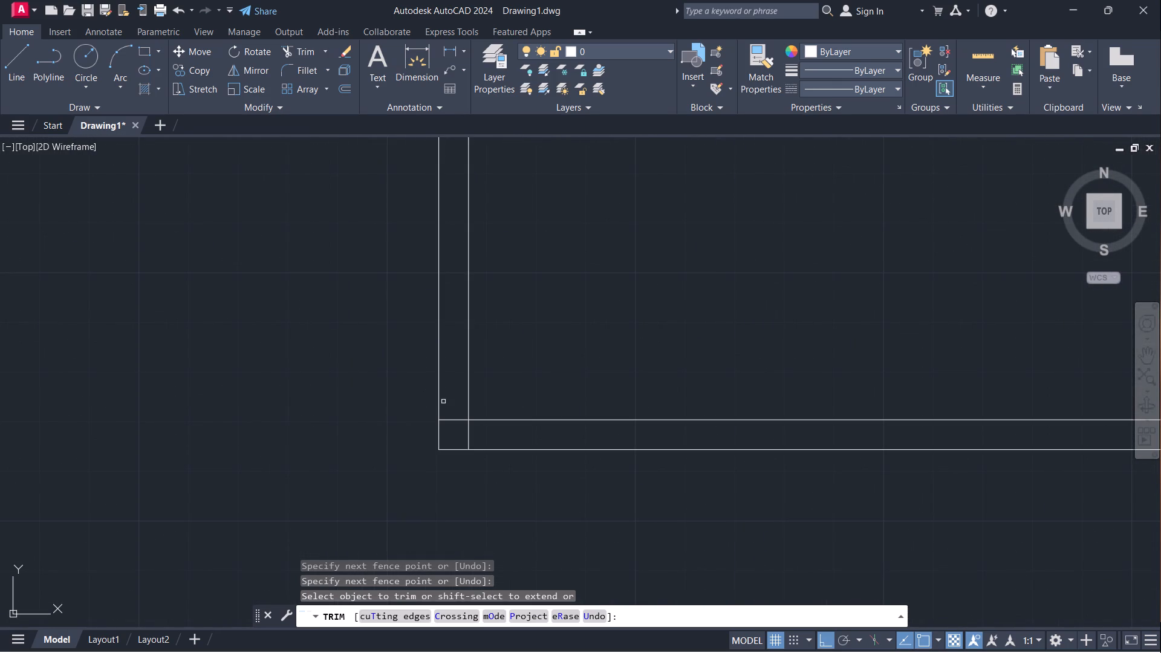
{"action": "left_click_drag", "start_coordinate": [448, 410], "coordinate": [499, 441]}
{"action": "scroll", "coordinate": [527, 357], "scroll_direction": "down", "scroll_amount": 2}
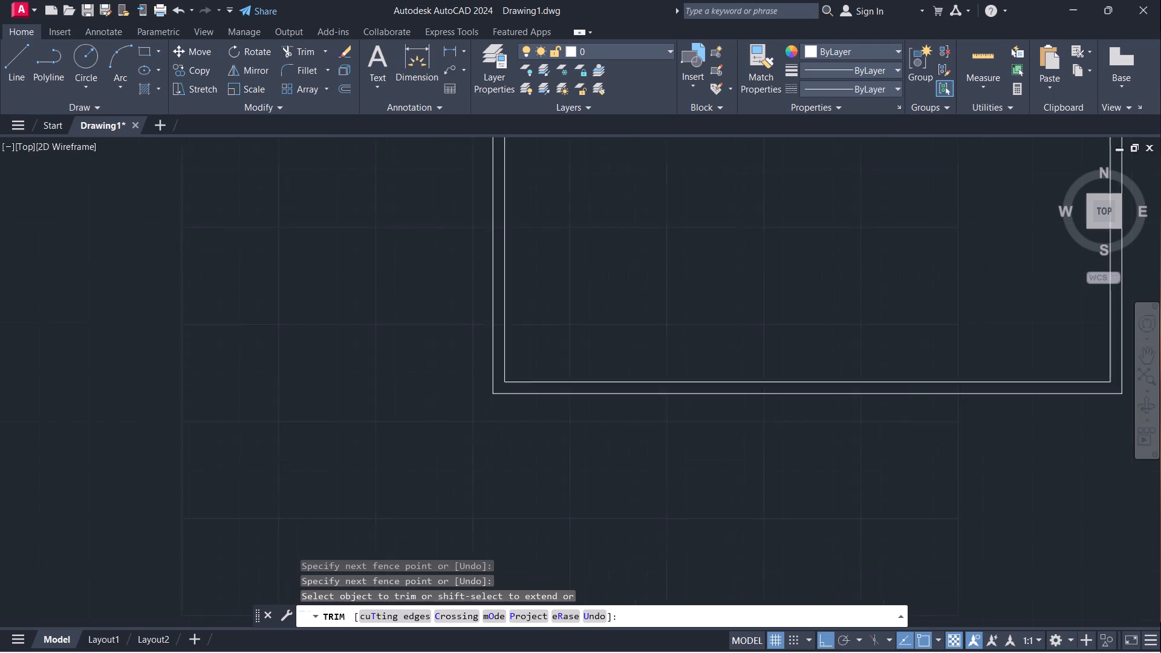
{"action": "scroll", "coordinate": [527, 357], "scroll_direction": "down", "scroll_amount": 2}
{"action": "middle_click_drag", "start_coordinate": [582, 316], "coordinate": [475, 460]}
{"action": "scroll", "coordinate": [478, 456], "scroll_direction": "down", "scroll_amount": 1}
{"action": "scroll", "coordinate": [498, 252], "scroll_direction": "up", "scroll_amount": 2}
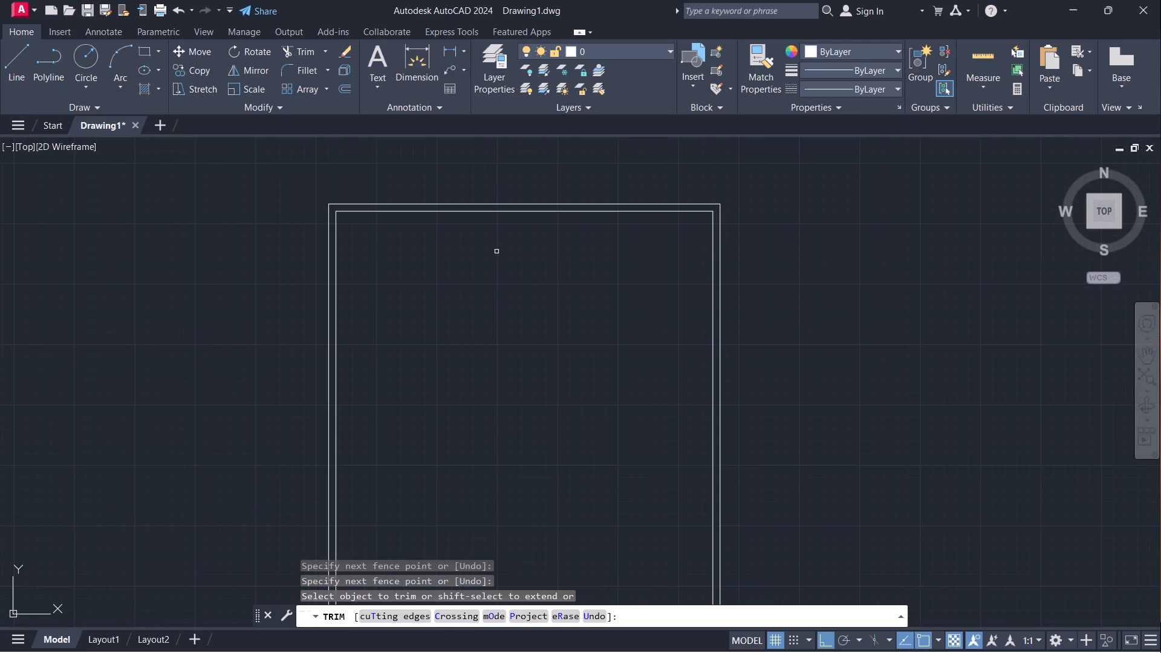
{"action": "key", "text": "Escape"}
Offset the inner line of the top wall 4' downward into the building.
{"action": "key", "text": "o"}
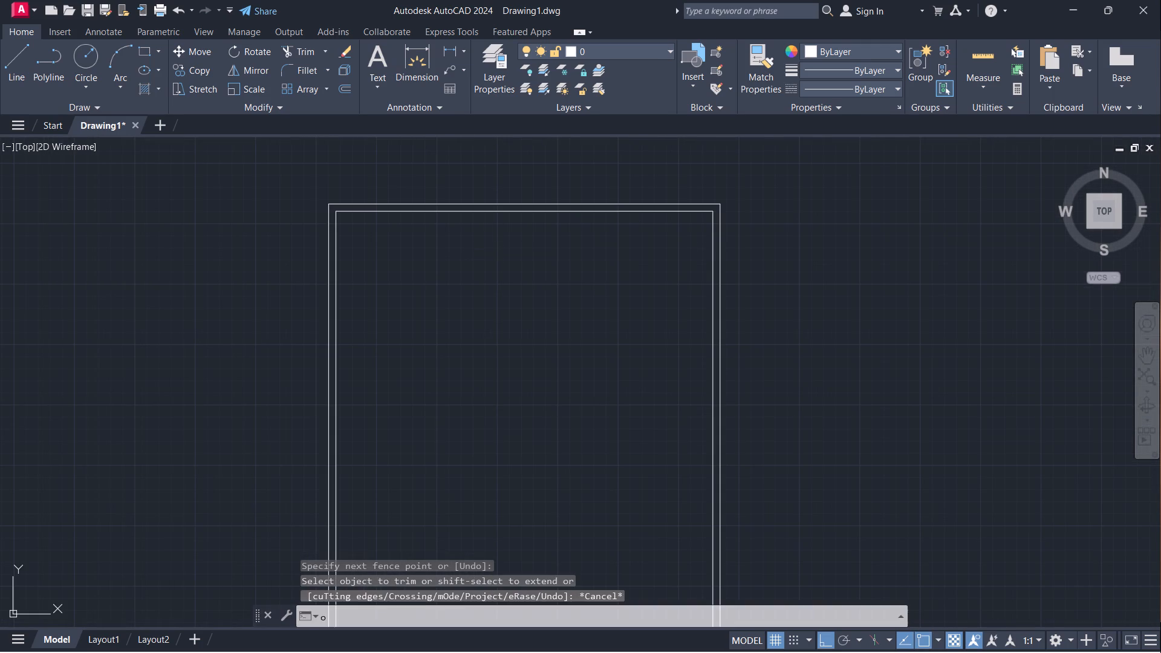
{"action": "key", "text": "Return"}
{"action": "left_click", "coordinate": [497, 212]}
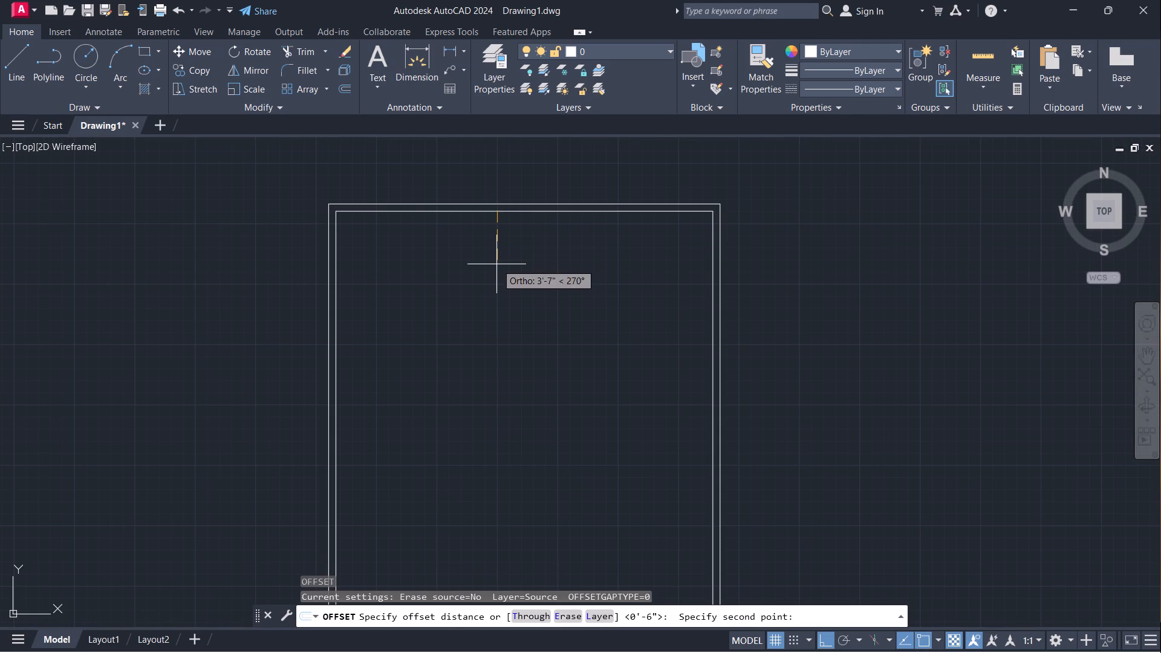
{"action": "key", "text": "4"}
{"action": "key", "text": "apostrophe"}
{"action": "key", "text": "Return"}
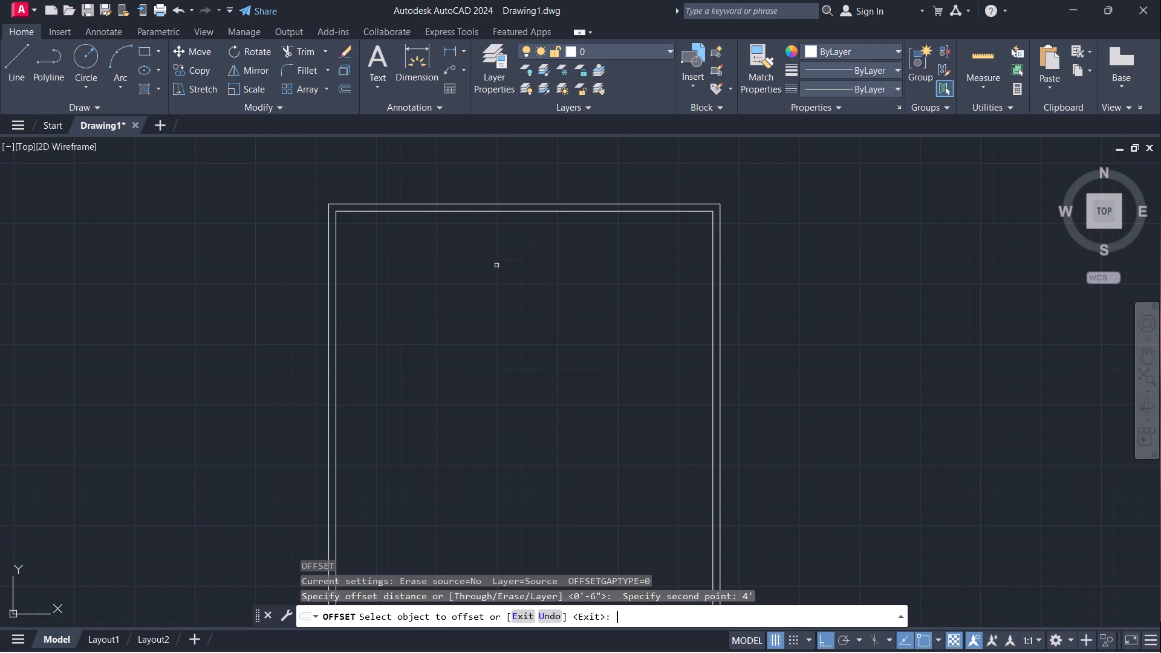
{"action": "left_click", "coordinate": [538, 210]}
{"action": "left_click", "coordinate": [551, 303]}
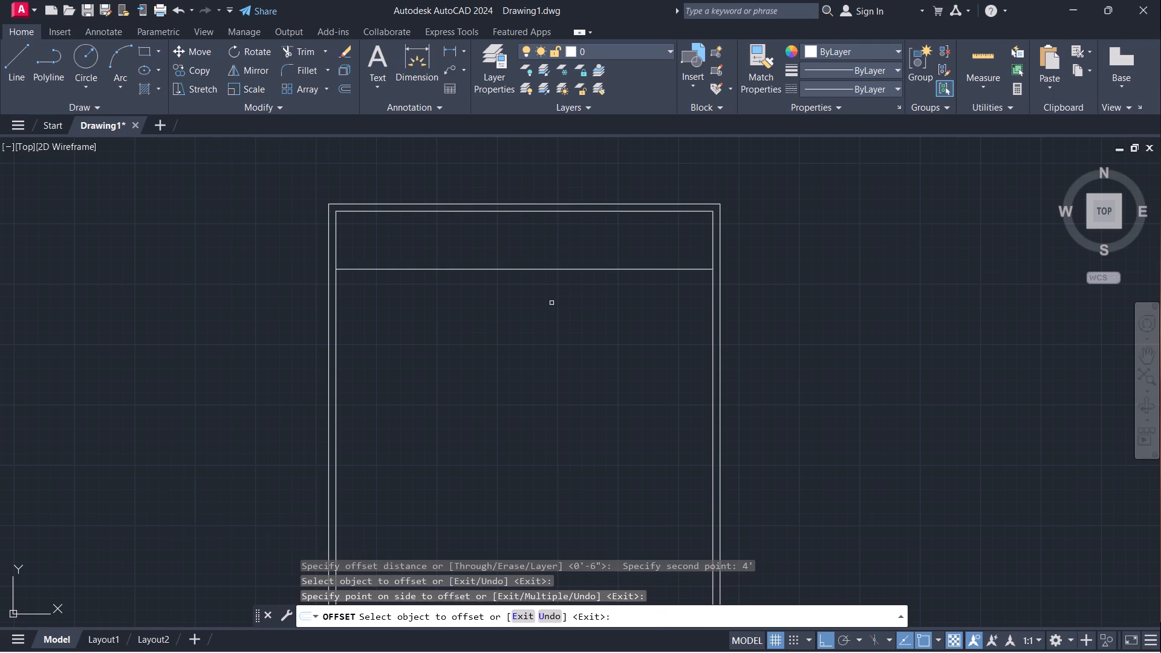
{"action": "key", "text": "Escape"}
Offset the new horizontal line 4.5" downward to give the first partition wall its thickness.
{"action": "key", "text": "space"}
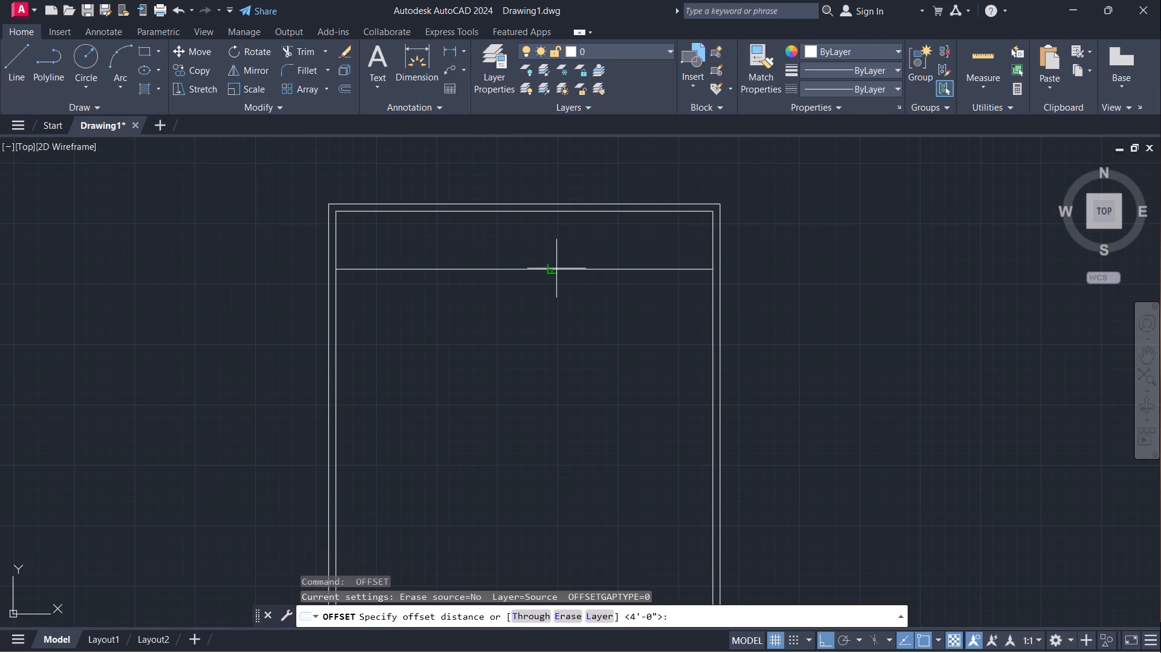
{"action": "left_click", "coordinate": [555, 268]}
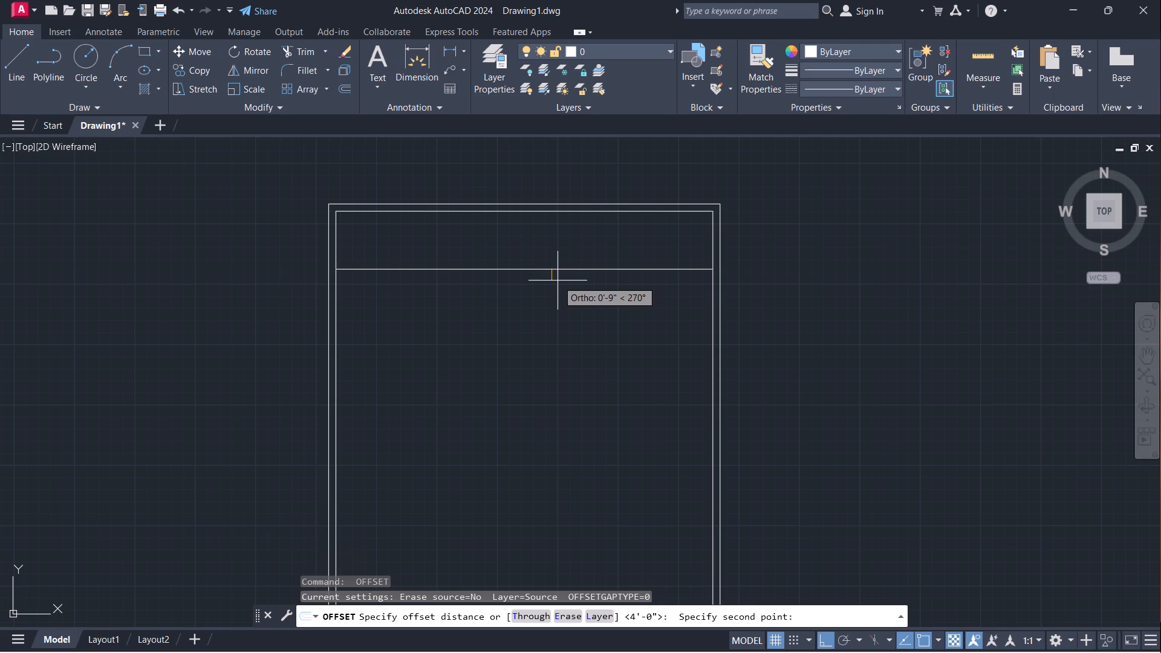
{"action": "key", "text": "4"}
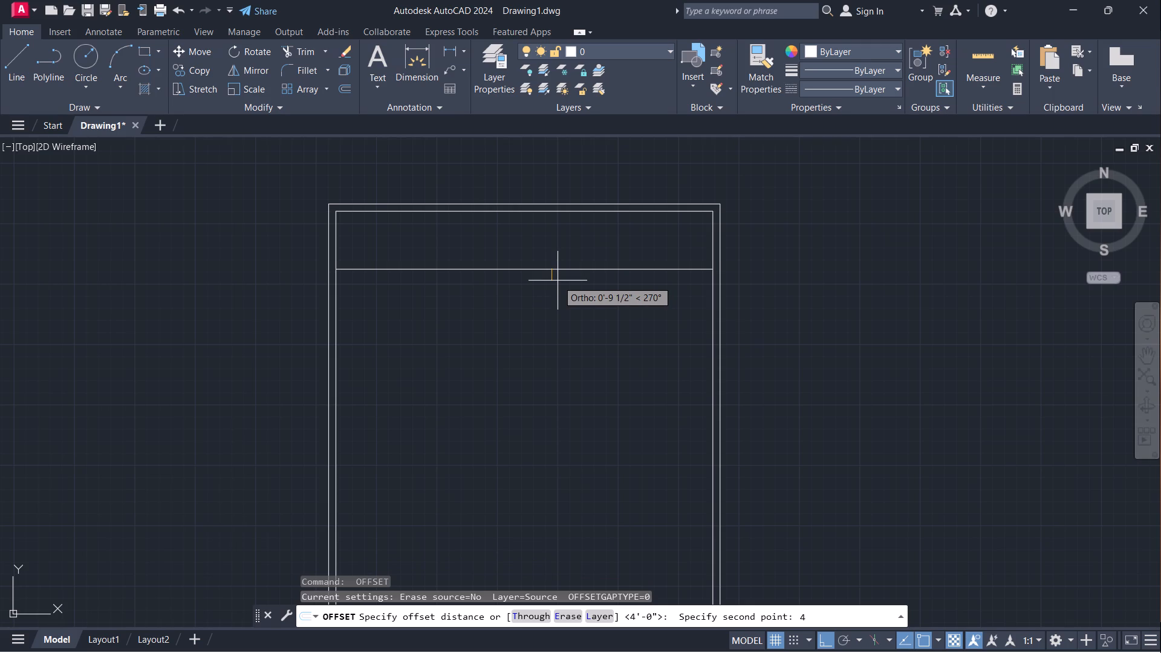
{"action": "key", "text": "period"}
{"action": "type", "text": "5\""}
{"action": "key", "text": "Return"}
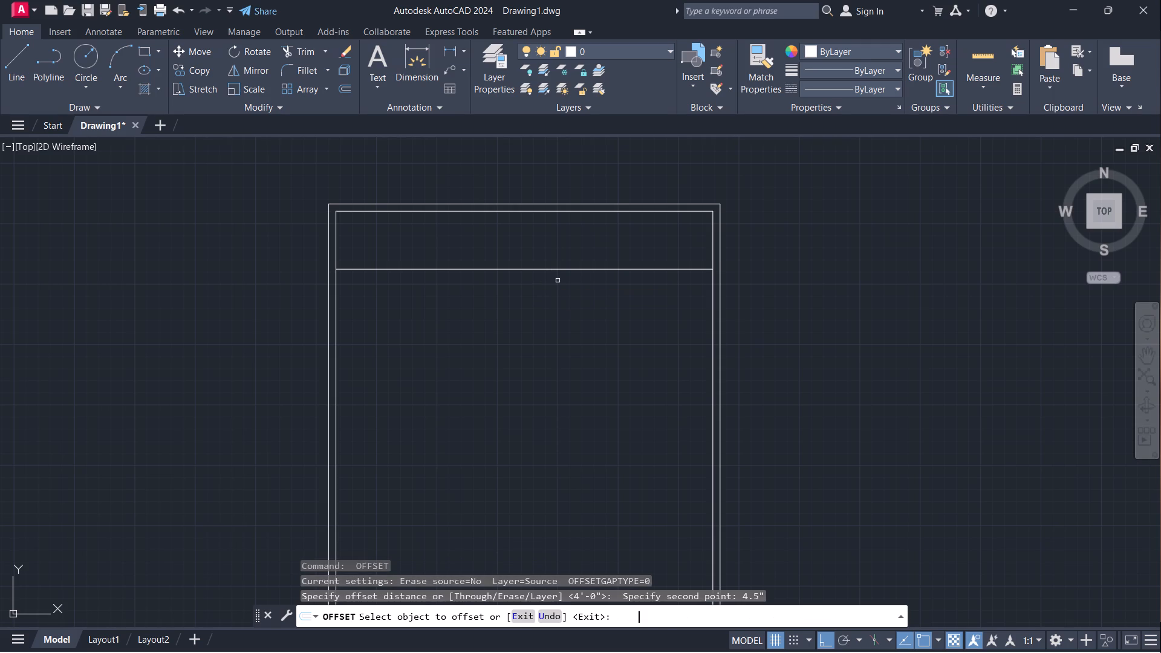
{"action": "left_click", "coordinate": [561, 270]}
{"action": "left_click", "coordinate": [568, 302]}
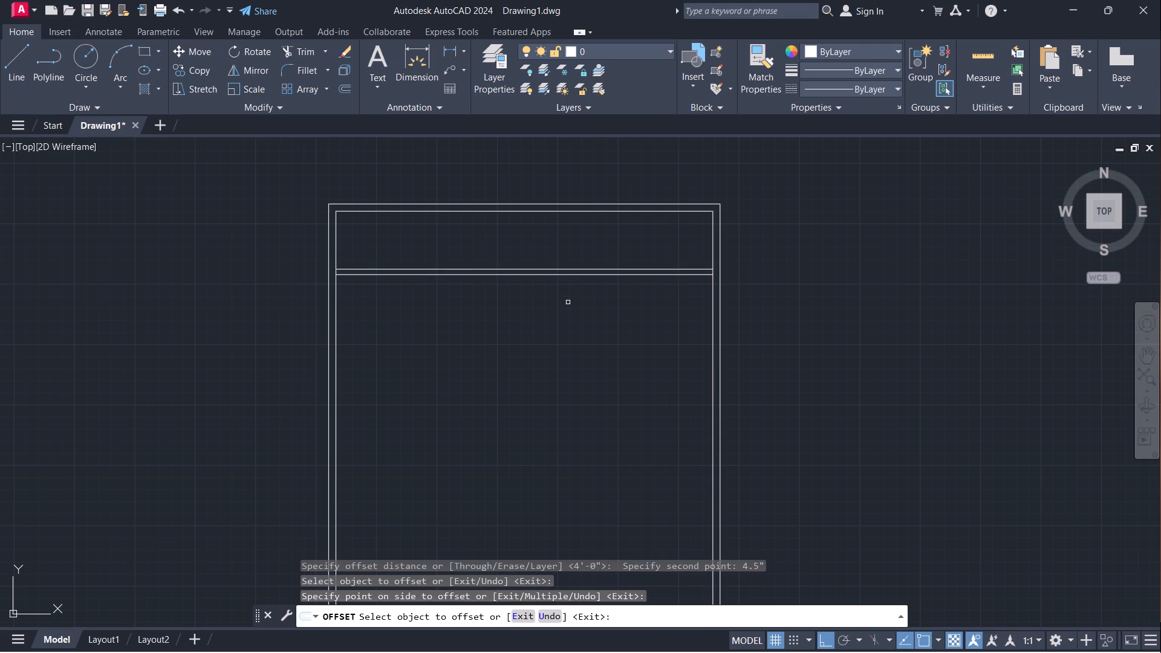
{"action": "key", "text": "Escape"}
Offset the lower line of the first partition wall 12' downward.
{"action": "key", "text": "space"}
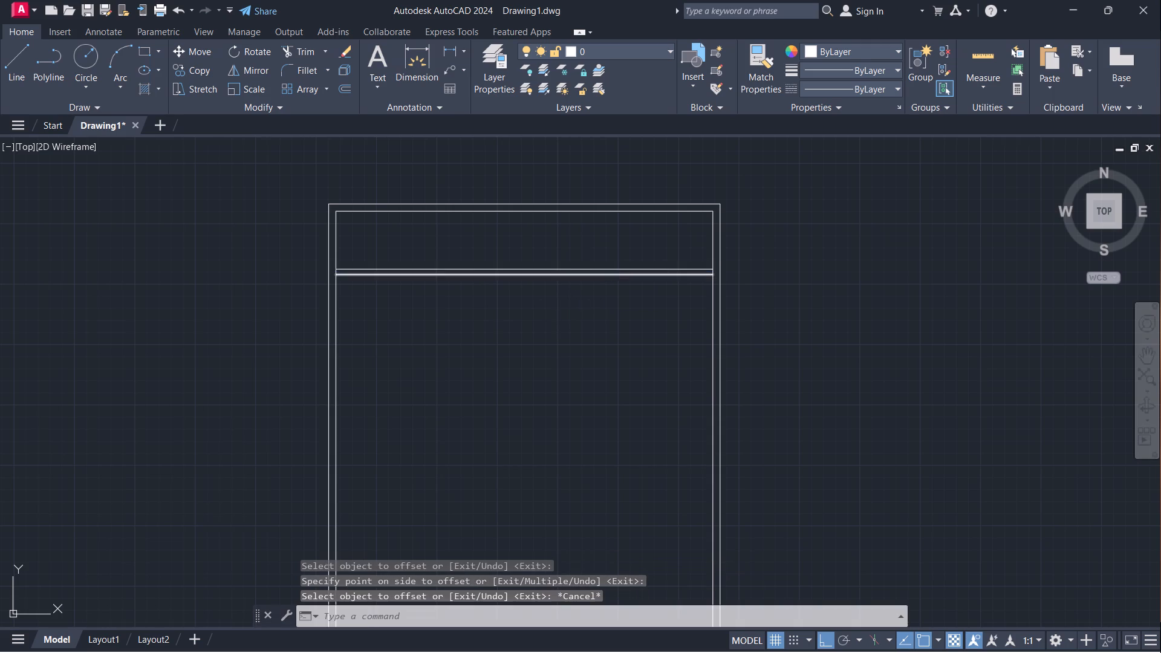
{"action": "left_click", "coordinate": [583, 275]}
{"action": "scroll", "coordinate": [588, 400], "scroll_direction": "down", "scroll_amount": 1}
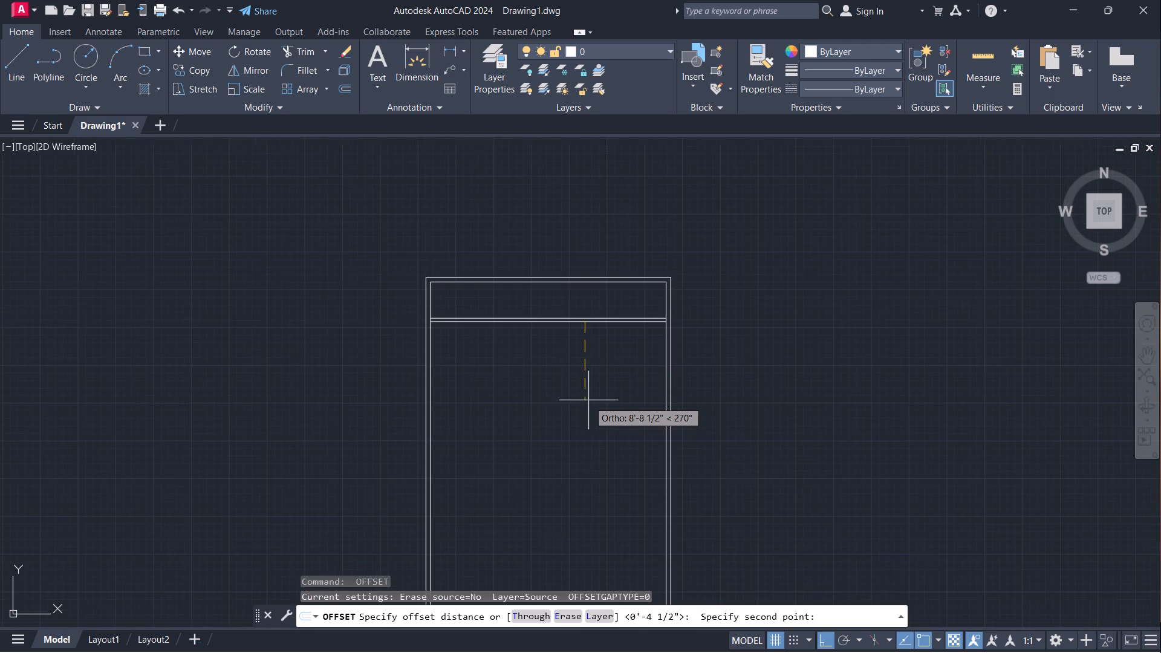
{"action": "middle_click_drag", "start_coordinate": [588, 403], "coordinate": [571, 288]}
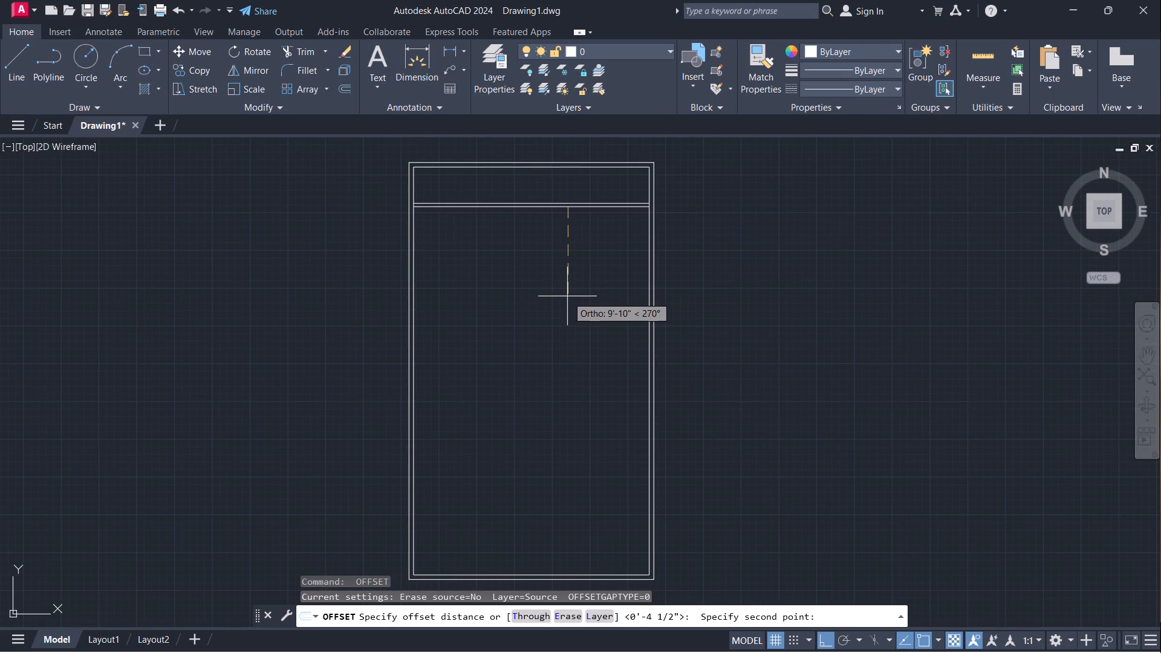
{"action": "type", "text": "12'"}
{"action": "key", "text": "Return"}
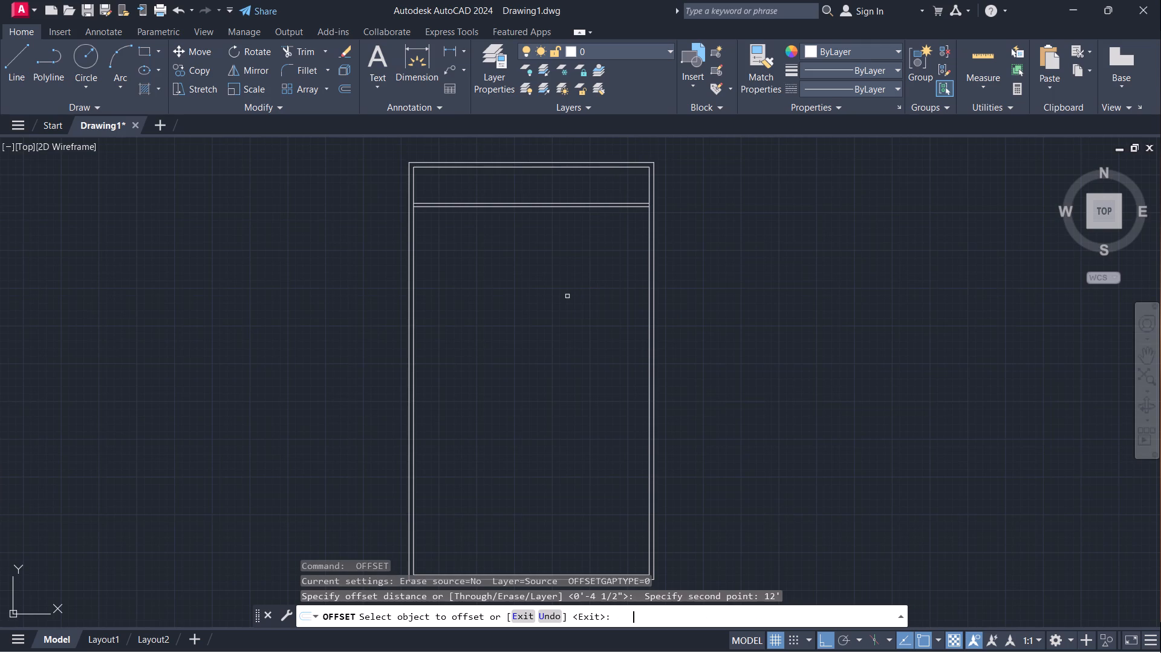
{"action": "left_click", "coordinate": [551, 208]}
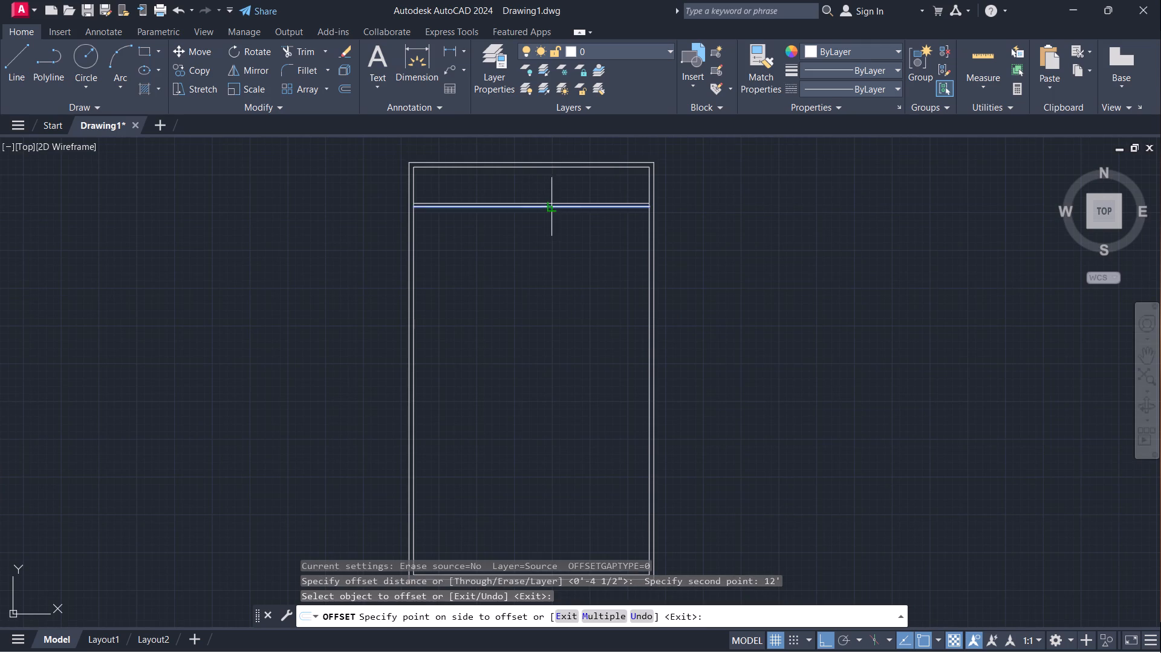
{"action": "left_click", "coordinate": [572, 290]}
{"action": "key", "text": "Escape"}
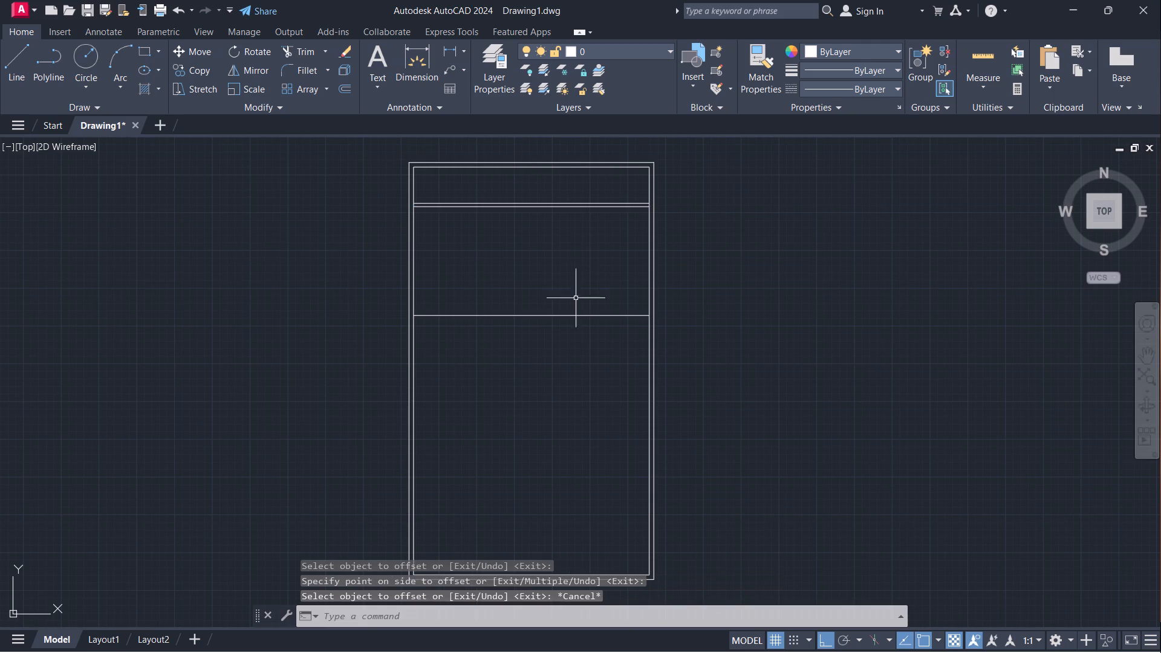
Offset the lowest interior horizontal line 3" downward to form the second partition wall.
{"action": "left_click", "coordinate": [577, 315]}
{"action": "key", "text": "o"}
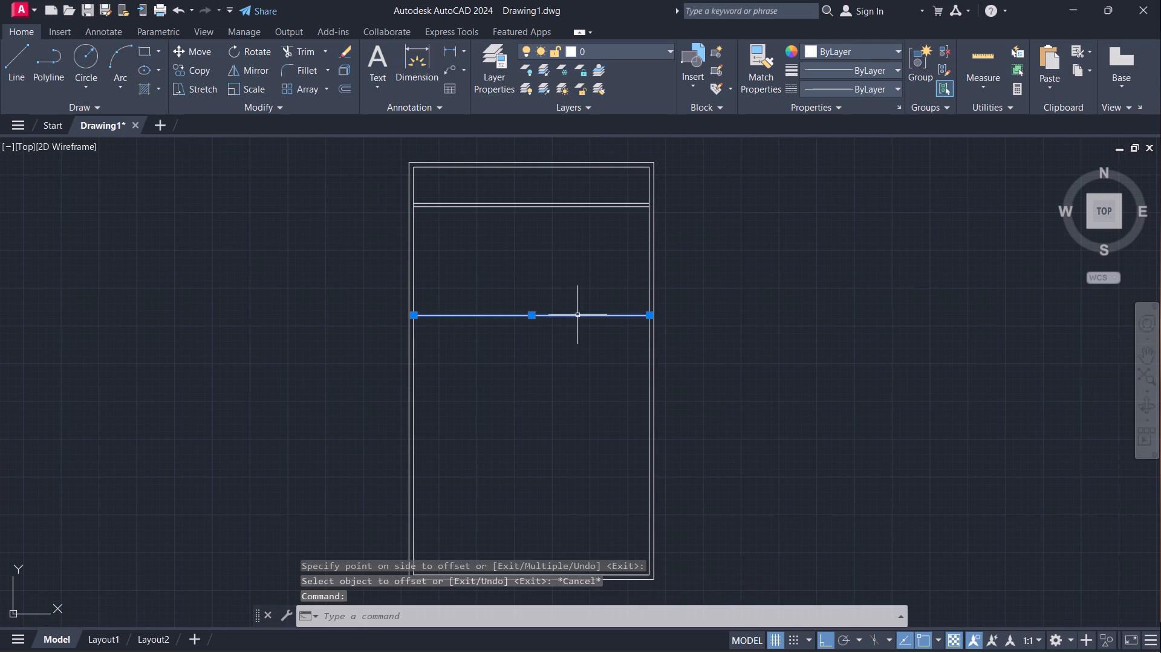
{"action": "key", "text": "Return"}
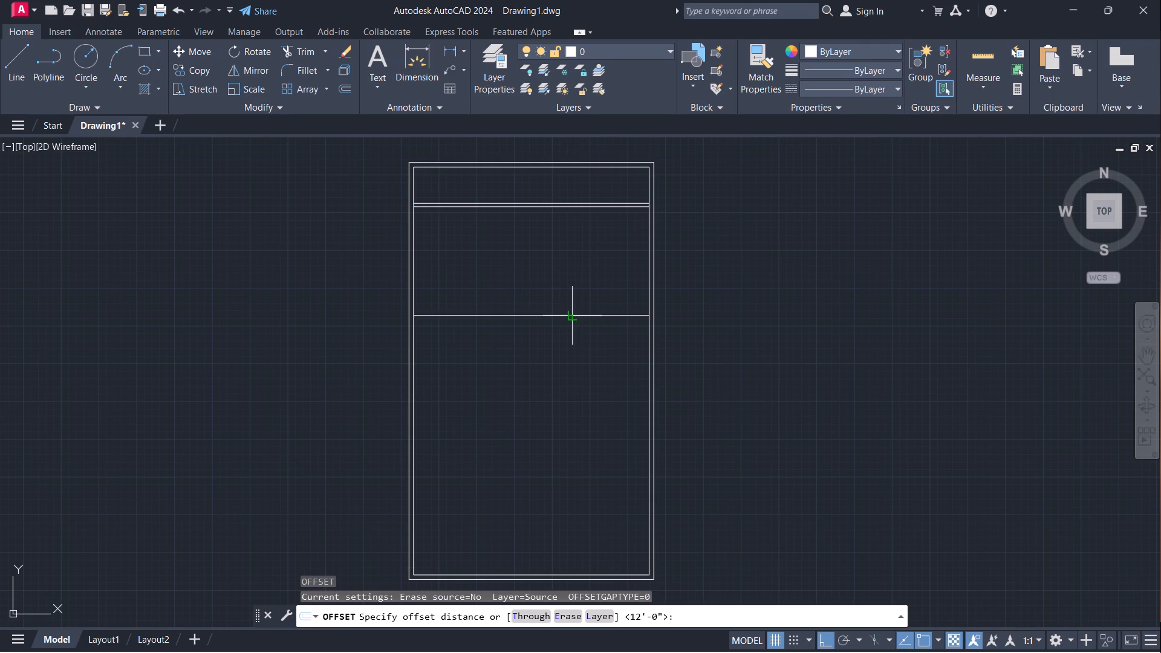
{"action": "left_click", "coordinate": [574, 319]}
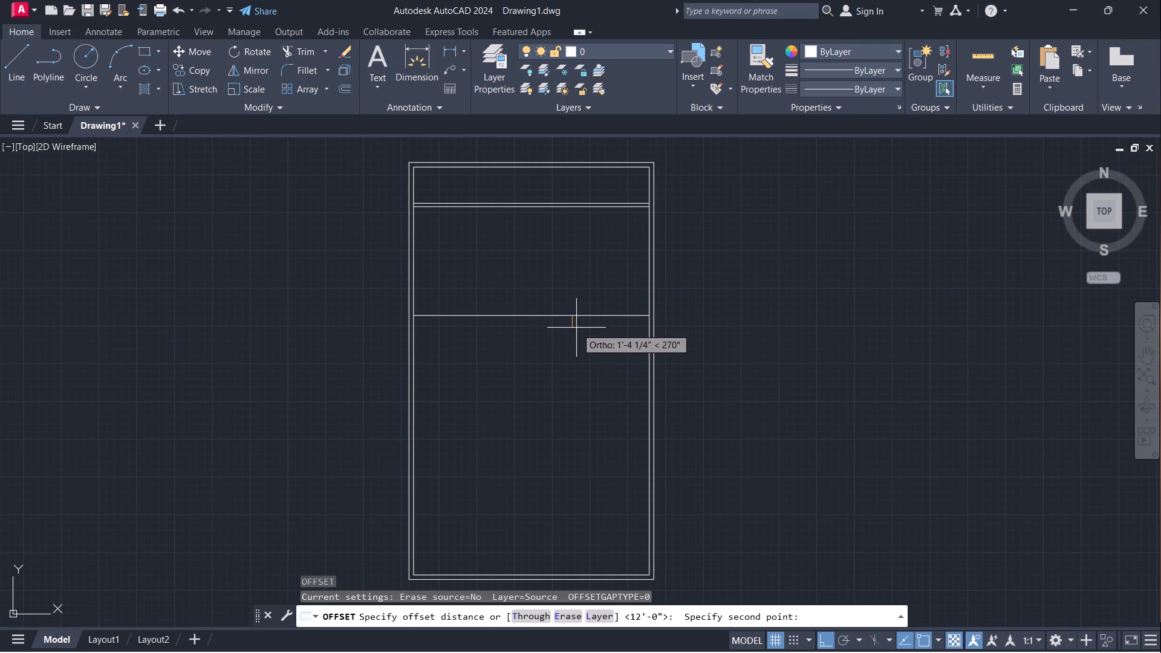
{"action": "key", "text": "3"}
{"action": "key", "text": "shift+quotedbl"}
{"action": "key", "text": "Return"}
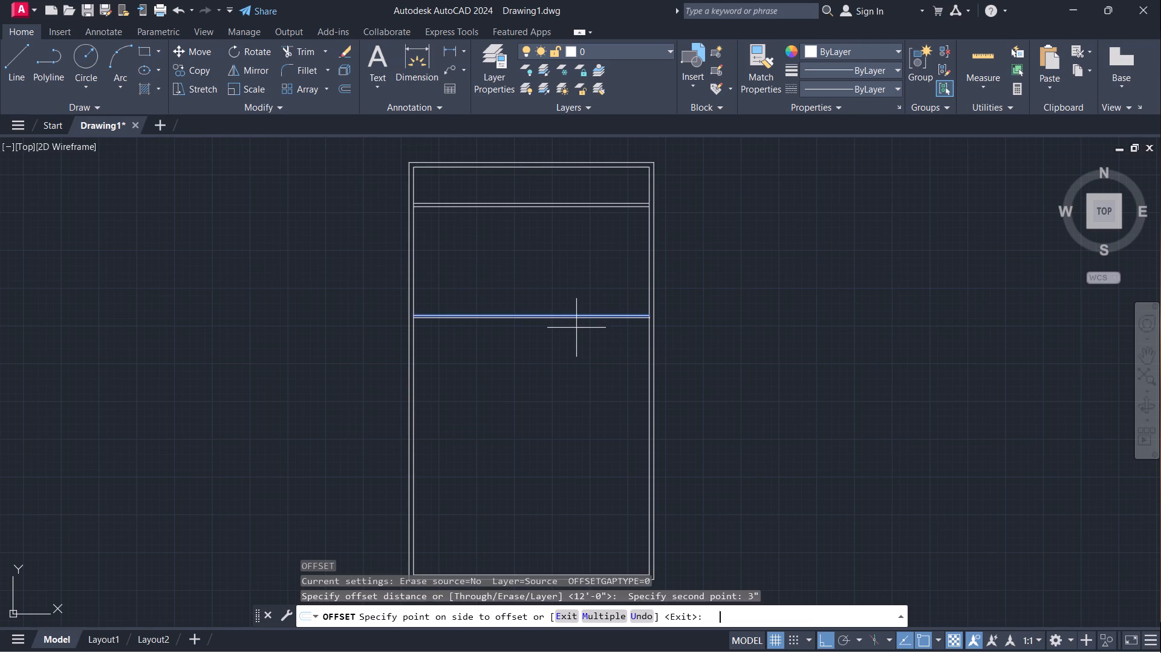
{"action": "left_click", "coordinate": [576, 343]}
{"action": "key", "text": "space"}
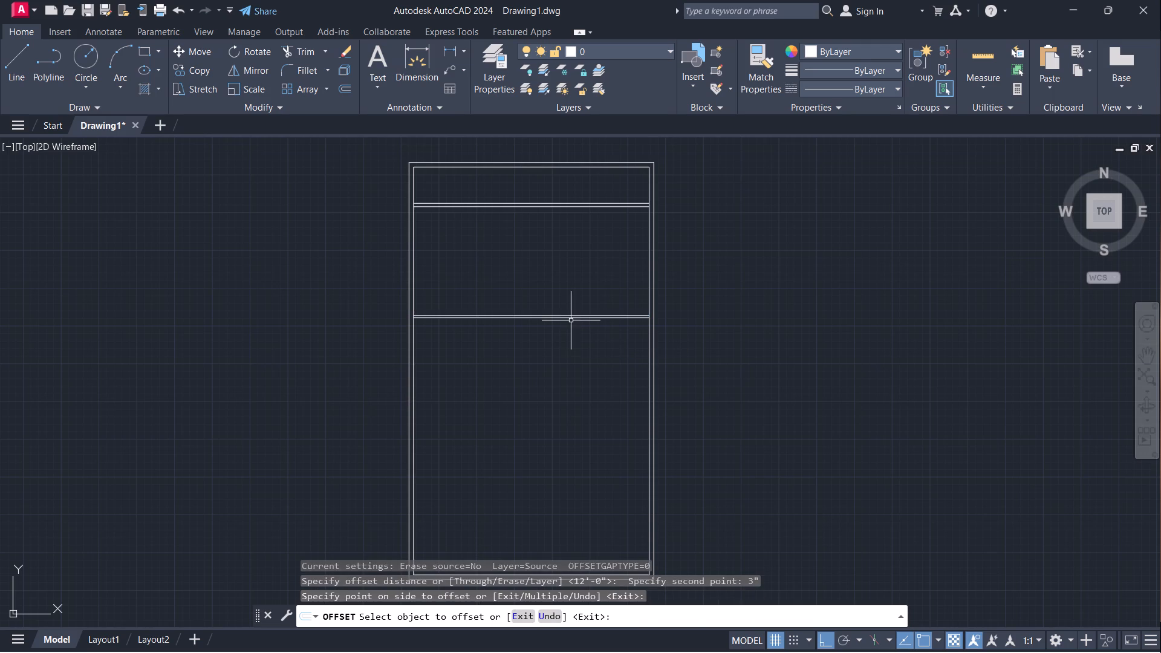
Offset the lower line of the second partition wall 4' downward.
{"action": "key", "text": "space"}
{"action": "left_click", "coordinate": [570, 319]}
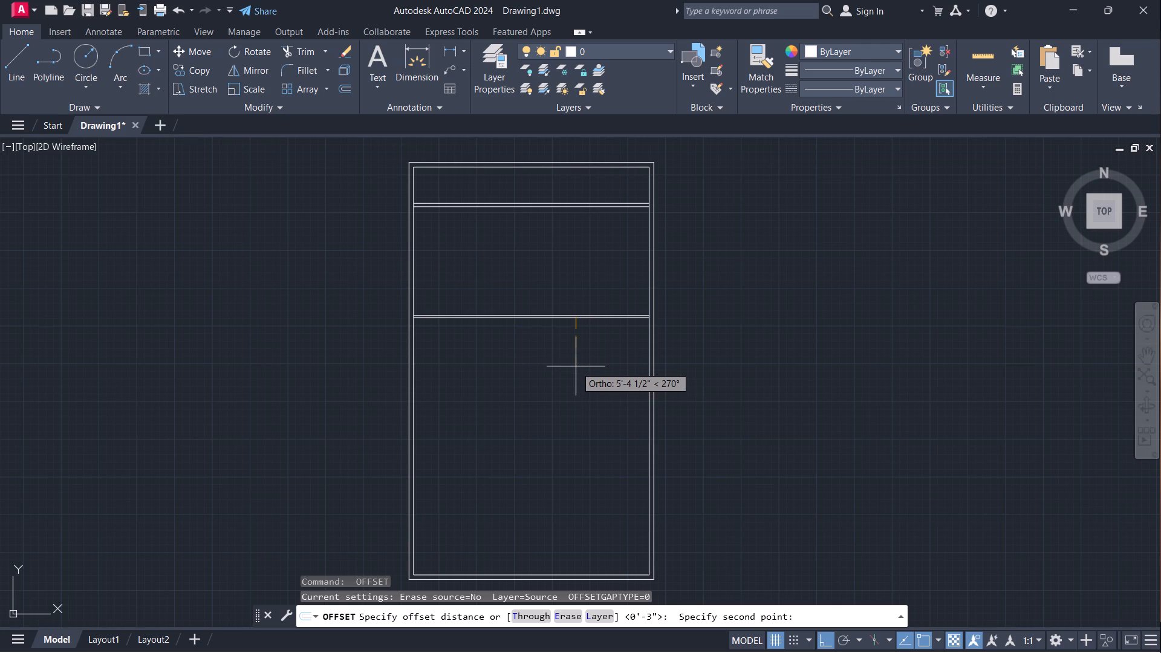
{"action": "type", "text": "4'"}
{"action": "key", "text": "Return"}
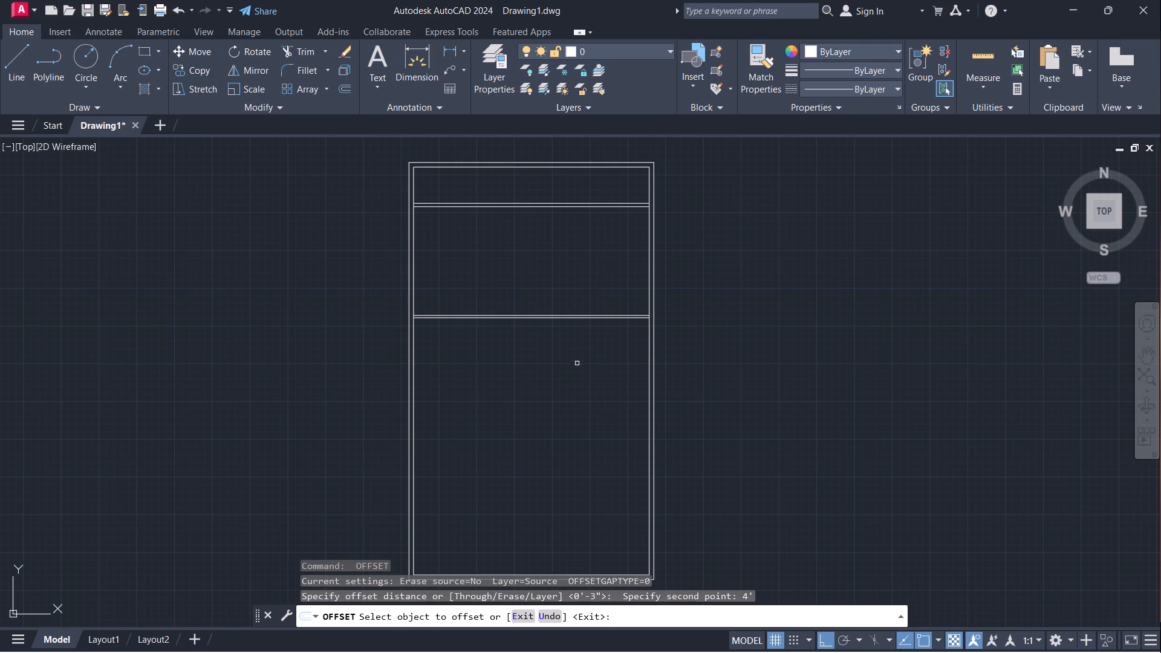
{"action": "left_click", "coordinate": [569, 317]}
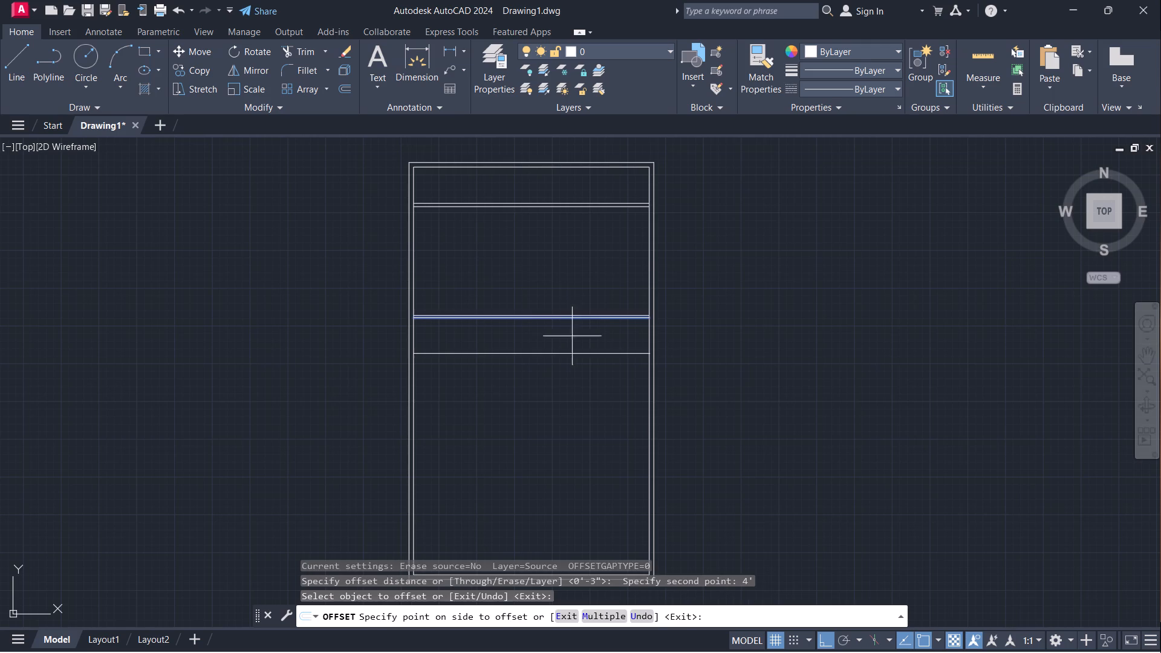
{"action": "left_click", "coordinate": [572, 385]}
{"action": "scroll", "coordinate": [570, 368], "scroll_direction": "up", "scroll_amount": 2}
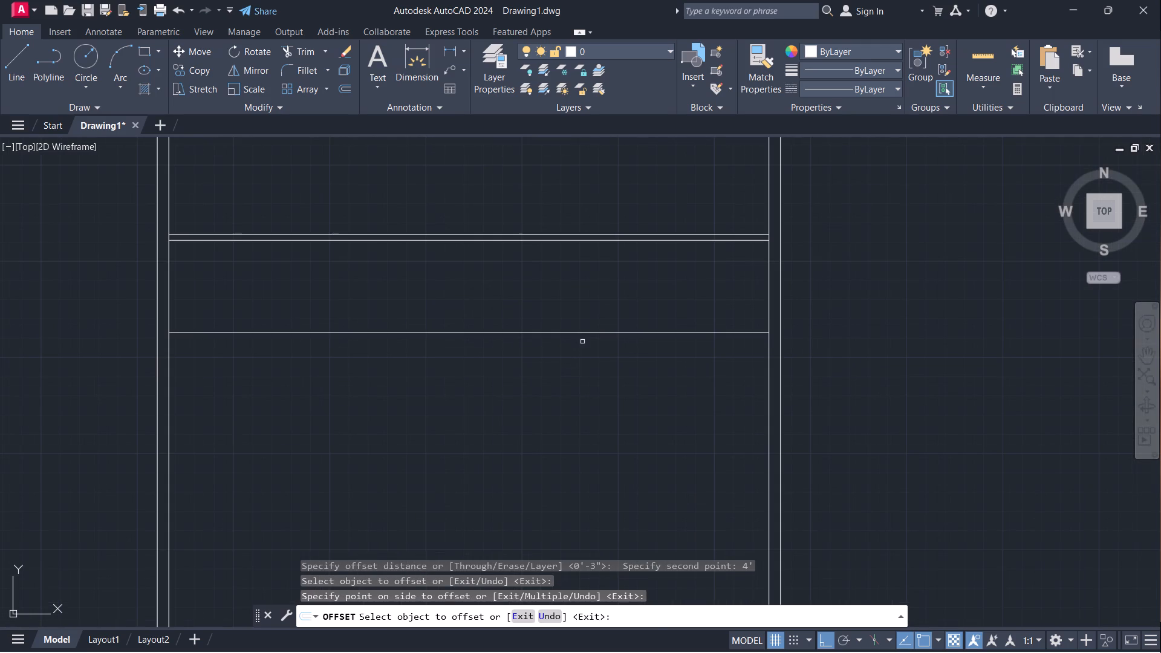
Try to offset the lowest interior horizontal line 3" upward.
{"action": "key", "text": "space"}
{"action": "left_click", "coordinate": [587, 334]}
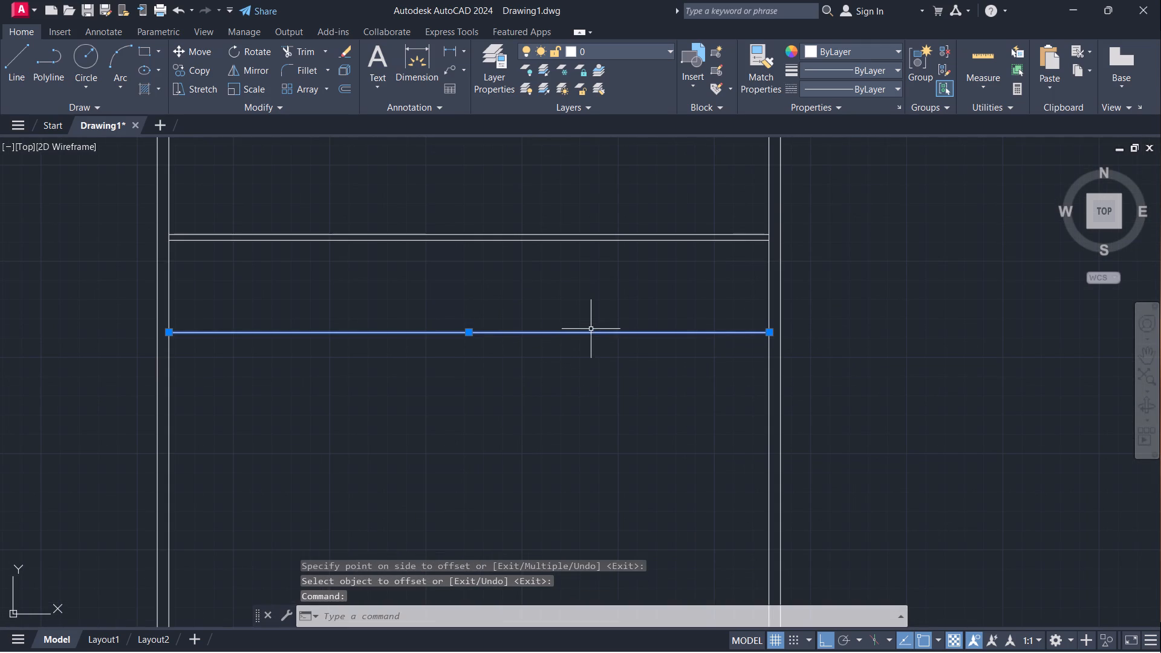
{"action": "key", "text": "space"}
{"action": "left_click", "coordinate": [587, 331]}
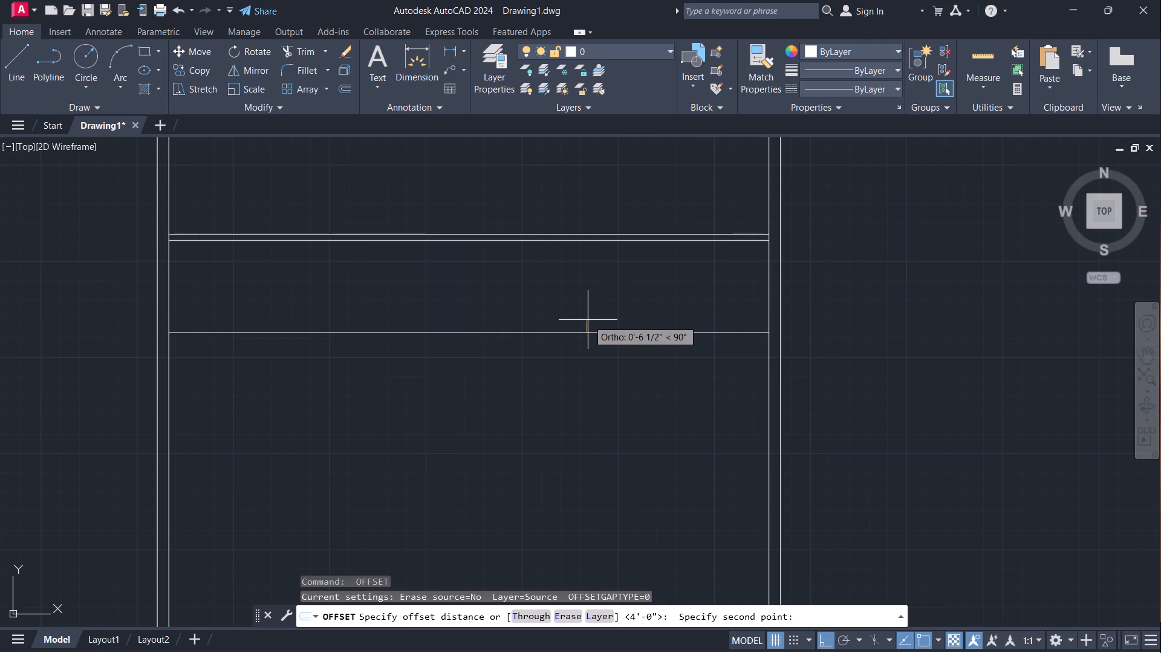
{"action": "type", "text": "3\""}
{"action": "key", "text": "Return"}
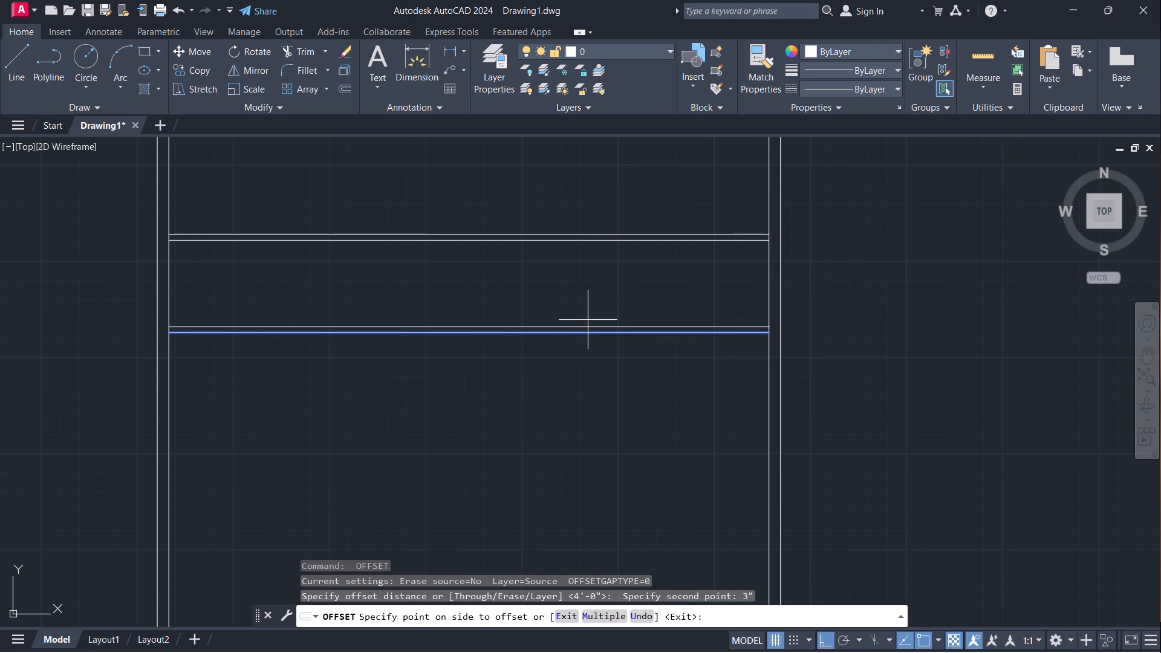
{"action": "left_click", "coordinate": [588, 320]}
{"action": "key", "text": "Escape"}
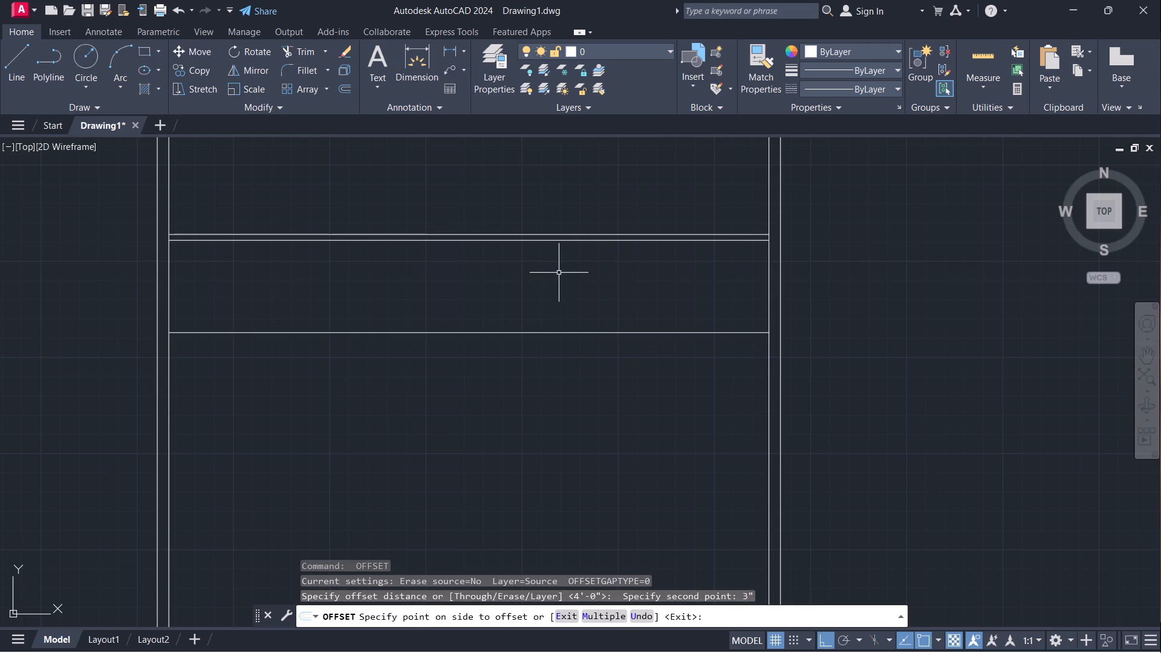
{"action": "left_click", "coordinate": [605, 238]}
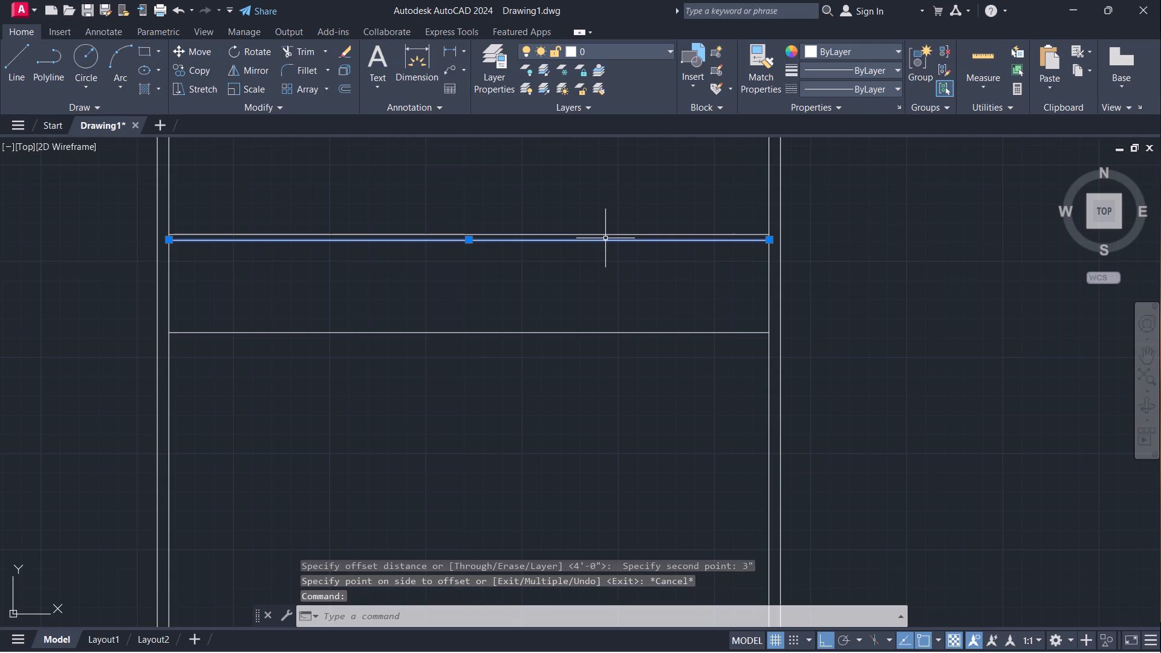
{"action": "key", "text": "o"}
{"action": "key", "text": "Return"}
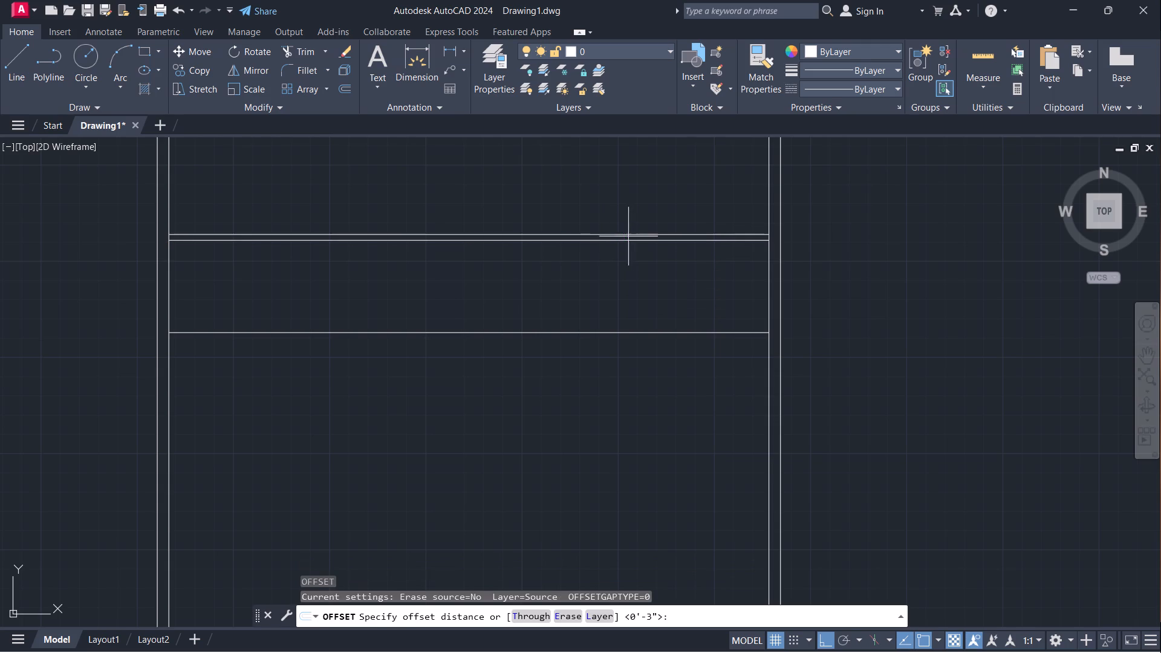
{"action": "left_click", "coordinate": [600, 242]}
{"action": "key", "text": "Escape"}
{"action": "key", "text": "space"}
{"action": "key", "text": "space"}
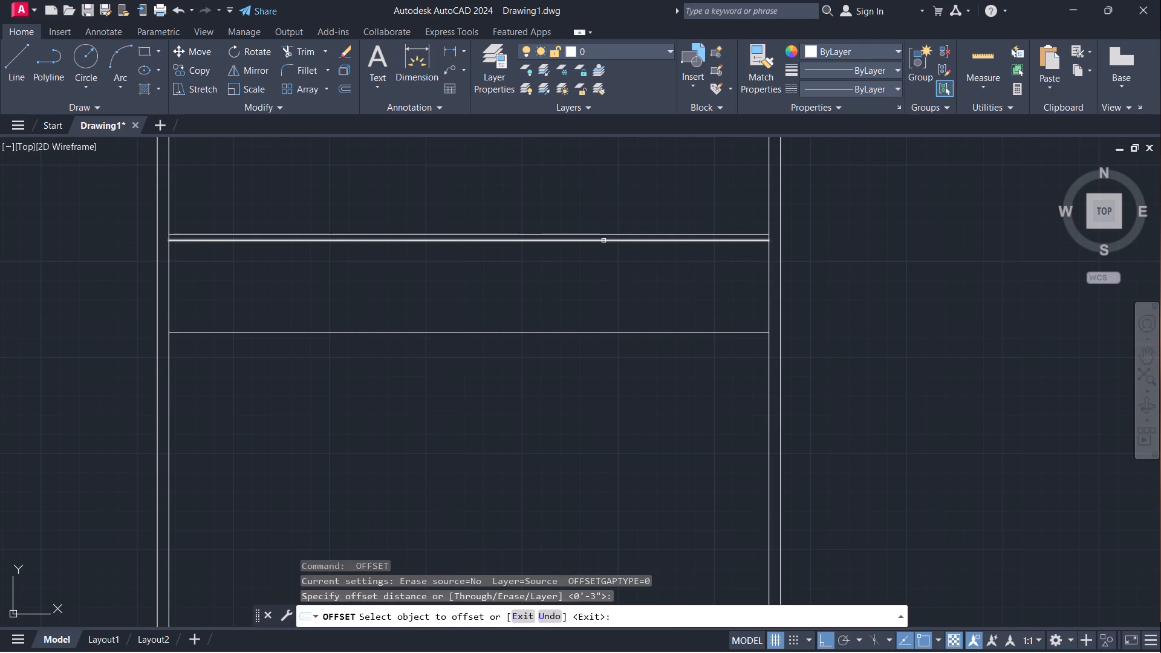
Erase the lower line of the second partition wall.
{"action": "left_click", "coordinate": [603, 241]}
{"action": "key", "text": "e"}
{"action": "key", "text": "Return"}
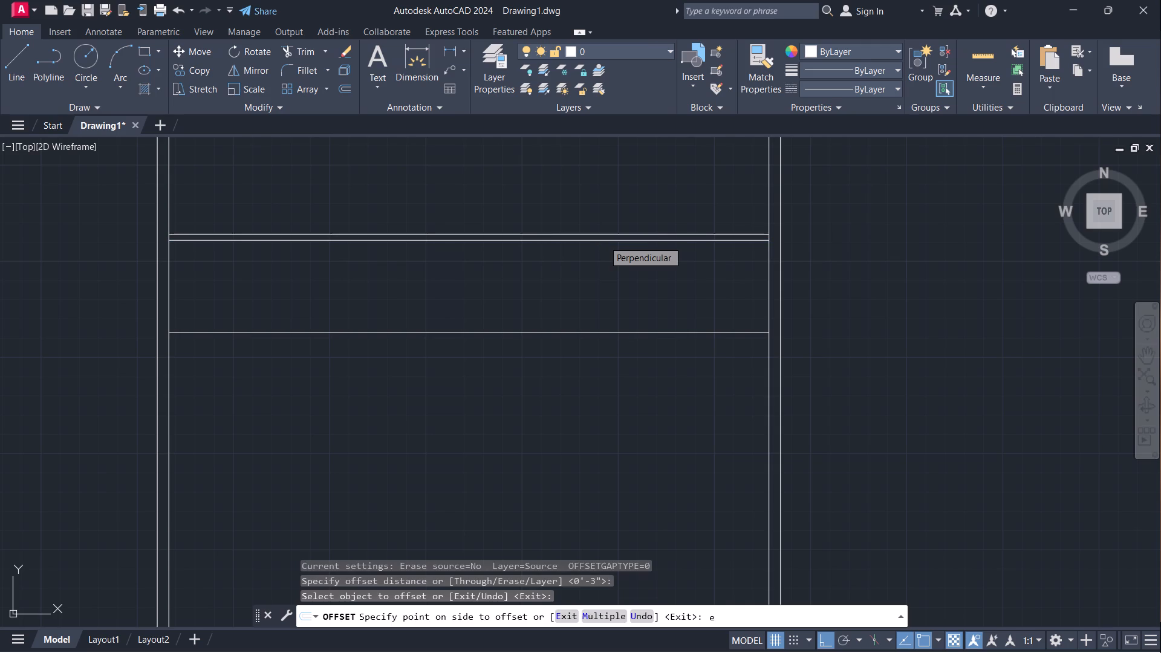
{"action": "key", "text": "w"}
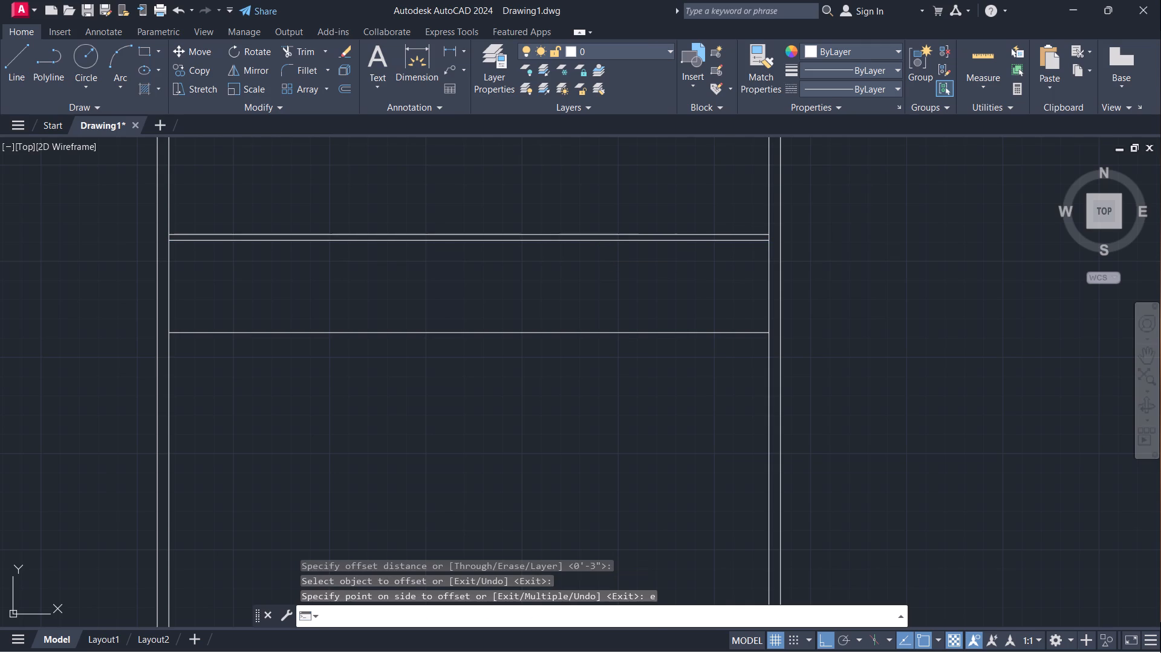
{"action": "key", "text": "e"}
{"action": "key", "text": "BackSpace"}
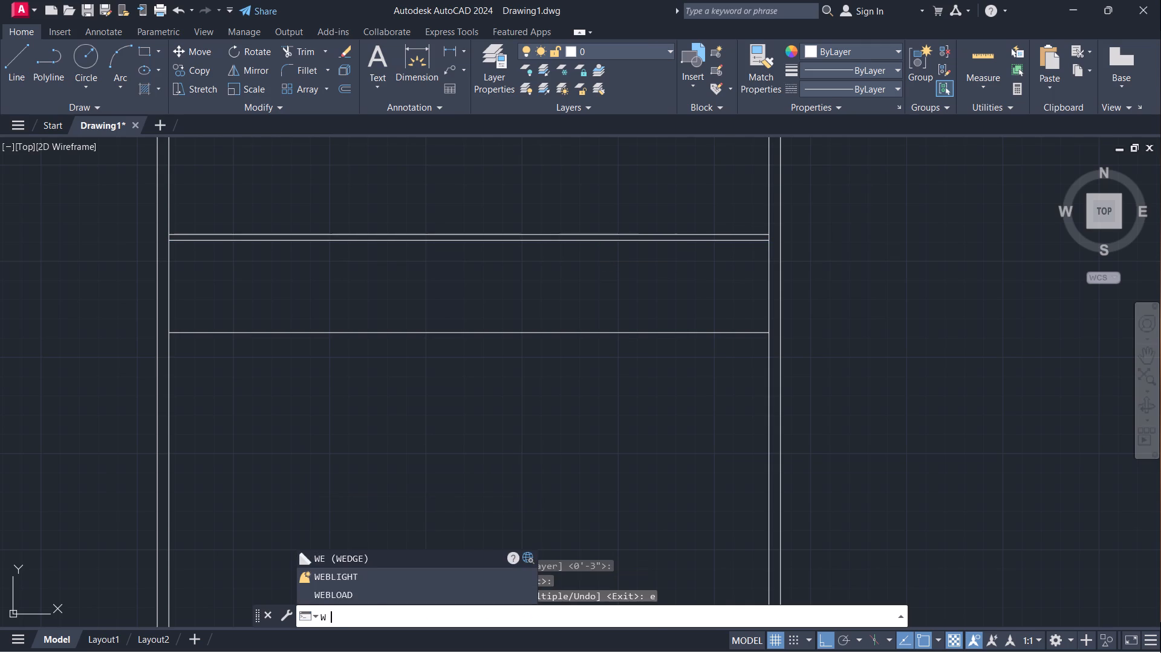
{"action": "key", "text": "BackSpace"}
{"action": "key", "text": "e"}
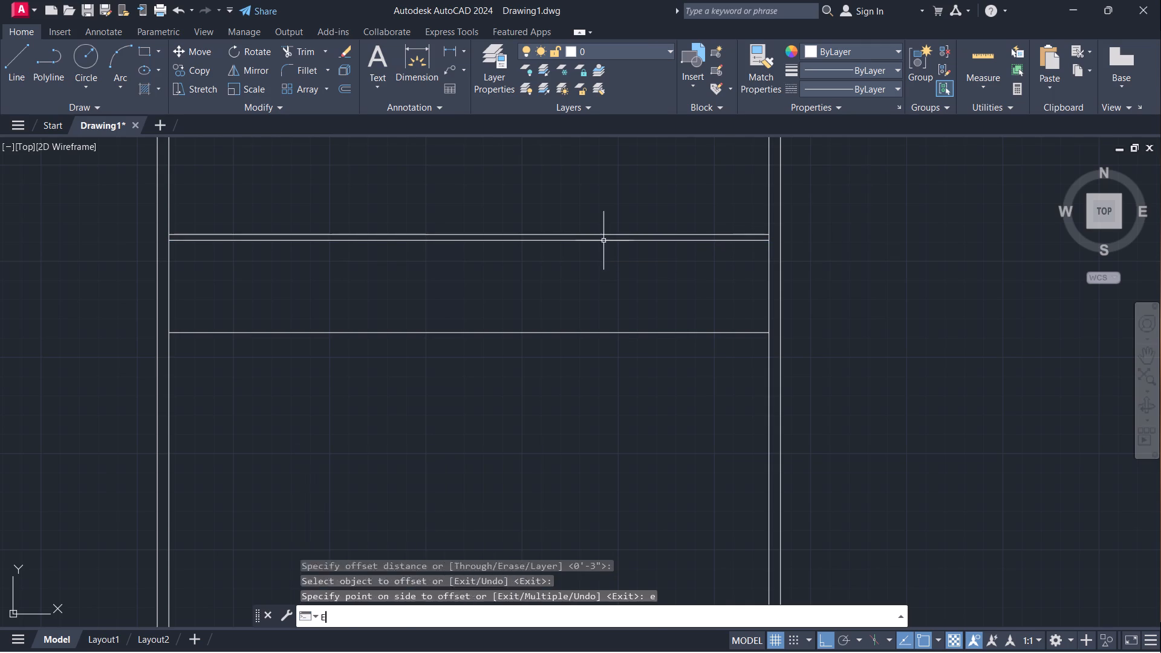
{"action": "key", "text": "Return"}
{"action": "left_click", "coordinate": [603, 241]}
{"action": "key", "text": "Return"}
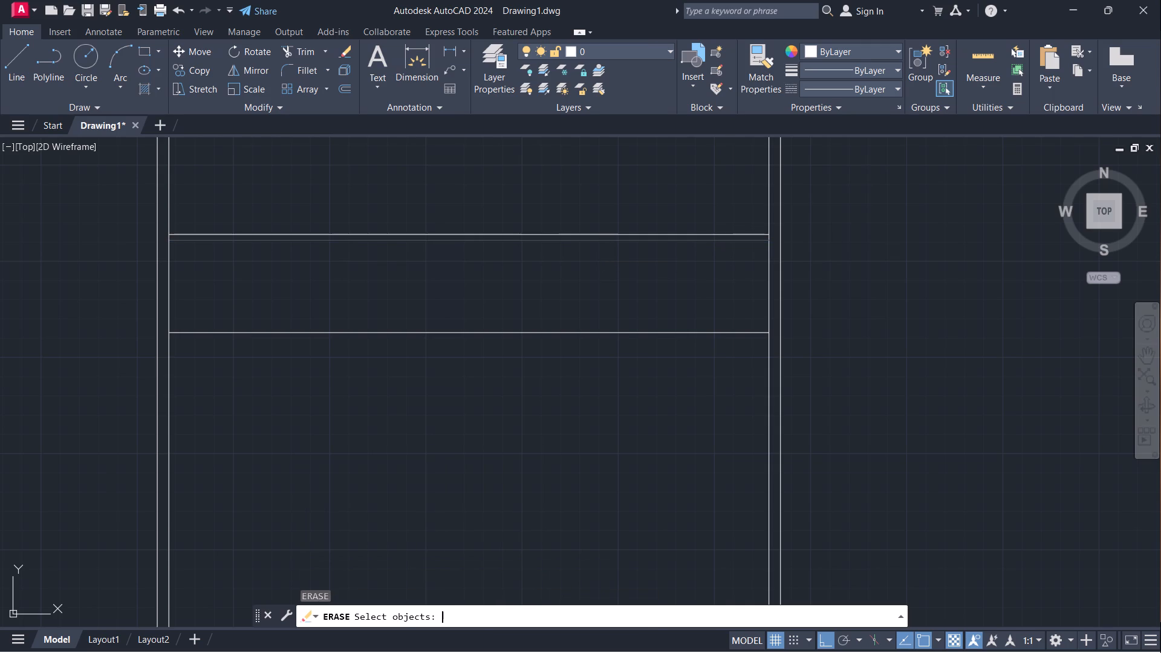
{"action": "key", "text": "Return"}
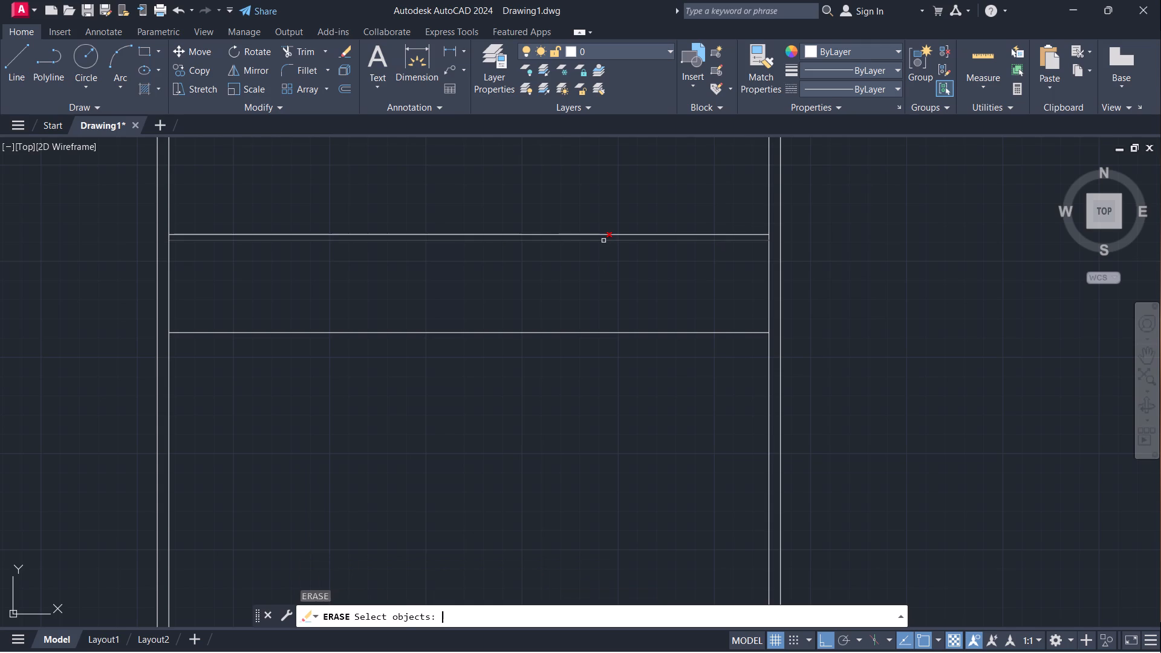
{"action": "key", "text": "Return"}
{"action": "left_click", "coordinate": [603, 241]}
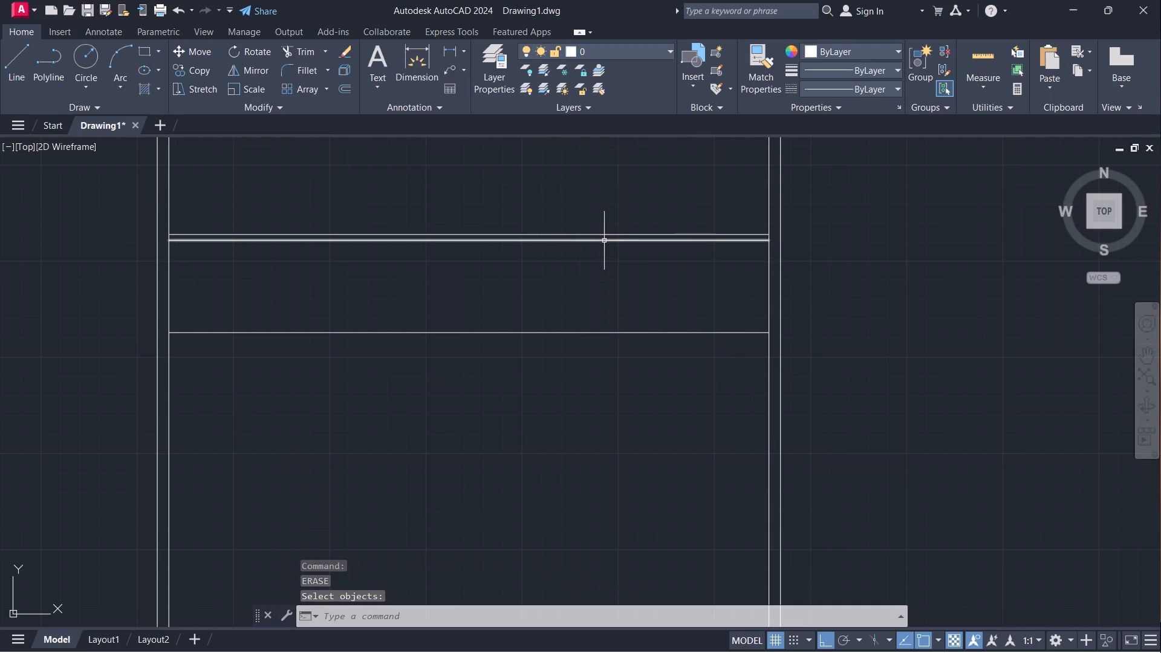
{"action": "left_click", "coordinate": [604, 241]}
{"action": "key", "text": "e"}
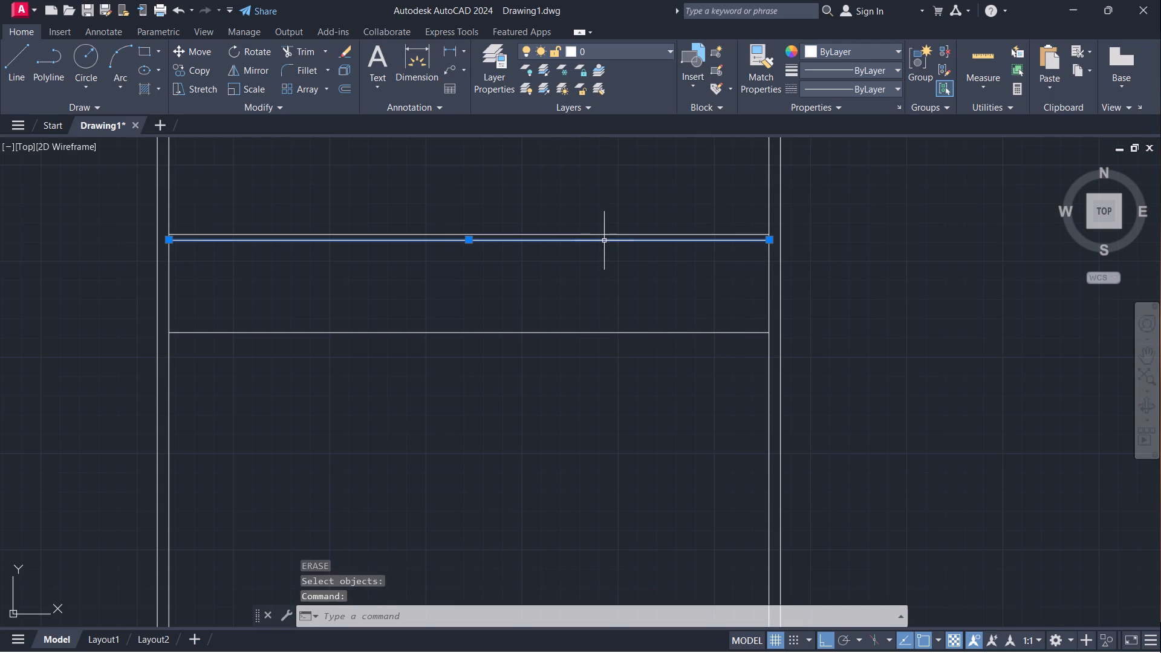
{"action": "key", "text": "Return"}
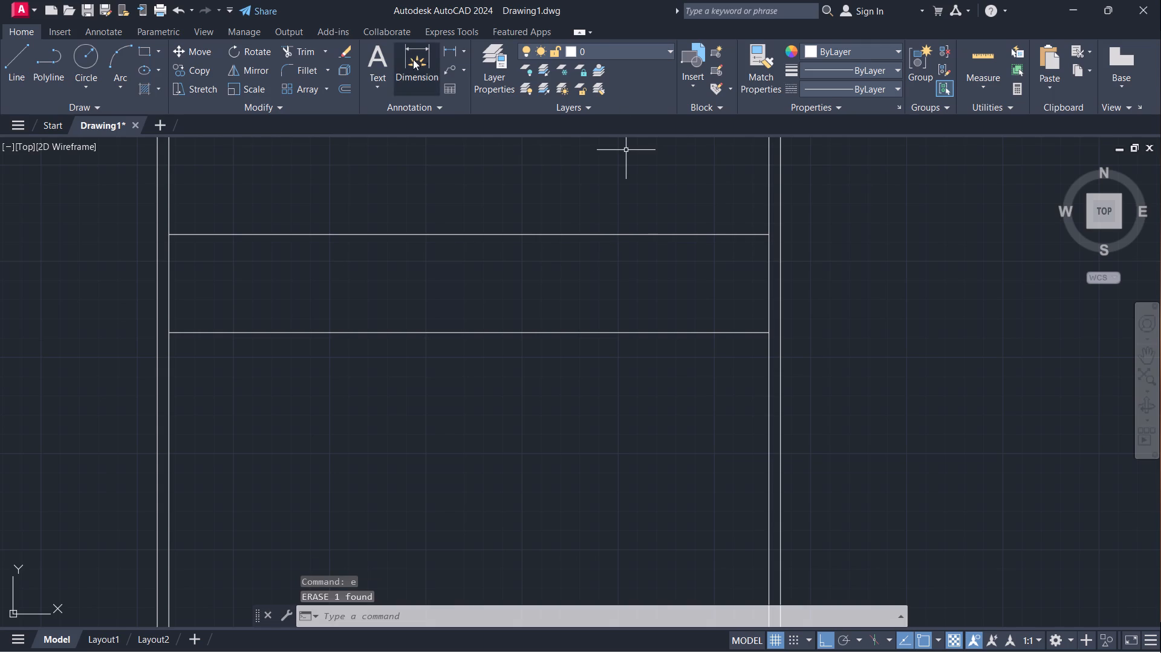
Check the spacing between the two remaining horizontal lines with a linear dimension preview.
{"action": "left_click", "coordinate": [451, 47]}
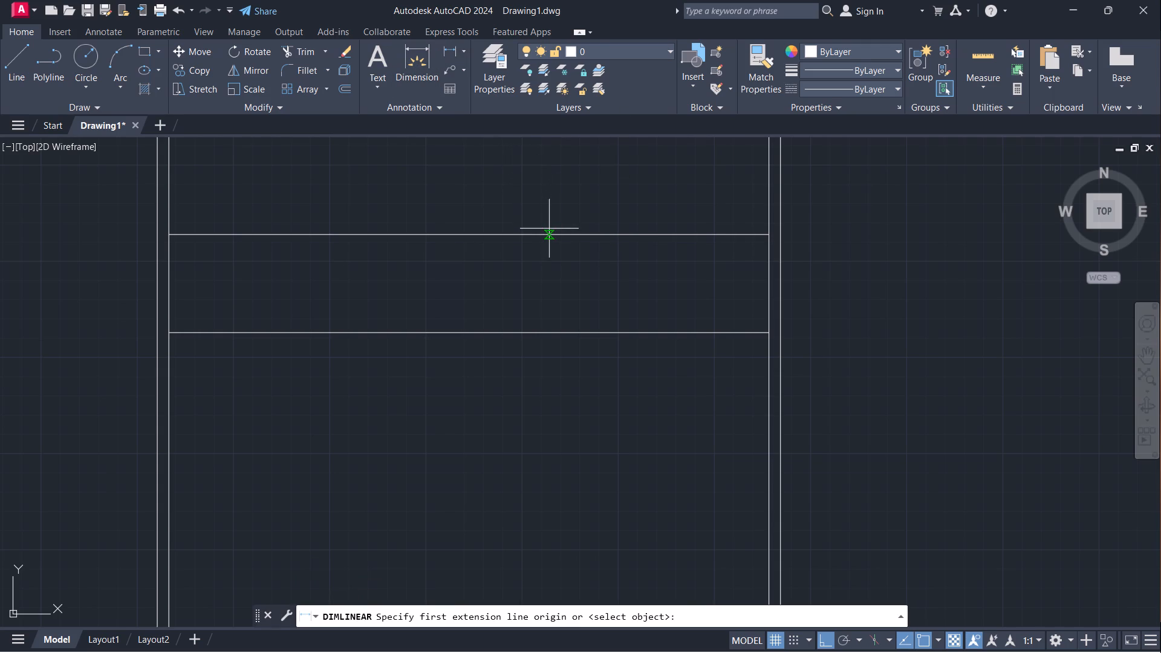
{"action": "left_click", "coordinate": [549, 235]}
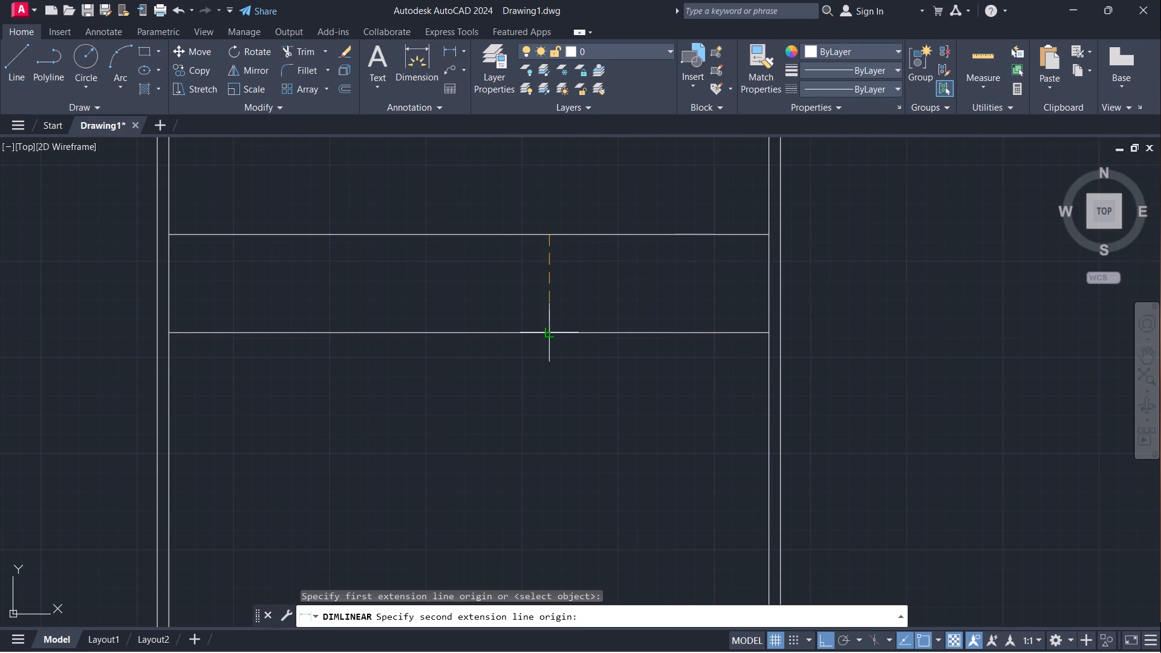
{"action": "left_click", "coordinate": [552, 330]}
{"action": "scroll", "coordinate": [571, 309], "scroll_direction": "up", "scroll_amount": 3}
{"action": "scroll", "coordinate": [574, 302], "scroll_direction": "down", "scroll_amount": 3}
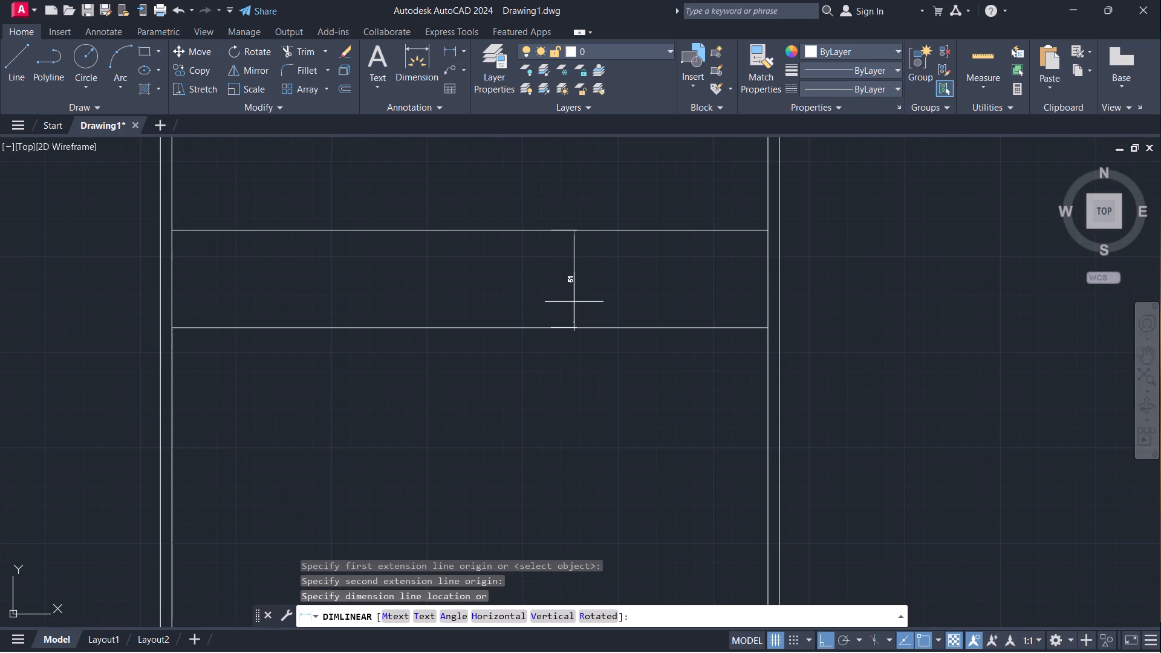
{"action": "key", "text": "d"}
{"action": "key", "text": "Escape"}
Set the ISO-25 dimension style's linear unit format to Architectural and make the style current.
{"action": "key", "text": "d"}
{"action": "key", "text": "Return"}
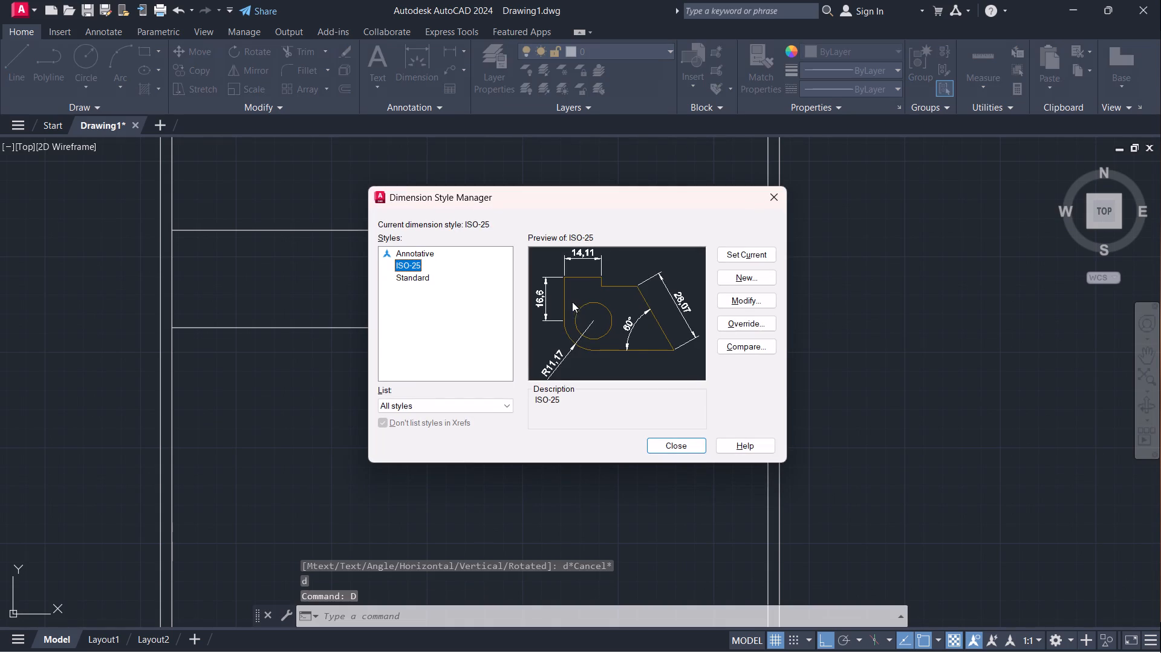
{"action": "left_click", "coordinate": [738, 300]}
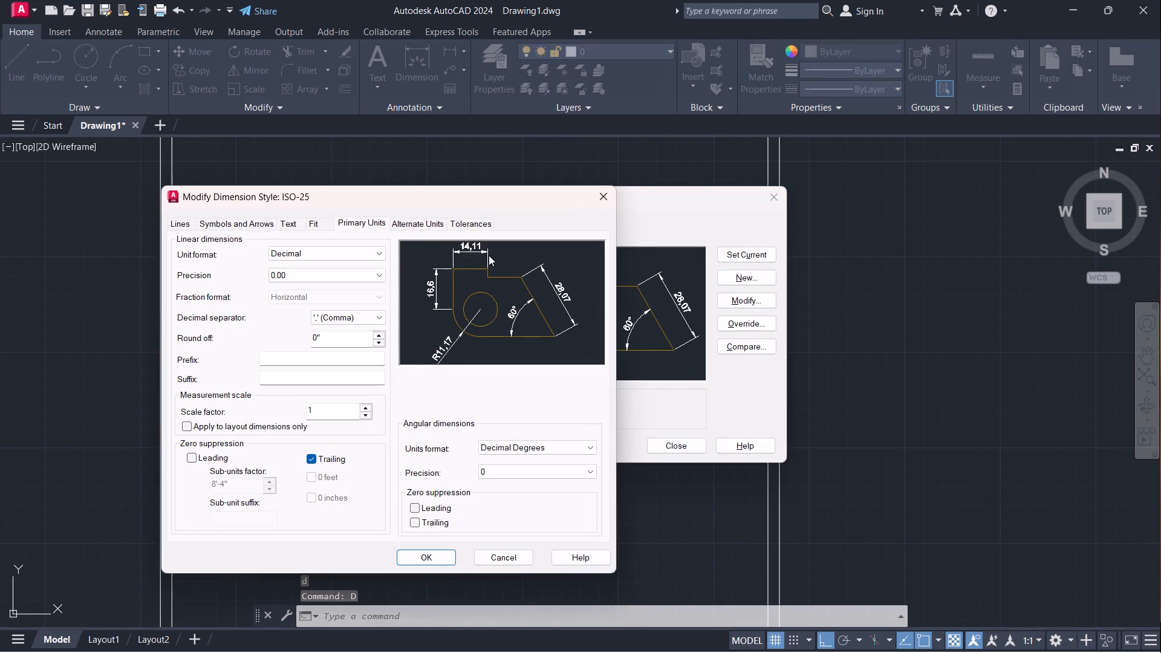
{"action": "left_click", "coordinate": [375, 253]}
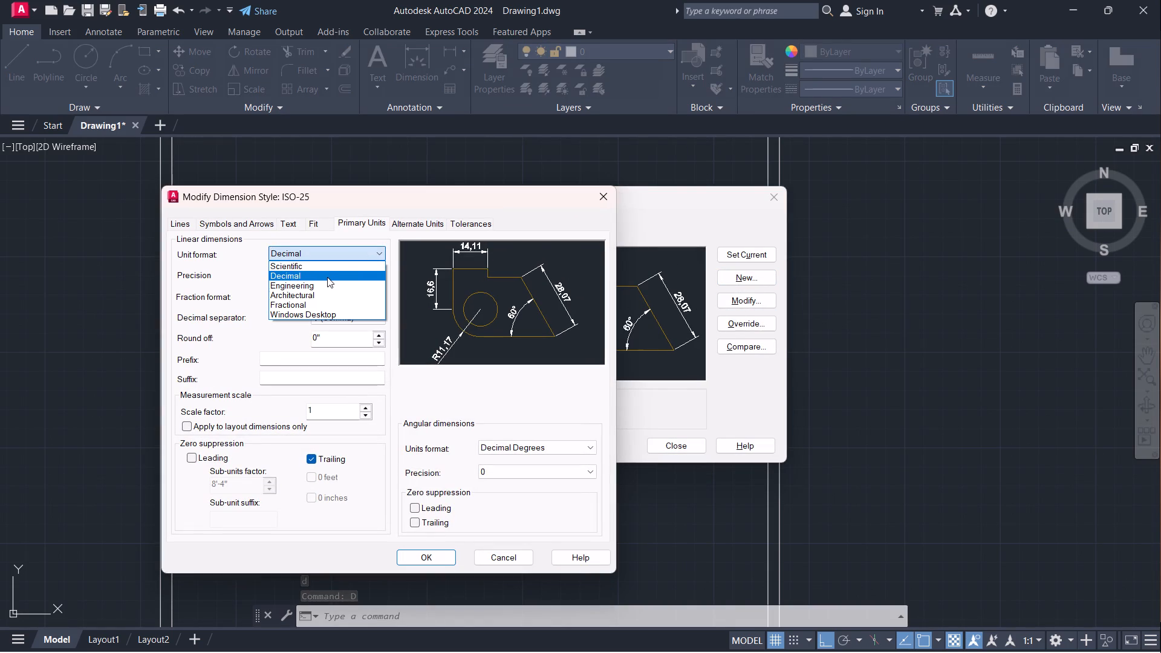
{"action": "left_click", "coordinate": [327, 294]}
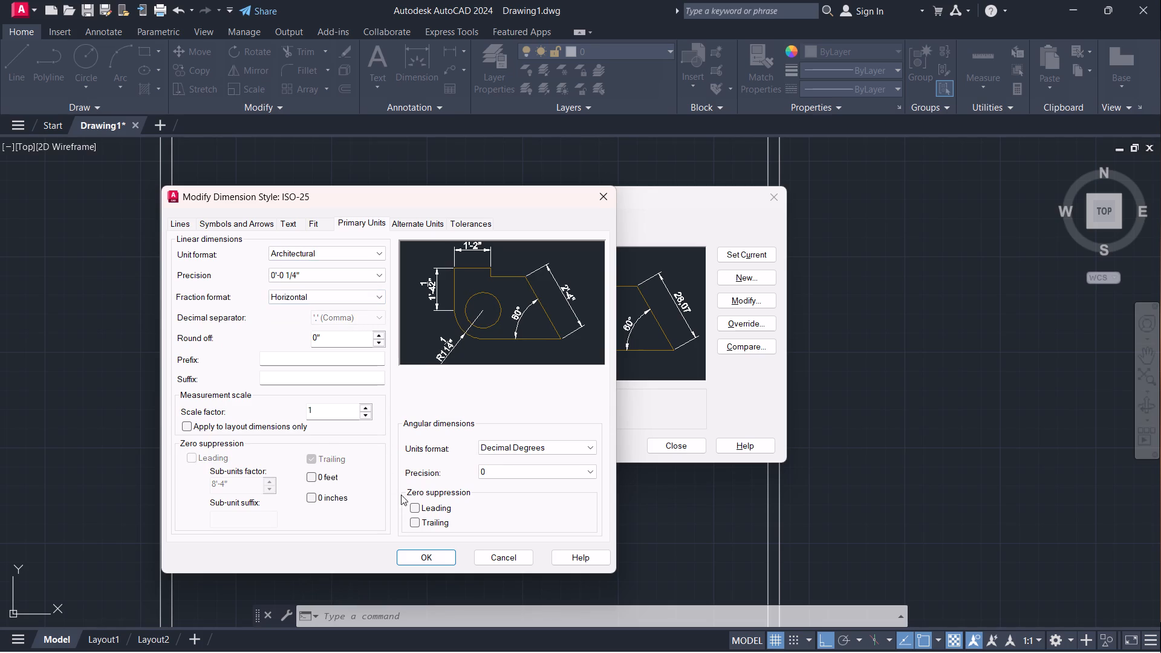
{"action": "left_click", "coordinate": [424, 555]}
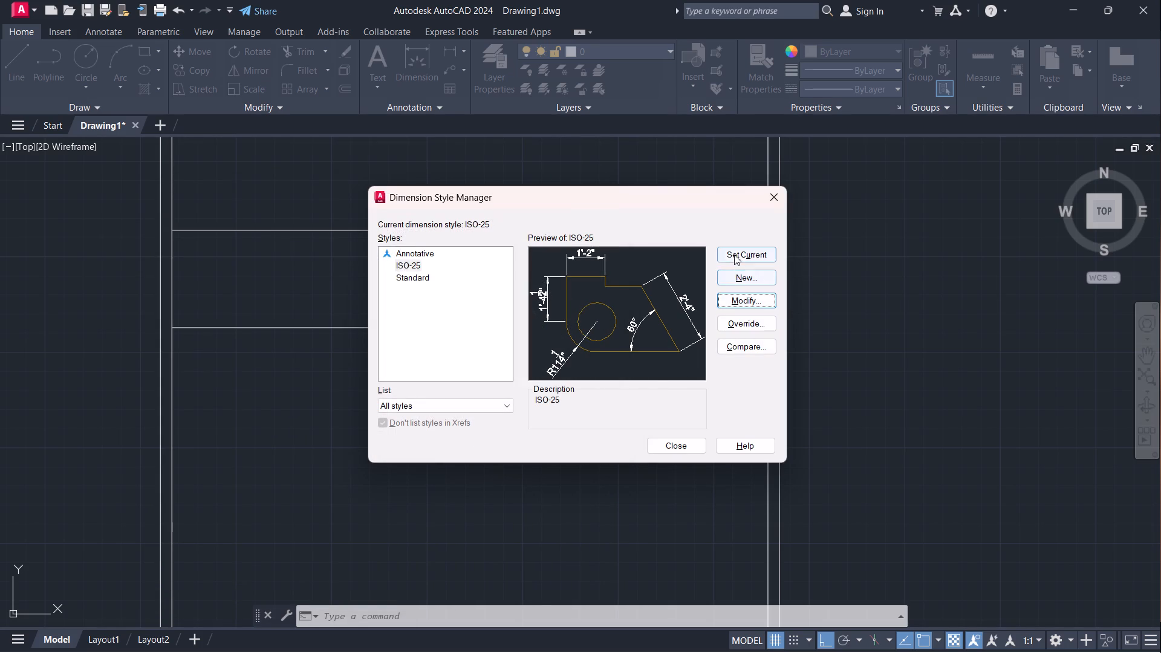
{"action": "left_click", "coordinate": [734, 251]}
{"action": "left_click", "coordinate": [744, 252]}
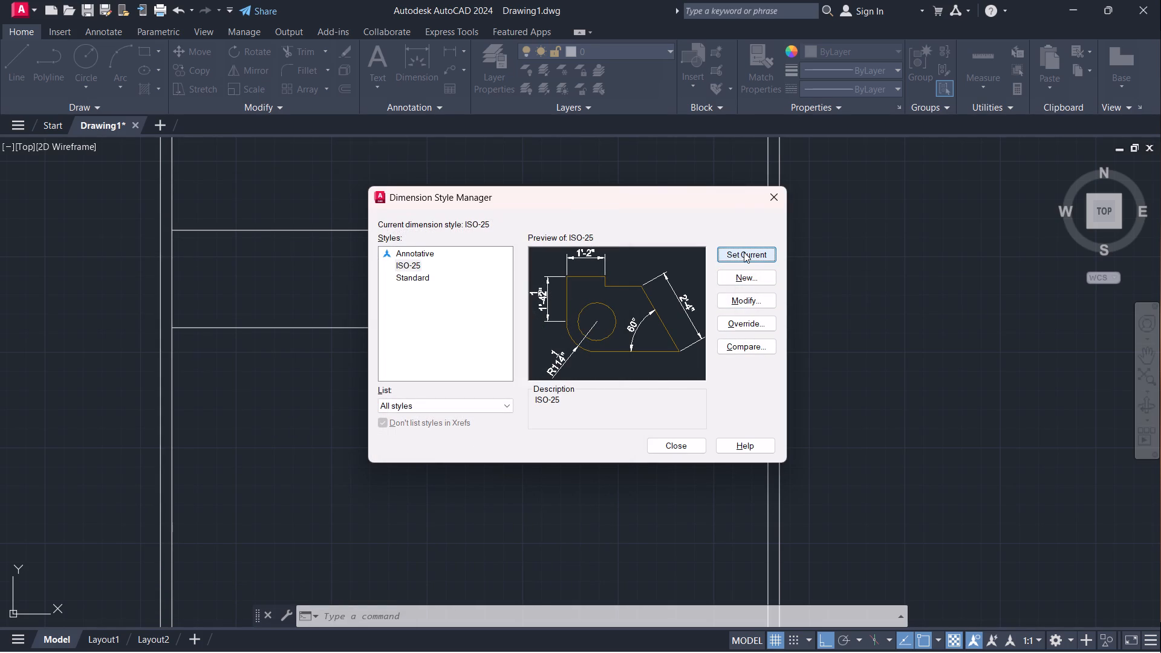
{"action": "left_click", "coordinate": [744, 249]}
{"action": "double_click", "coordinate": [746, 255]}
{"action": "left_click", "coordinate": [675, 443]}
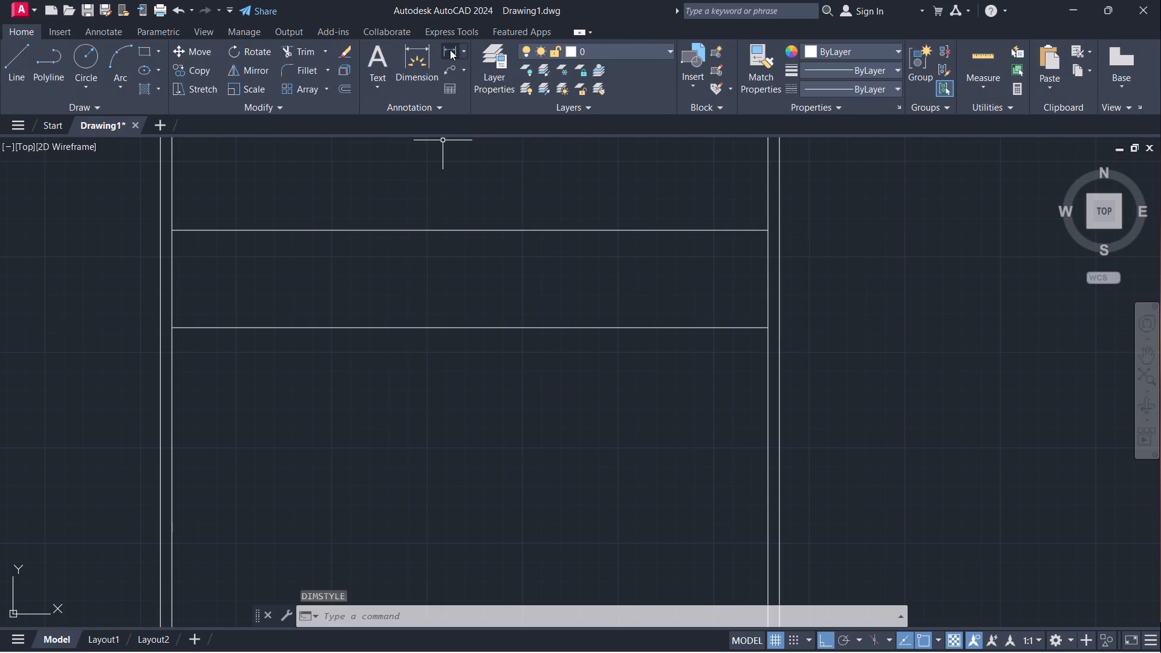
Measure the vertical spacing between the two horizontal partition lines with a linear dimension preview, without placing it.
{"action": "left_click", "coordinate": [450, 50]}
{"action": "left_click", "coordinate": [519, 229]}
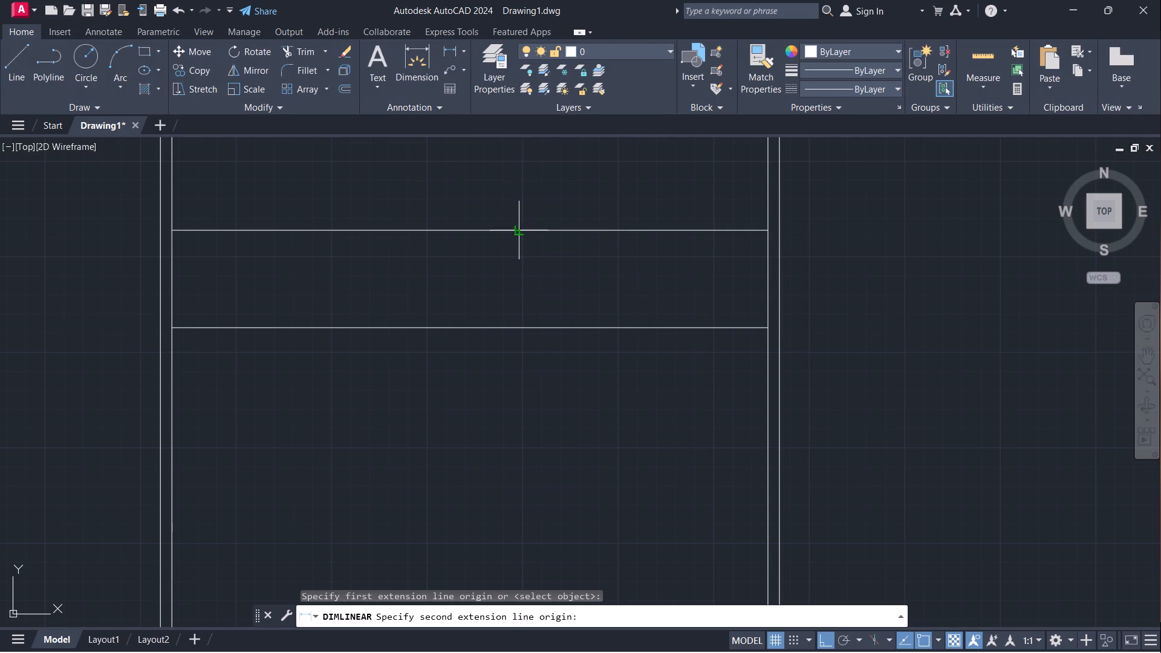
{"action": "left_click", "coordinate": [521, 324]}
{"action": "scroll", "coordinate": [527, 282], "scroll_direction": "up", "scroll_amount": 3}
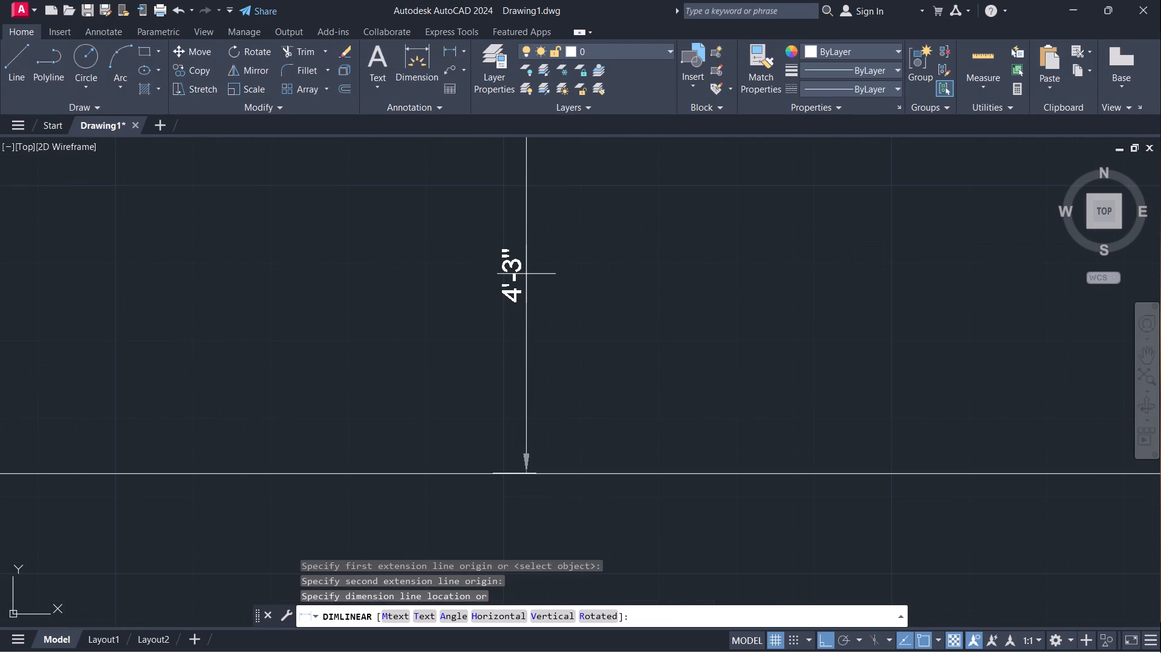
{"action": "key", "text": "Escape"}
{"action": "scroll", "coordinate": [529, 270], "scroll_direction": "down", "scroll_amount": 3}
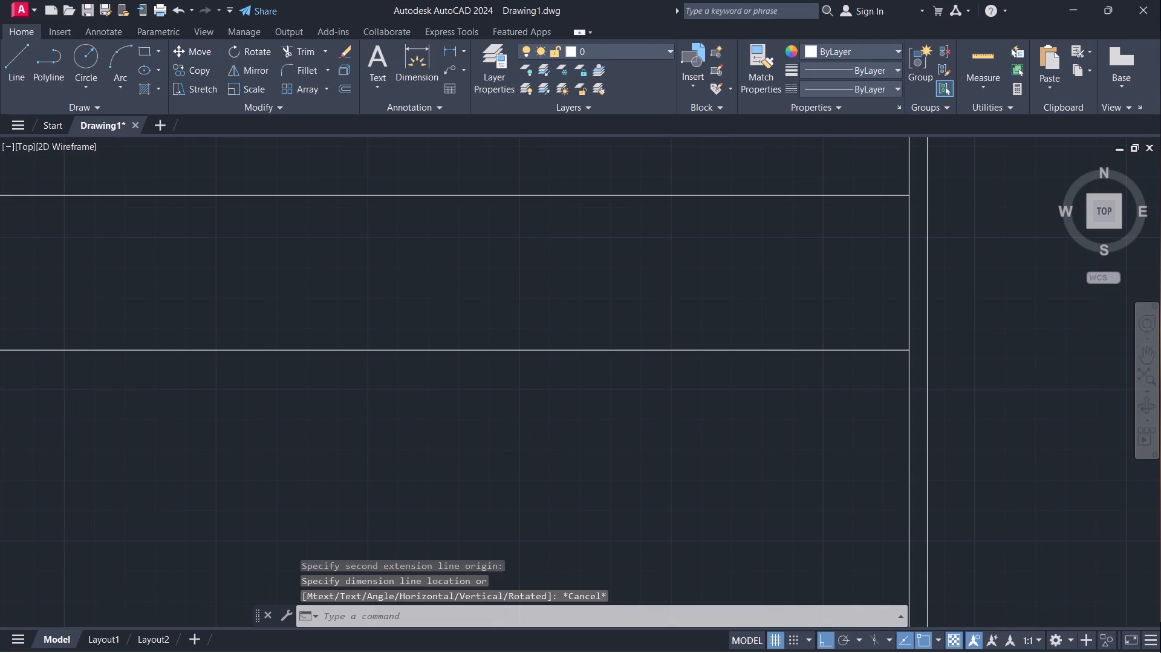
{"action": "scroll", "coordinate": [534, 265], "scroll_direction": "down", "scroll_amount": 1}
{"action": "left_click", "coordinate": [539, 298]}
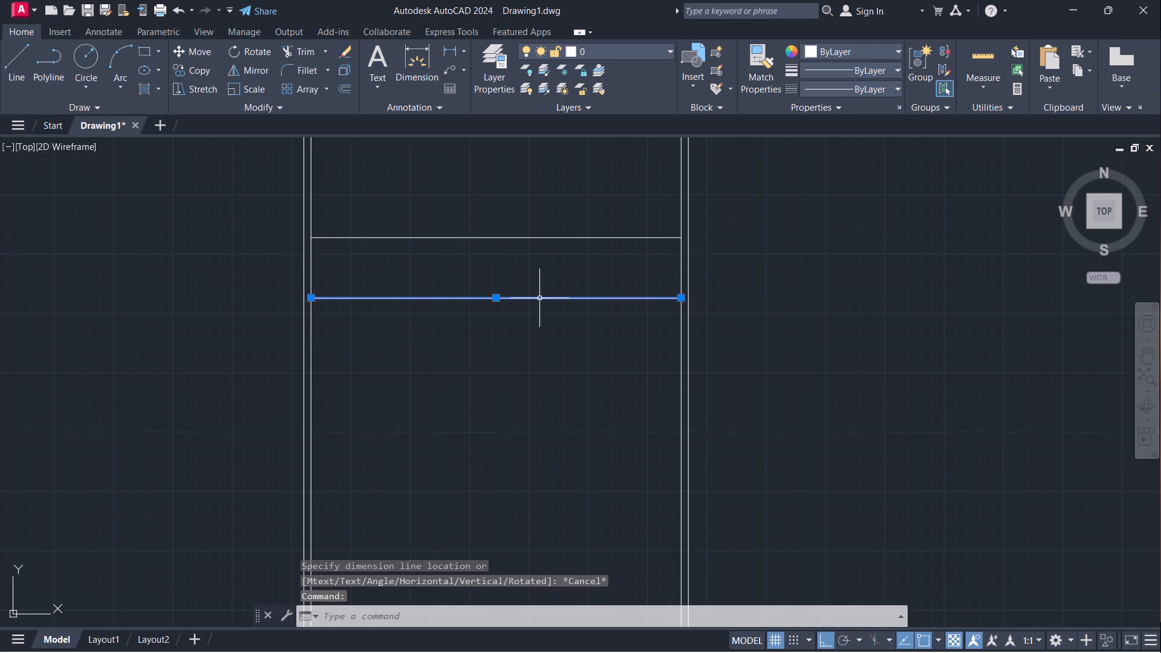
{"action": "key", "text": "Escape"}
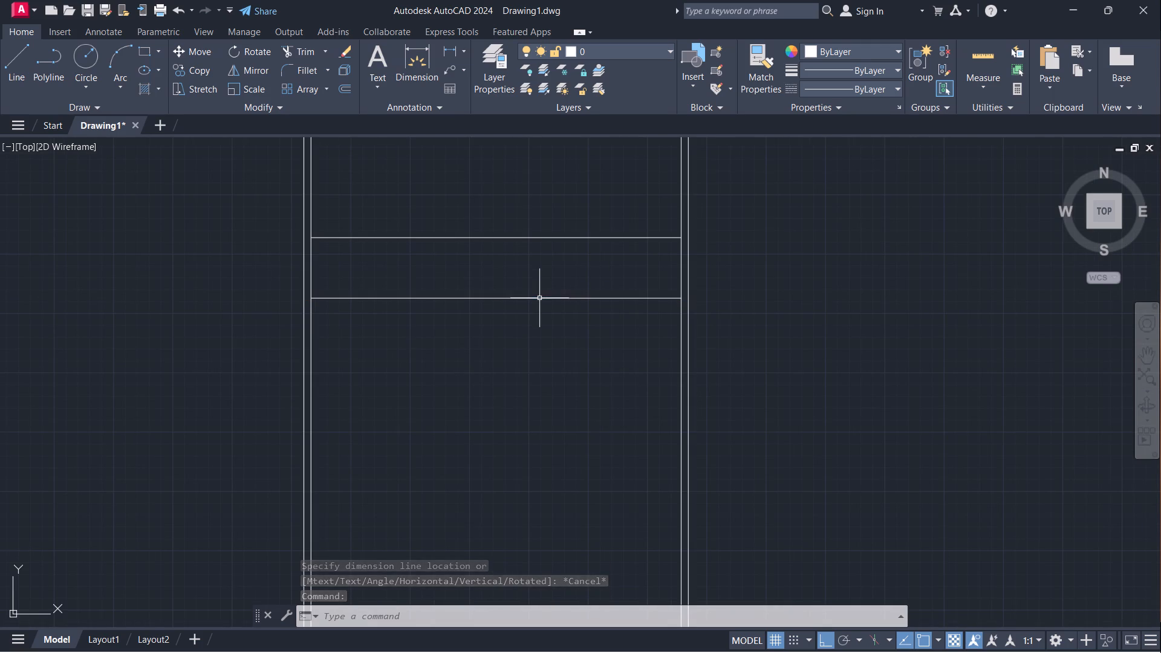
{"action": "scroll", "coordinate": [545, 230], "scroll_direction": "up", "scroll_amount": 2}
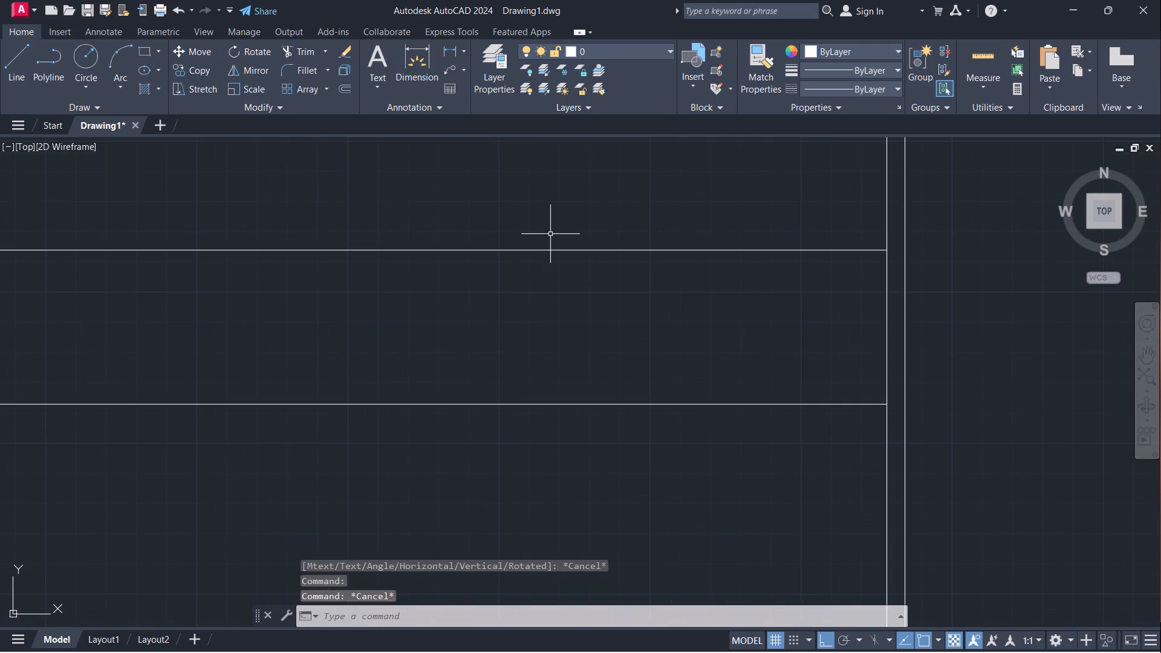
Offset the remaining line of the second partition wall 2.5" downward to give the wall its thickness.
{"action": "key", "text": "o"}
{"action": "key", "text": "Return"}
{"action": "left_click", "coordinate": [540, 250]}
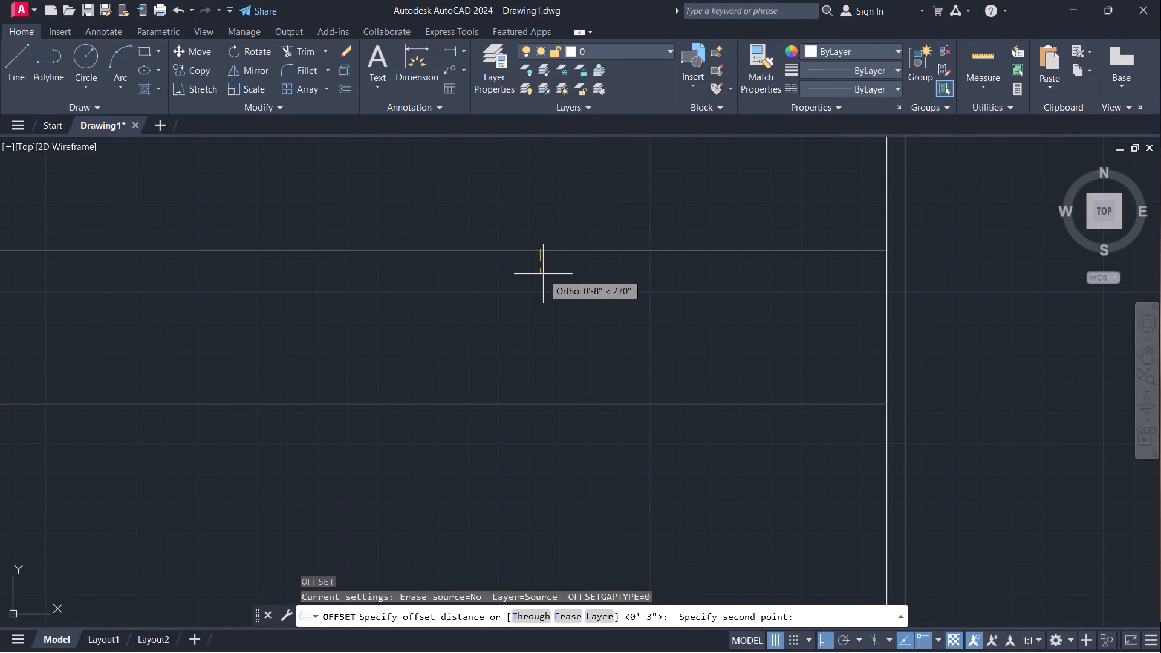
{"action": "type", "text": "2.5"}
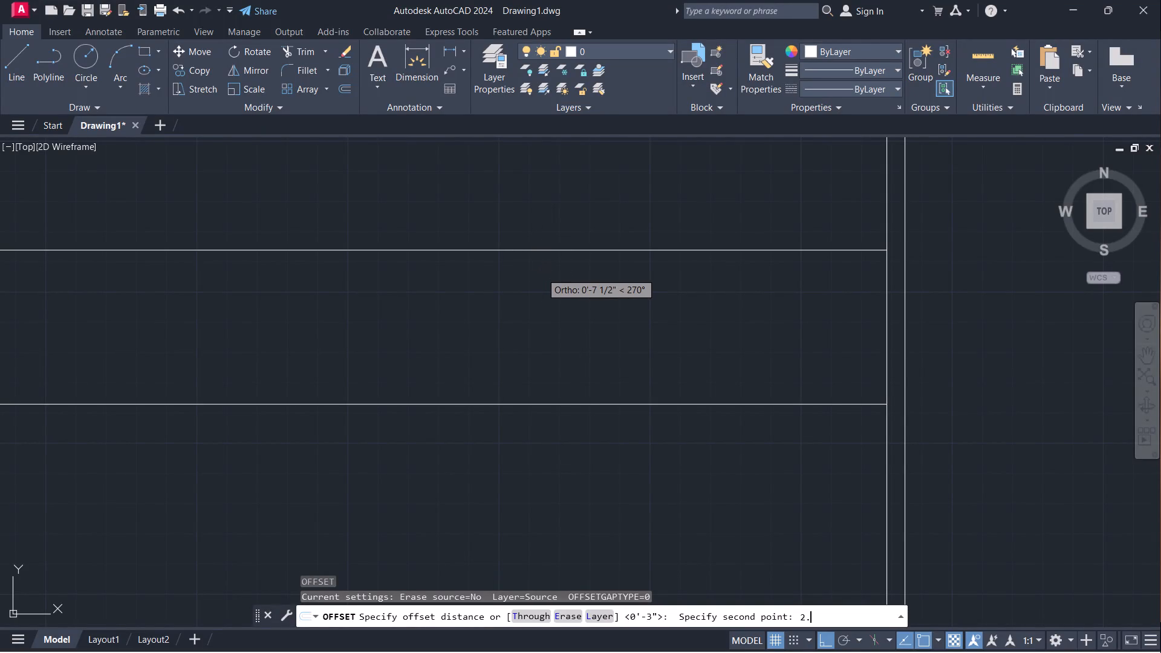
{"action": "key", "text": "shift+quotedbl"}
{"action": "key", "text": "Return"}
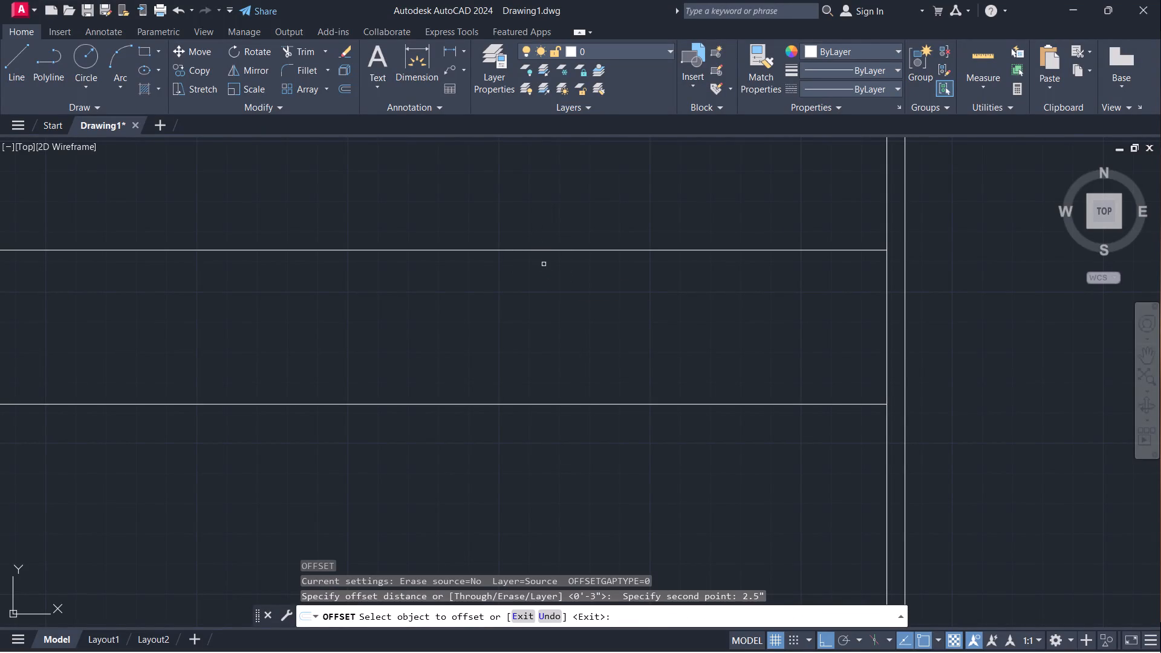
{"action": "left_click", "coordinate": [558, 250]}
{"action": "left_click", "coordinate": [558, 273]}
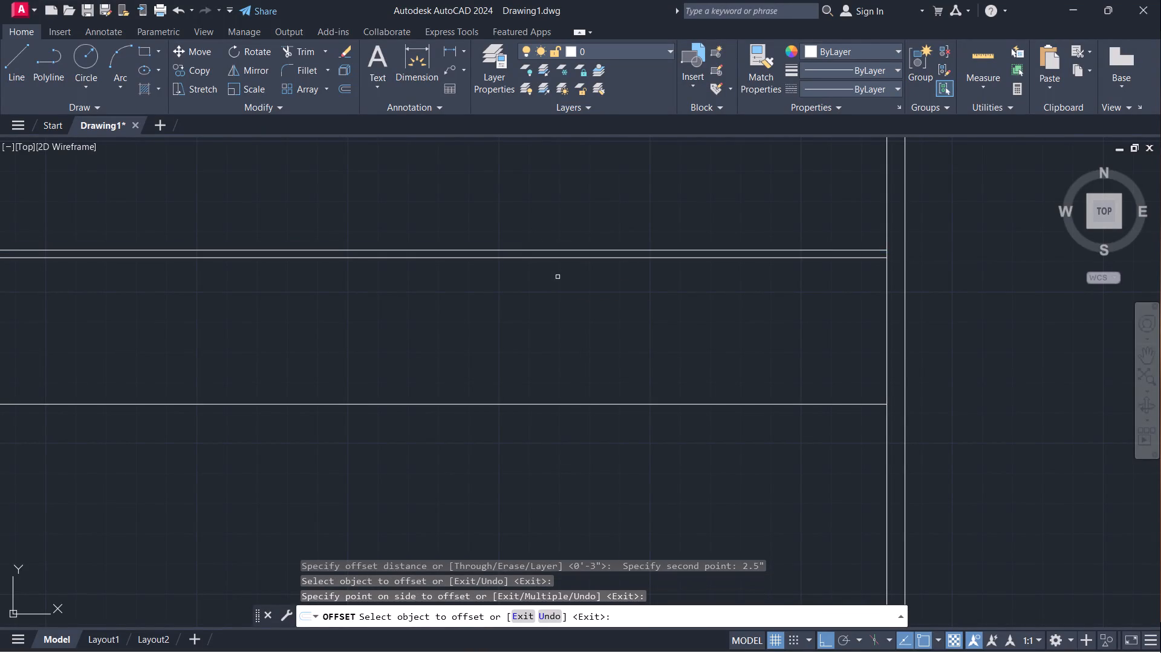
{"action": "key", "text": "Escape"}
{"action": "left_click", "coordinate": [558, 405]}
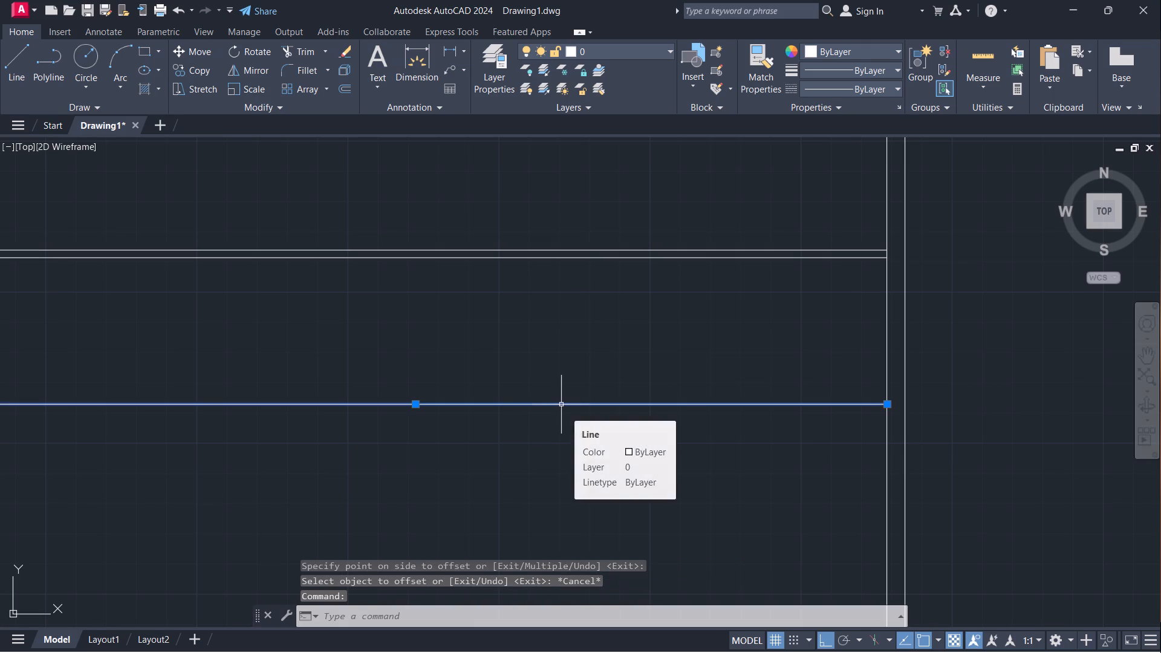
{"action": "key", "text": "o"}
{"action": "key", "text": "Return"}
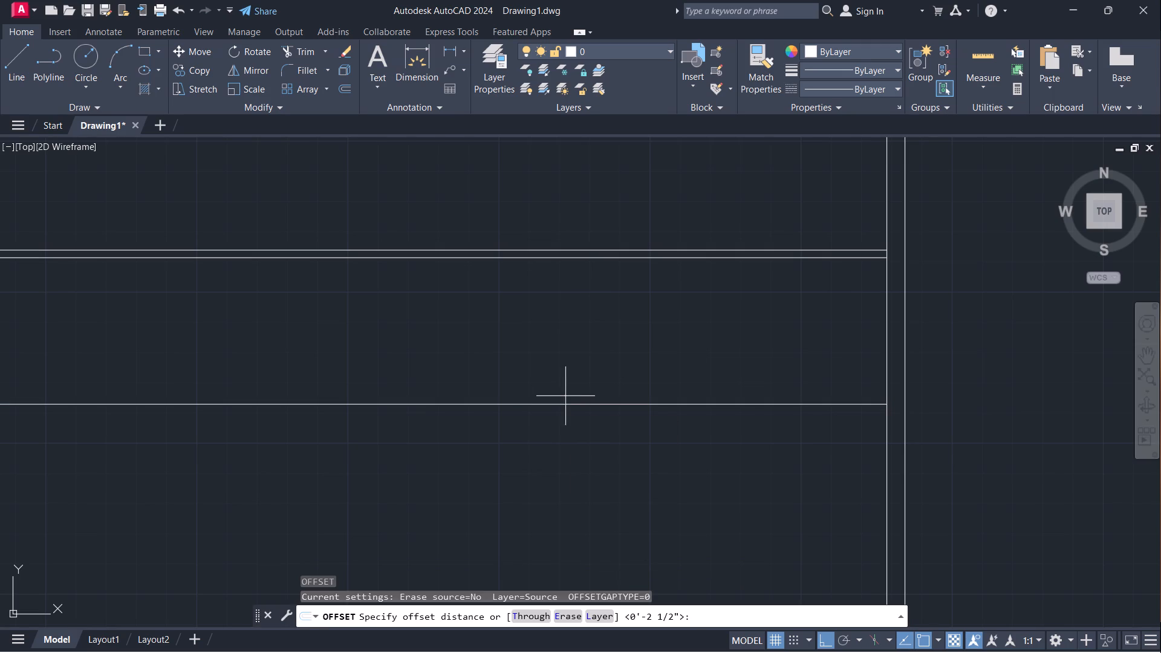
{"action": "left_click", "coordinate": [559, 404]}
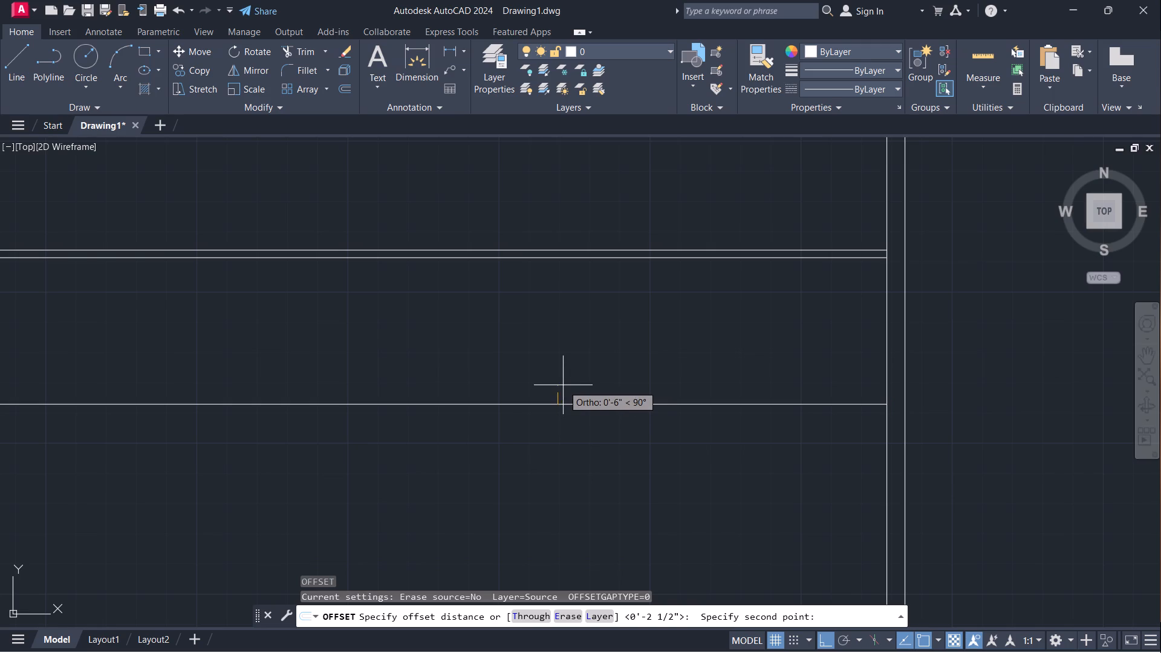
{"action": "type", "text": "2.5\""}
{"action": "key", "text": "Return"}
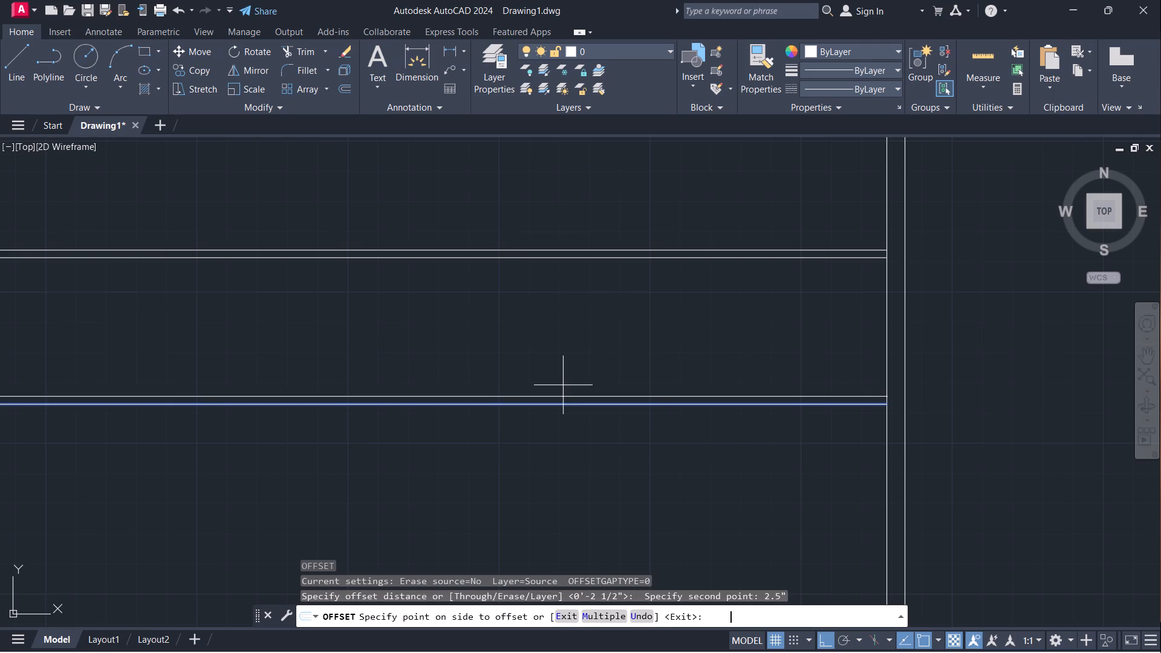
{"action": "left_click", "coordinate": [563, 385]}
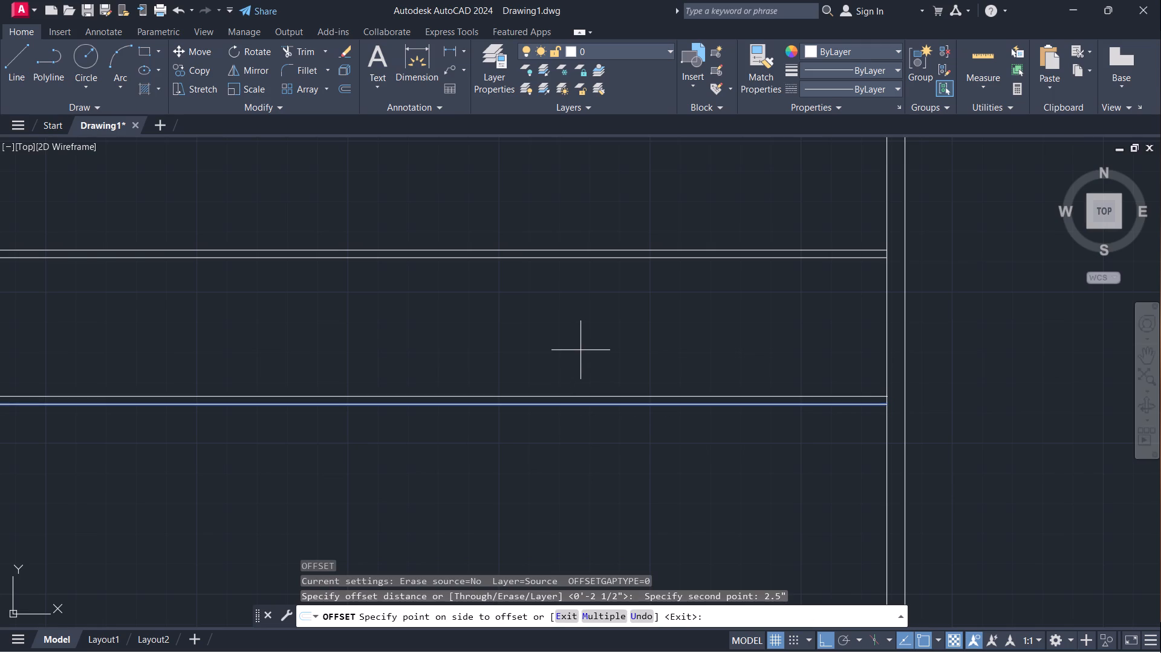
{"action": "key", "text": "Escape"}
Offset the third partition's single horizontal line 2.5" upward to form its wall thickness.
{"action": "key", "text": "space"}
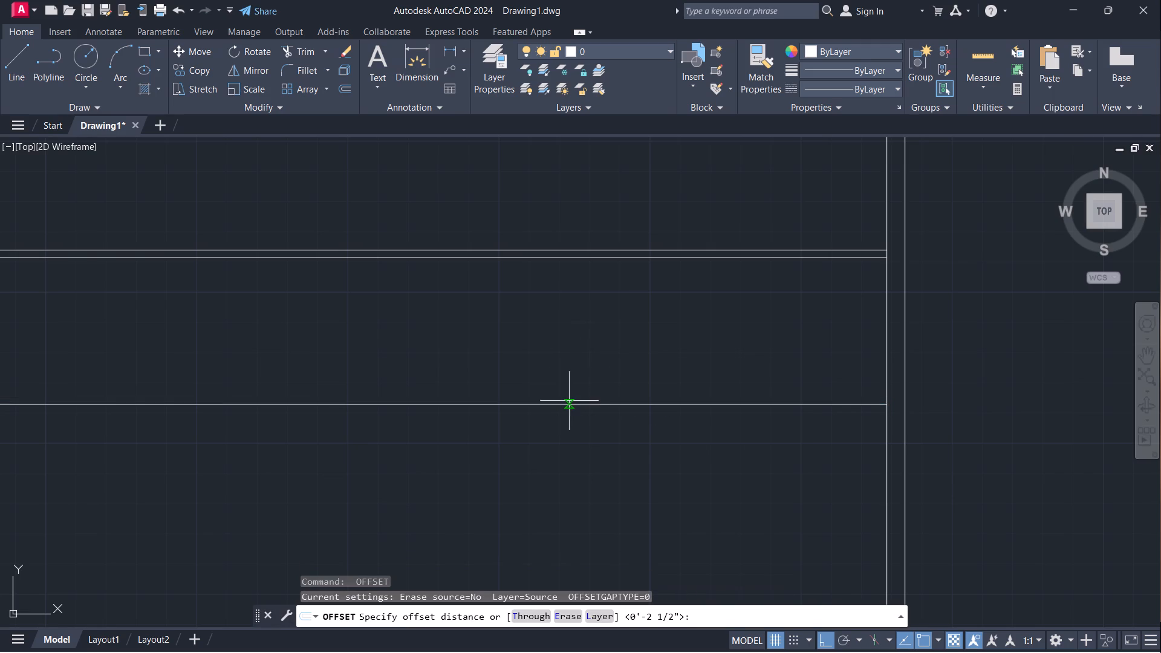
{"action": "left_click", "coordinate": [569, 401]}
{"action": "type", "text": "2.5"}
{"action": "key", "text": "Return"}
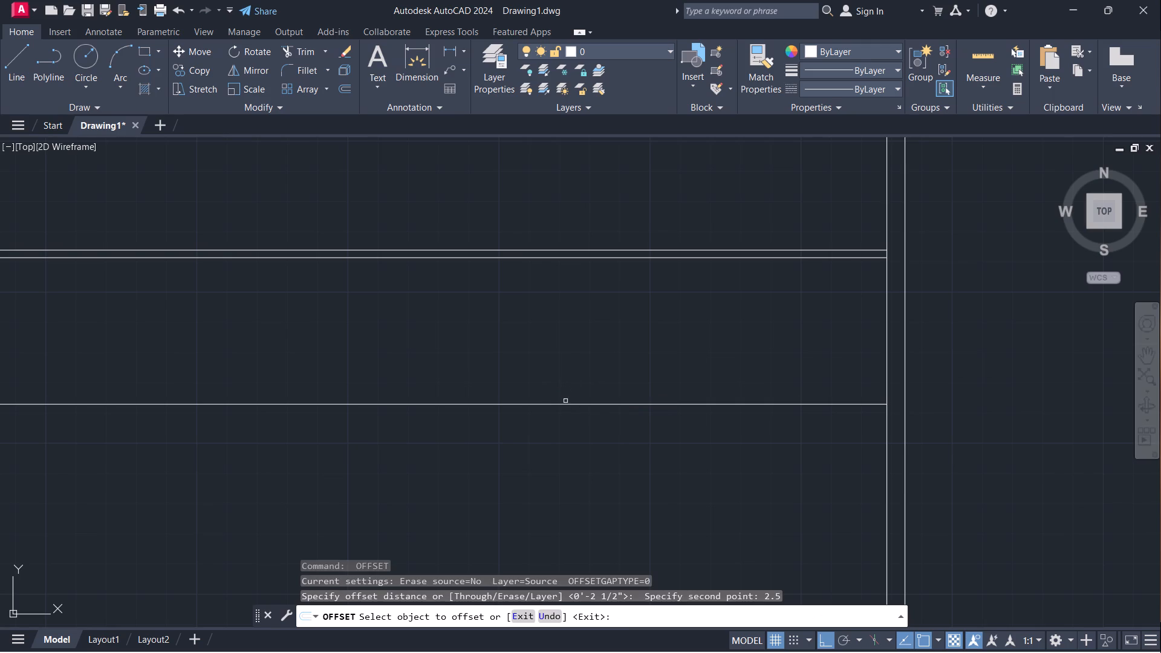
{"action": "left_click", "coordinate": [567, 406]}
{"action": "left_click", "coordinate": [571, 377]}
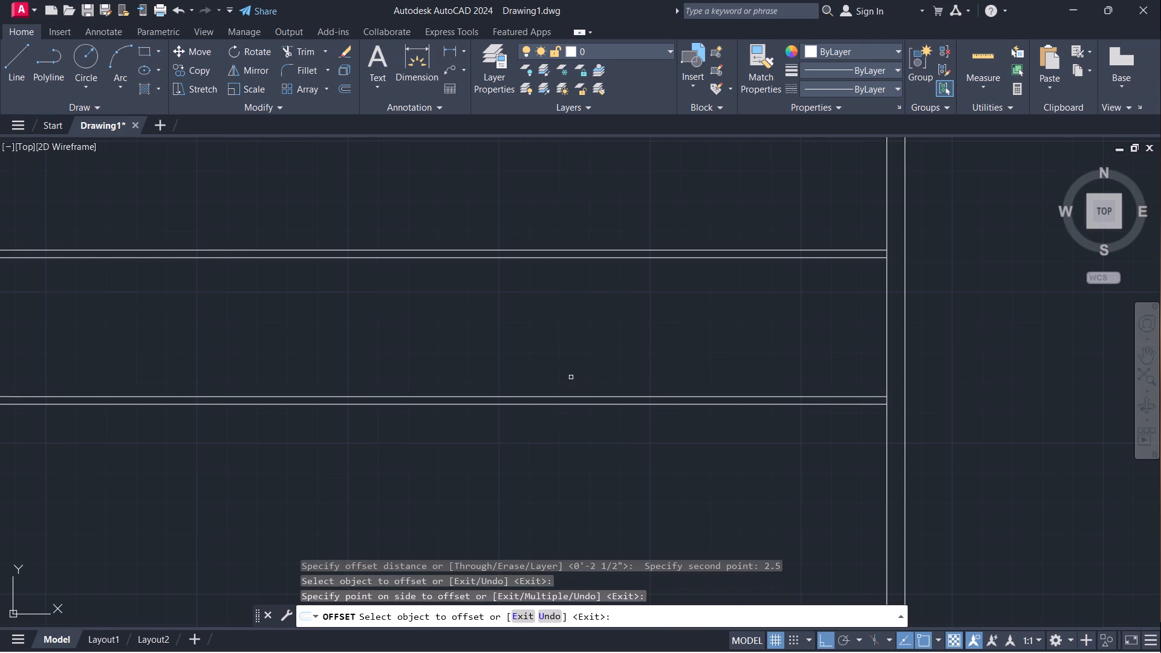
{"action": "key", "text": "space"}
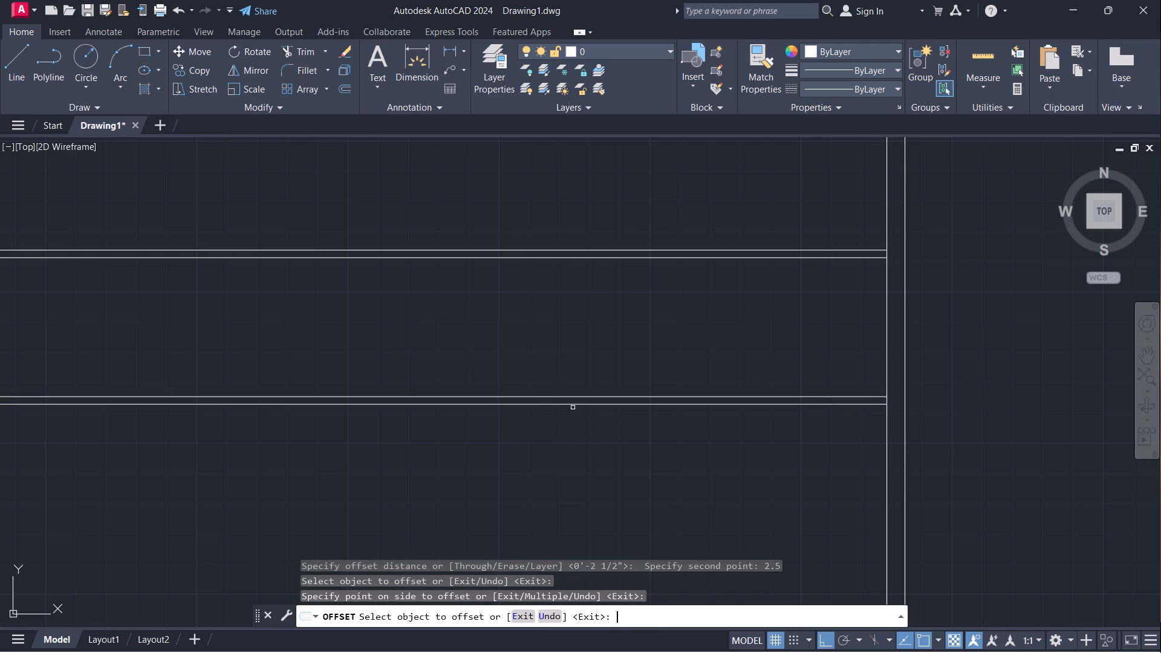
Offset the lower line of the third partition wall 12' downward to start a fourth partition.
{"action": "key", "text": "space"}
{"action": "left_click", "coordinate": [574, 404]}
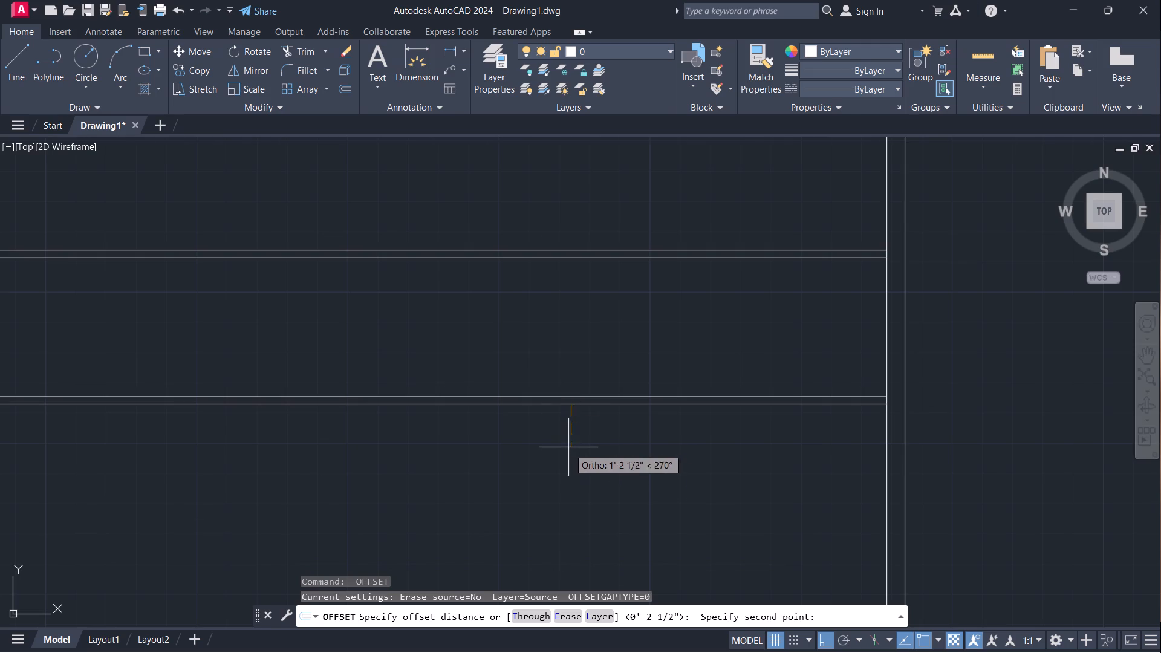
{"action": "scroll", "coordinate": [568, 444], "scroll_direction": "down", "scroll_amount": 2}
{"action": "type", "text": "12'"}
{"action": "key", "text": "Return"}
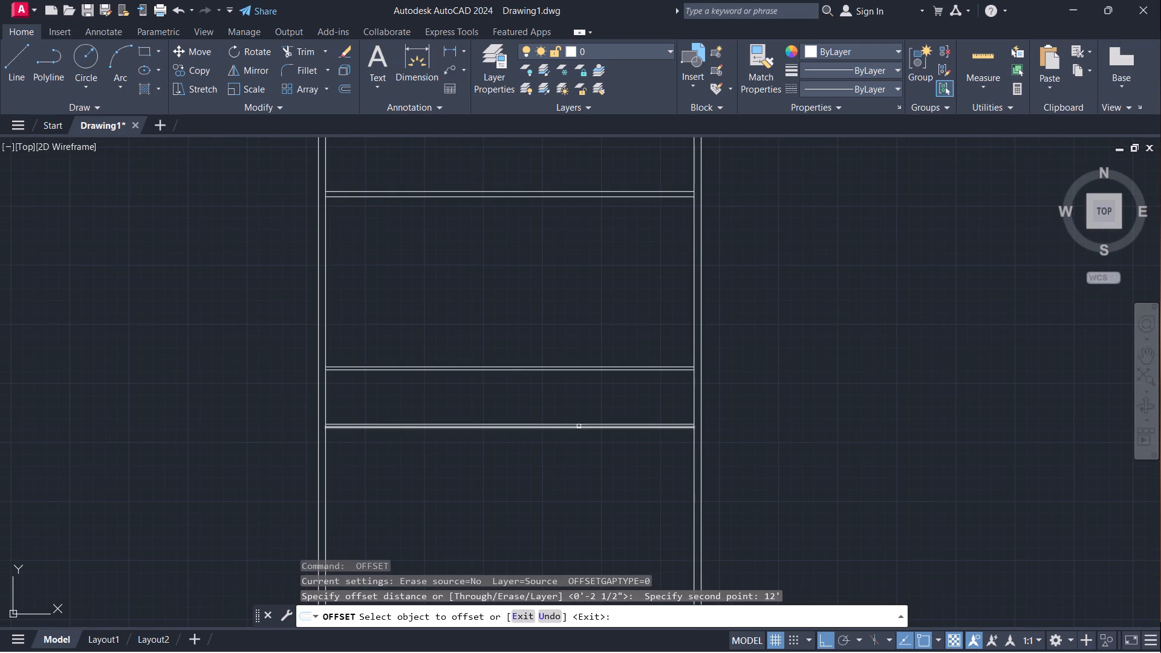
{"action": "left_click", "coordinate": [576, 428]}
{"action": "scroll", "coordinate": [569, 486], "scroll_direction": "down", "scroll_amount": 3}
{"action": "middle_click_drag", "start_coordinate": [571, 484], "coordinate": [548, 357]}
{"action": "scroll", "coordinate": [548, 374], "scroll_direction": "up", "scroll_amount": 3}
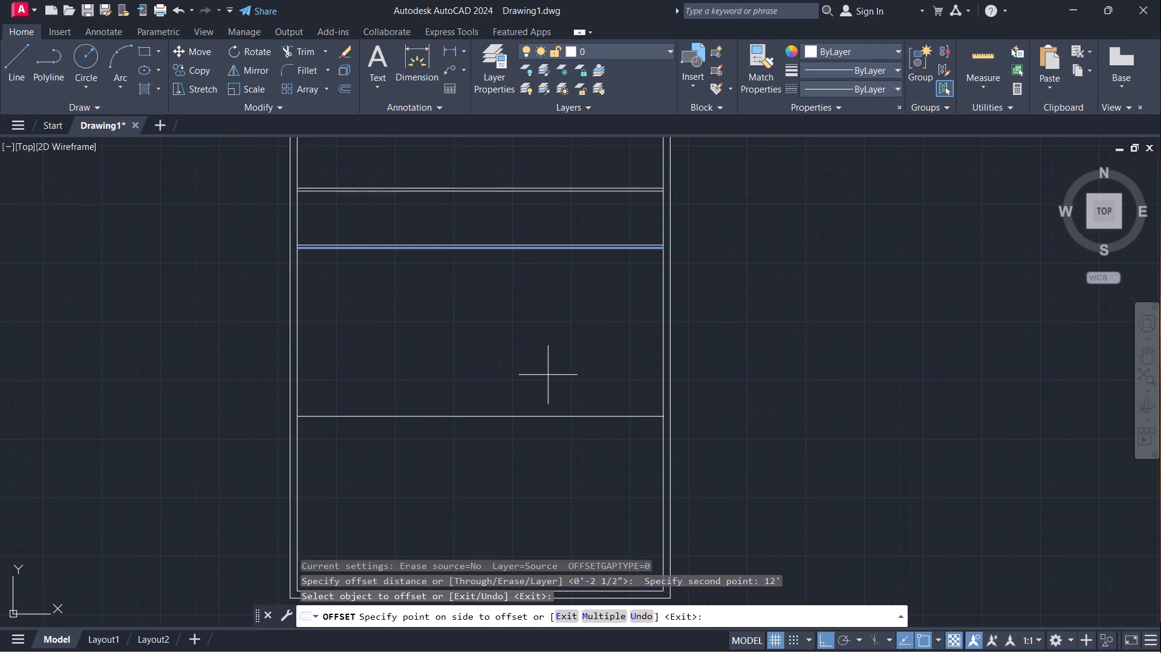
{"action": "left_click", "coordinate": [544, 379]}
Measure from the fourth partition line to the bottom wall's inner line with a linear dimension preview, without placing it.
{"action": "left_click", "coordinate": [447, 49]}
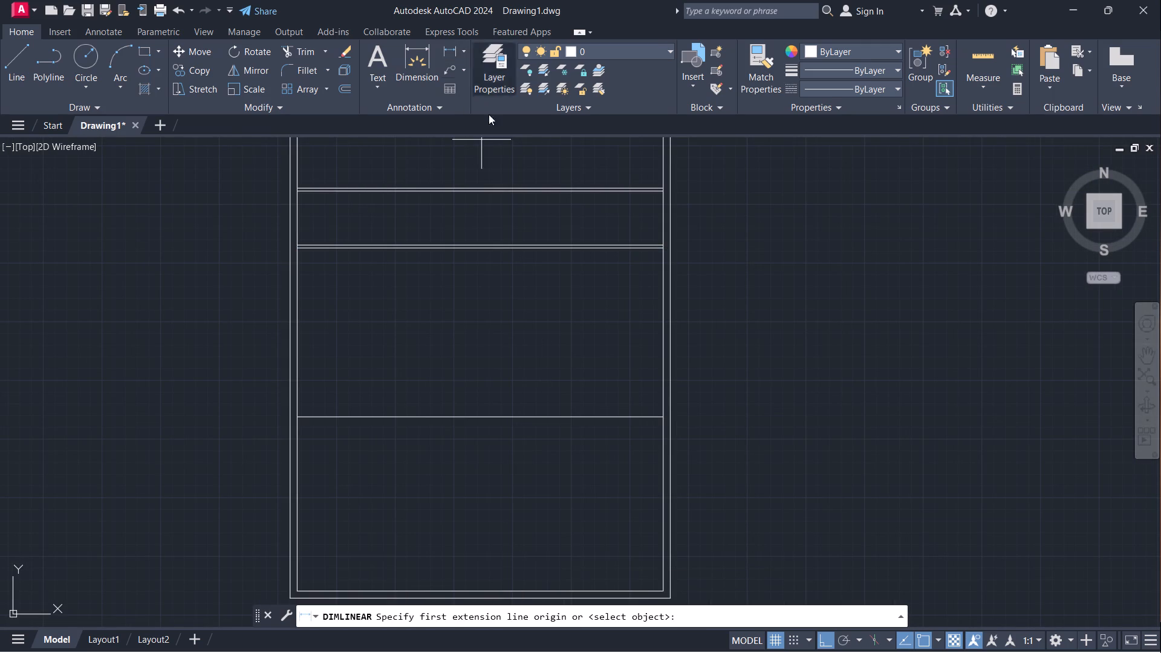
{"action": "left_click", "coordinate": [661, 415]}
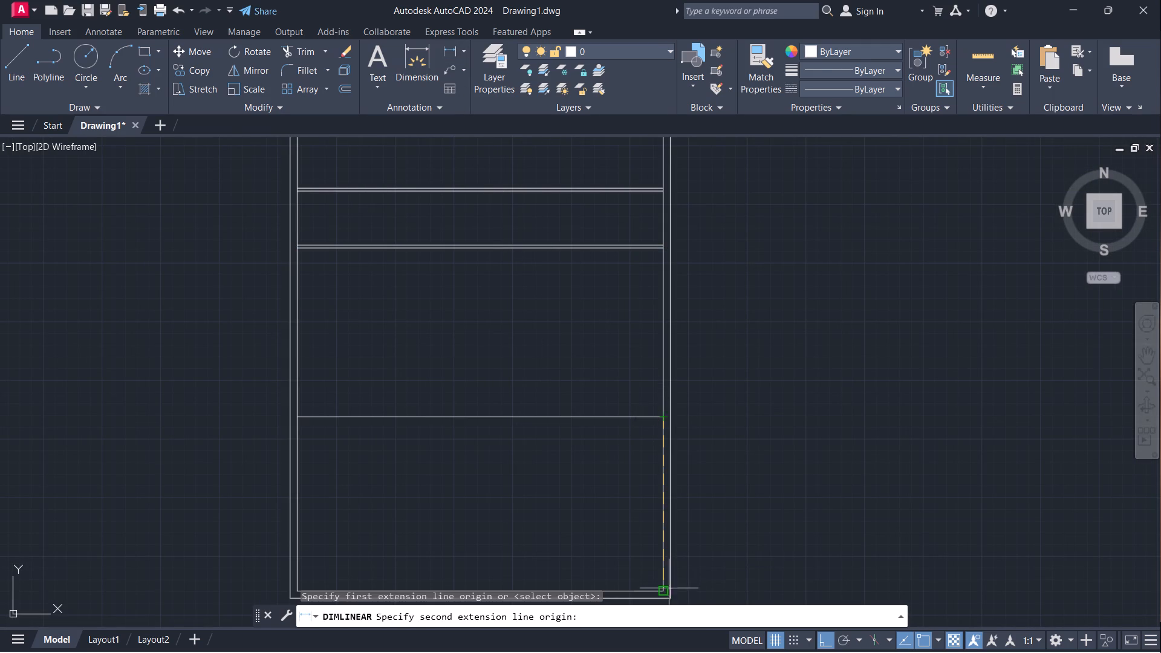
{"action": "left_click", "coordinate": [666, 590]}
{"action": "scroll", "coordinate": [647, 545], "scroll_direction": "up", "scroll_amount": 4}
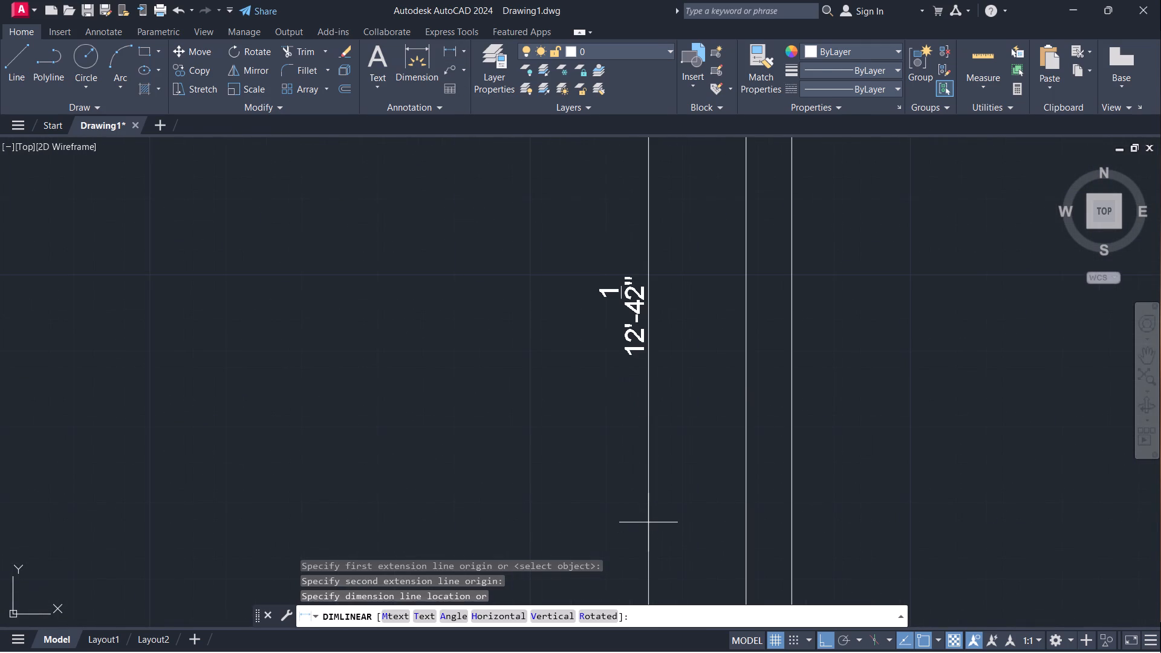
{"action": "key", "text": "Escape"}
{"action": "scroll", "coordinate": [648, 522], "scroll_direction": "down", "scroll_amount": 4}
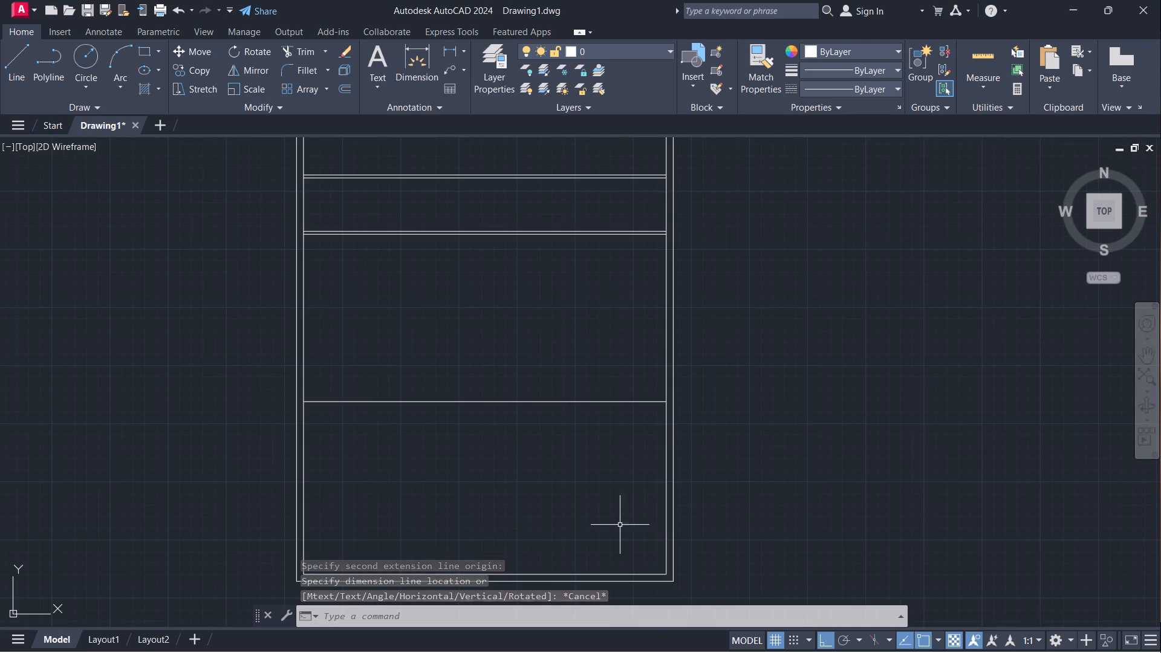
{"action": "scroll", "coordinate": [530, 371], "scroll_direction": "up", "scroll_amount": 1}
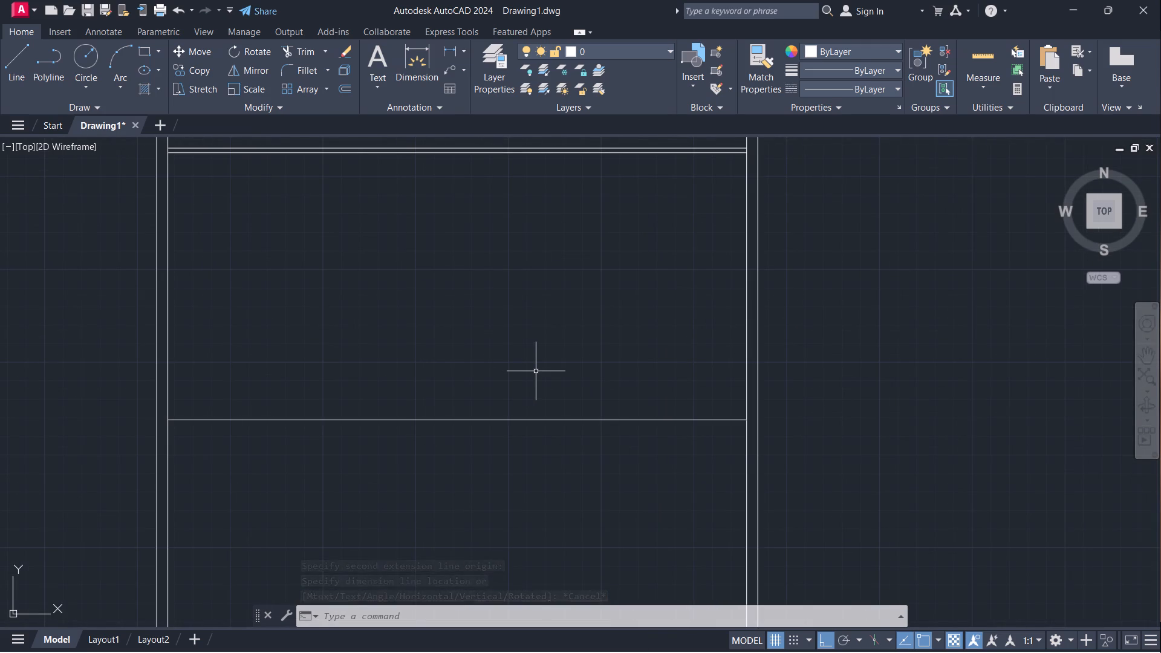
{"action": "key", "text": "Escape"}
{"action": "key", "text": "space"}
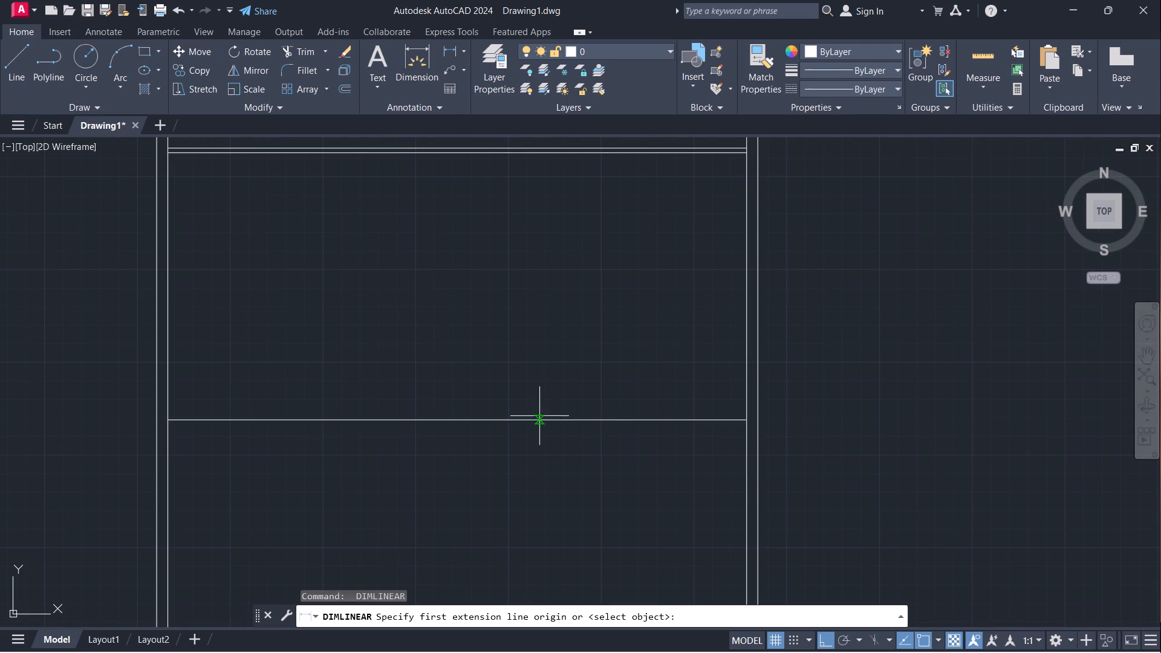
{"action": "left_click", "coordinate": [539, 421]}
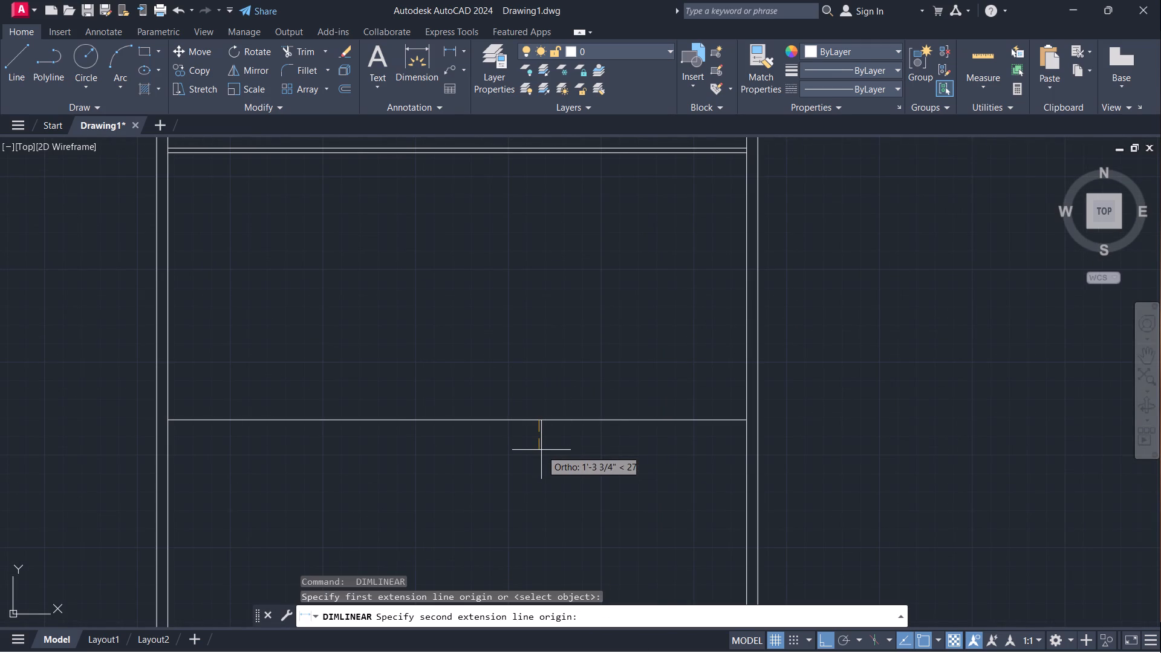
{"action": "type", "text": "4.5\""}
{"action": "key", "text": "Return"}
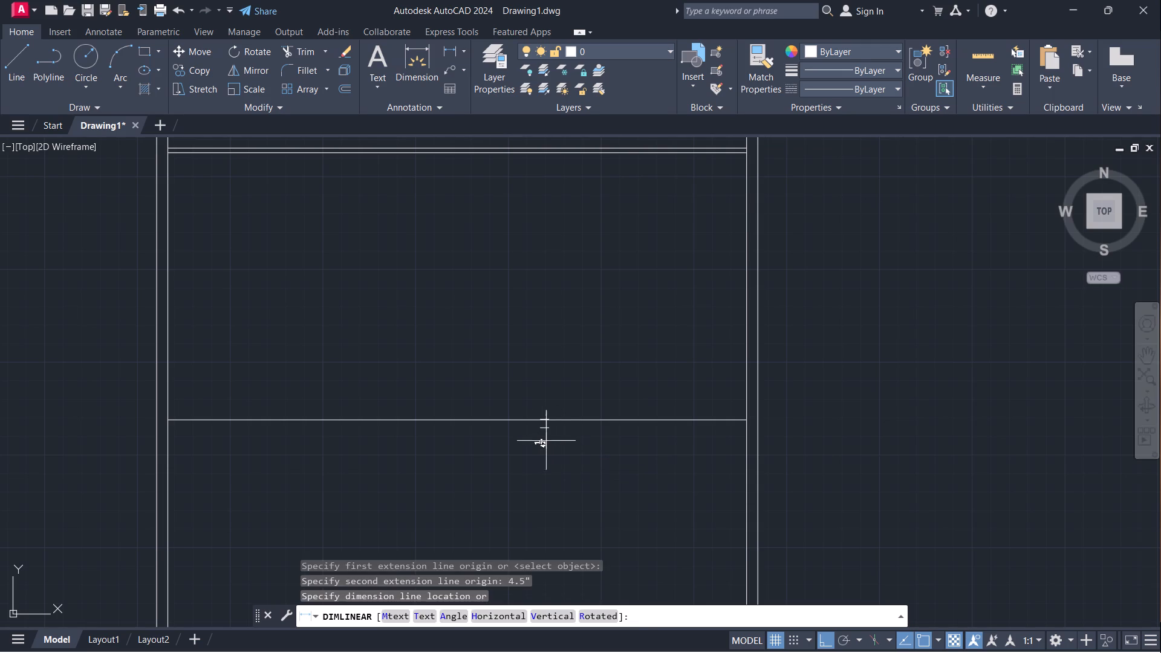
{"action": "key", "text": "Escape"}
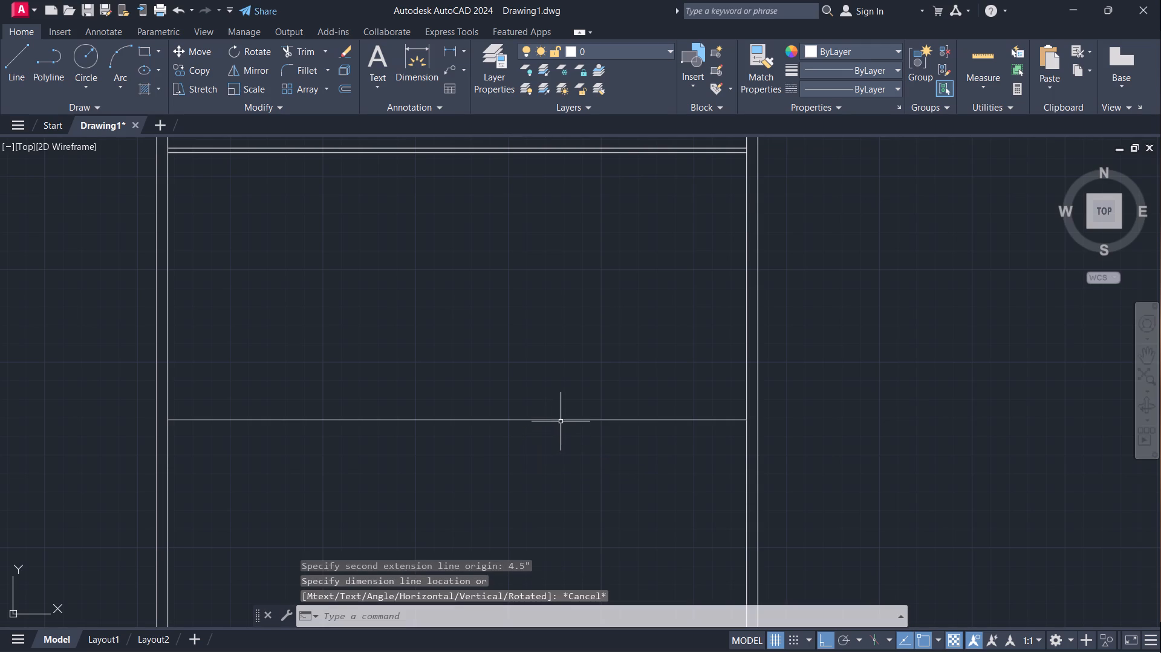
Offset the fourth partition line 4.5" downward to form the wall's thickness.
{"action": "left_click", "coordinate": [564, 420]}
{"action": "key", "text": "o"}
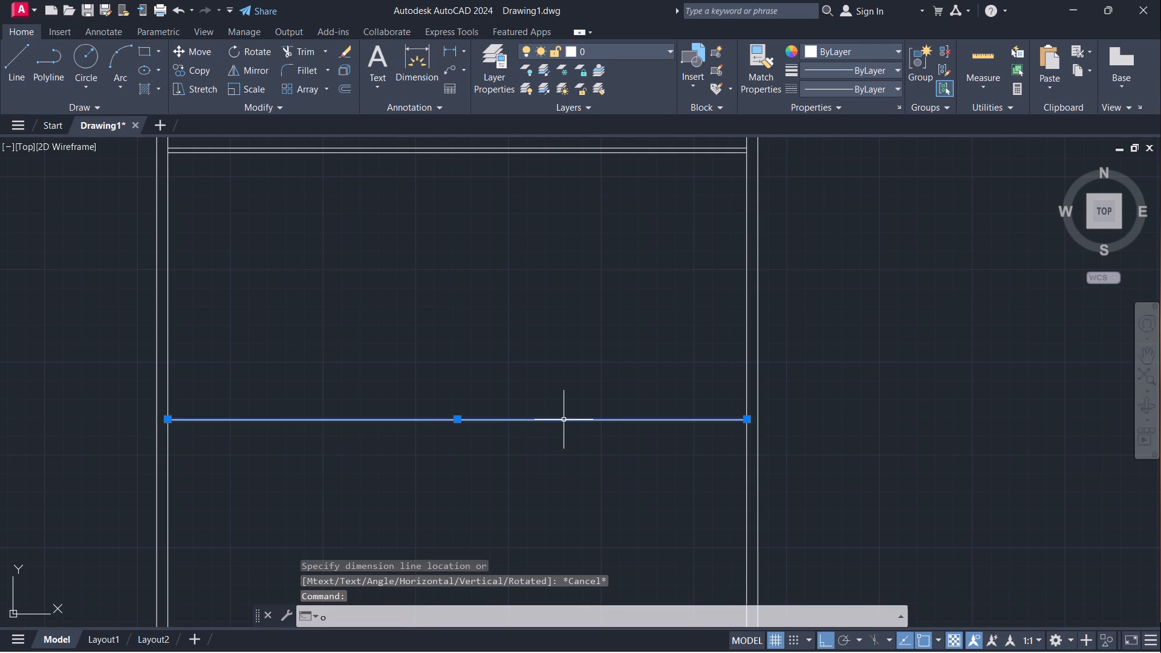
{"action": "key", "text": "Return"}
{"action": "left_click", "coordinate": [562, 420]}
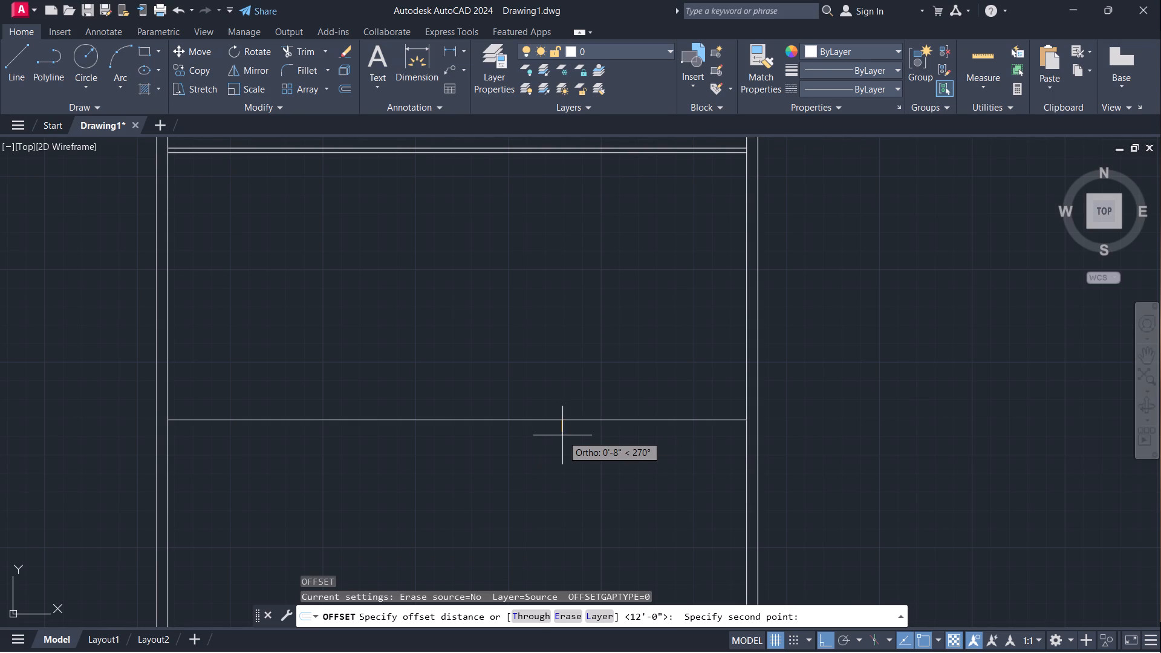
{"action": "type", "text": "4.5\""}
{"action": "key", "text": "Return"}
{"action": "left_click", "coordinate": [562, 435]}
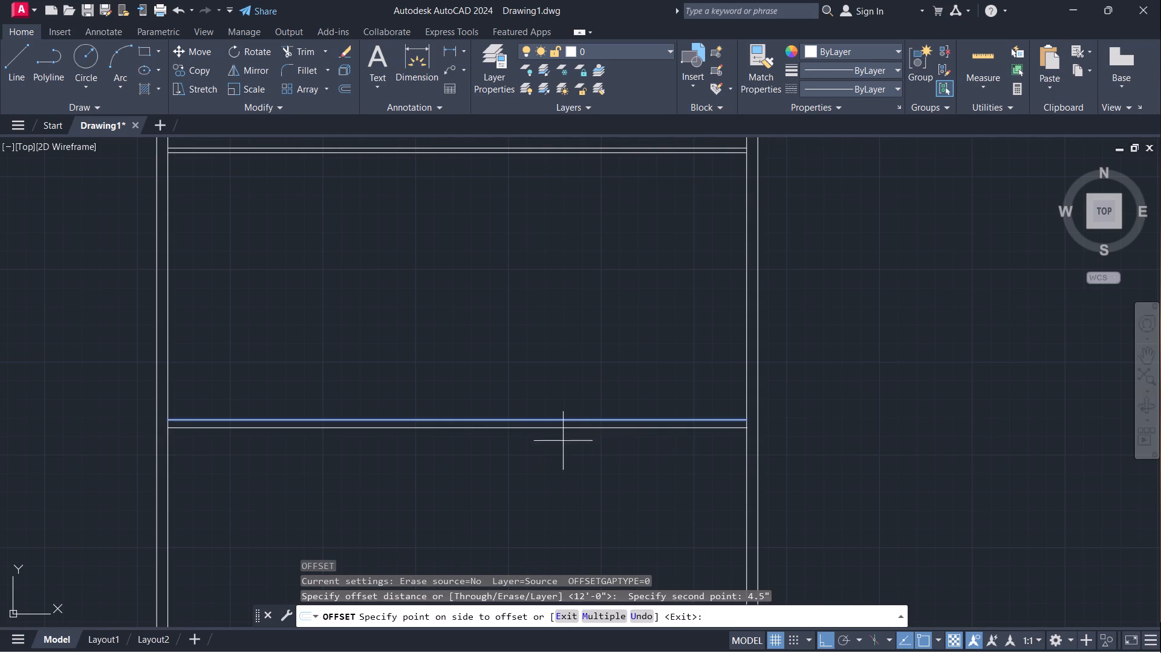
{"action": "left_click", "coordinate": [546, 467]}
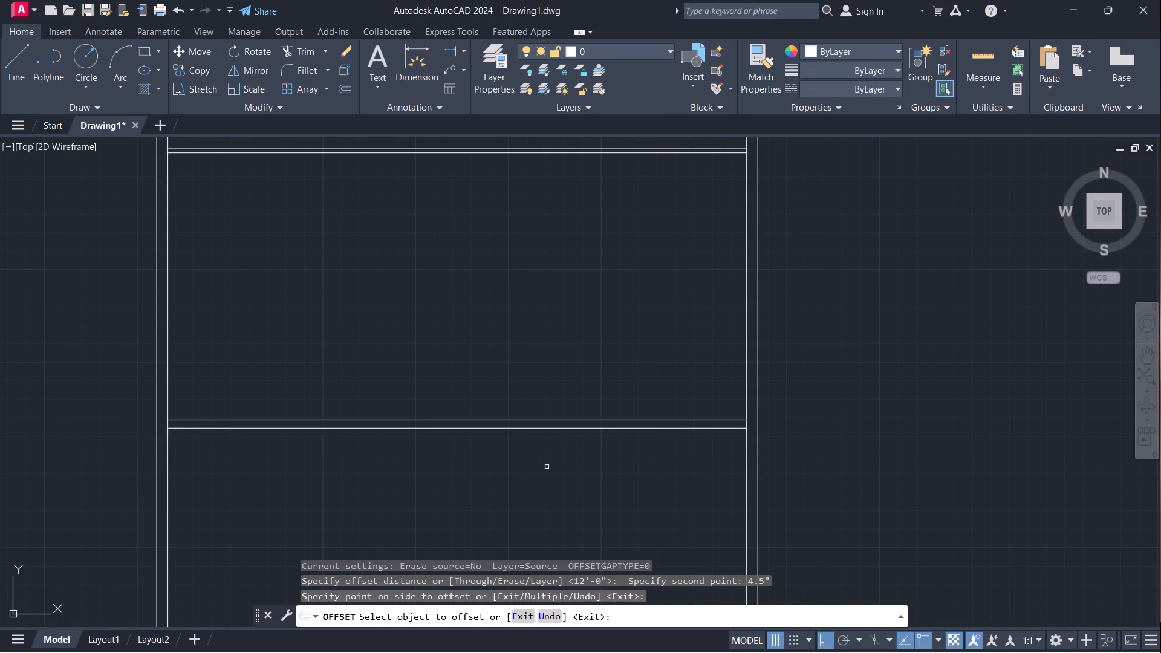
{"action": "scroll", "coordinate": [559, 463], "scroll_direction": "up", "scroll_amount": 2}
{"action": "middle_click_drag", "start_coordinate": [562, 470], "coordinate": [528, 321]}
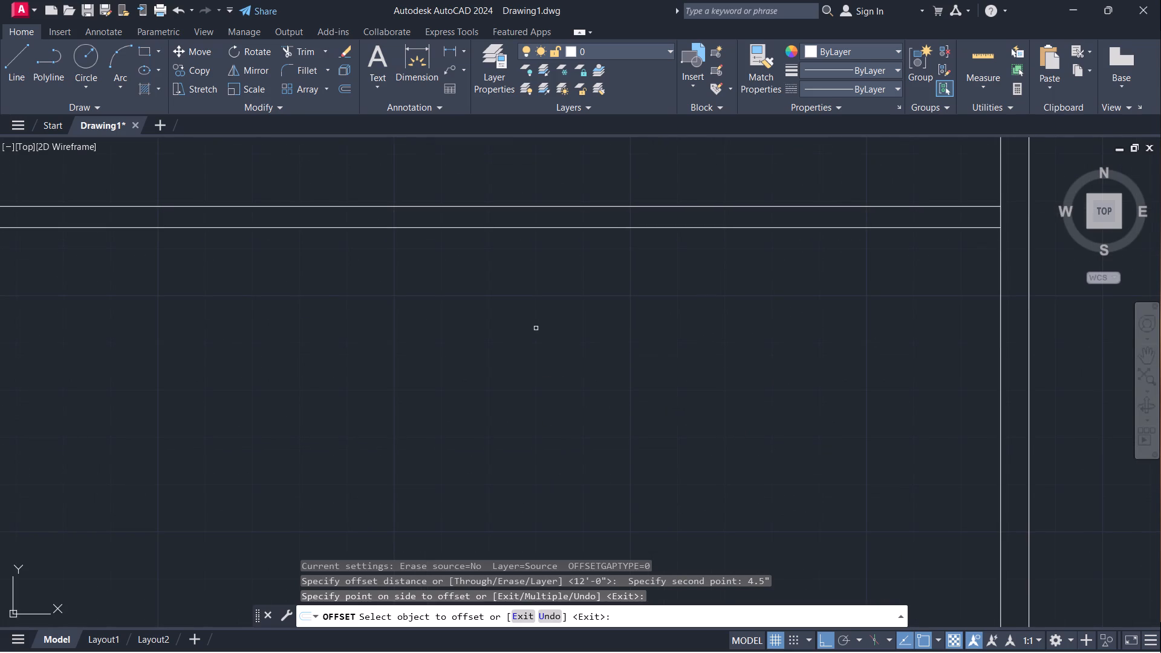
{"action": "key", "text": "space"}
Offset the bottom wall's inner line 7' upward to start a fifth partition.
{"action": "key", "text": "space"}
{"action": "scroll", "coordinate": [568, 291], "scroll_direction": "down", "scroll_amount": 3}
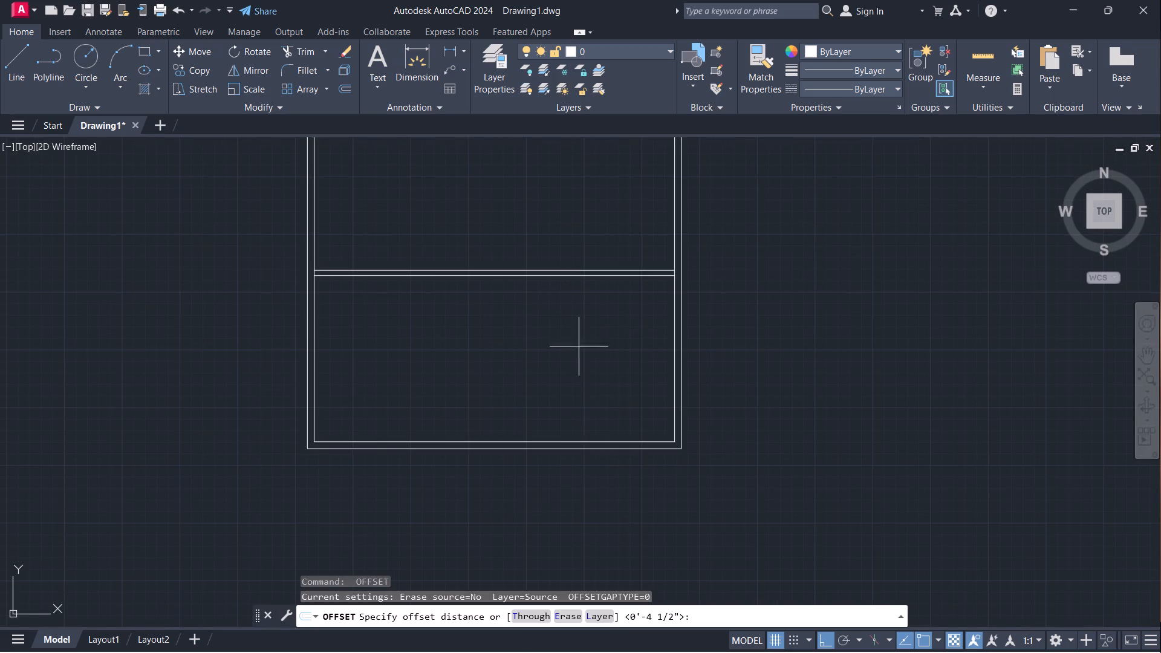
{"action": "scroll", "coordinate": [595, 432], "scroll_direction": "up", "scroll_amount": 1}
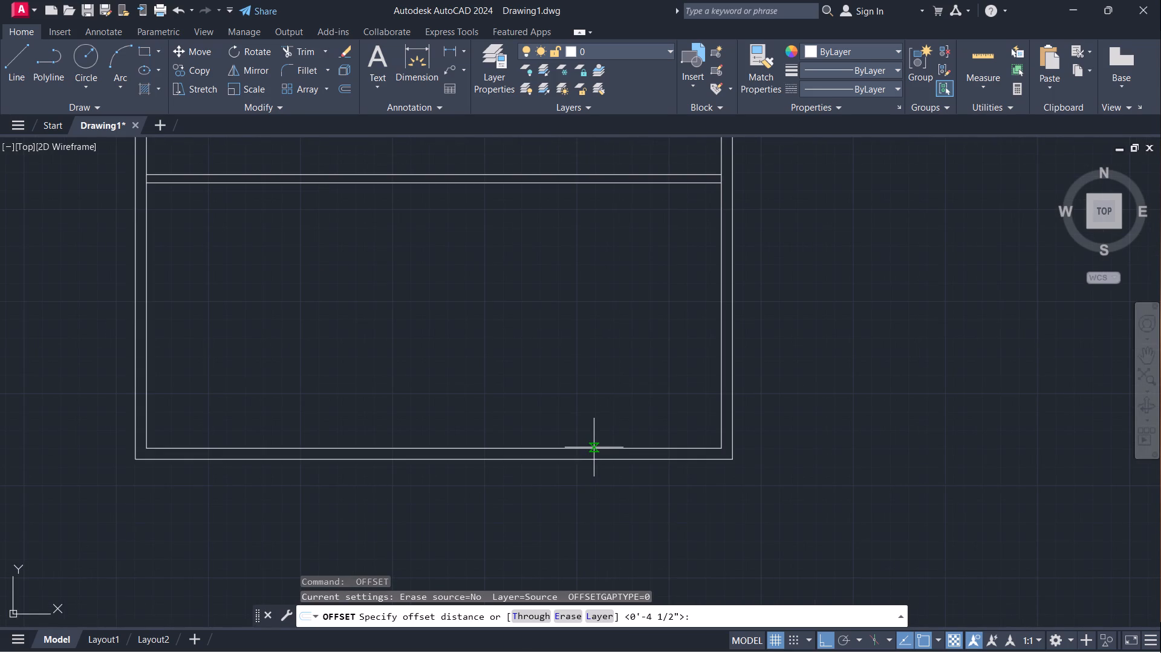
{"action": "left_click", "coordinate": [595, 448]}
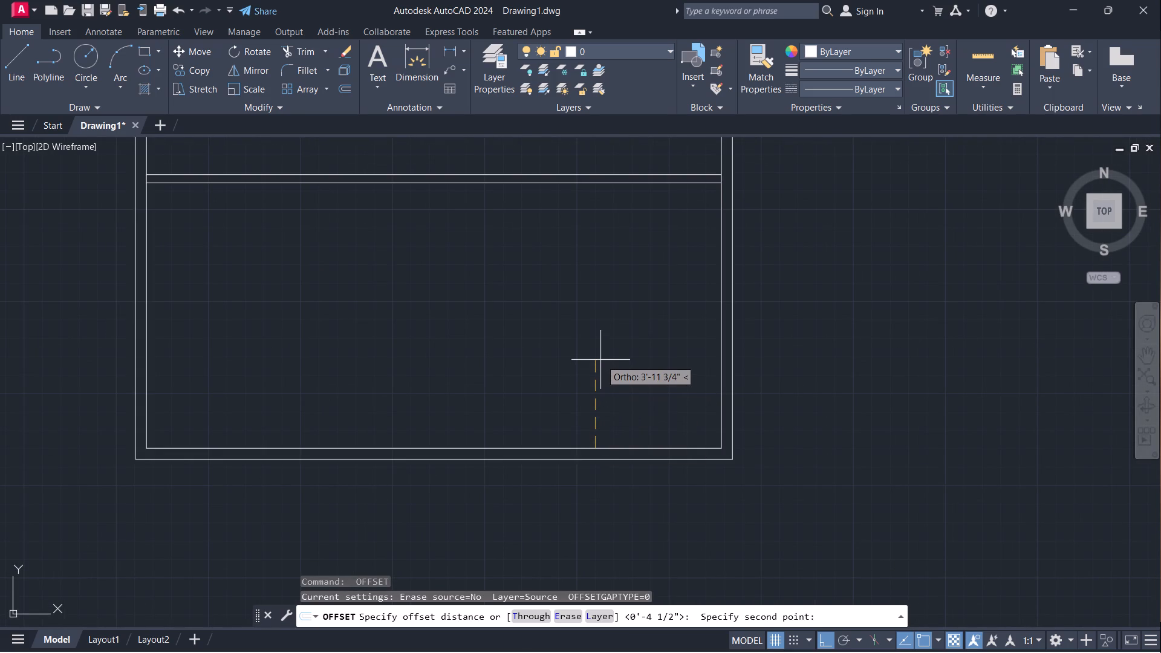
{"action": "type", "text": "7'"}
{"action": "key", "text": "Return"}
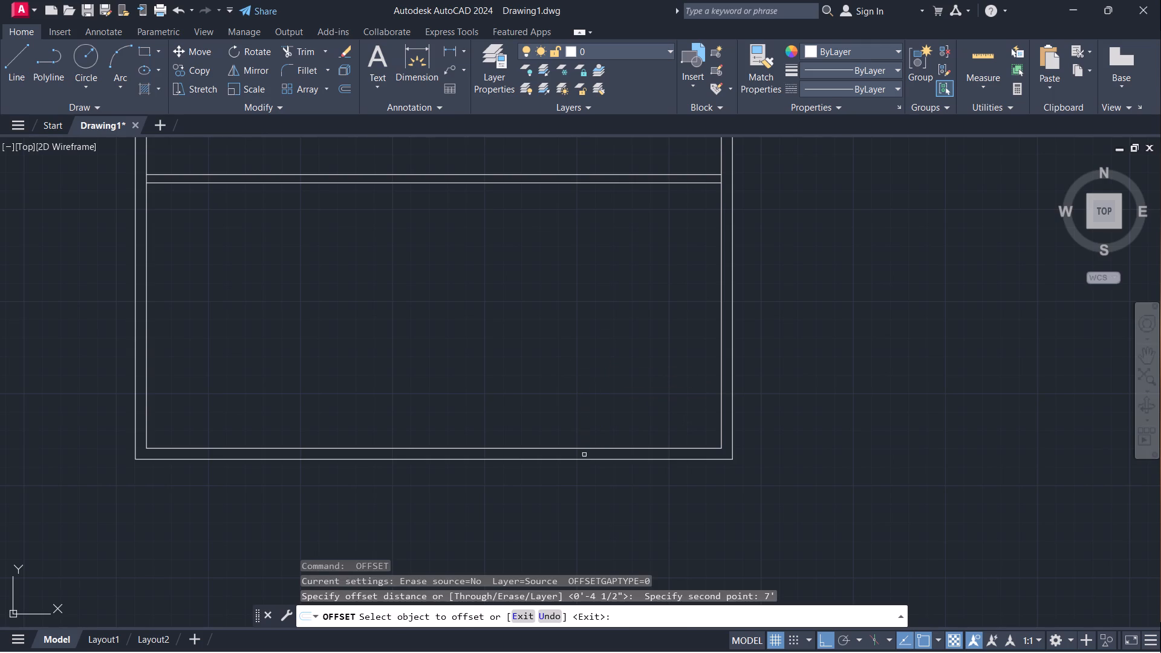
{"action": "left_click", "coordinate": [584, 446]}
{"action": "left_click", "coordinate": [590, 318]}
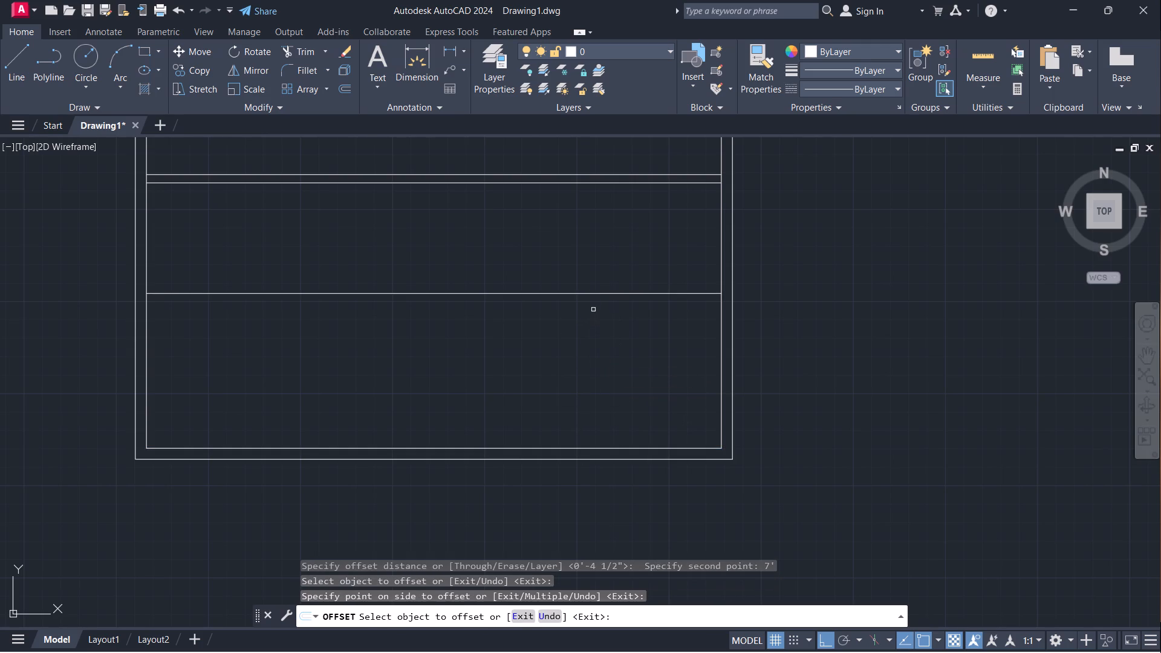
Offset the fifth partition line 4.5" upward to form the wall's thickness.
{"action": "scroll", "coordinate": [599, 282], "scroll_direction": "up", "scroll_amount": 1}
{"action": "scroll", "coordinate": [602, 294], "scroll_direction": "down", "scroll_amount": 1}
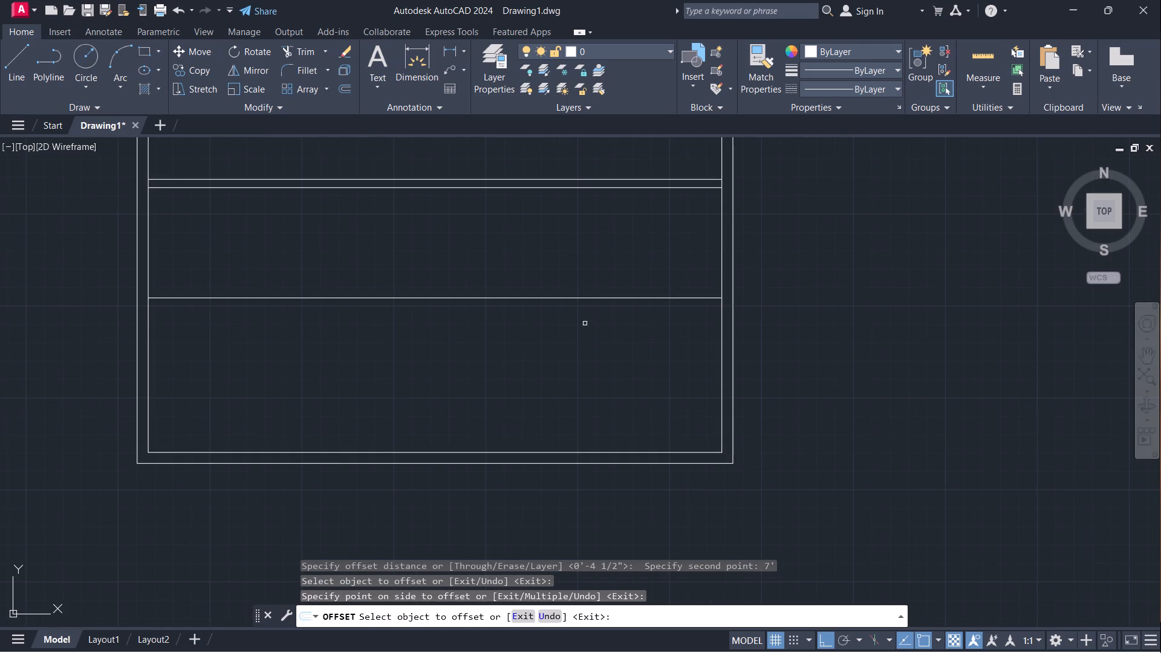
{"action": "middle_click_drag", "start_coordinate": [585, 323], "coordinate": [585, 406]}
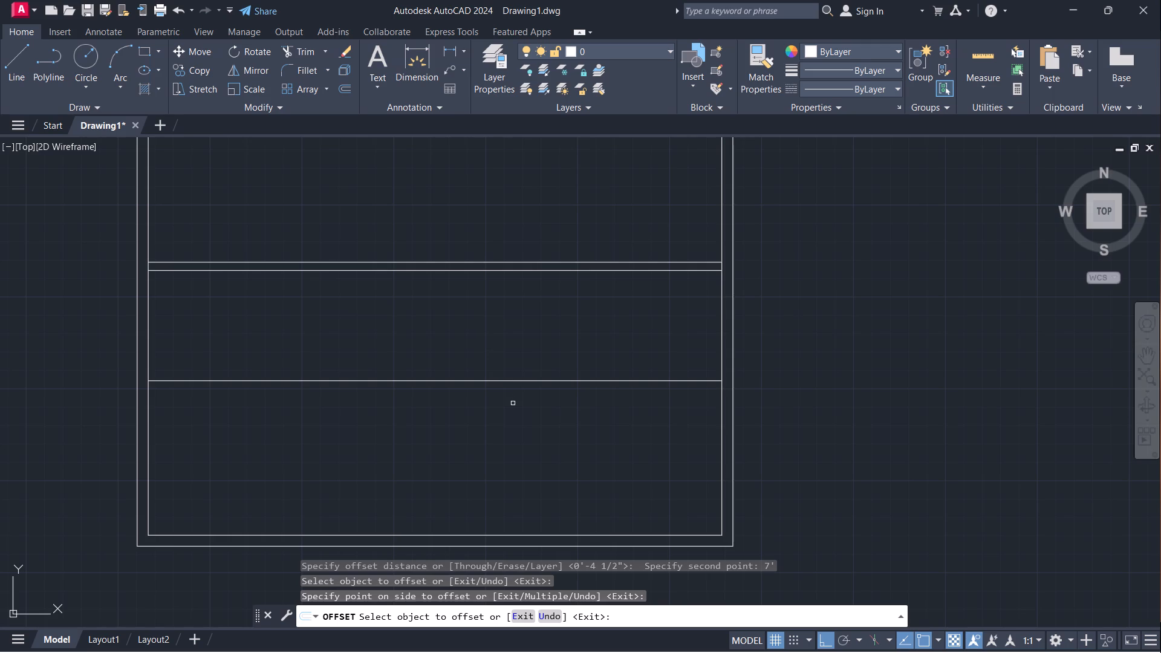
{"action": "key", "text": "space"}
{"action": "key", "text": "space"}
{"action": "left_click", "coordinate": [511, 380]}
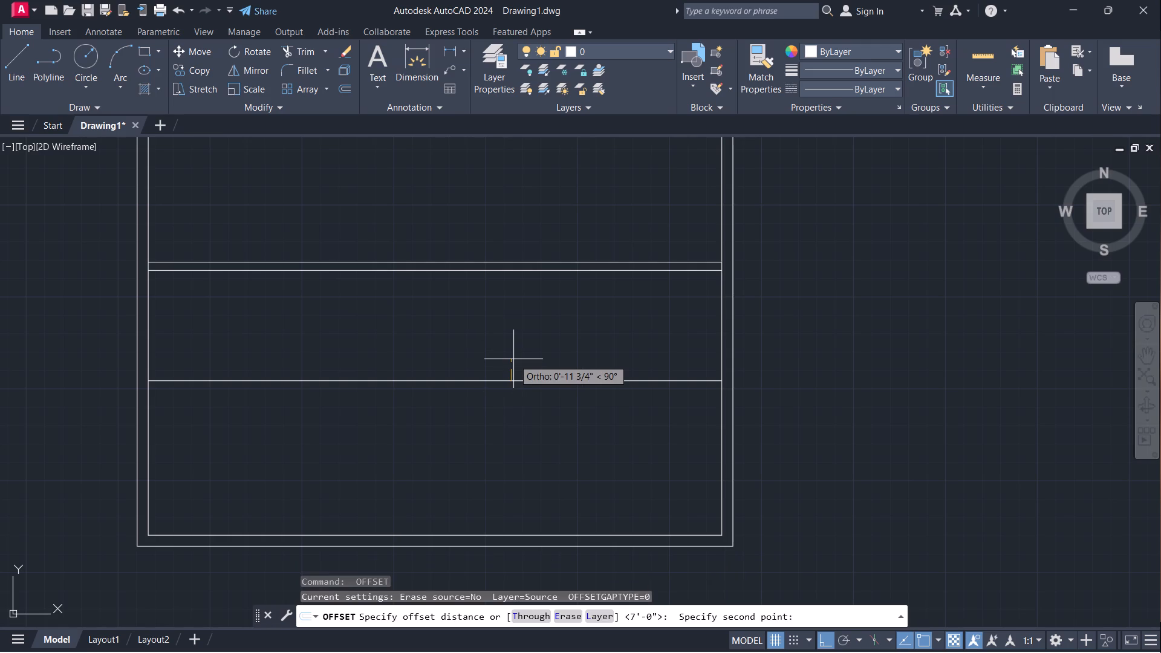
{"action": "type", "text": "4.5\""}
{"action": "key", "text": "Return"}
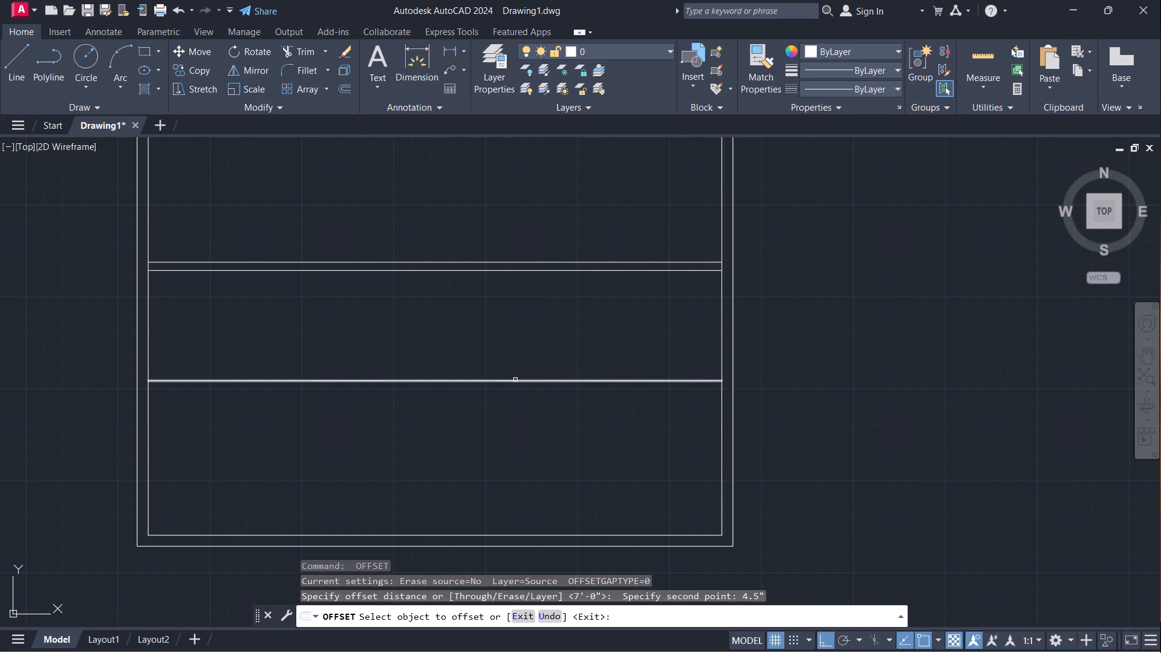
{"action": "left_click", "coordinate": [516, 380]}
{"action": "left_click", "coordinate": [524, 363]}
{"action": "key", "text": "Escape"}
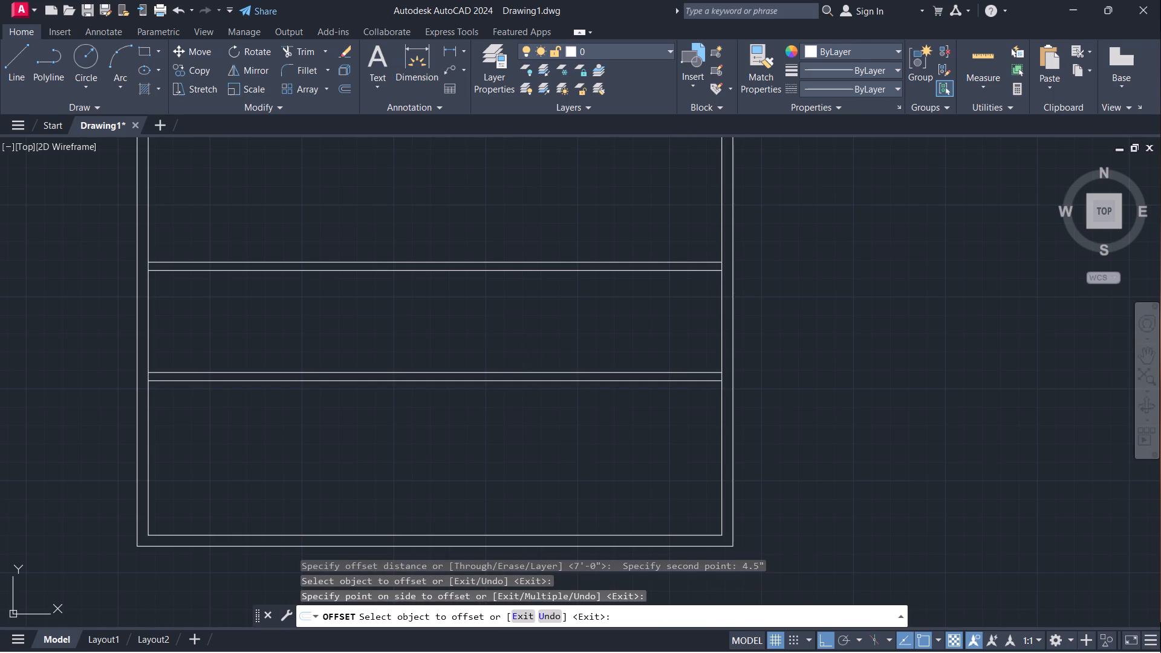
Measure the clear gap between the fourth and fifth partitions with a linear dimension preview, without placing it.
{"action": "left_click", "coordinate": [450, 52]}
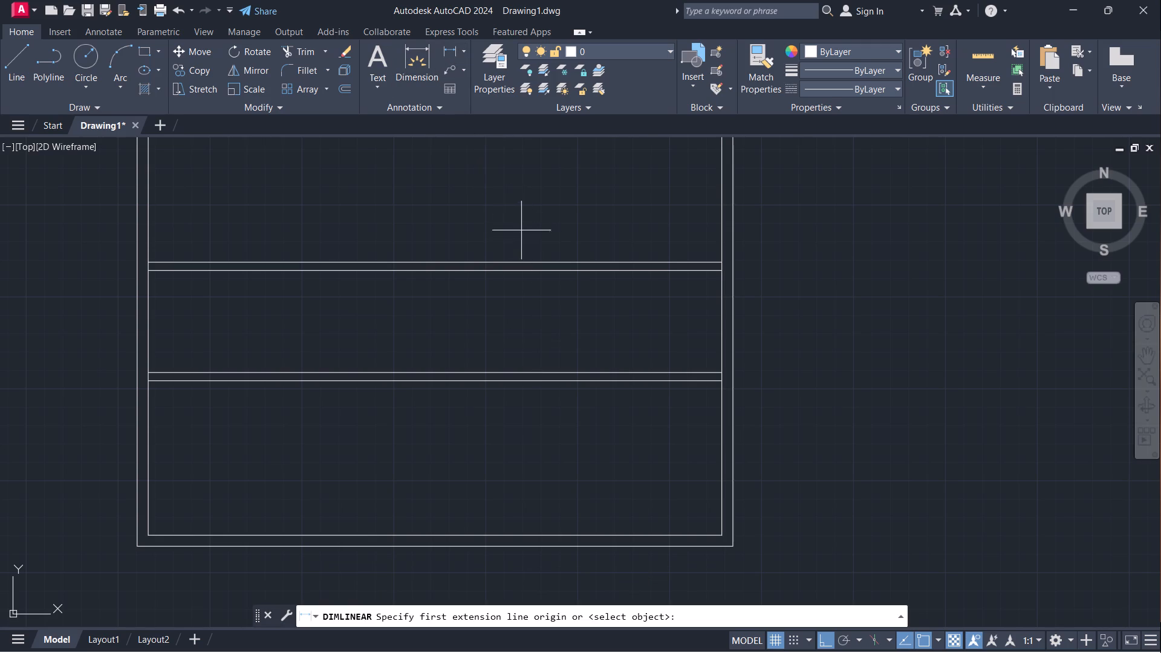
{"action": "left_click", "coordinate": [527, 271]}
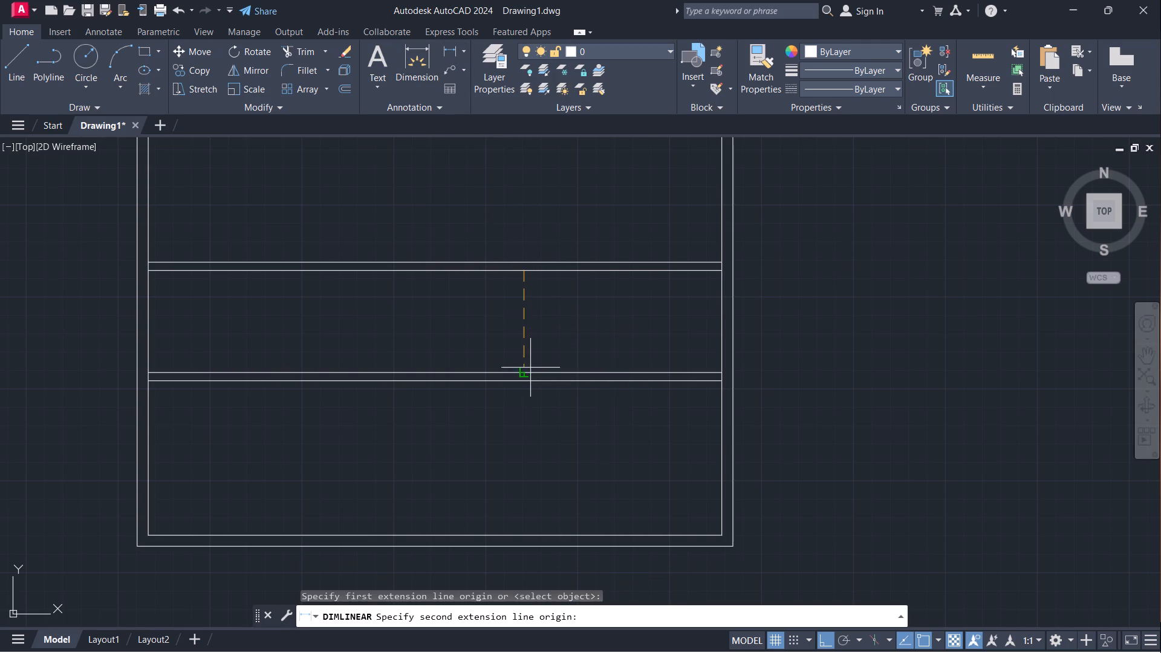
{"action": "left_click", "coordinate": [530, 368]}
{"action": "scroll", "coordinate": [556, 317], "scroll_direction": "up", "scroll_amount": 3}
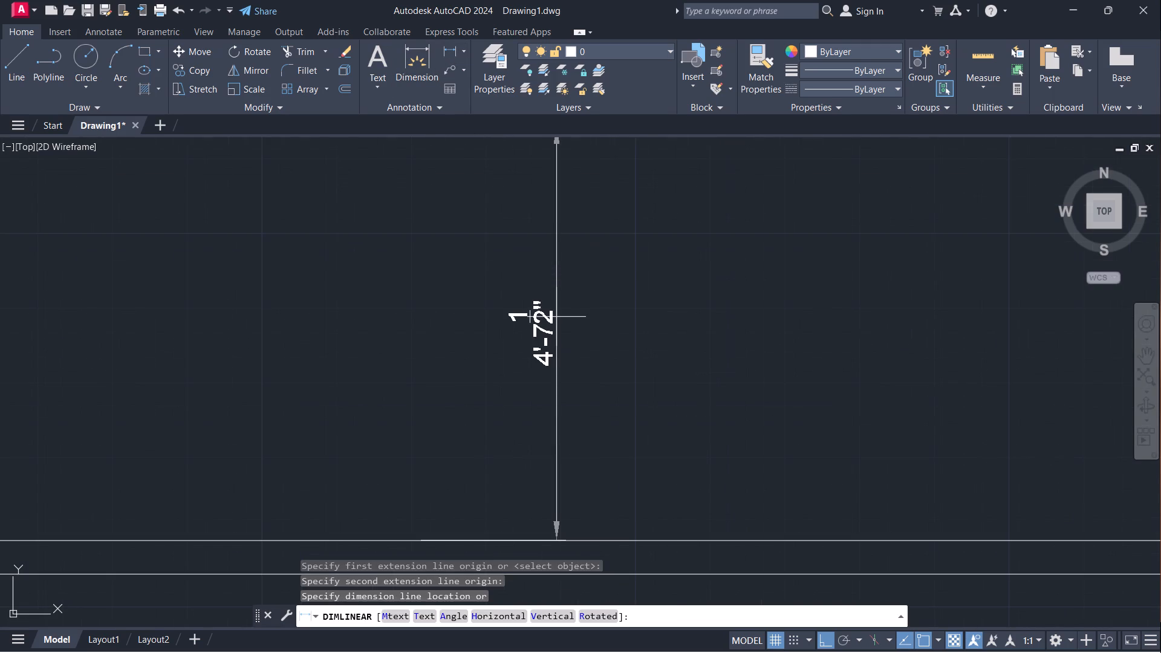
{"action": "scroll", "coordinate": [556, 317], "scroll_direction": "down", "scroll_amount": 1}
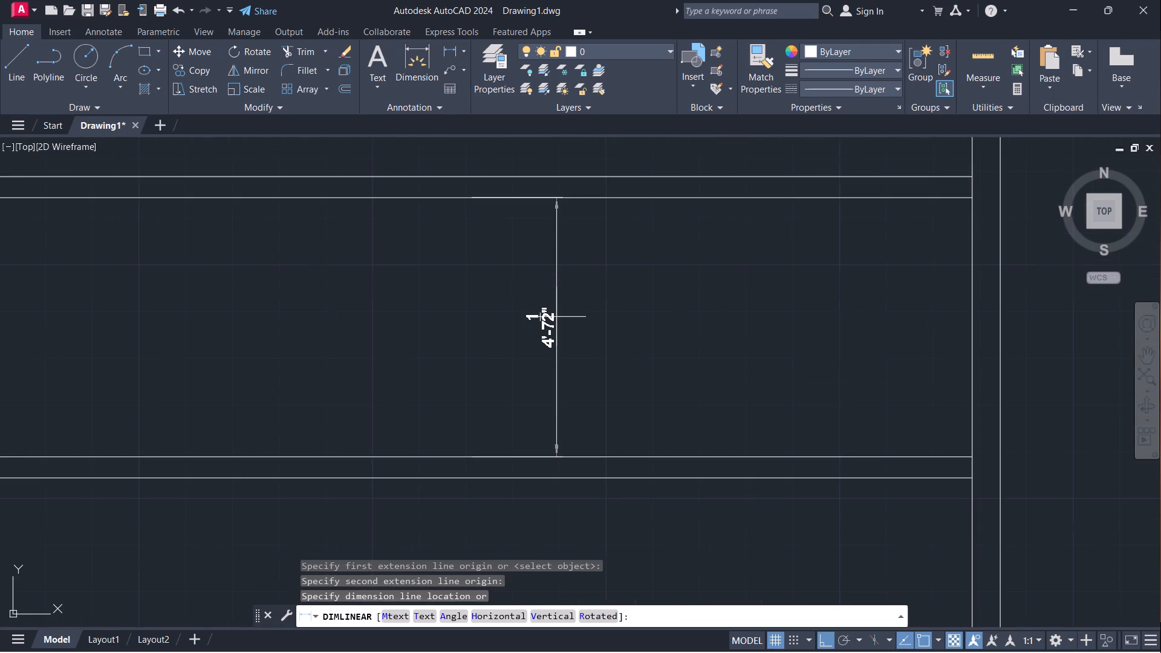
{"action": "scroll", "coordinate": [556, 317], "scroll_direction": "down", "scroll_amount": 2}
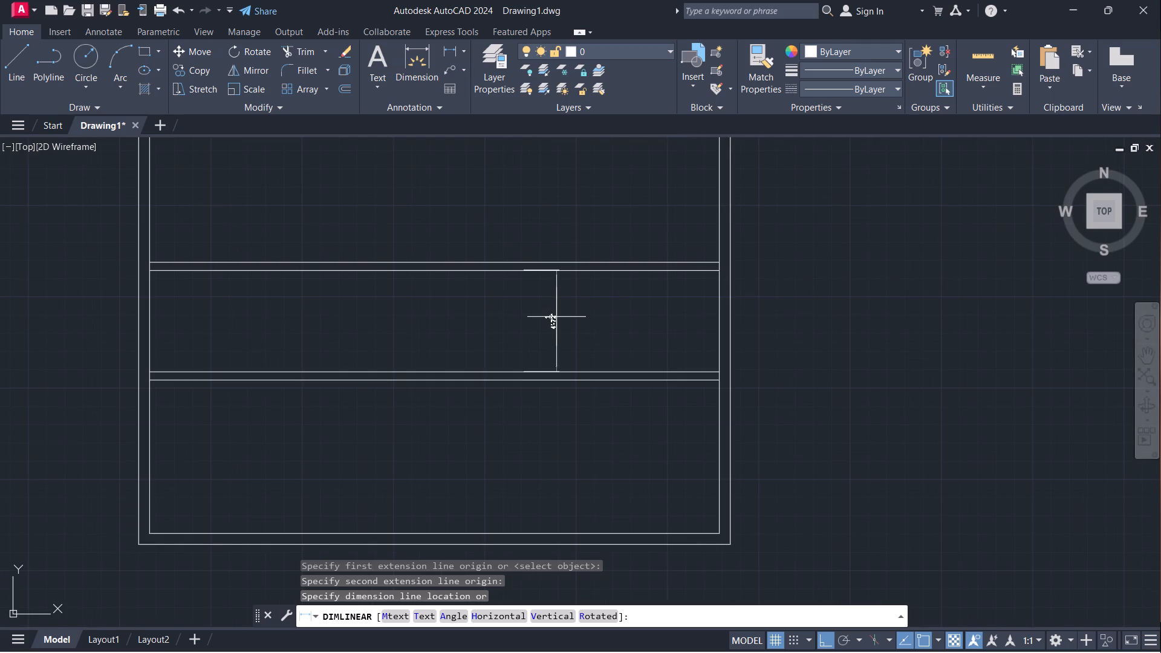
{"action": "key", "text": "Escape"}
Measure the clear gap between the third and fourth partitions with a linear dimension preview, without placing it.
{"action": "scroll", "coordinate": [565, 334], "scroll_direction": "down", "scroll_amount": 2}
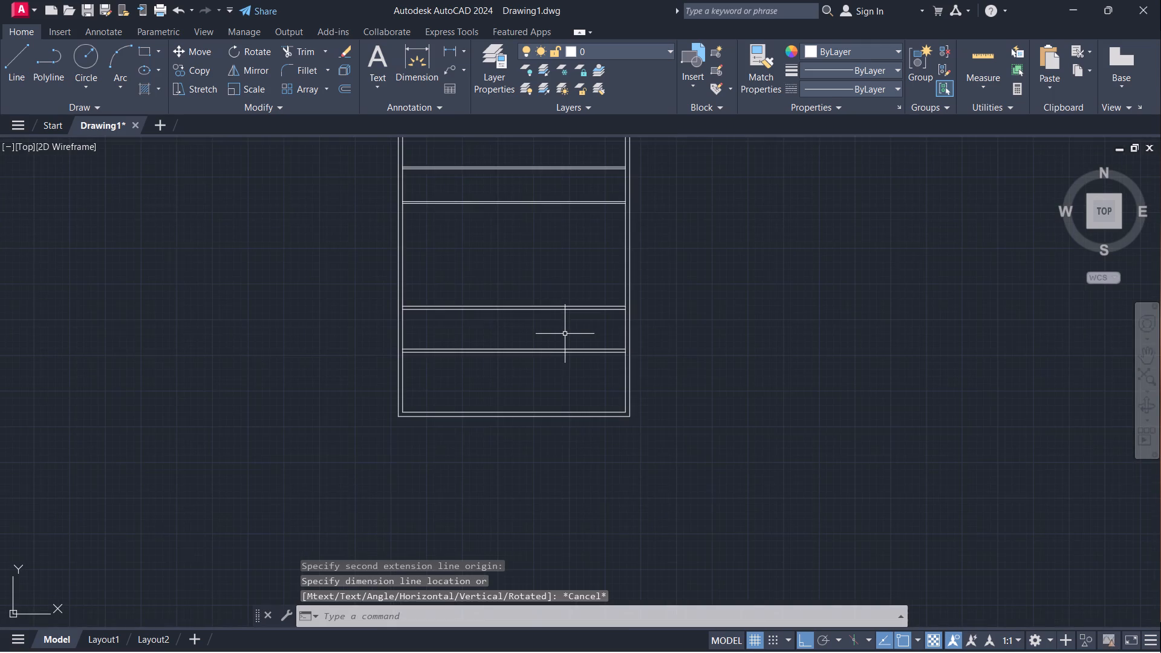
{"action": "middle_click_drag", "start_coordinate": [568, 332], "coordinate": [547, 409]}
{"action": "scroll", "coordinate": [568, 332], "scroll_direction": "down", "scroll_amount": 1}
{"action": "middle_click", "coordinate": [547, 409]}
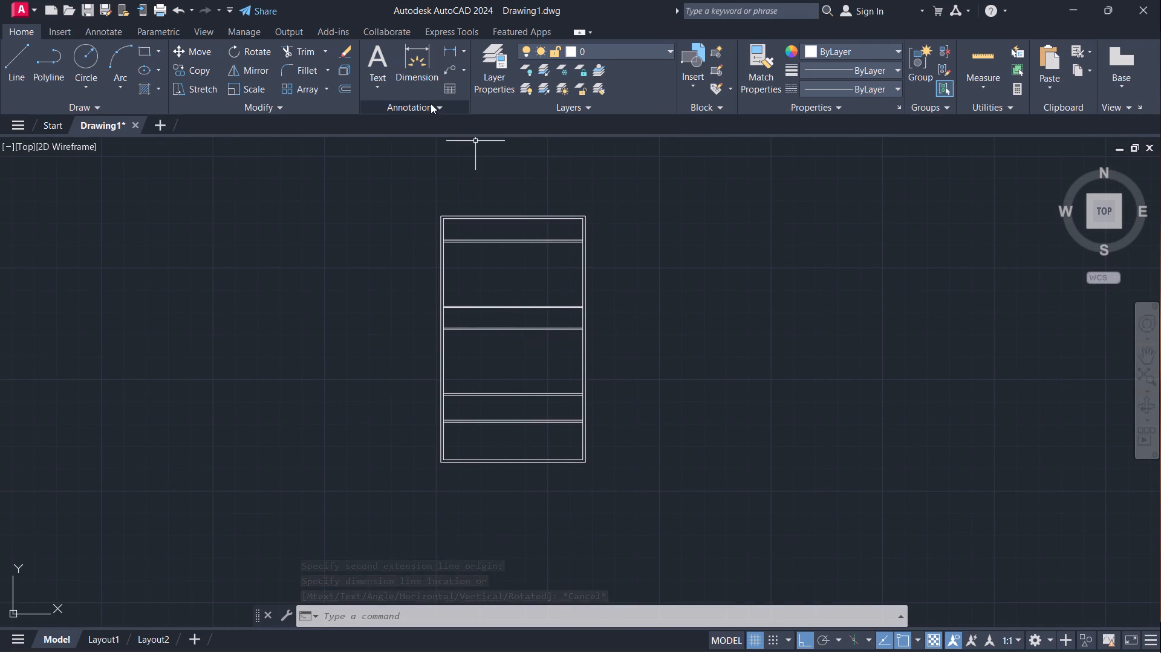
{"action": "left_click", "coordinate": [452, 54]}
{"action": "scroll", "coordinate": [525, 326], "scroll_direction": "up", "scroll_amount": 1}
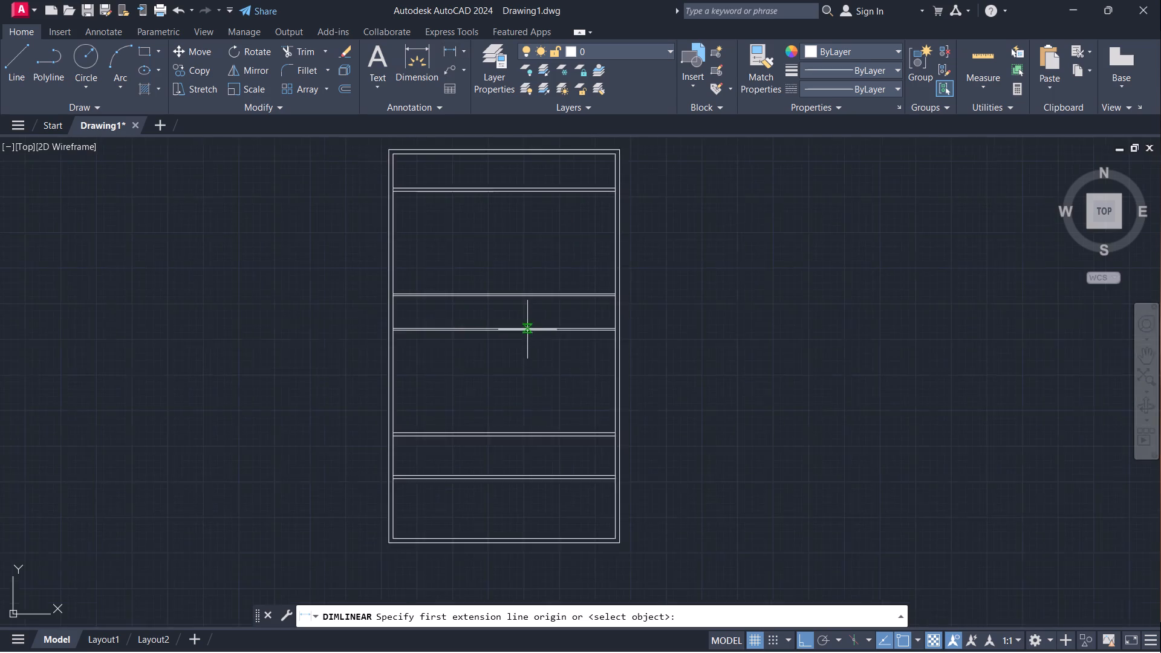
{"action": "scroll", "coordinate": [528, 331], "scroll_direction": "up", "scroll_amount": 1}
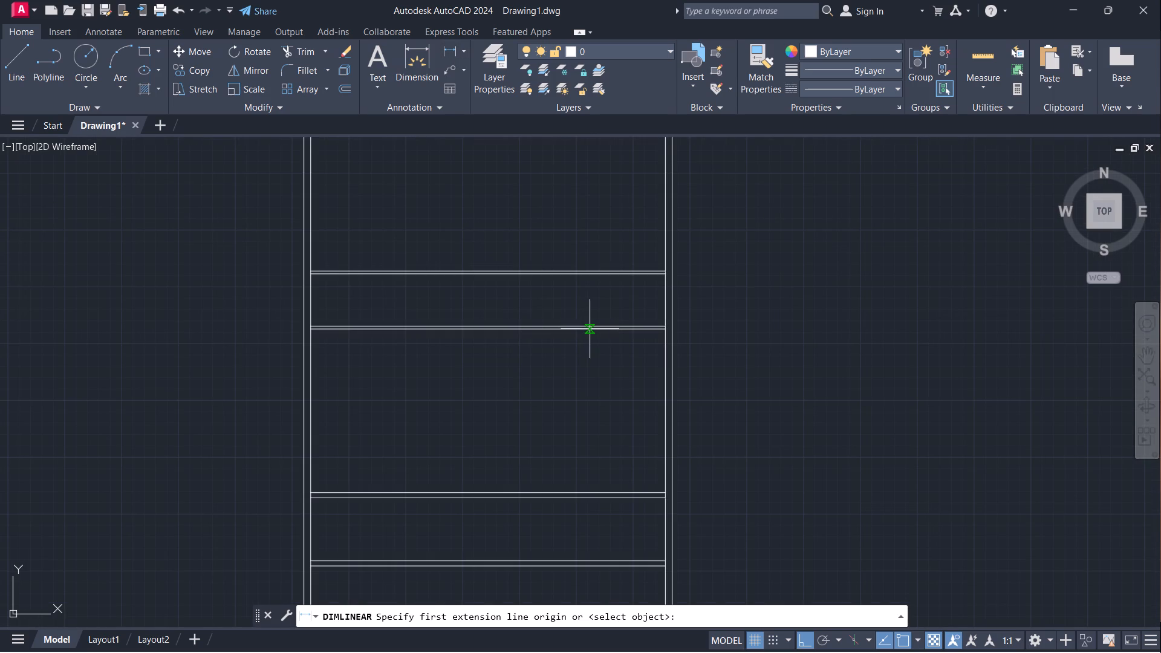
{"action": "left_click", "coordinate": [590, 330]}
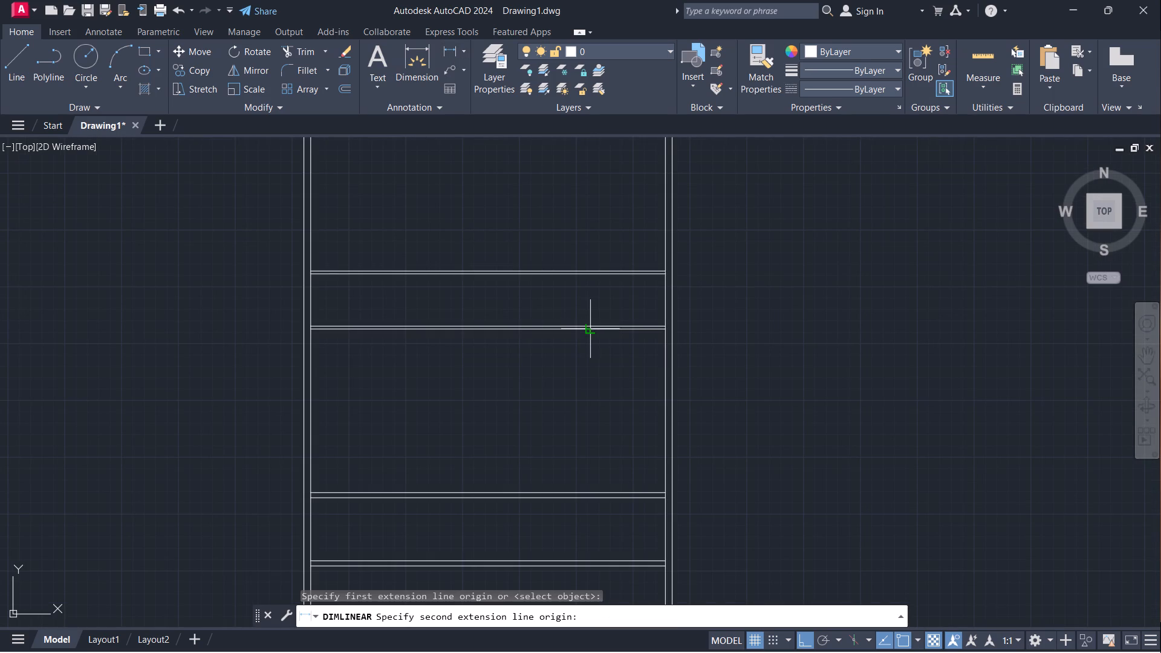
{"action": "left_click", "coordinate": [595, 490]}
{"action": "scroll", "coordinate": [594, 442], "scroll_direction": "up", "scroll_amount": 4}
{"action": "key", "text": "Escape"}
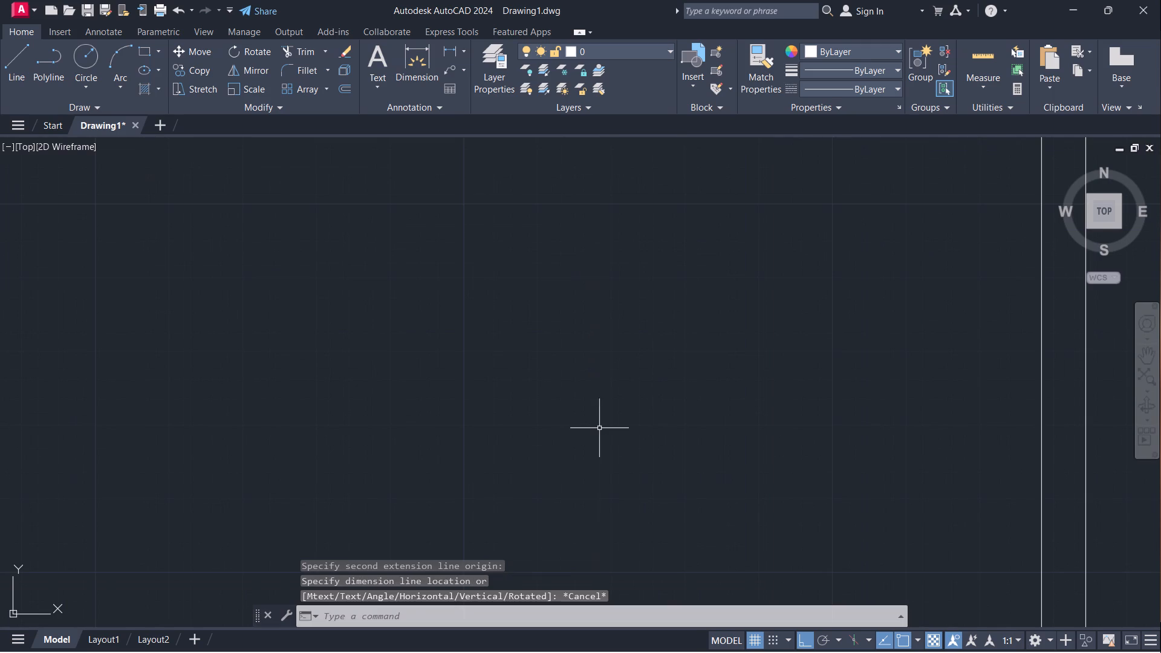
Move the upper four partitions, both lines of each, 1' straight up together, leaving the fifth partition in place.
{"action": "scroll", "coordinate": [603, 425], "scroll_direction": "down", "scroll_amount": 5}
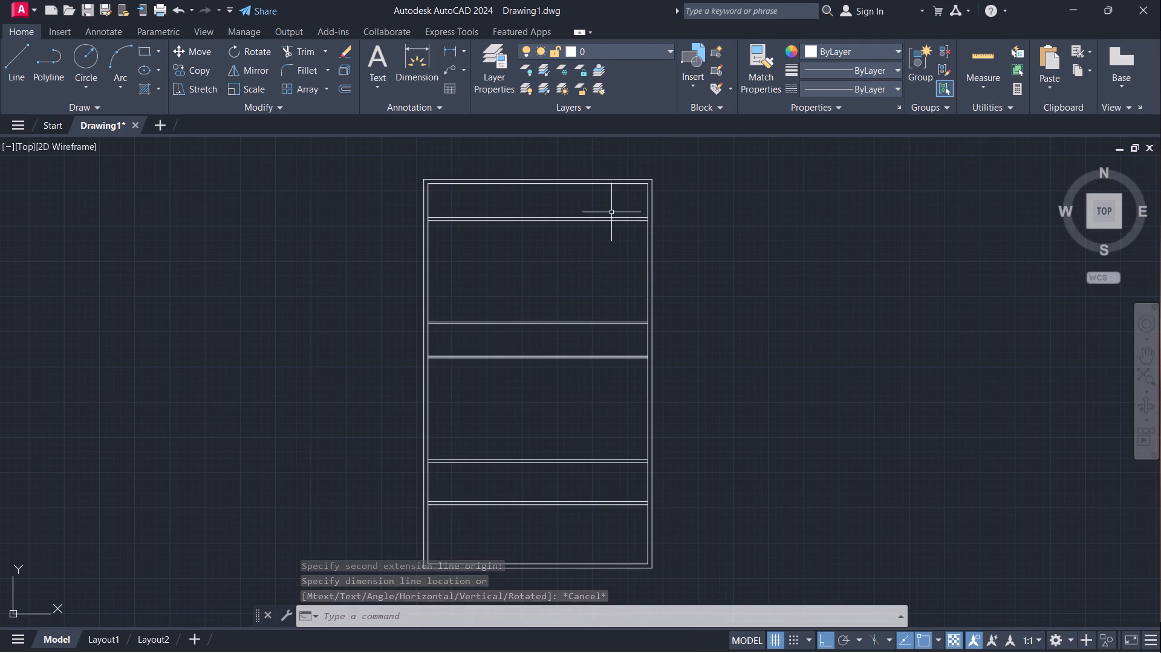
{"action": "left_click_drag", "start_coordinate": [612, 212], "coordinate": [533, 469]}
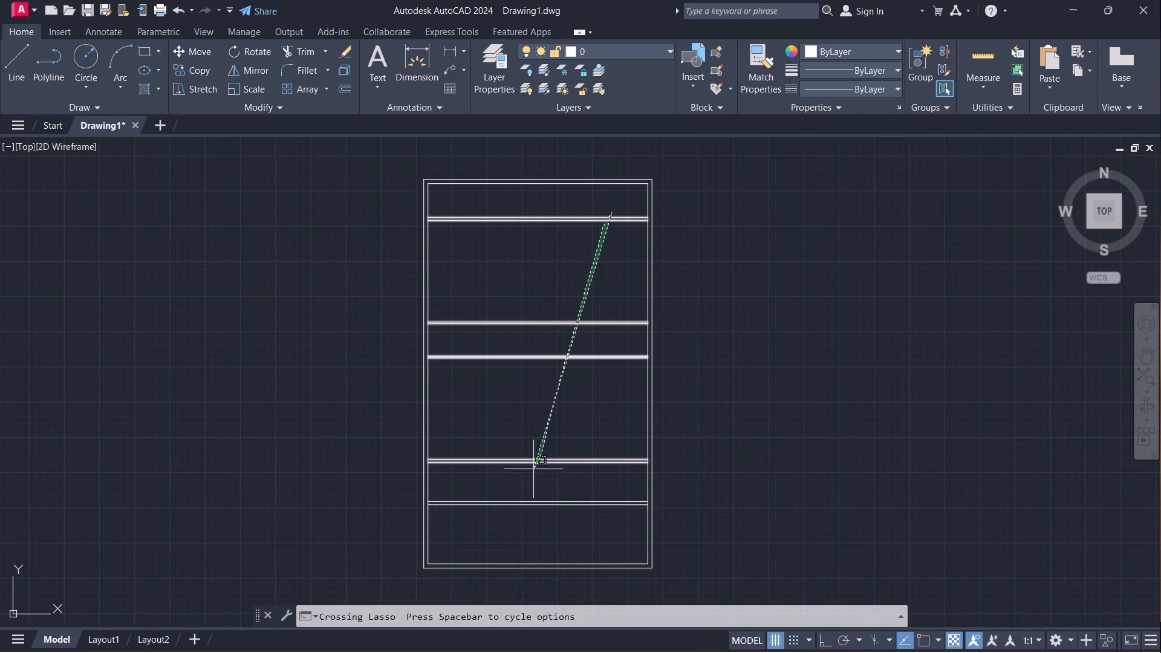
{"action": "left_click_drag", "start_coordinate": [533, 469], "coordinate": [532, 472]}
{"action": "key", "text": "m"}
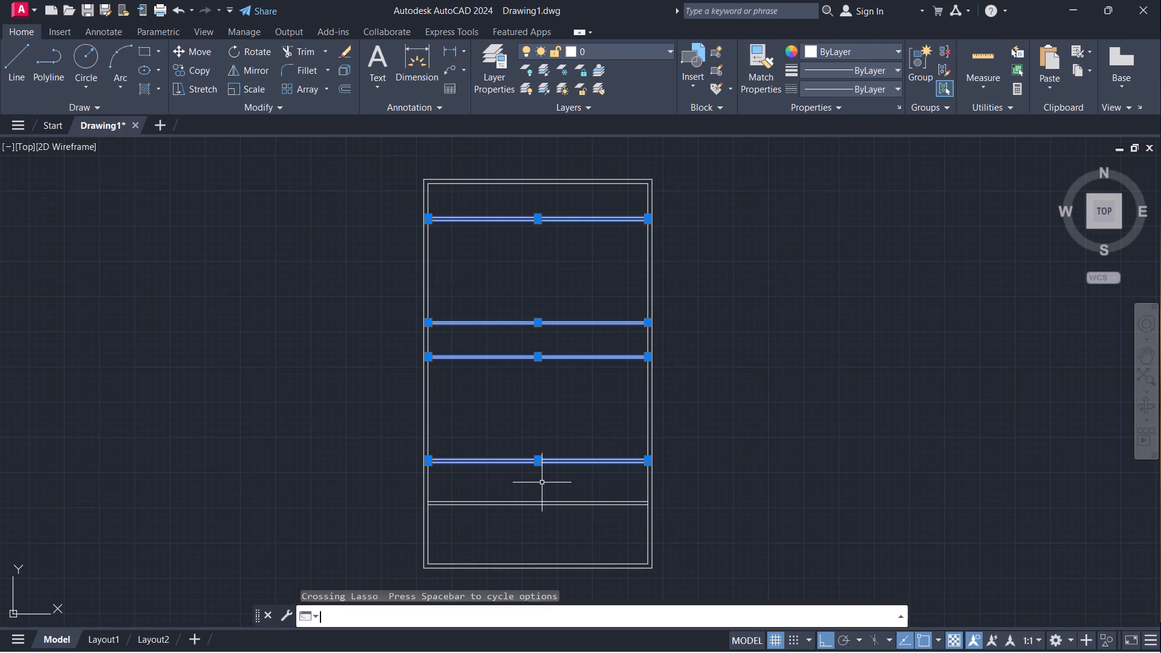
{"action": "key", "text": "Return"}
{"action": "scroll", "coordinate": [637, 203], "scroll_direction": "up", "scroll_amount": 2}
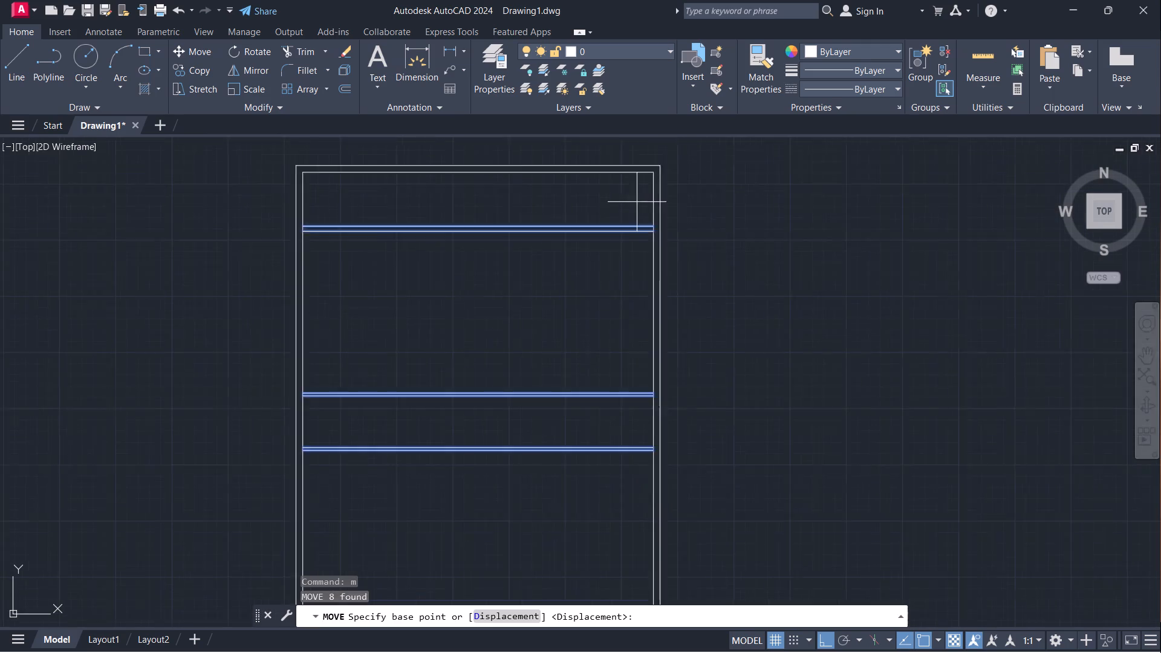
{"action": "scroll", "coordinate": [641, 216], "scroll_direction": "up", "scroll_amount": 2}
{"action": "left_click", "coordinate": [695, 280]}
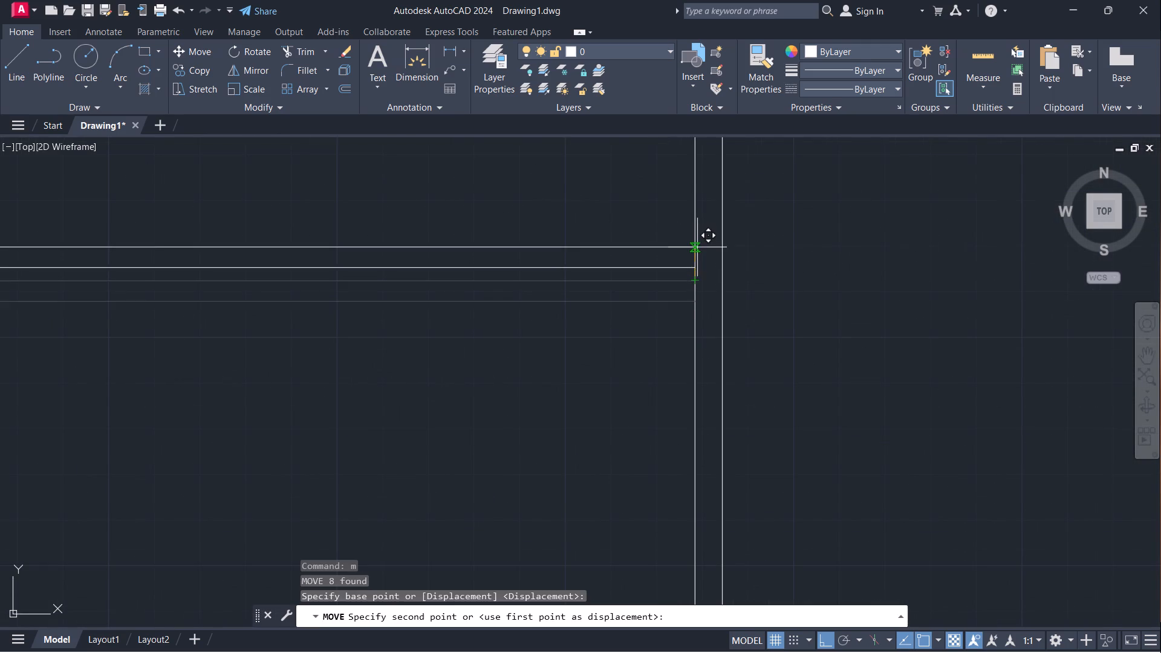
{"action": "key", "text": "1"}
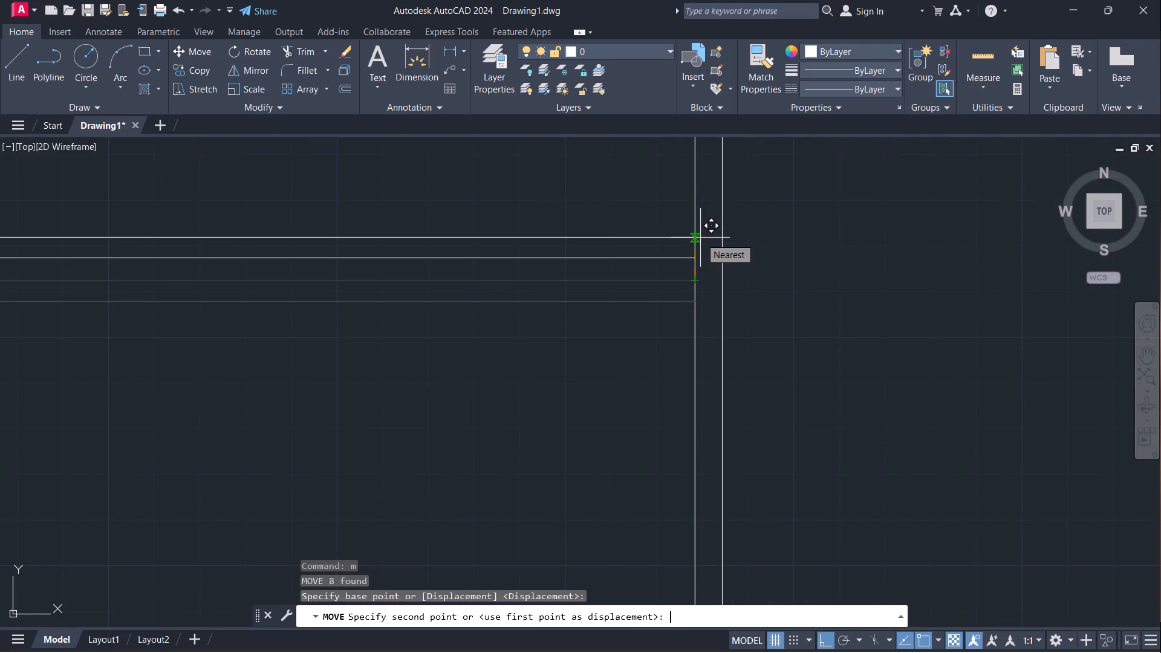
{"action": "key", "text": "apostrophe"}
{"action": "key", "text": "Return"}
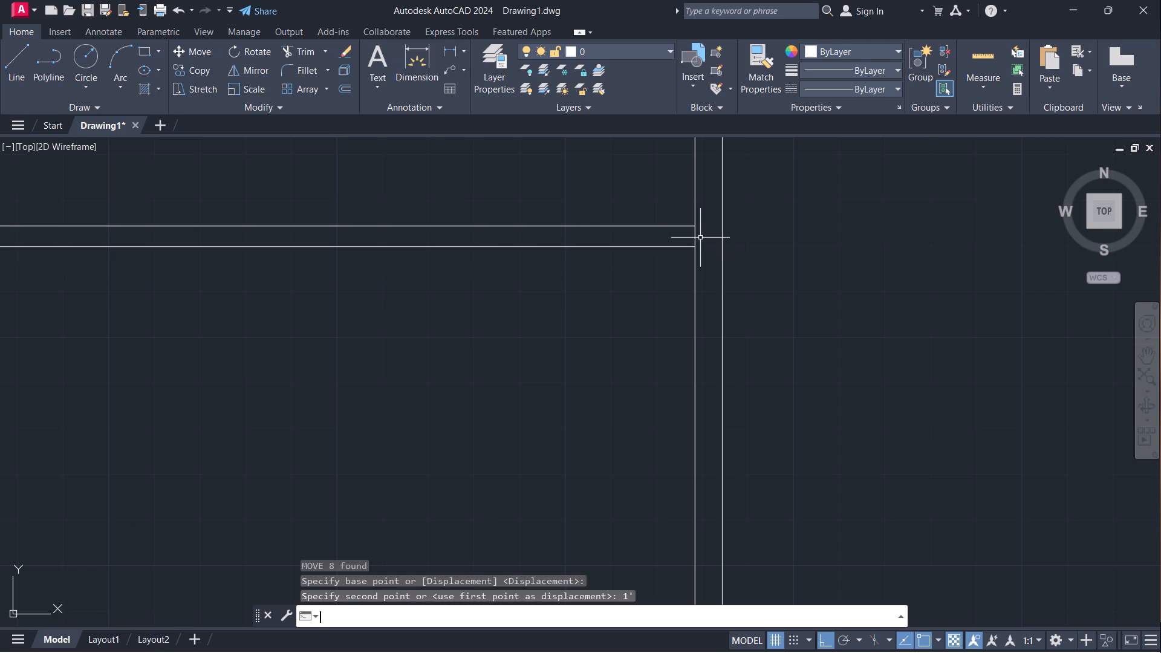
{"action": "key", "text": "Escape"}
Measure the clear gap between the moved fourth partition and the fifth with a linear dimension preview, without placing it.
{"action": "scroll", "coordinate": [707, 215], "scroll_direction": "down", "scroll_amount": 3}
{"action": "scroll", "coordinate": [747, 256], "scroll_direction": "down", "scroll_amount": 2}
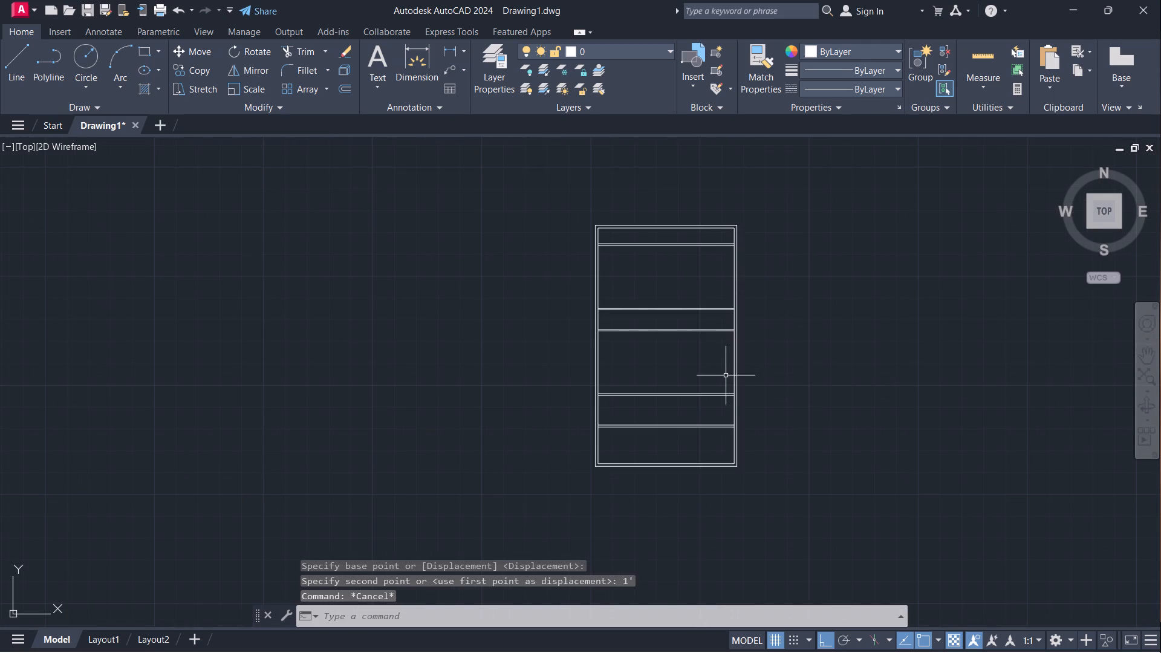
{"action": "scroll", "coordinate": [723, 402], "scroll_direction": "up", "scroll_amount": 1}
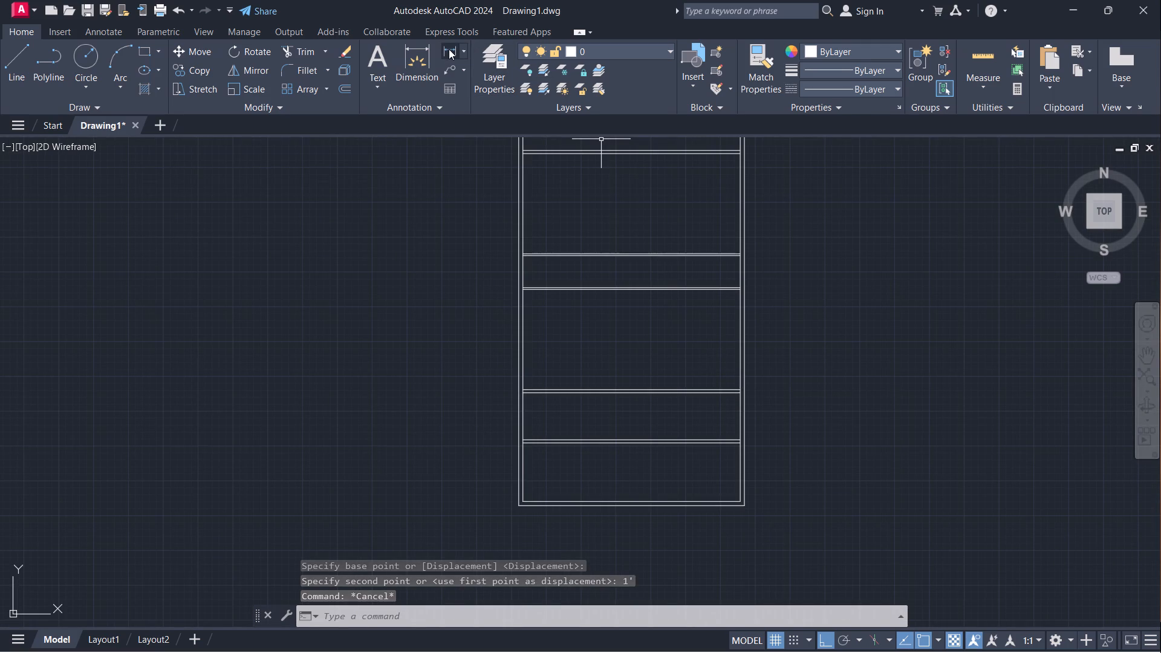
{"action": "left_click", "coordinate": [449, 49]}
{"action": "left_click", "coordinate": [678, 394]}
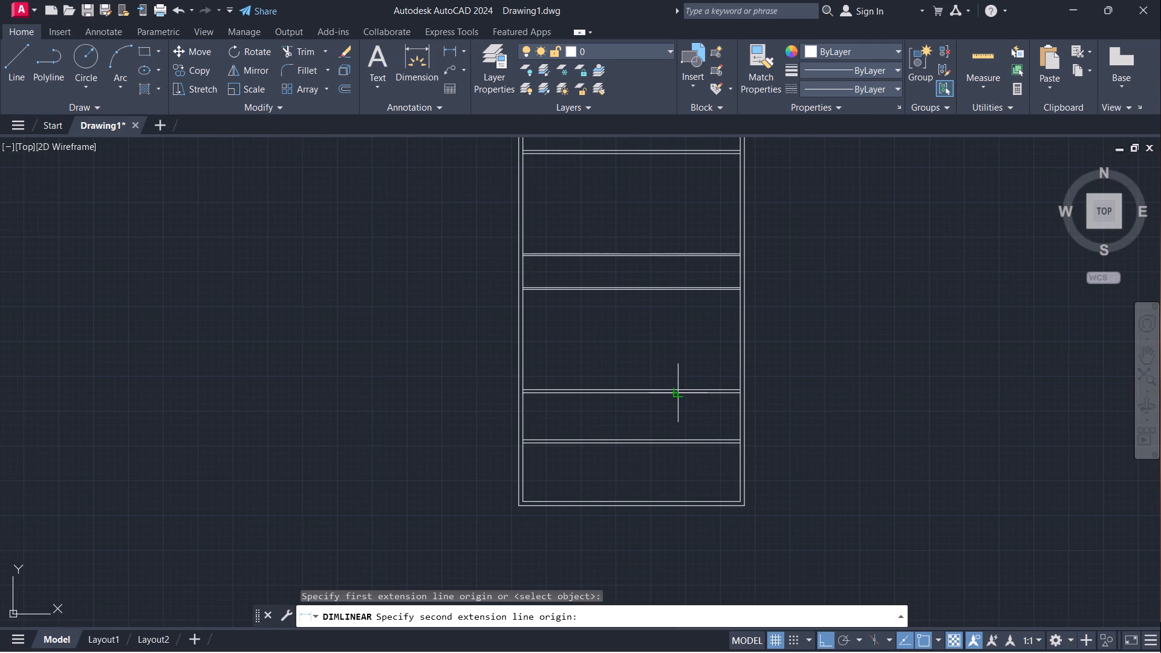
{"action": "left_click", "coordinate": [682, 436]}
{"action": "scroll", "coordinate": [686, 400], "scroll_direction": "up", "scroll_amount": 4}
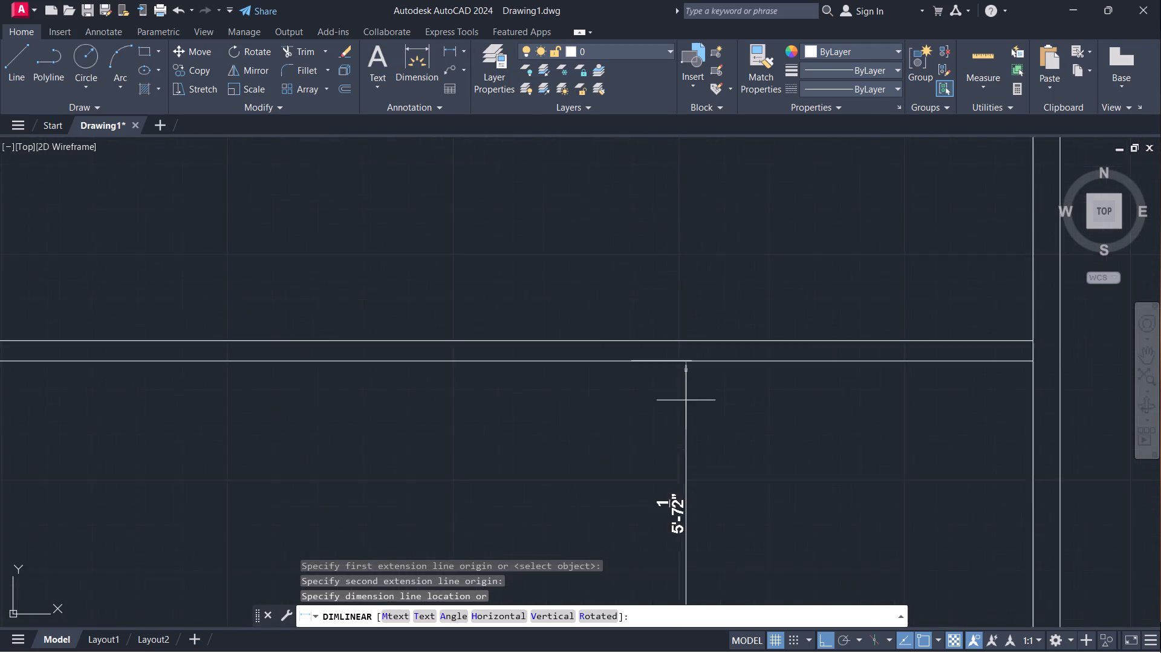
{"action": "scroll", "coordinate": [686, 400], "scroll_direction": "down", "scroll_amount": 2}
{"action": "key", "text": "Escape"}
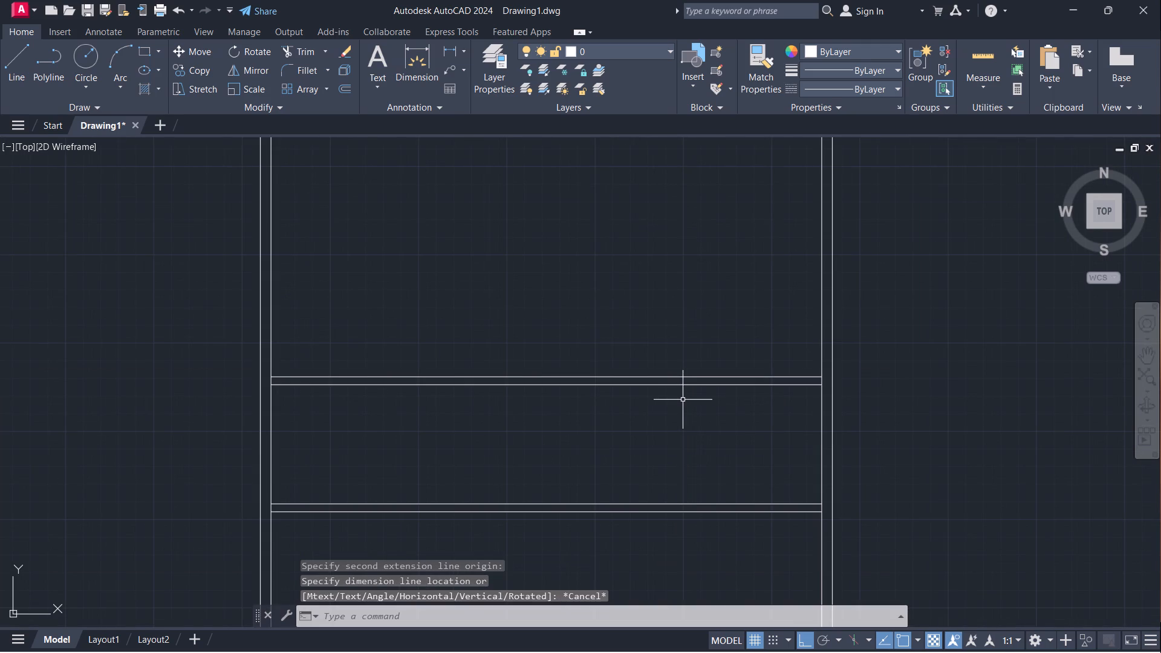
{"action": "scroll", "coordinate": [683, 400], "scroll_direction": "down", "scroll_amount": 2}
{"action": "middle_click_drag", "start_coordinate": [665, 420], "coordinate": [616, 452]}
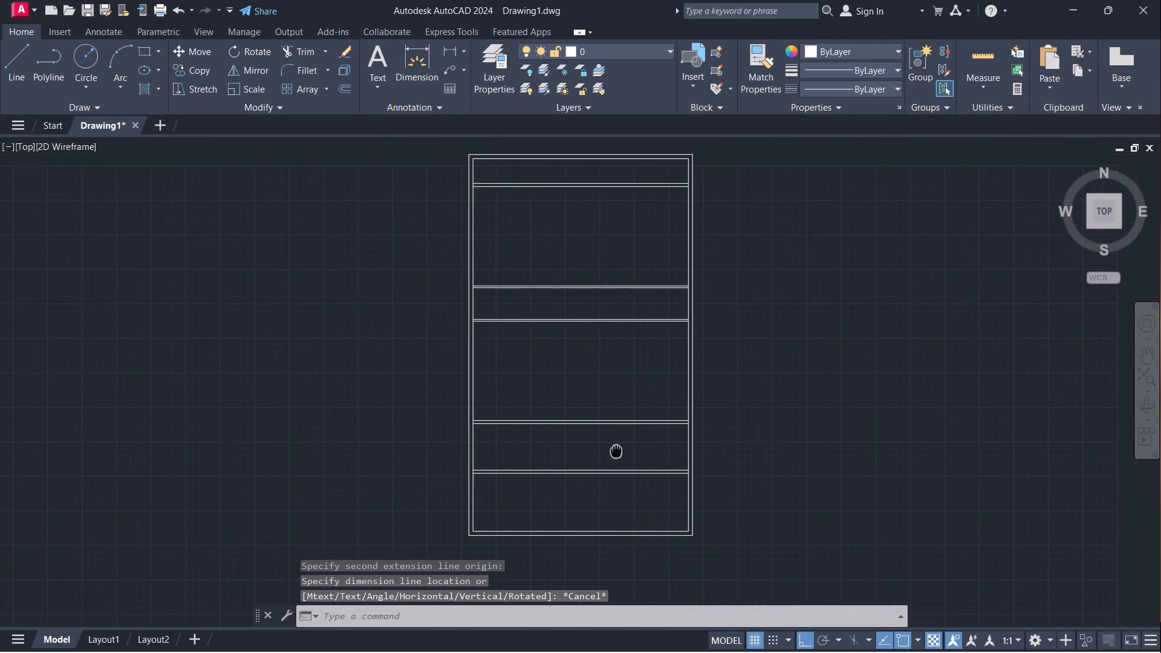
{"action": "middle_click_drag", "start_coordinate": [616, 452], "coordinate": [597, 464]}
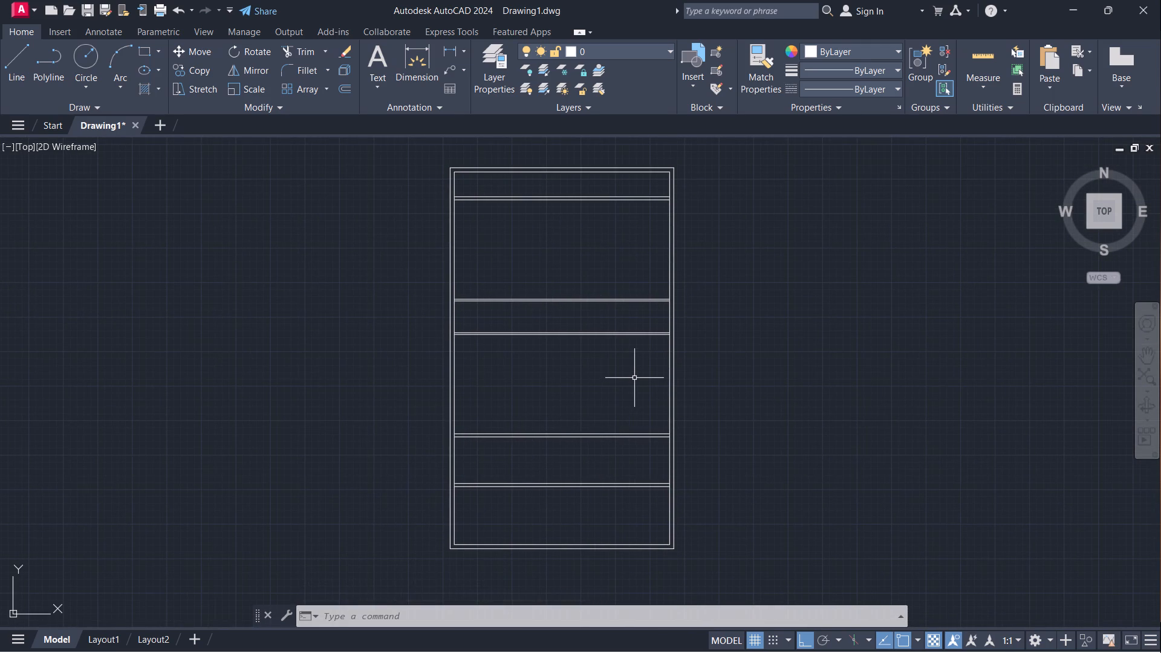
Offset the inner line of the east outer wall 1' inward to start a vertical partition along the building's full height.
{"action": "key", "text": "o"}
{"action": "key", "text": "Return"}
{"action": "left_click", "coordinate": [668, 370]}
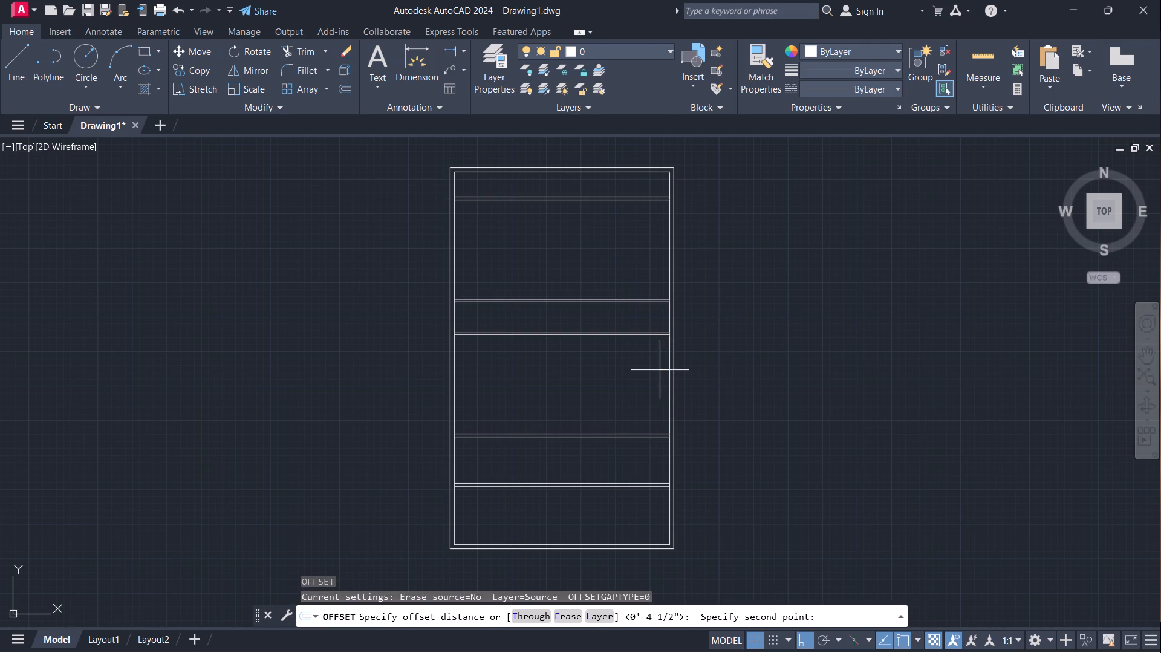
{"action": "type", "text": "1'"}
{"action": "key", "text": "Return"}
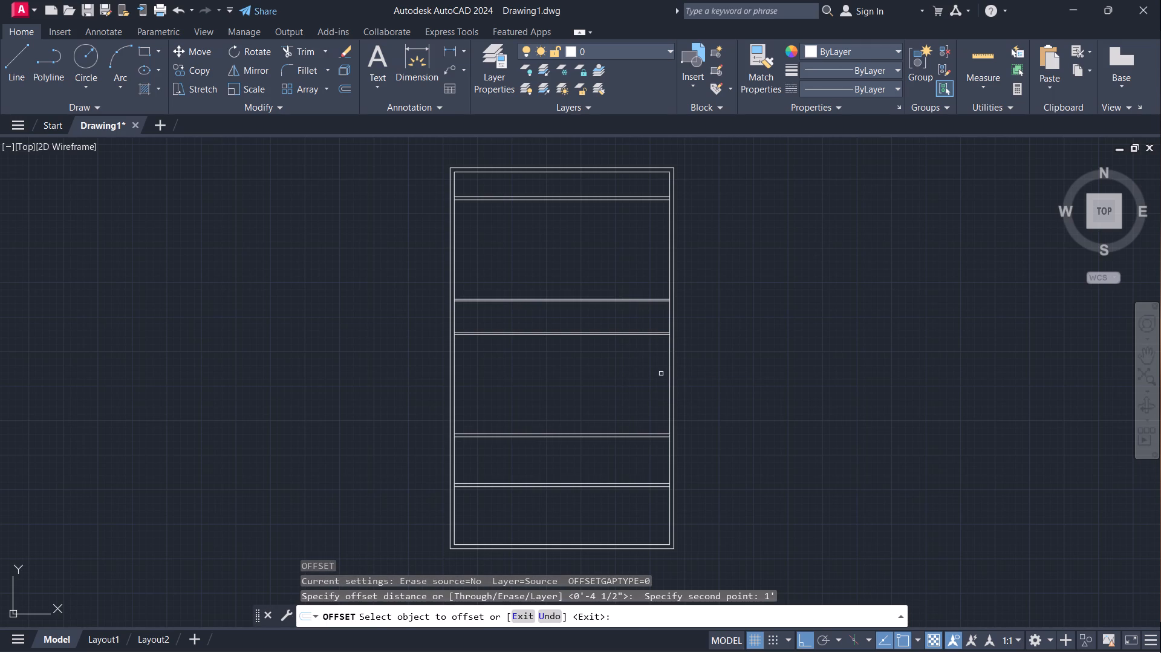
{"action": "left_click", "coordinate": [670, 372]}
{"action": "left_click", "coordinate": [617, 371]}
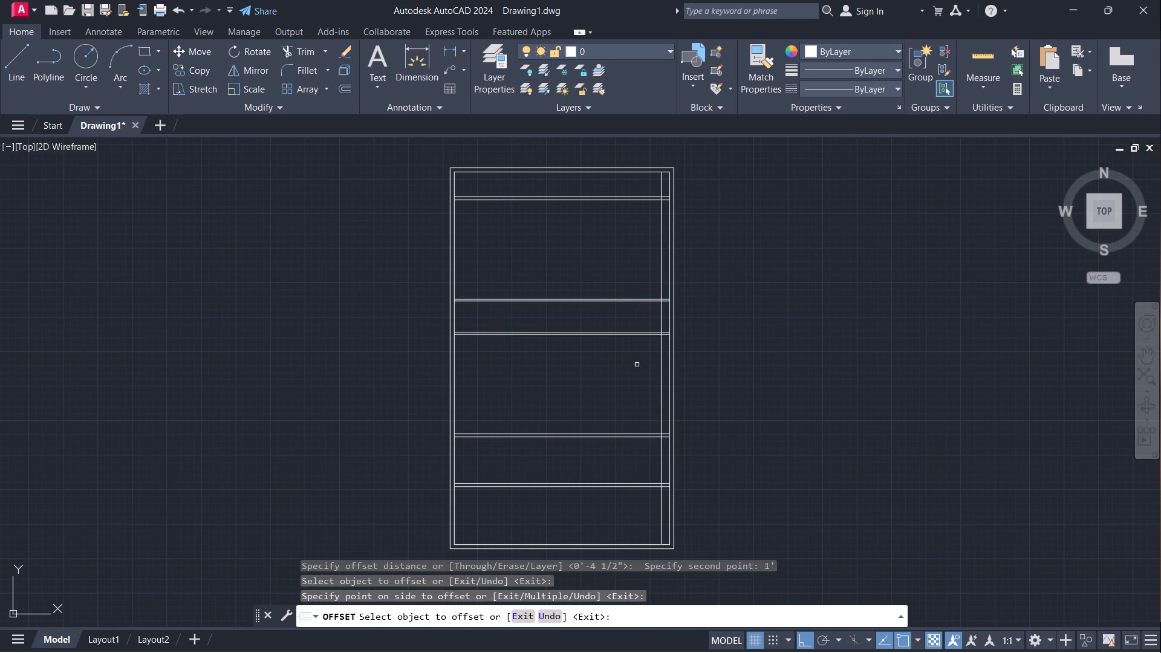
{"action": "key", "text": "Escape"}
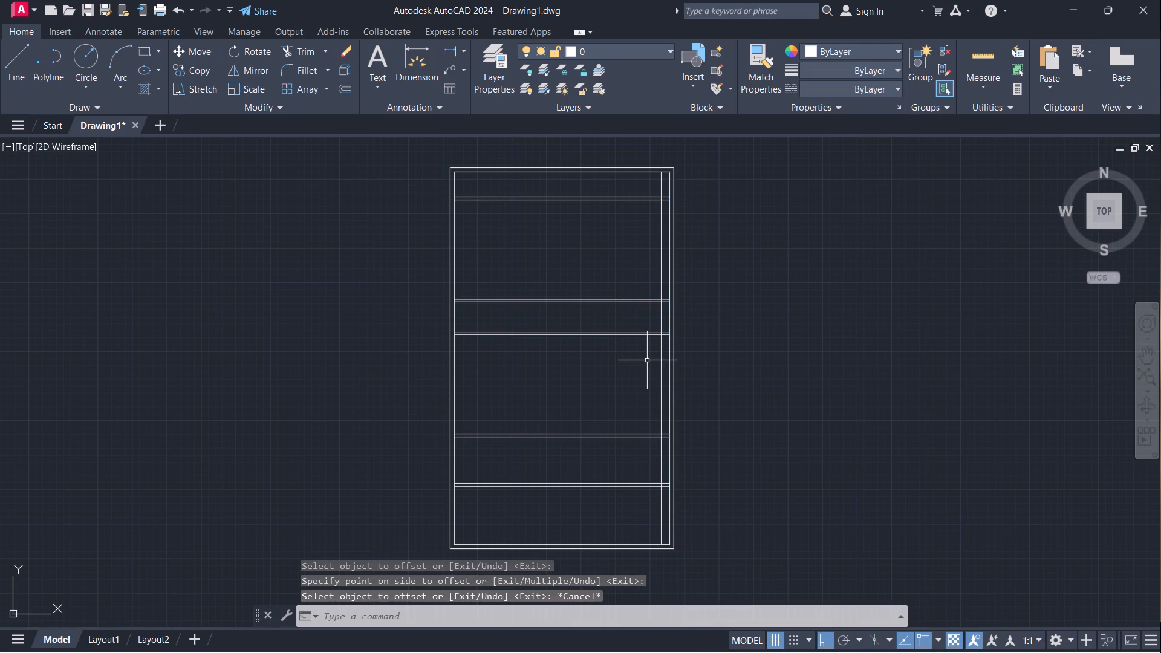
Offset the new vertical line 4.5" toward the building's interior to give the partition its thickness.
{"action": "key", "text": "space"}
{"action": "left_click", "coordinate": [658, 358]}
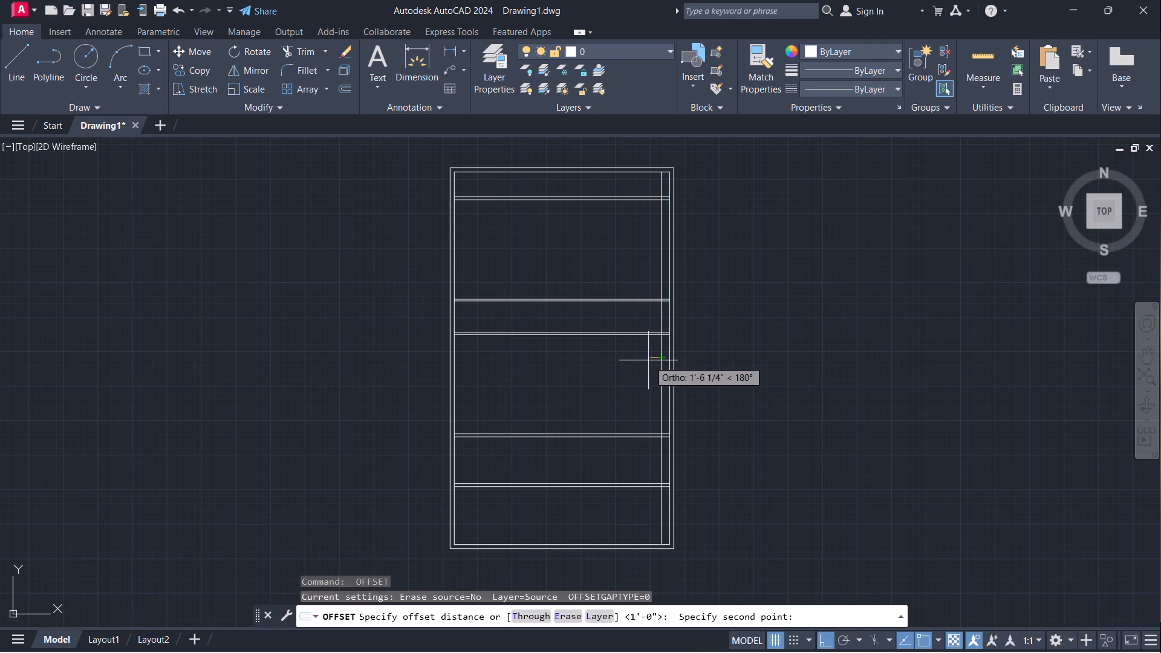
{"action": "type", "text": "4.5"}
{"action": "key", "text": "shift+quotedbl"}
{"action": "key", "text": "Return"}
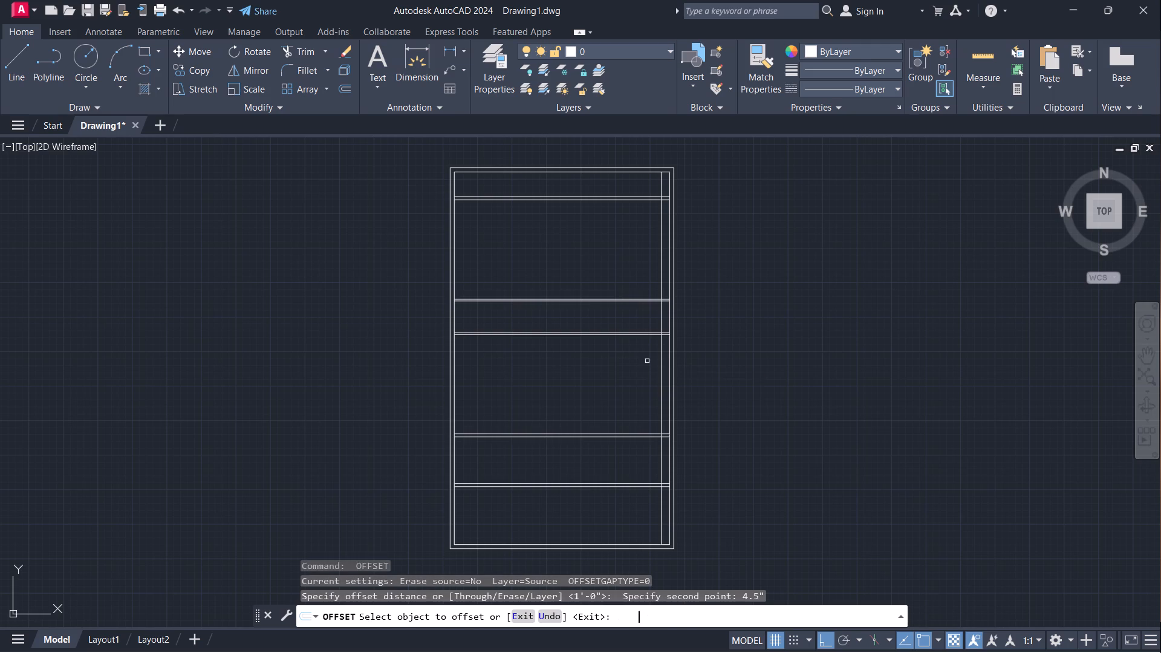
{"action": "left_click", "coordinate": [660, 357]}
{"action": "left_click", "coordinate": [639, 357]}
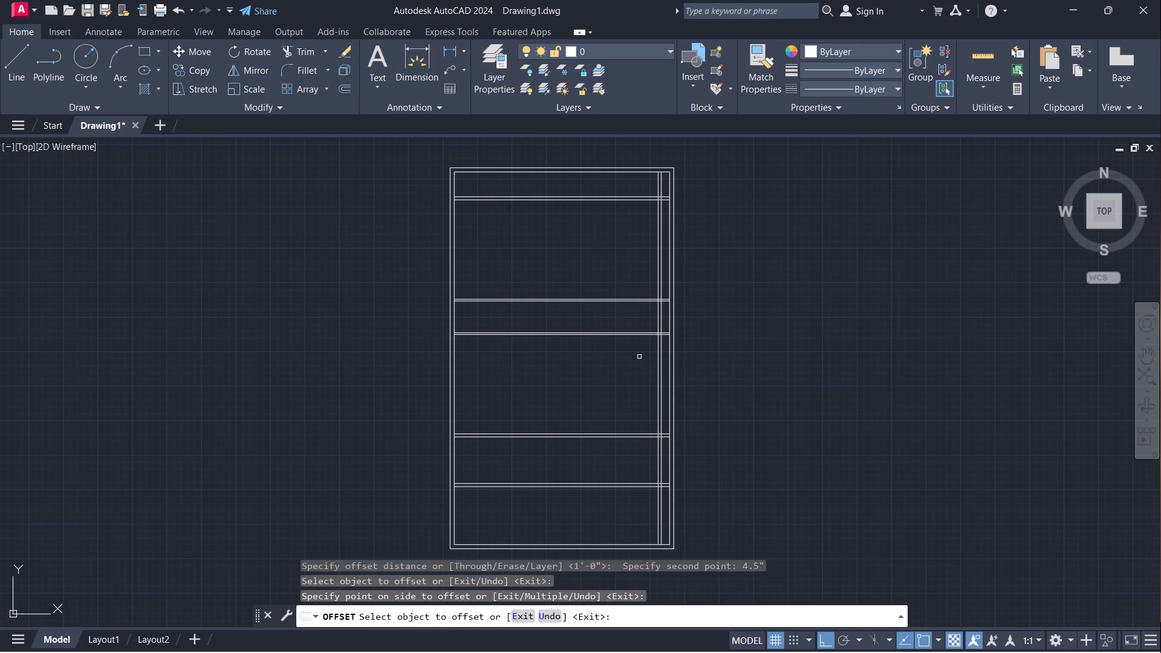
{"action": "key", "text": "Escape"}
Trim the vertical partition above the top horizontal partition, and that partition's ends beyond the vertical one, so they meet at a corner.
{"action": "scroll", "coordinate": [677, 212], "scroll_direction": "up", "scroll_amount": 2}
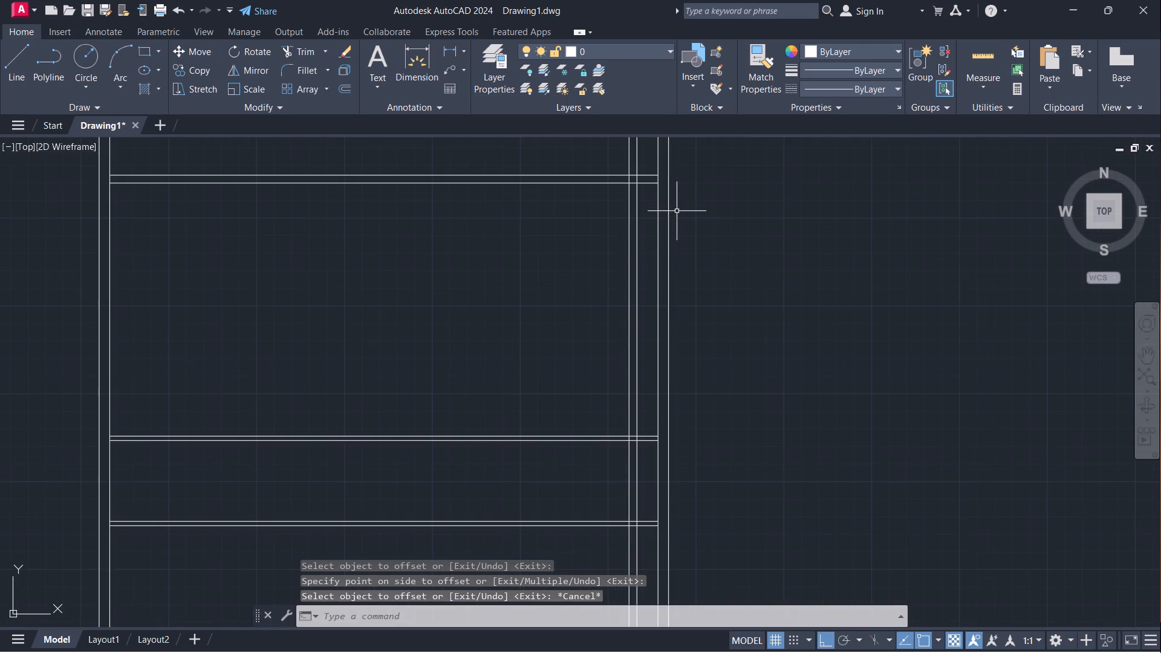
{"action": "scroll", "coordinate": [686, 226], "scroll_direction": "down", "scroll_amount": 1}
{"action": "middle_click_drag", "start_coordinate": [697, 231], "coordinate": [704, 295]}
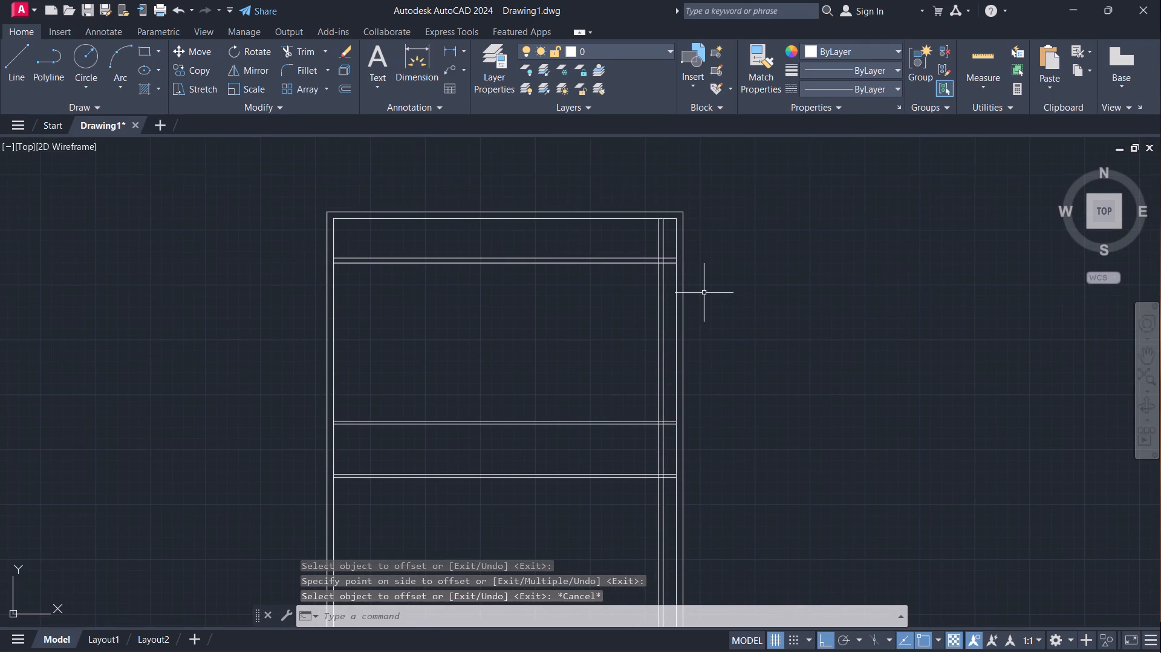
{"action": "type", "text": "tr"}
{"action": "key", "text": "Return"}
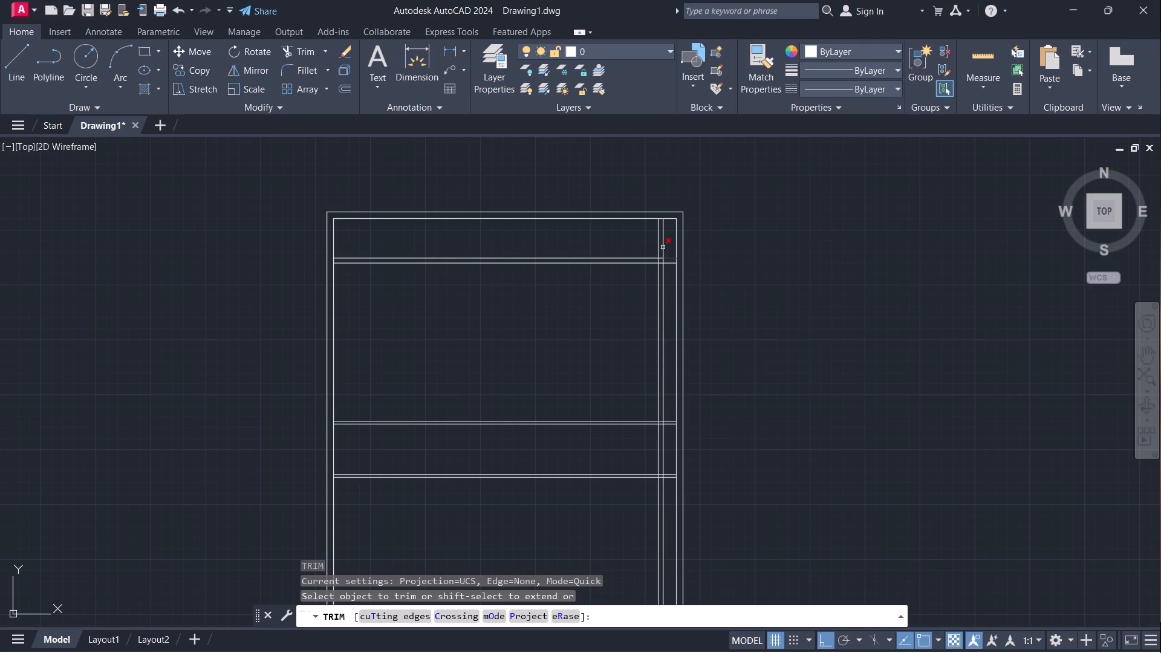
{"action": "left_click_drag", "start_coordinate": [651, 242], "coordinate": [671, 269]}
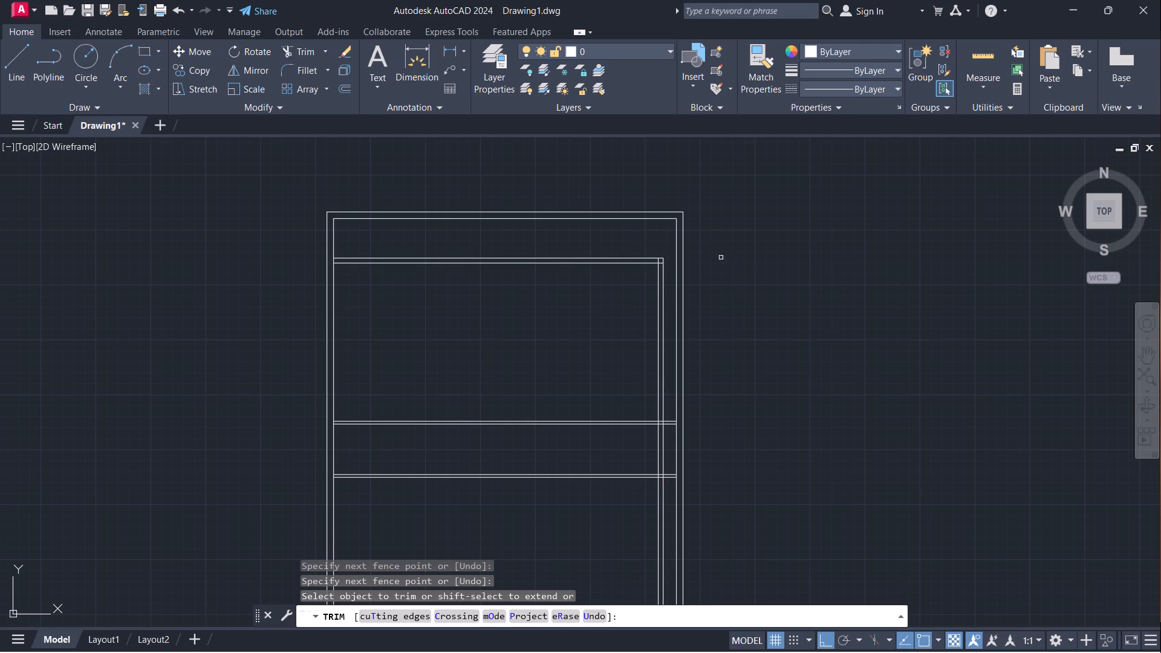
Trim the second and third horizontal partitions' ends between the vertical partition and the east outer wall.
{"action": "middle_click_drag", "start_coordinate": [711, 346], "coordinate": [686, 255]}
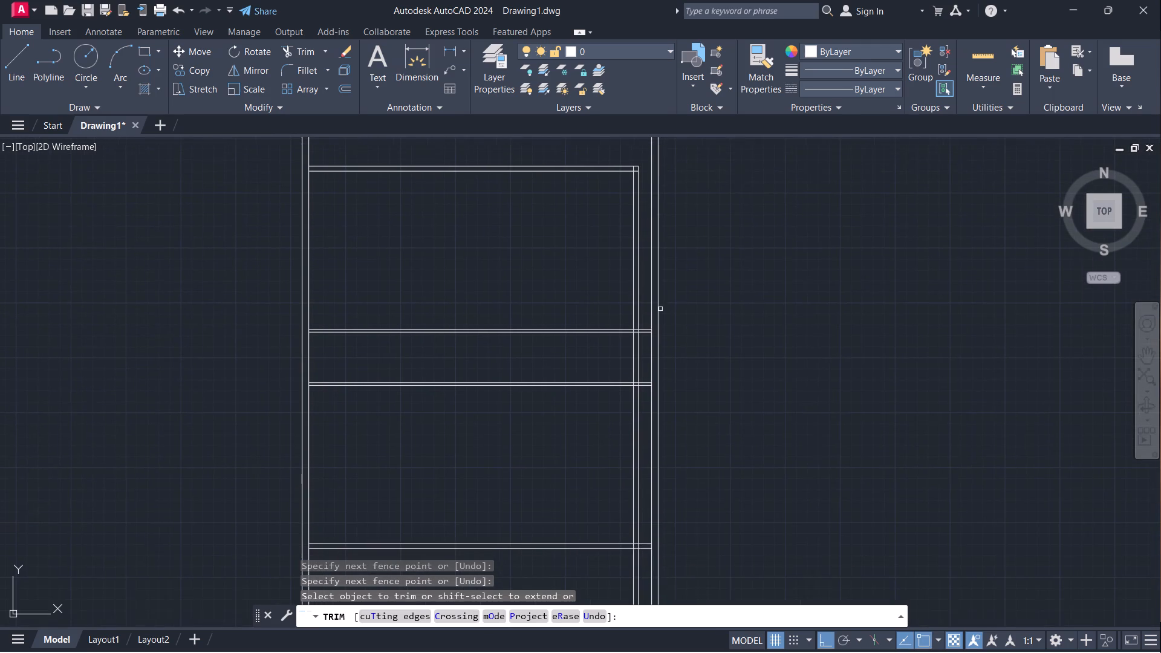
{"action": "scroll", "coordinate": [657, 323], "scroll_direction": "down", "scroll_amount": 1}
{"action": "scroll", "coordinate": [628, 388], "scroll_direction": "up", "scroll_amount": 3}
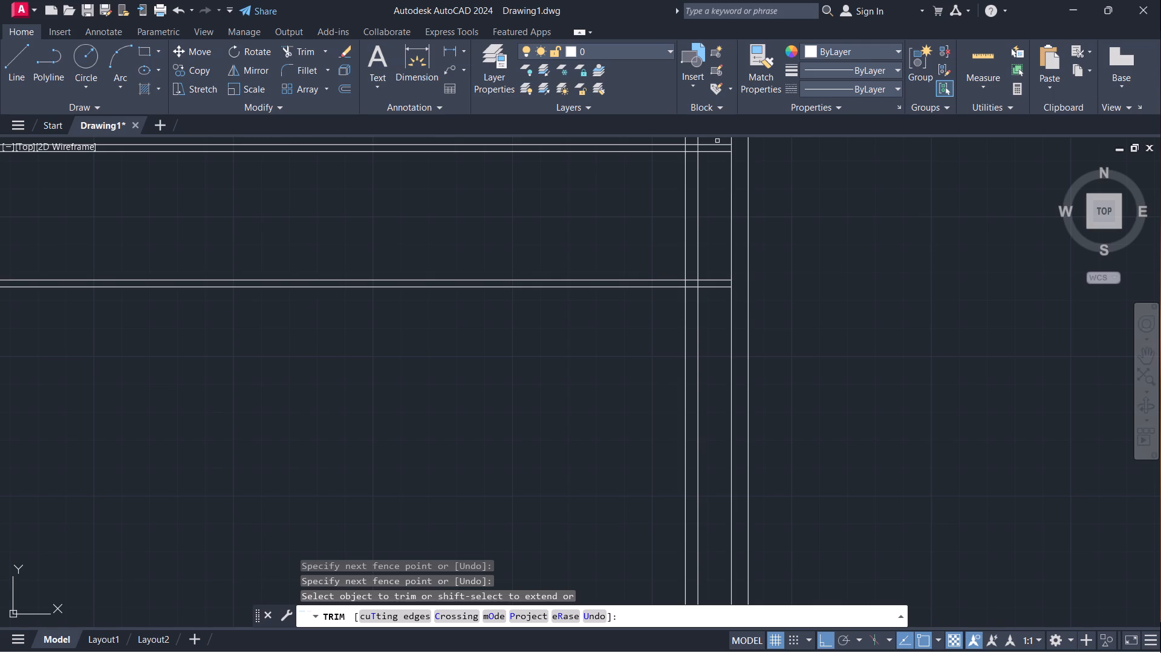
{"action": "left_click_drag", "start_coordinate": [713, 135], "coordinate": [712, 196]}
{"action": "middle_click_drag", "start_coordinate": [707, 174], "coordinate": [703, 196]}
{"action": "left_click_drag", "start_coordinate": [709, 154], "coordinate": [711, 193]}
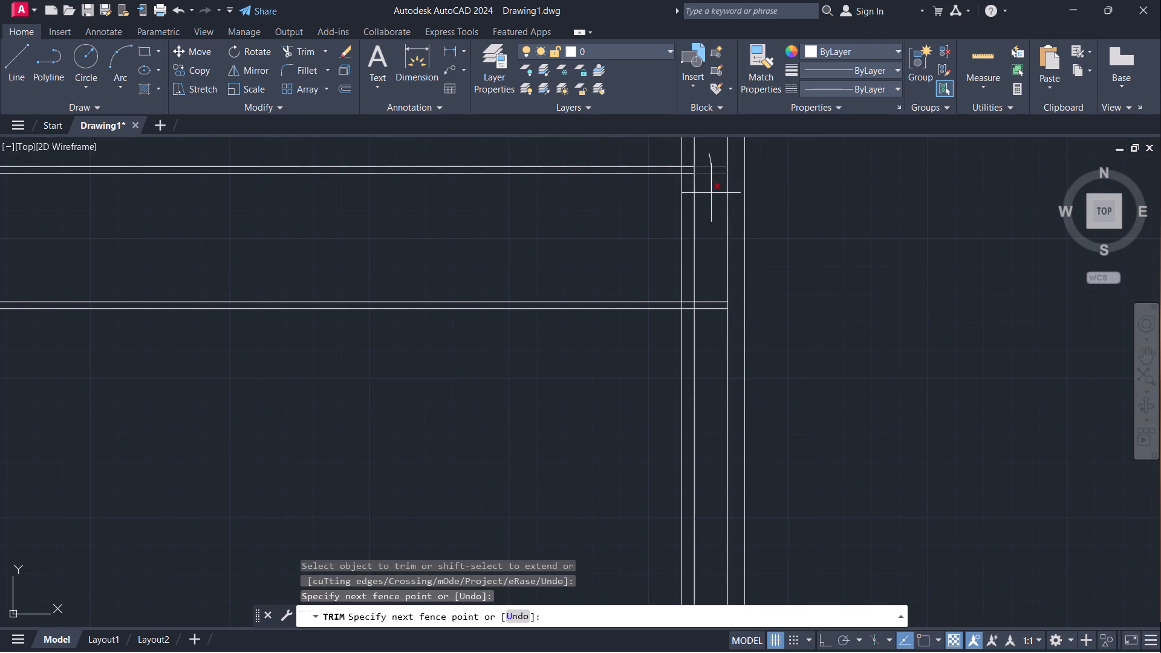
{"action": "left_click_drag", "start_coordinate": [711, 193], "coordinate": [704, 322]}
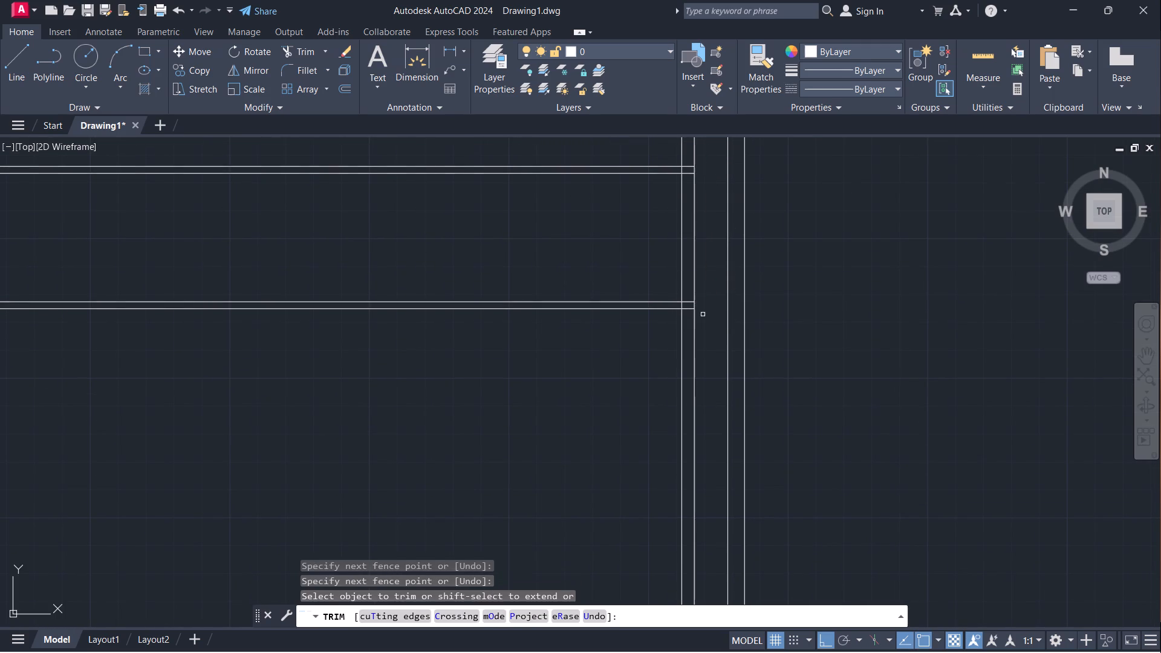
Trim the fourth and fifth partitions' east ends and the vertical partition below the fifth, clearing the overlapping lines in that corner.
{"action": "scroll", "coordinate": [698, 292], "scroll_direction": "down", "scroll_amount": 2}
{"action": "middle_click_drag", "start_coordinate": [650, 437], "coordinate": [579, 215]}
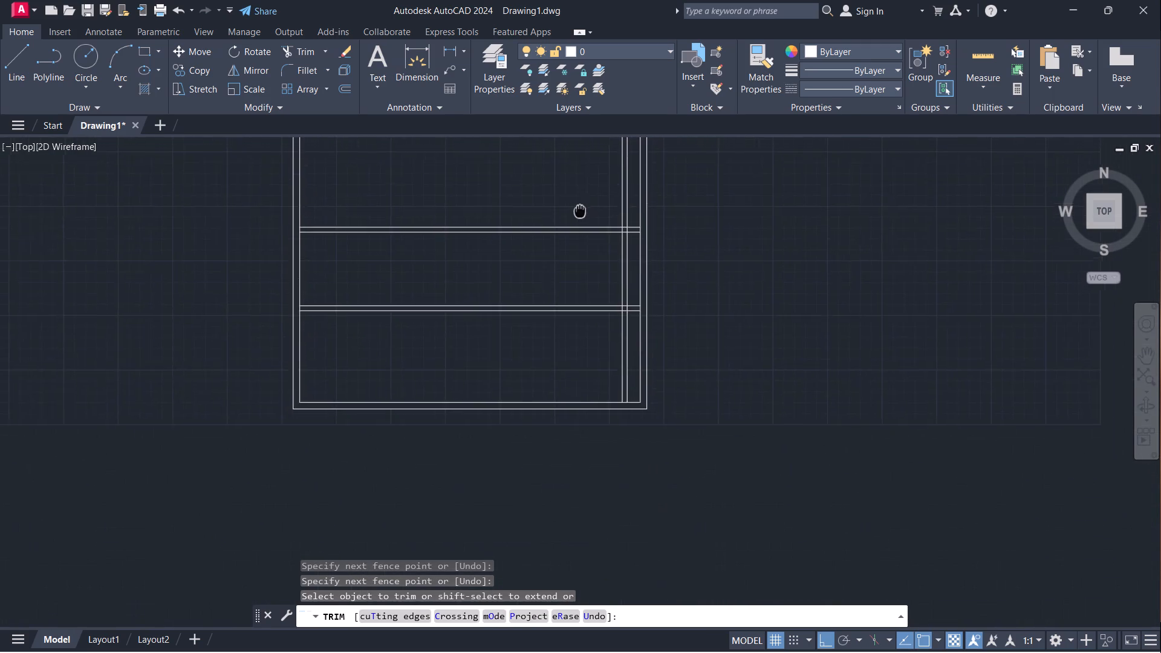
{"action": "middle_click_drag", "start_coordinate": [579, 215], "coordinate": [578, 233]}
{"action": "scroll", "coordinate": [615, 241], "scroll_direction": "up", "scroll_amount": 2}
{"action": "left_click_drag", "start_coordinate": [655, 244], "coordinate": [655, 377]}
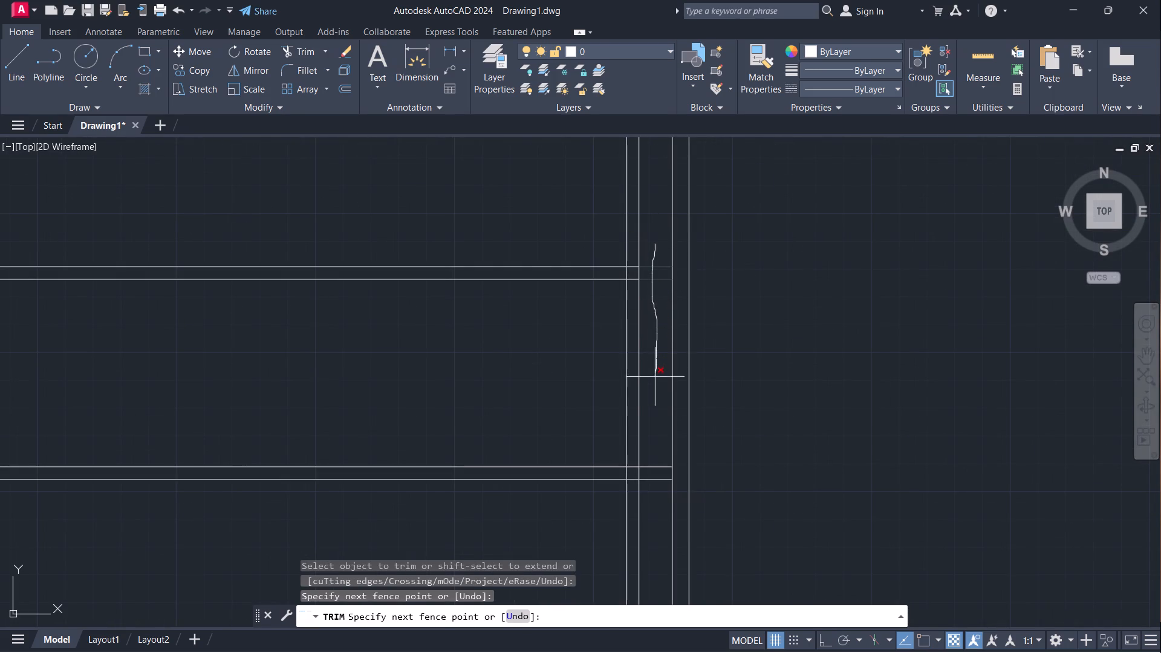
{"action": "left_click_drag", "start_coordinate": [655, 377], "coordinate": [610, 510]}
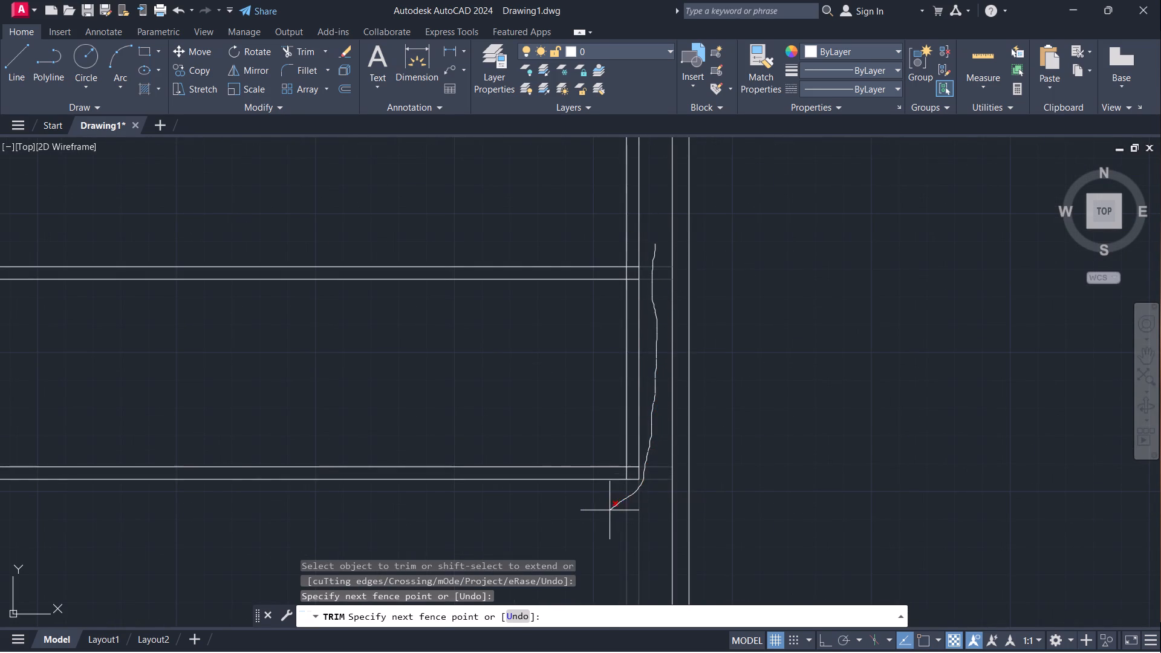
{"action": "left_click_drag", "start_coordinate": [610, 510], "coordinate": [609, 509]}
{"action": "scroll", "coordinate": [647, 455], "scroll_direction": "up", "scroll_amount": 2}
{"action": "left_click_drag", "start_coordinate": [605, 468], "coordinate": [605, 486]}
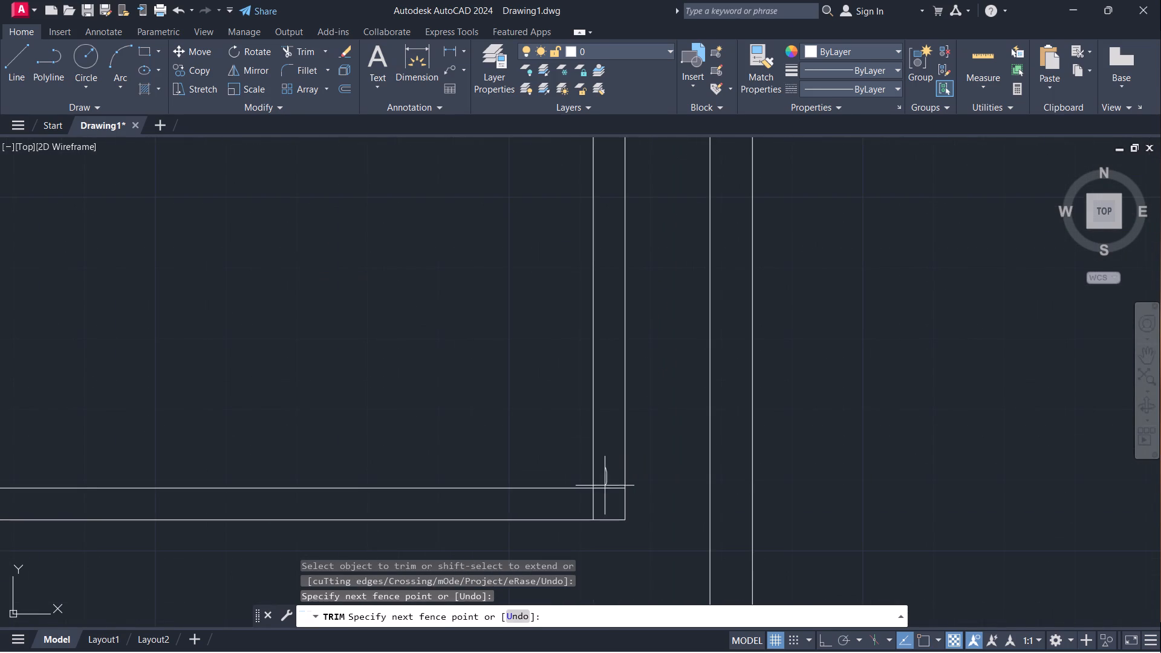
{"action": "left_click_drag", "start_coordinate": [605, 486], "coordinate": [585, 500]}
Trim the fourth, third and second horizontal partitions' line ends inside the vertical partition's thickness so they stop at its inner line.
{"action": "scroll", "coordinate": [622, 461], "scroll_direction": "down", "scroll_amount": 3}
{"action": "middle_click_drag", "start_coordinate": [637, 440], "coordinate": [635, 454]}
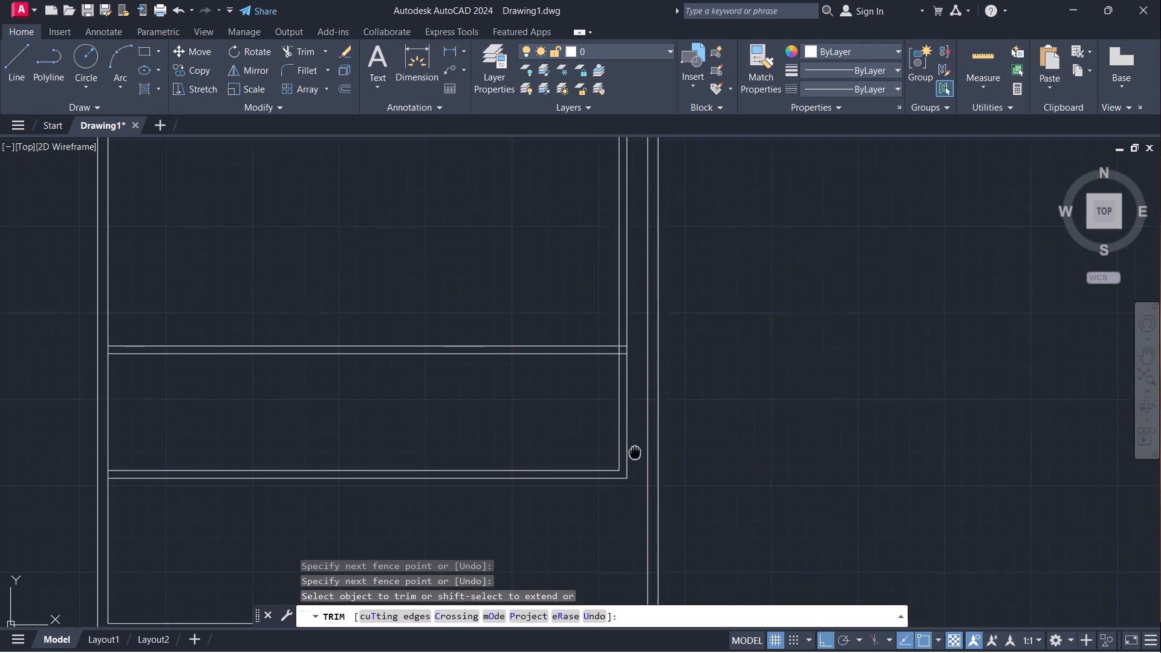
{"action": "middle_click_drag", "start_coordinate": [635, 454], "coordinate": [654, 557]}
{"action": "scroll", "coordinate": [633, 451], "scroll_direction": "up", "scroll_amount": 4}
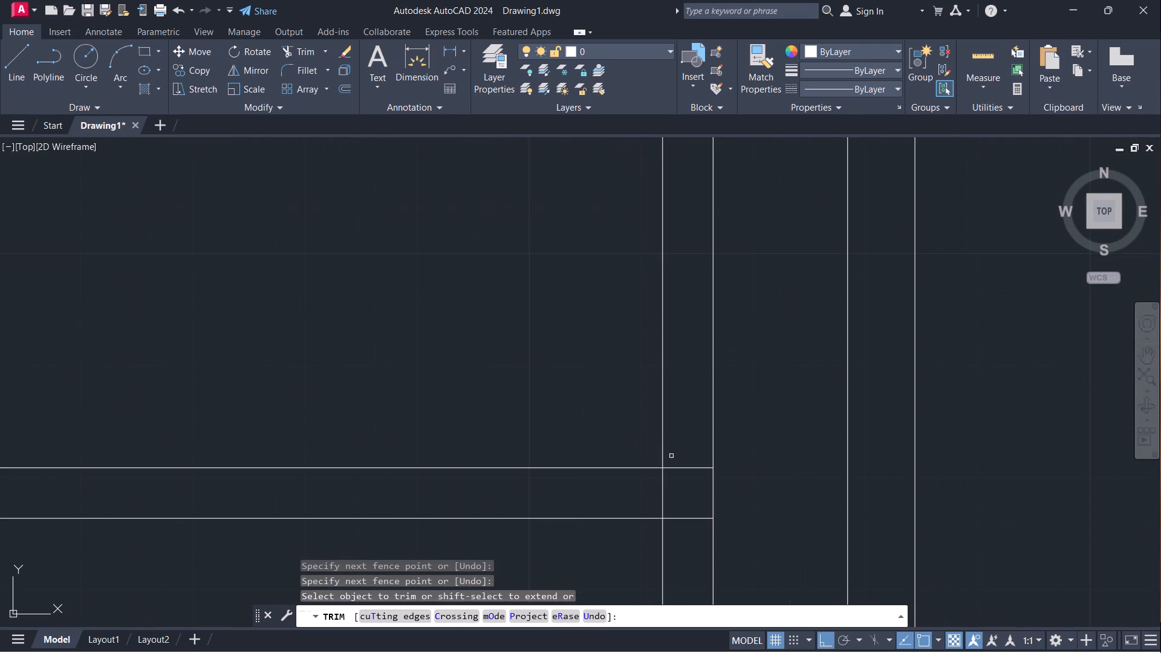
{"action": "left_click_drag", "start_coordinate": [683, 453], "coordinate": [683, 531]}
{"action": "scroll", "coordinate": [678, 458], "scroll_direction": "down", "scroll_amount": 4}
{"action": "middle_click_drag", "start_coordinate": [626, 329], "coordinate": [559, 441]}
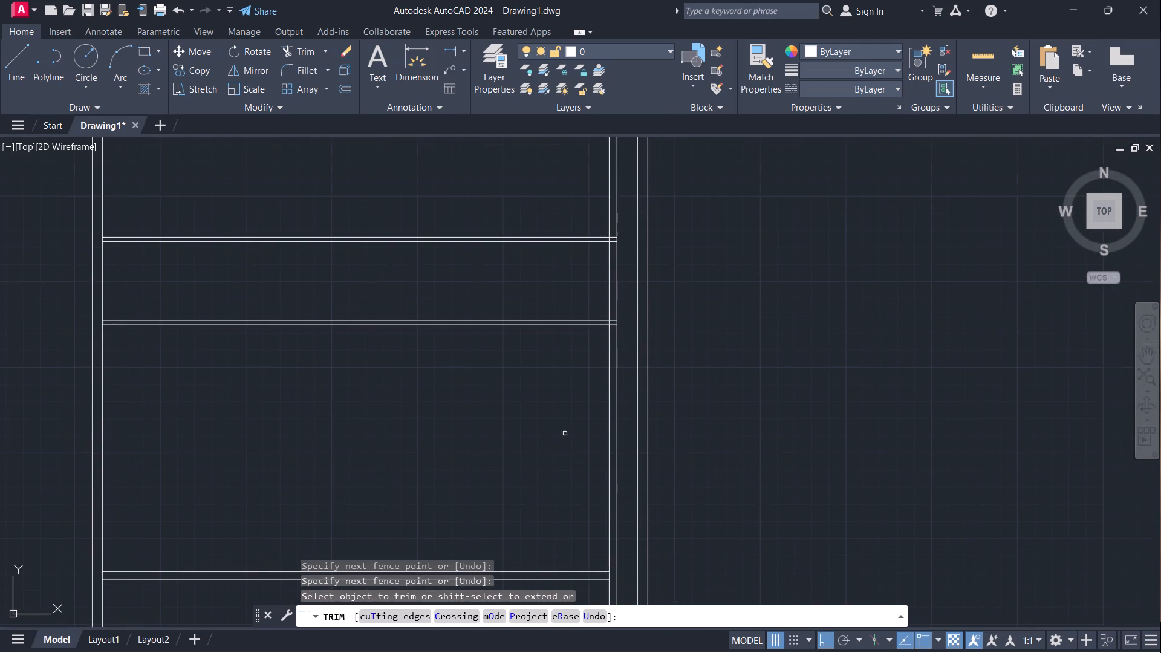
{"action": "scroll", "coordinate": [616, 339], "scroll_direction": "up", "scroll_amount": 4}
{"action": "left_click_drag", "start_coordinate": [613, 232], "coordinate": [615, 301]}
{"action": "scroll", "coordinate": [618, 295], "scroll_direction": "down", "scroll_amount": 4}
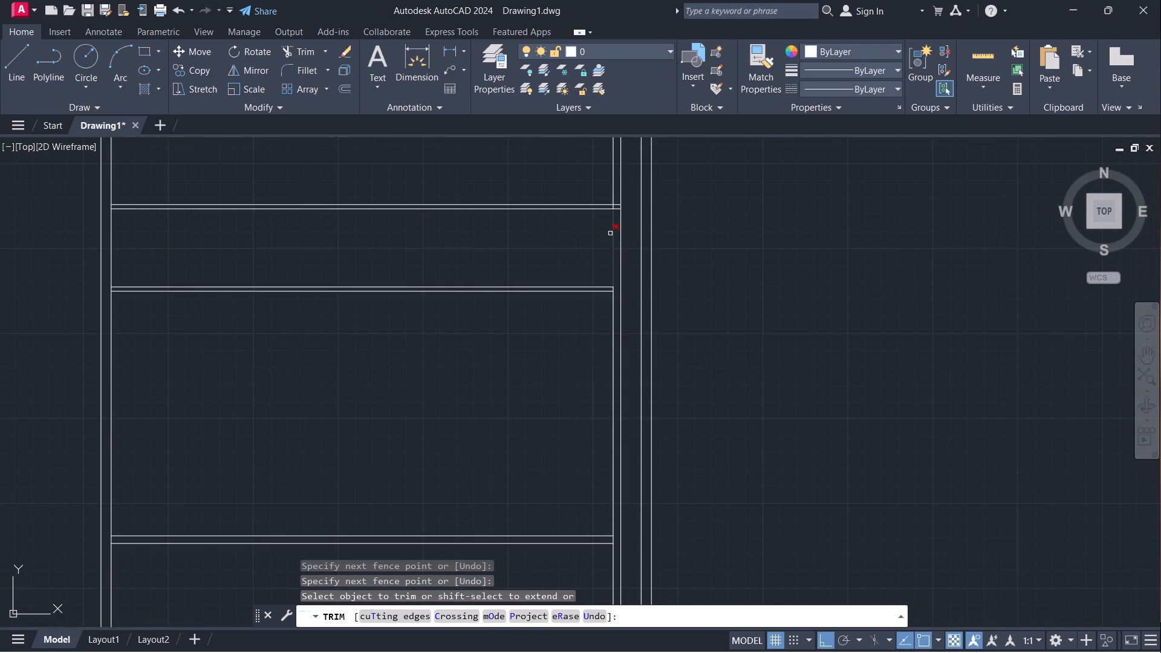
{"action": "scroll", "coordinate": [616, 206], "scroll_direction": "up", "scroll_amount": 3}
{"action": "left_click_drag", "start_coordinate": [622, 183], "coordinate": [615, 239]}
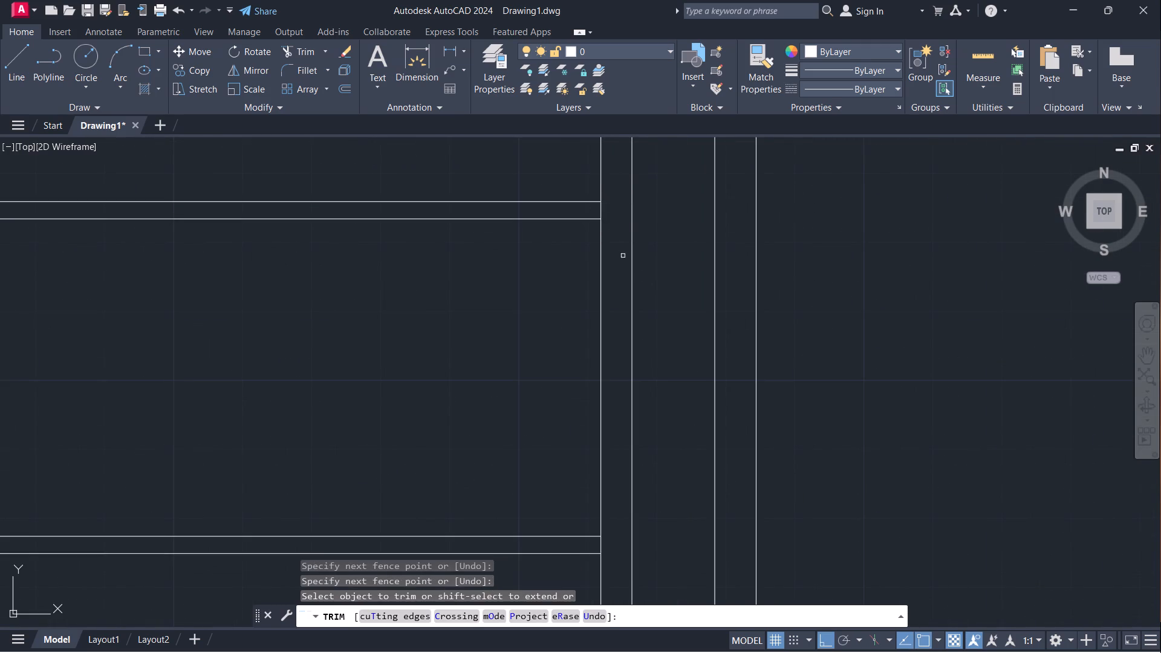
Trim the overlapping line ends inside the corner where the top horizontal partition meets the vertical partition.
{"action": "scroll", "coordinate": [625, 264], "scroll_direction": "down", "scroll_amount": 6}
{"action": "scroll", "coordinate": [622, 218], "scroll_direction": "up", "scroll_amount": 4}
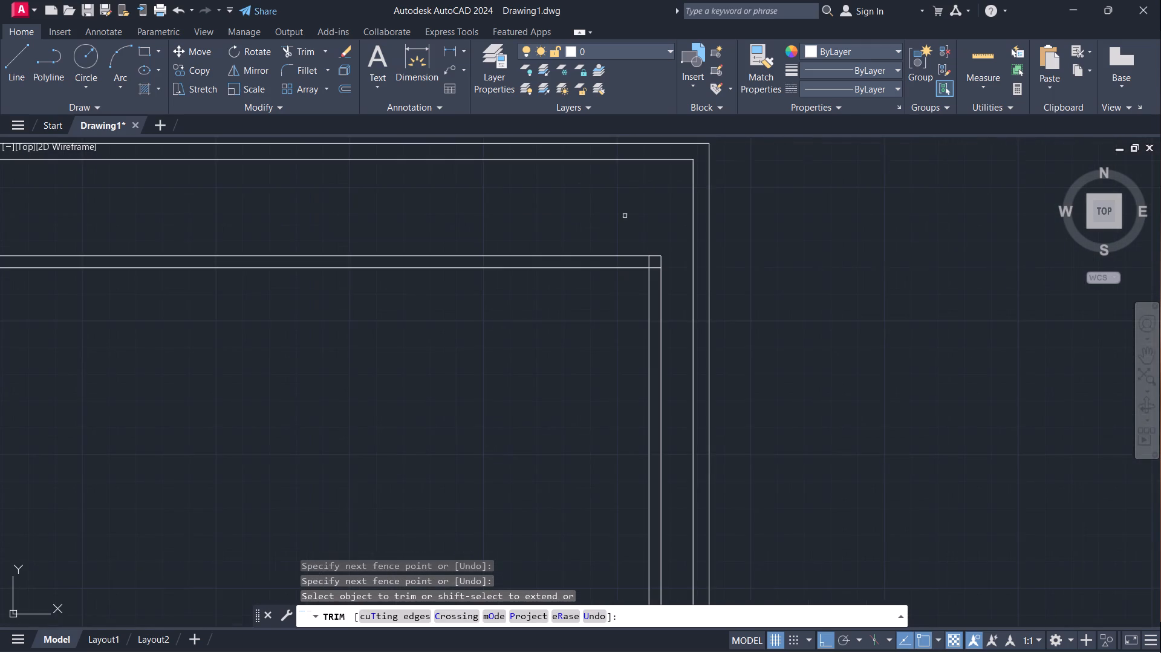
{"action": "scroll", "coordinate": [633, 232], "scroll_direction": "up", "scroll_amount": 3}
{"action": "left_click_drag", "start_coordinate": [676, 340], "coordinate": [689, 346]}
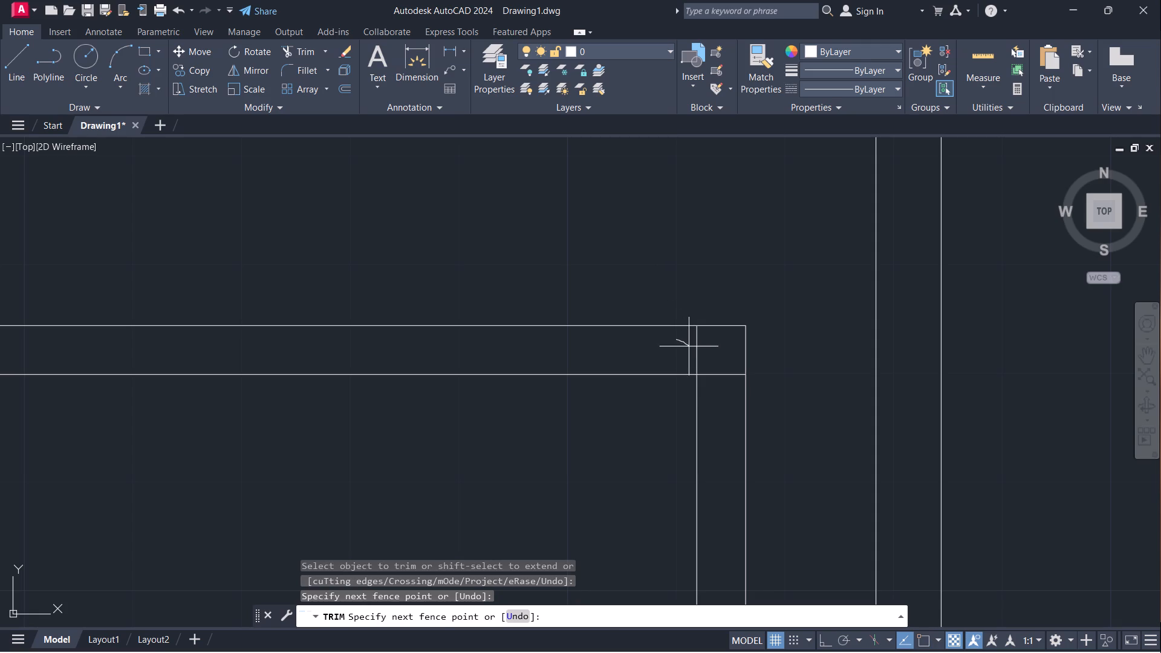
{"action": "left_click_drag", "start_coordinate": [689, 346], "coordinate": [710, 408]}
{"action": "scroll", "coordinate": [727, 329], "scroll_direction": "down", "scroll_amount": 3}
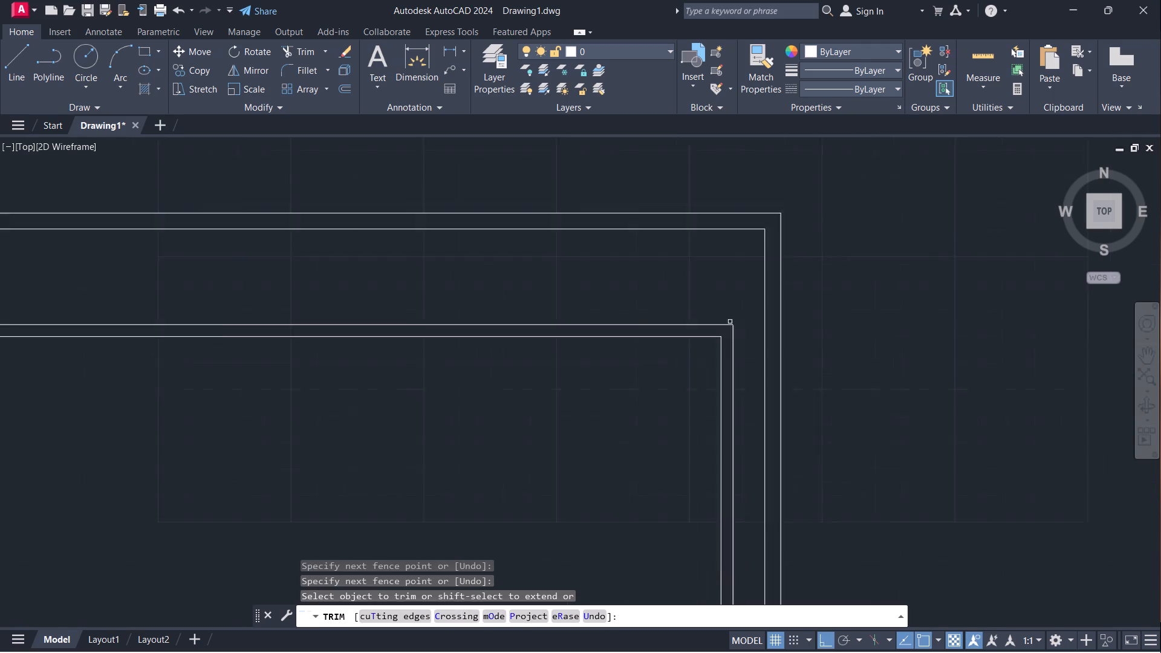
{"action": "scroll", "coordinate": [730, 321], "scroll_direction": "down", "scroll_amount": 2}
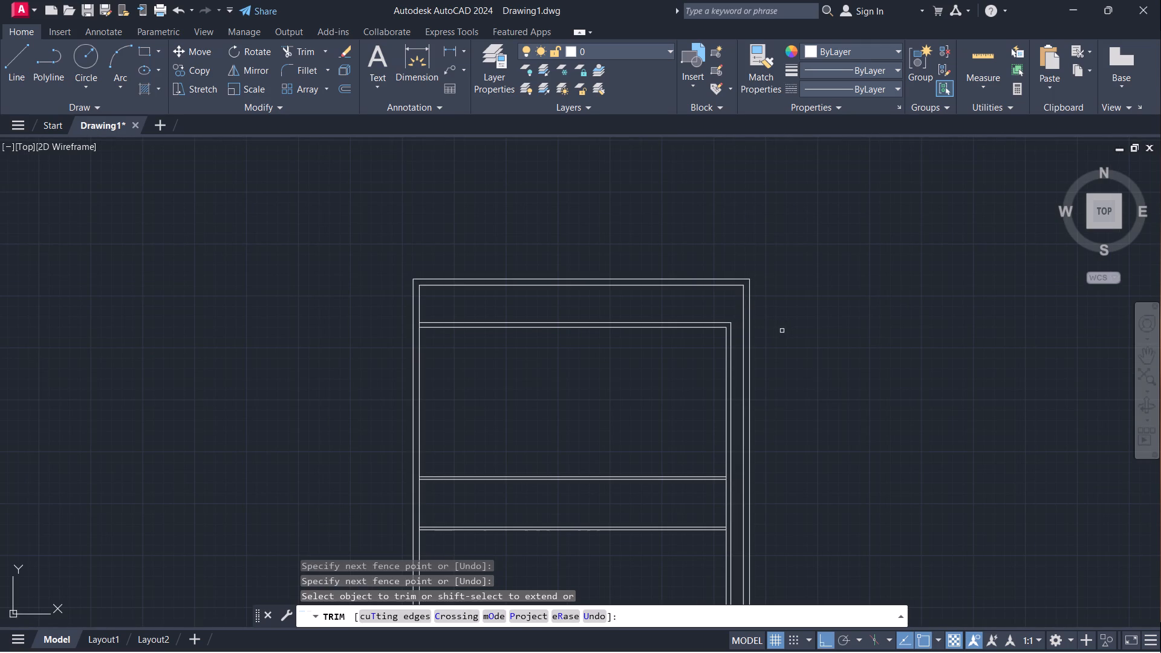
{"action": "key", "text": "Escape"}
Offset the inner line of the east vertical partition 12' to the west, across the horizontal partitions.
{"action": "scroll", "coordinate": [773, 415], "scroll_direction": "down", "scroll_amount": 1}
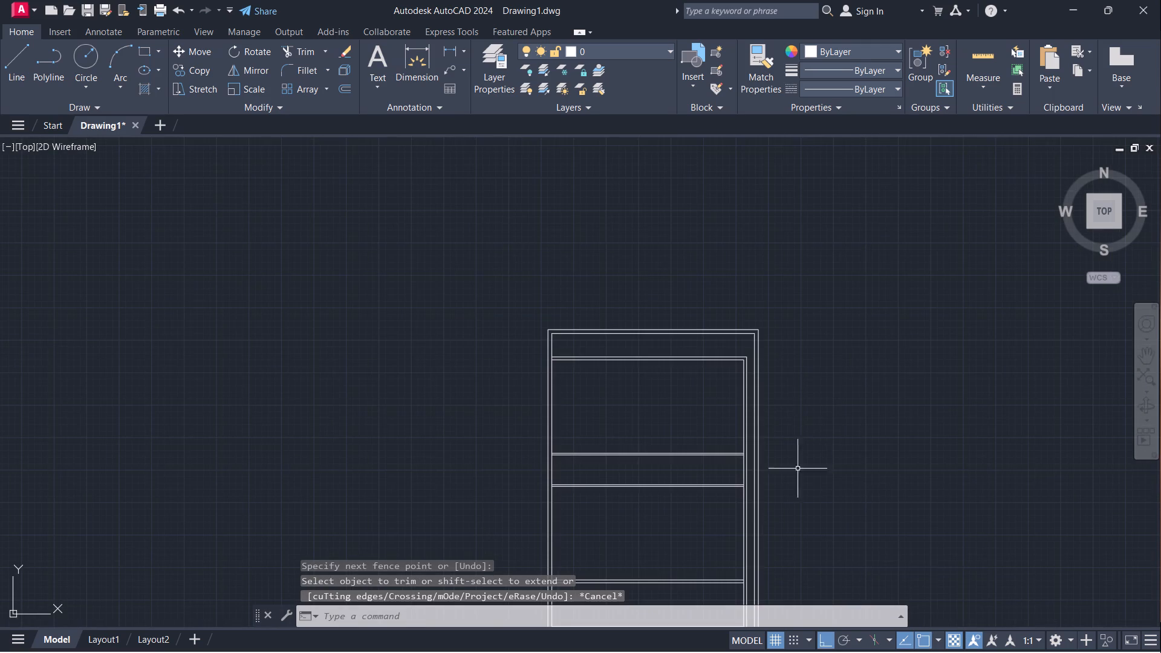
{"action": "middle_click_drag", "start_coordinate": [798, 469], "coordinate": [755, 312]}
{"action": "scroll", "coordinate": [698, 372], "scroll_direction": "up", "scroll_amount": 3}
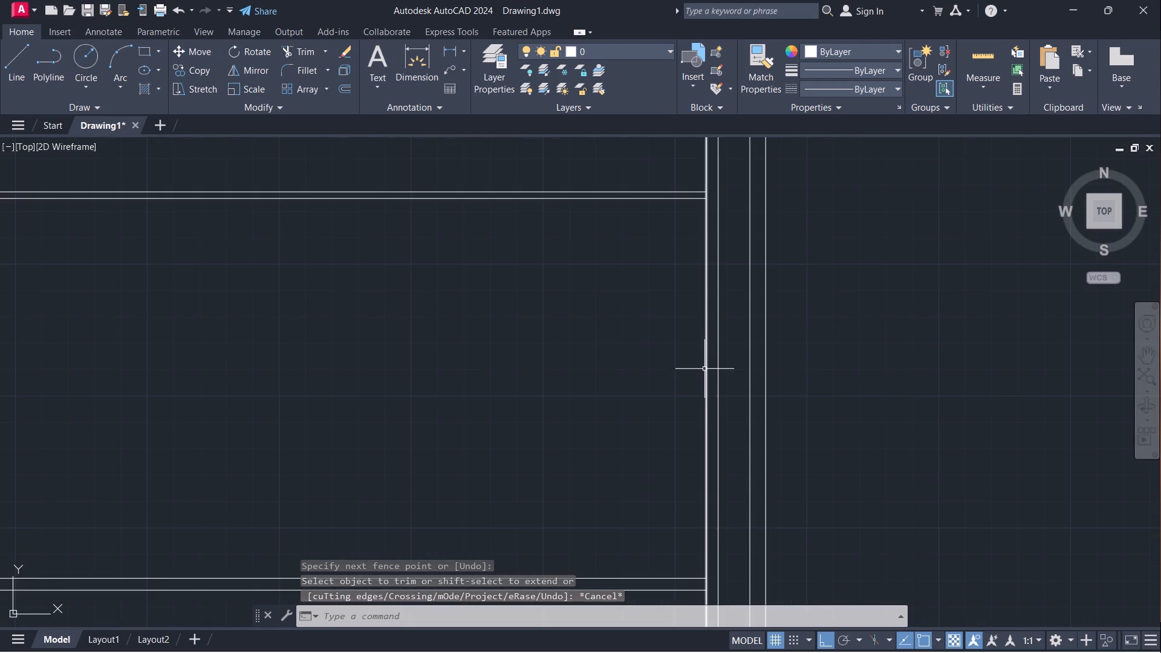
{"action": "left_click", "coordinate": [704, 368]}
{"action": "key", "text": "o"}
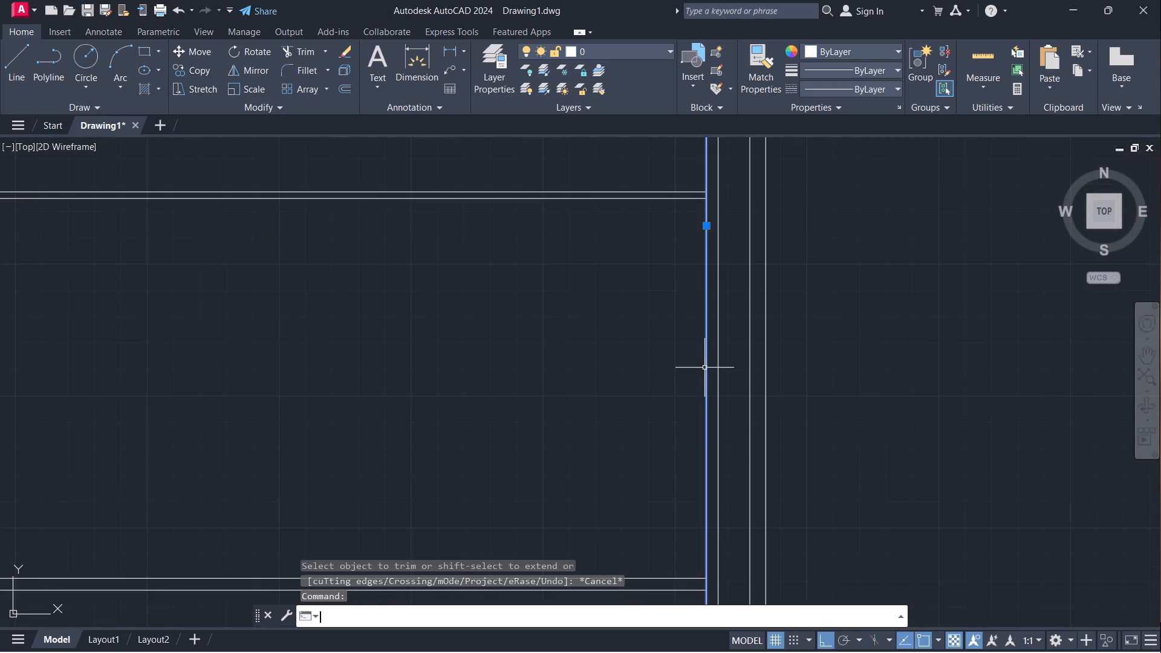
{"action": "key", "text": "Return"}
{"action": "left_click", "coordinate": [705, 366]}
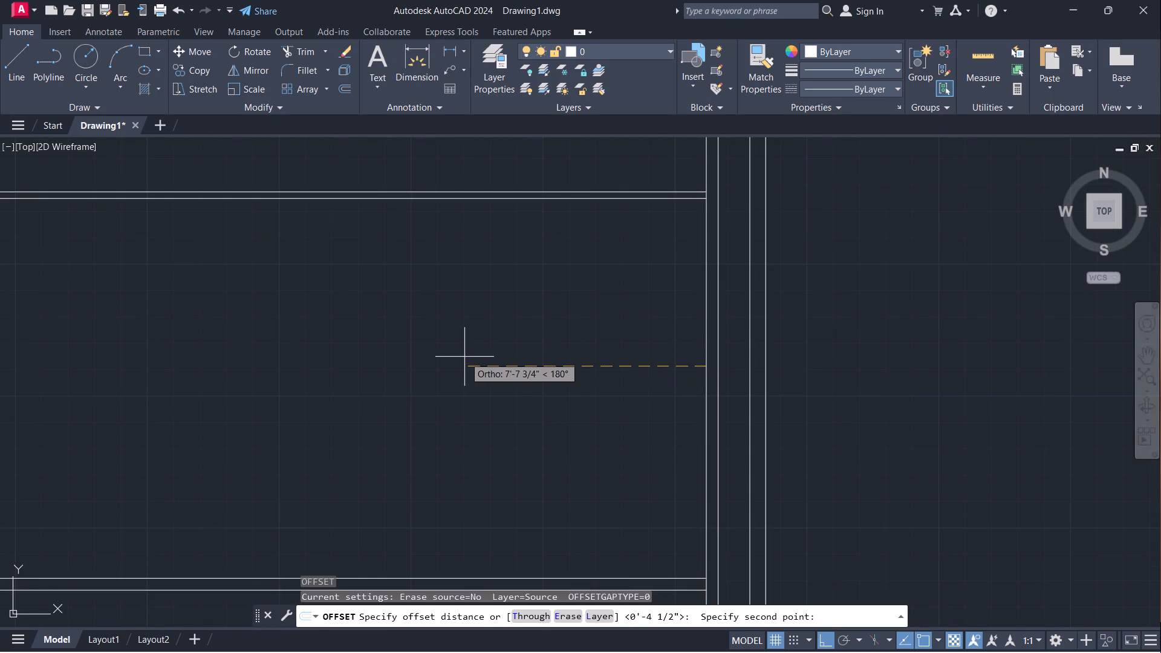
{"action": "type", "text": "12'"}
{"action": "key", "text": "Return"}
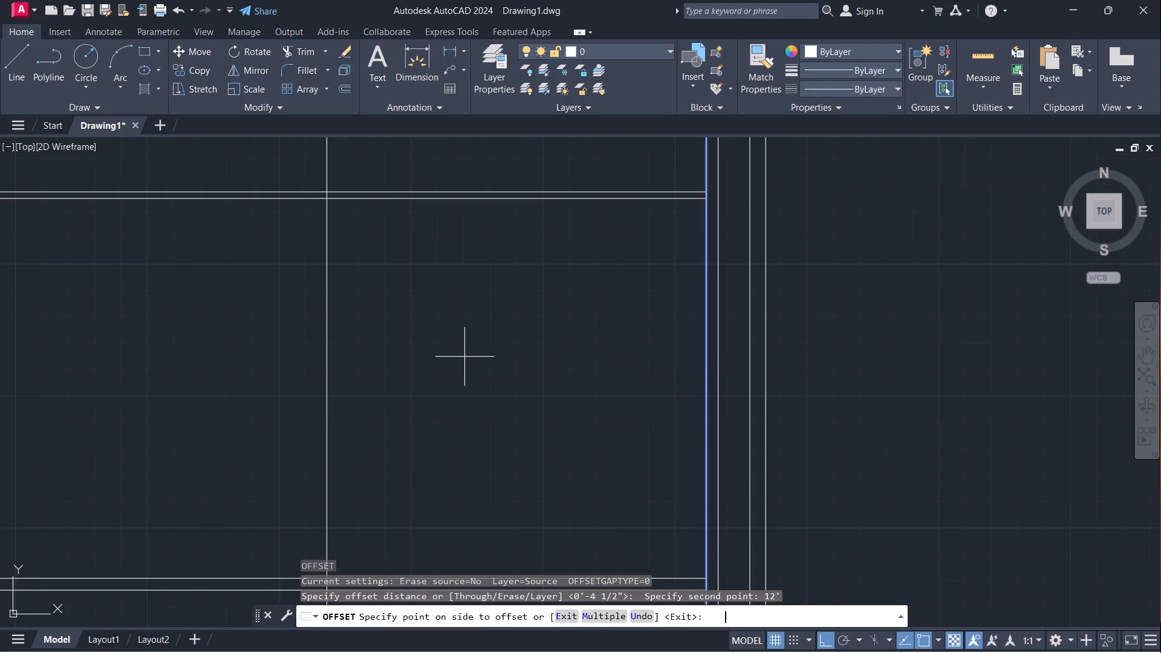
{"action": "left_click", "coordinate": [464, 352]}
{"action": "scroll", "coordinate": [493, 354], "scroll_direction": "down", "scroll_amount": 3}
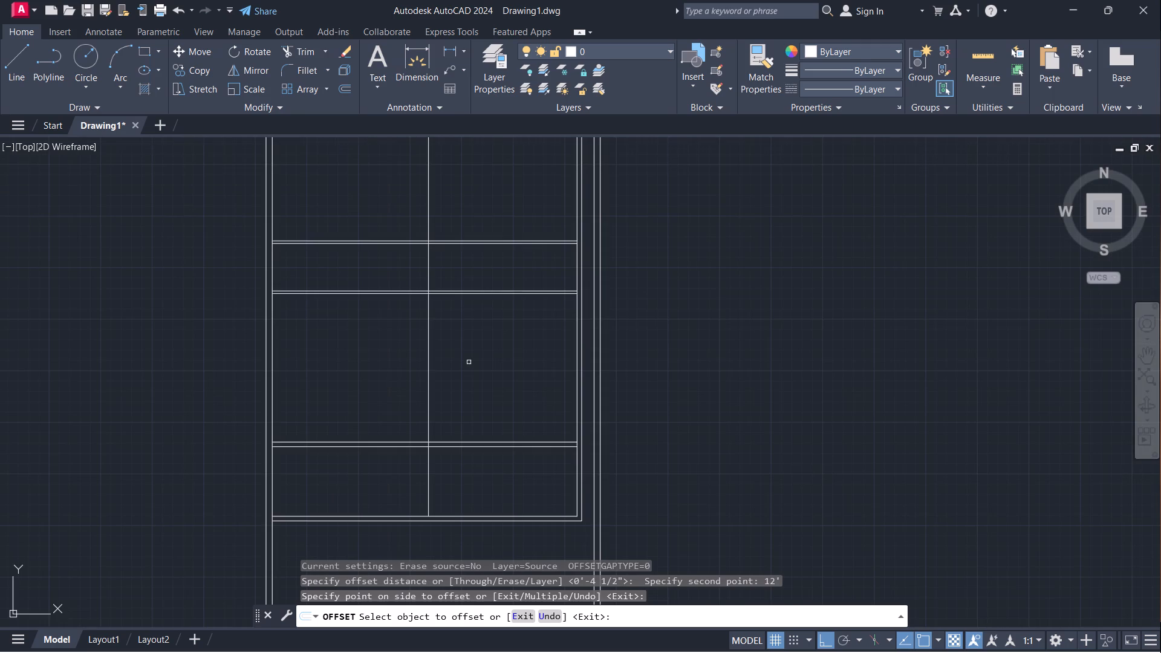
{"action": "middle_click_drag", "start_coordinate": [469, 363], "coordinate": [531, 409]}
{"action": "key", "text": "Escape"}
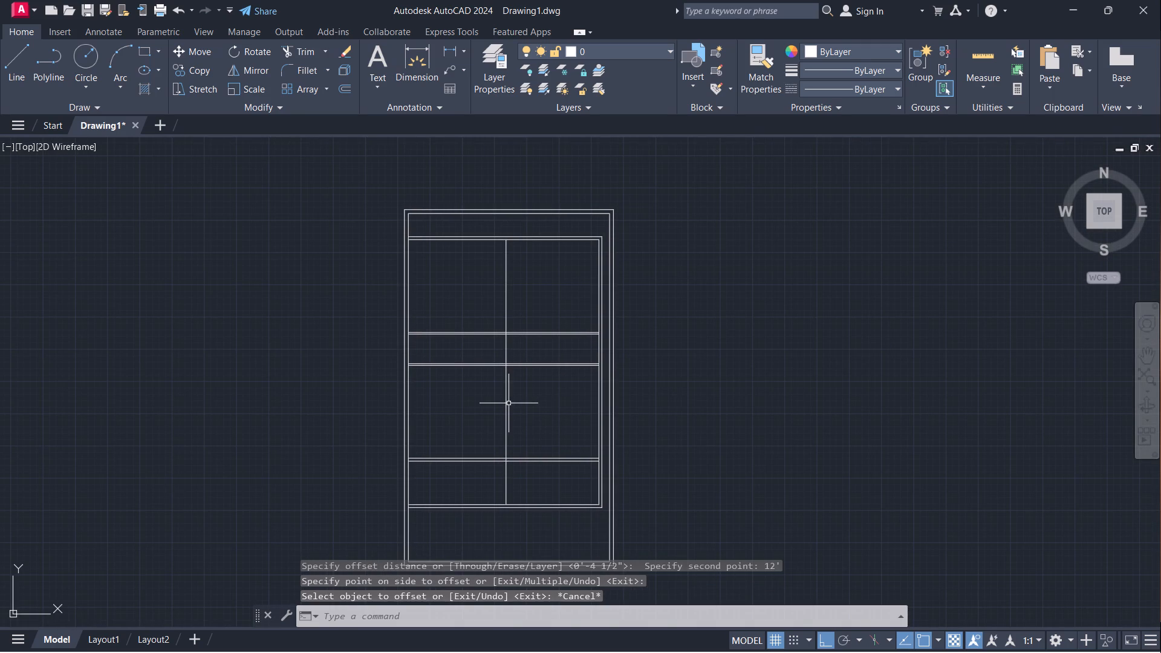
Offset the new middle vertical line 4.5" to the west to give the partition its thickness.
{"action": "left_click", "coordinate": [504, 404]}
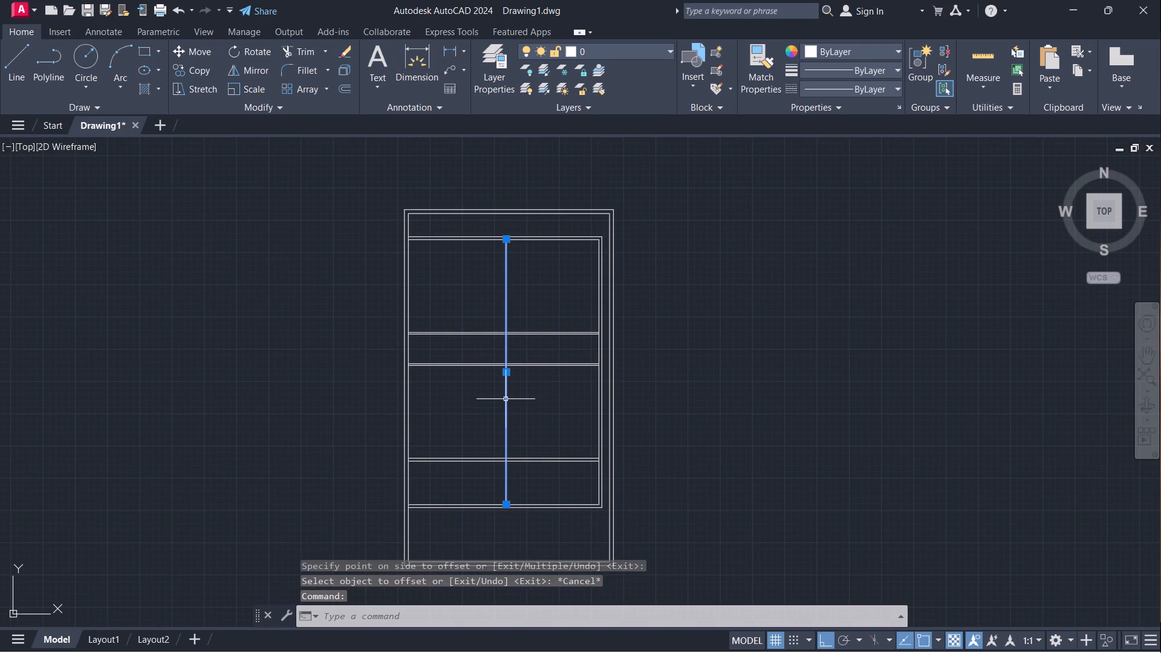
{"action": "key", "text": "0"}
{"action": "key", "text": "Return"}
{"action": "left_click", "coordinate": [506, 399]}
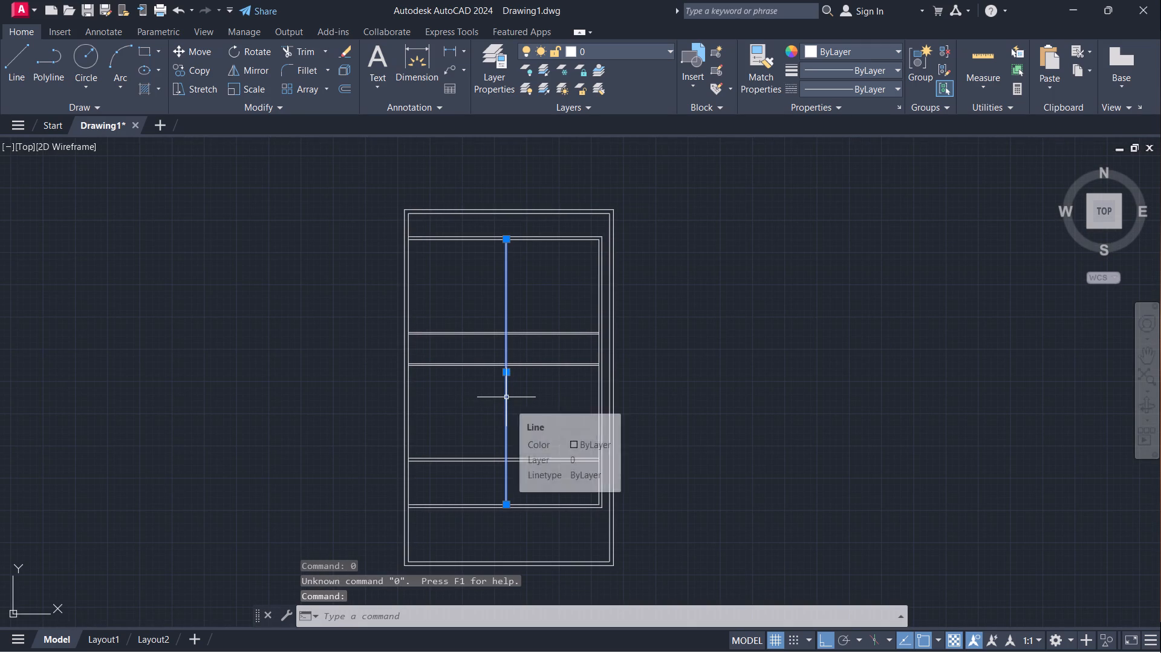
{"action": "key", "text": "o"}
{"action": "key", "text": "Return"}
{"action": "left_click", "coordinate": [506, 397]}
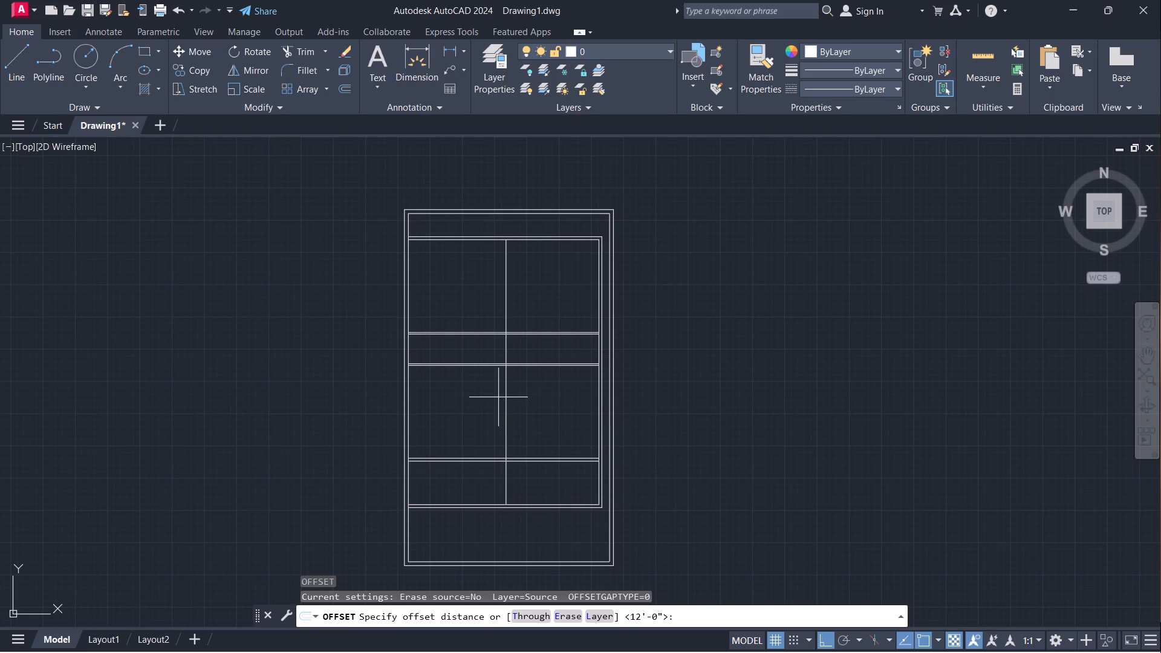
{"action": "left_click", "coordinate": [502, 406]}
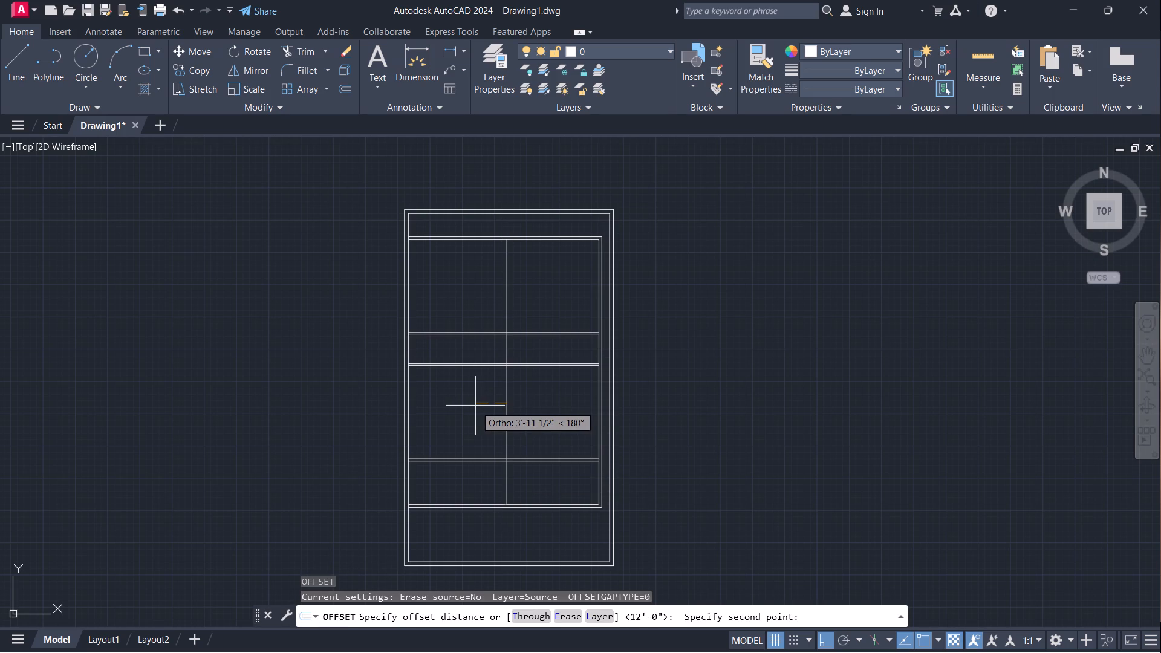
{"action": "type", "text": "4.5\""}
{"action": "key", "text": "Return"}
{"action": "left_click", "coordinate": [476, 391]}
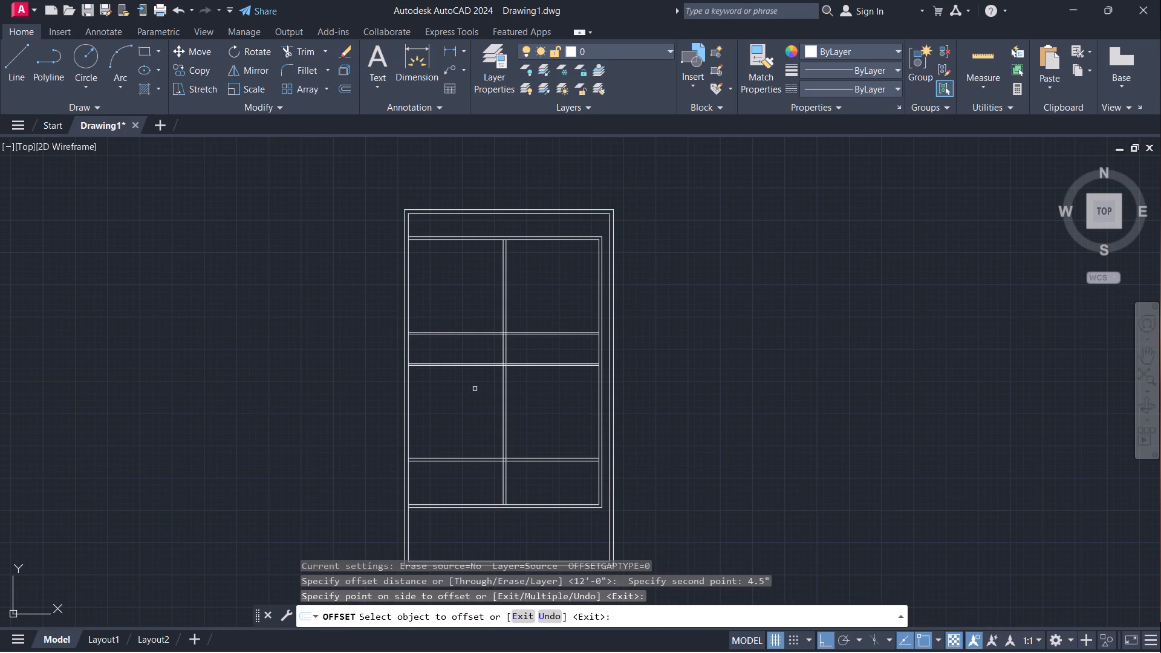
Check the clear width between the west outer wall's inner line and the middle vertical partition with a temporary linear dimension.
{"action": "scroll", "coordinate": [469, 383], "scroll_direction": "up", "scroll_amount": 1}
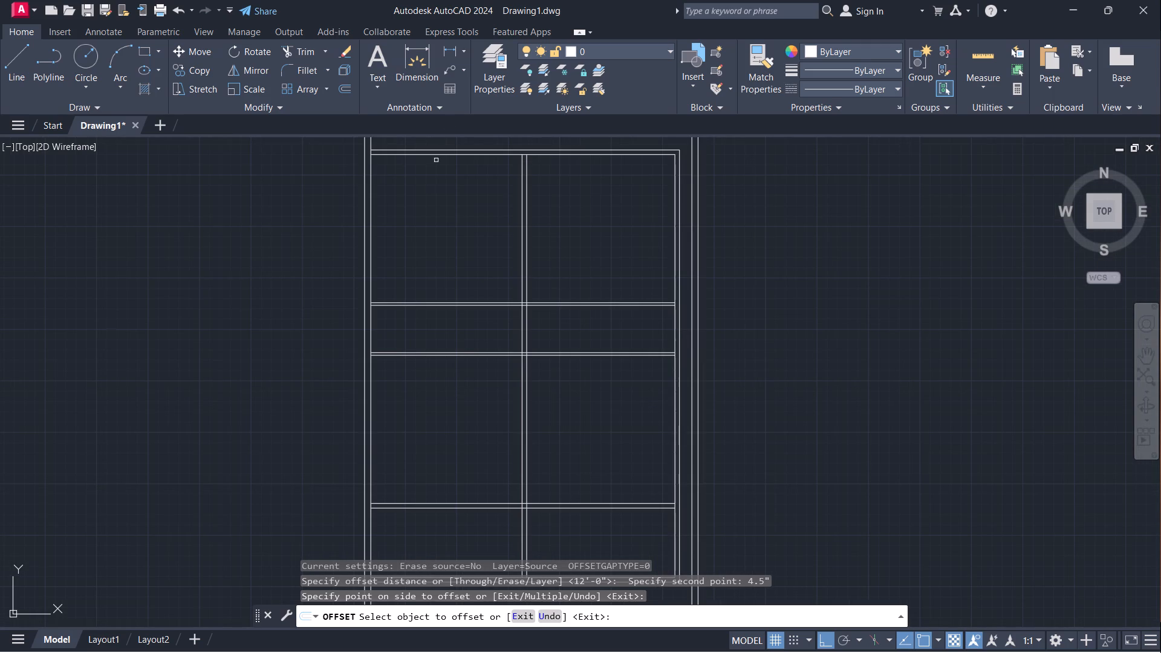
{"action": "left_click", "coordinate": [452, 53]}
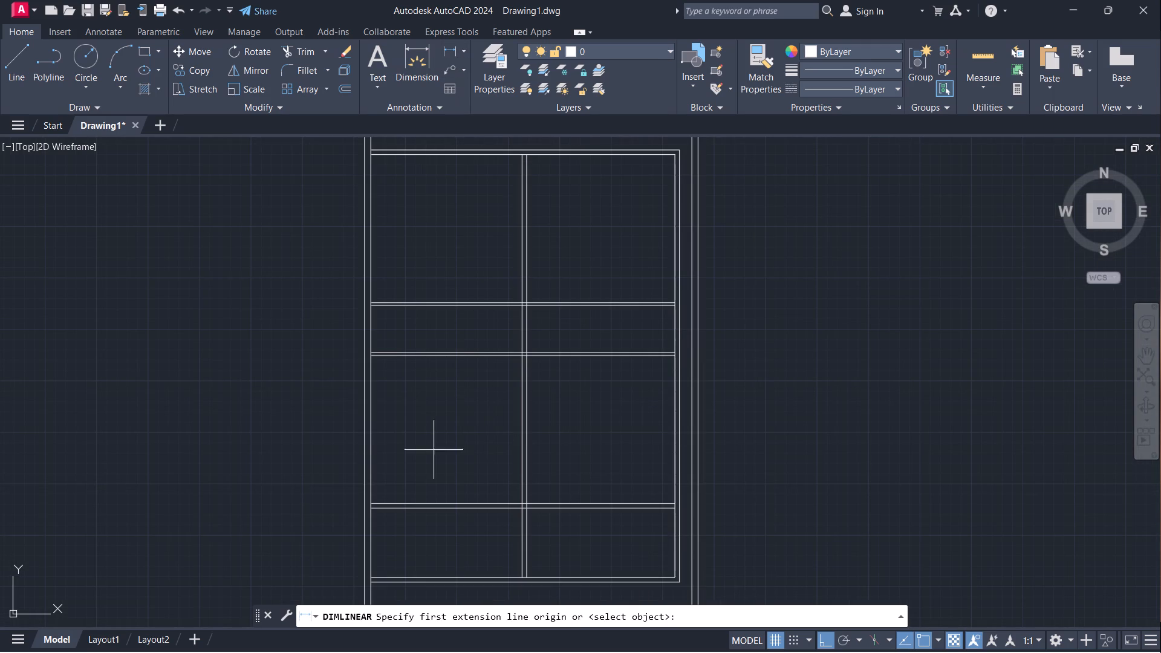
{"action": "left_click", "coordinate": [371, 444]}
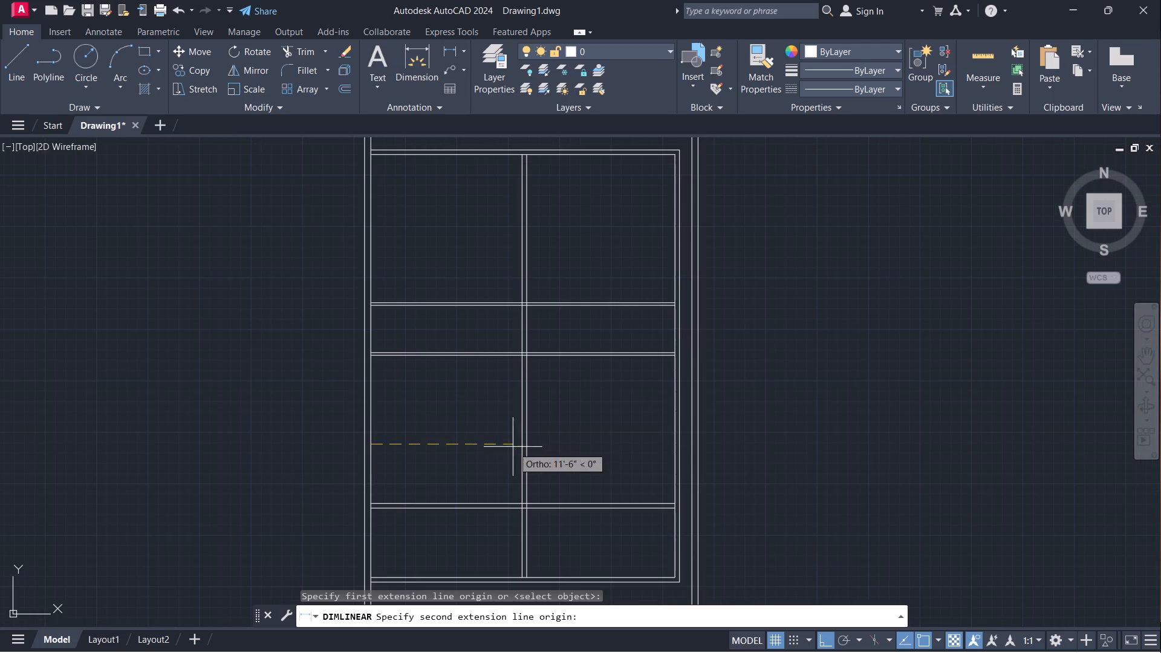
{"action": "left_click", "coordinate": [521, 447]}
{"action": "scroll", "coordinate": [471, 442], "scroll_direction": "up", "scroll_amount": 3}
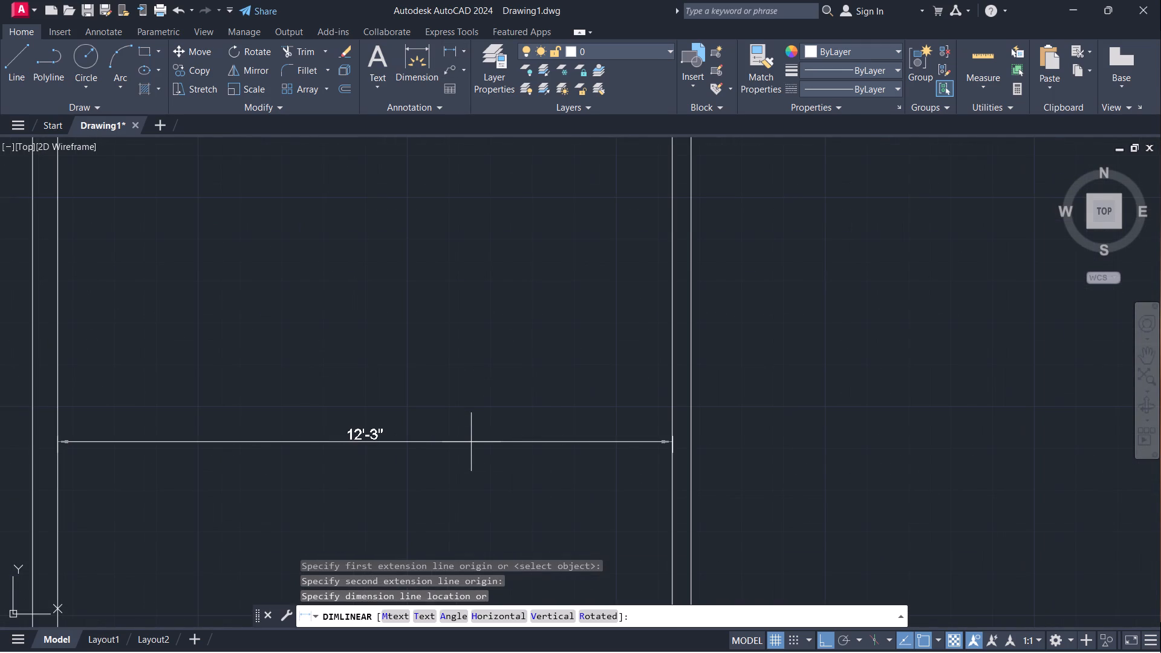
{"action": "key", "text": "Escape"}
Offset the west line of the middle vertical partition 9' to the west.
{"action": "scroll", "coordinate": [482, 433], "scroll_direction": "down", "scroll_amount": 2}
{"action": "middle_click_drag", "start_coordinate": [481, 430], "coordinate": [570, 427]}
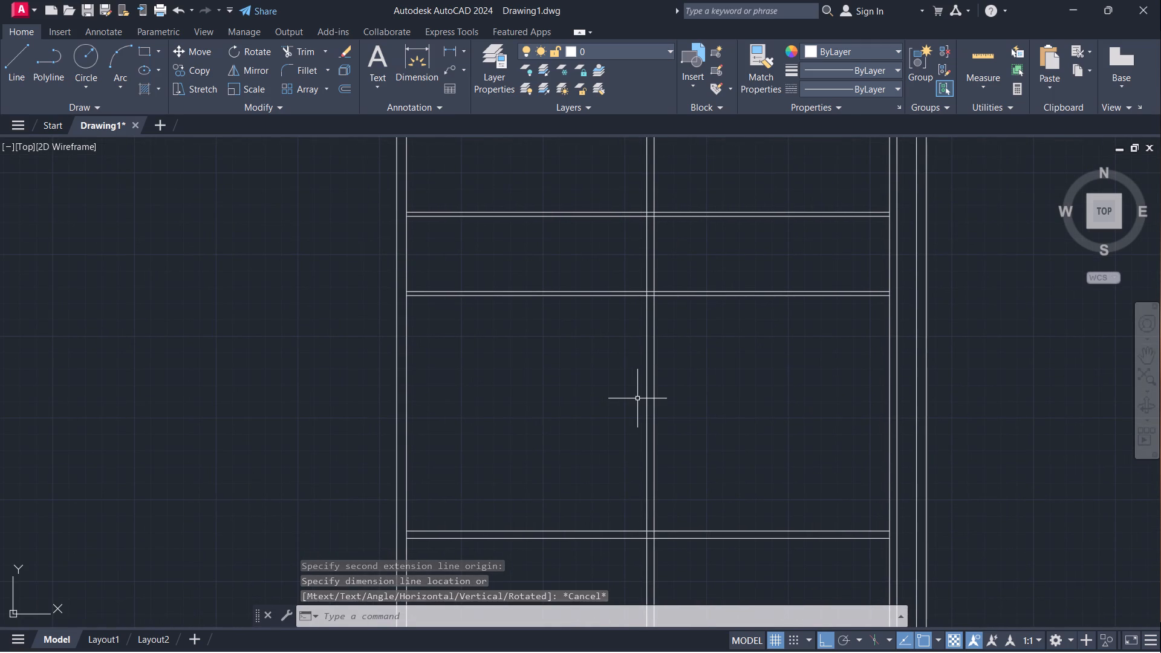
{"action": "key", "text": "o"}
{"action": "key", "text": "Return"}
{"action": "left_click", "coordinate": [647, 394]}
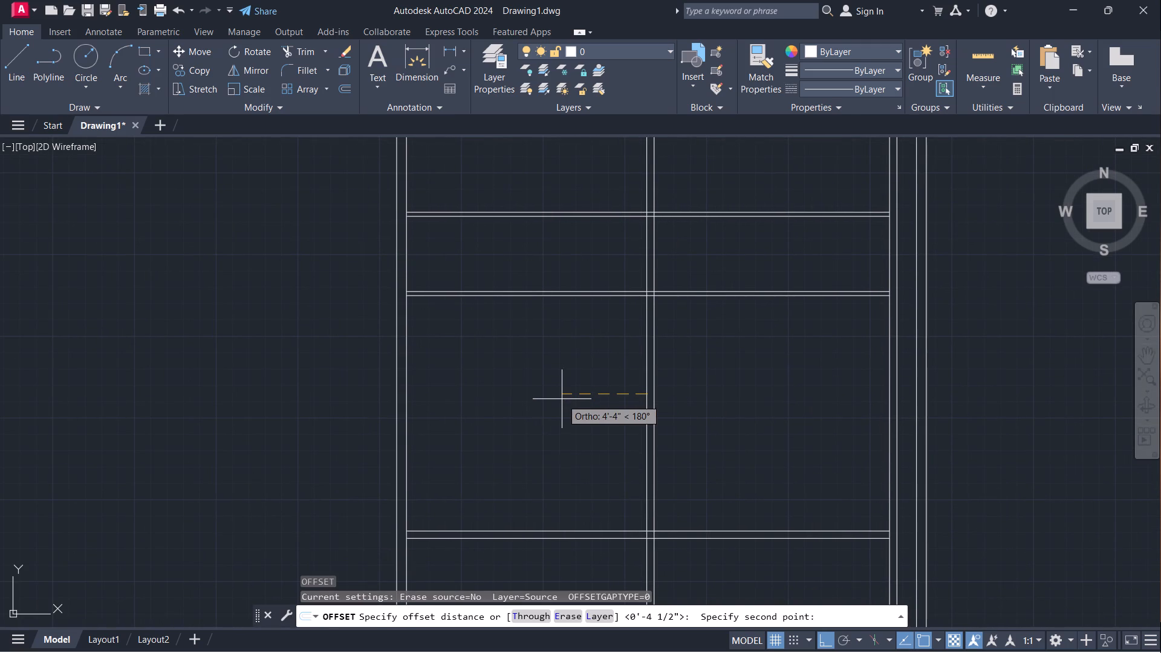
{"action": "key", "text": "9"}
{"action": "key", "text": "apostrophe"}
{"action": "key", "text": "Return"}
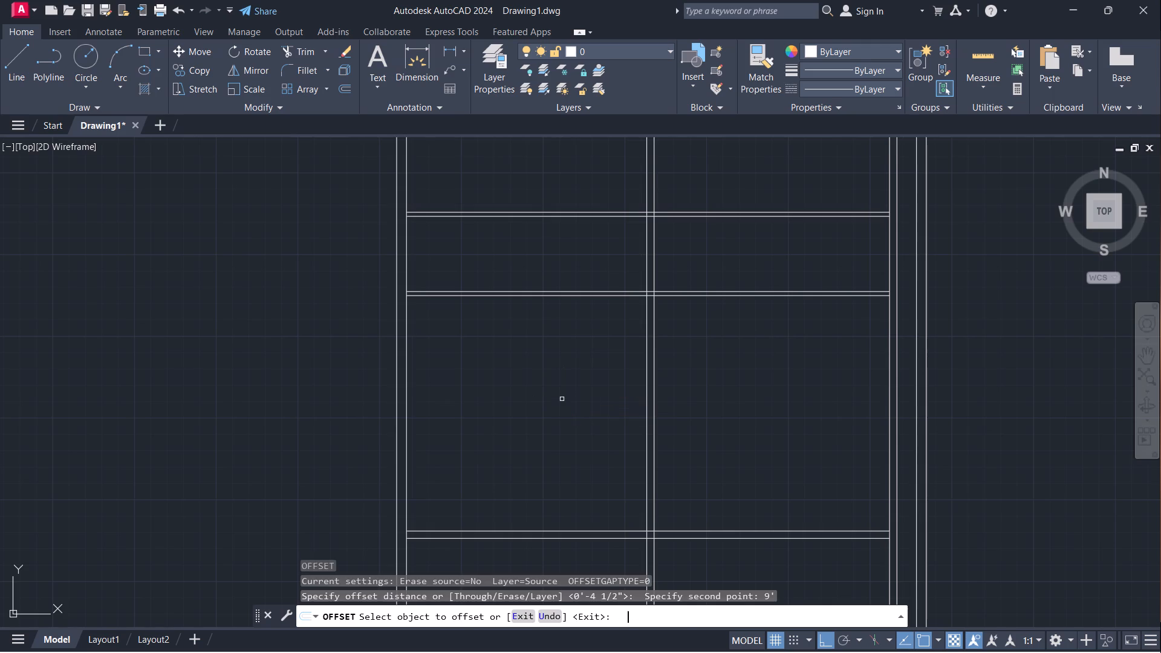
{"action": "left_click", "coordinate": [646, 386]}
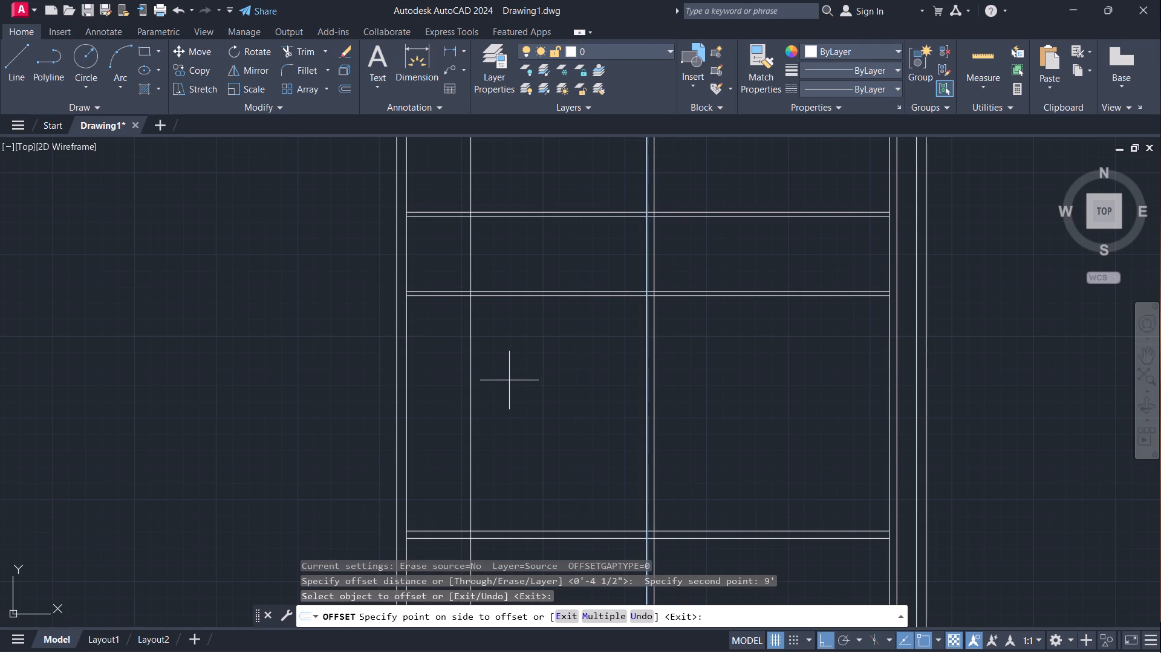
{"action": "left_click", "coordinate": [509, 380]}
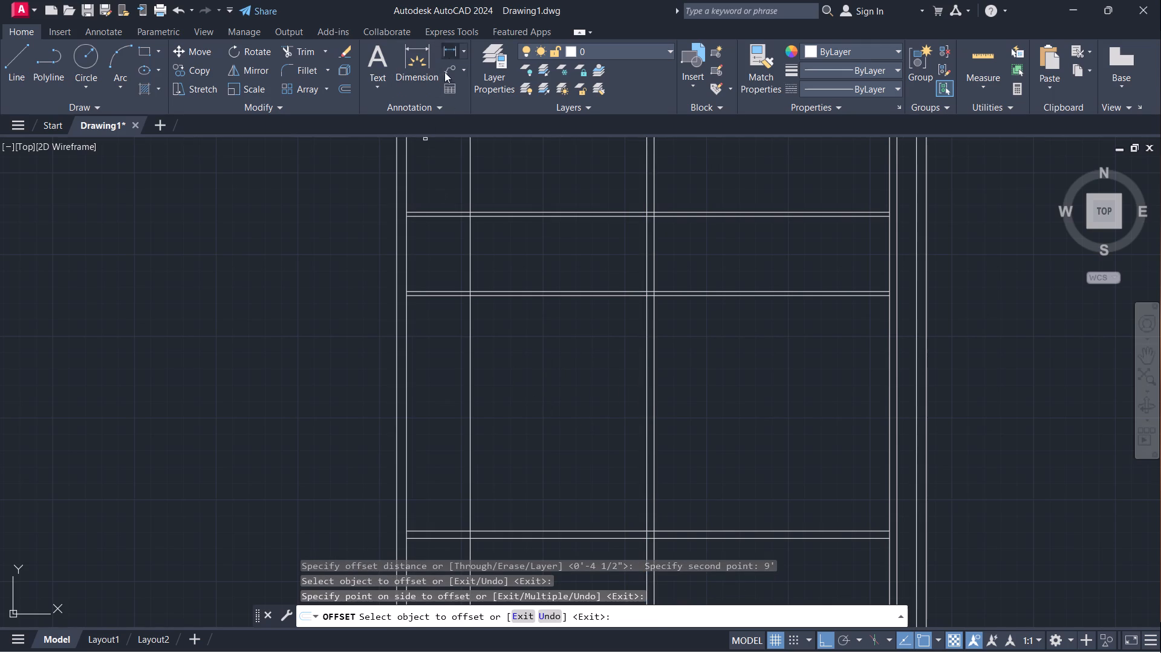
{"action": "key", "text": "space"}
Offset the new westernmost vertical partition line 4.5" to the west to form the wall thickness.
{"action": "key", "text": "space"}
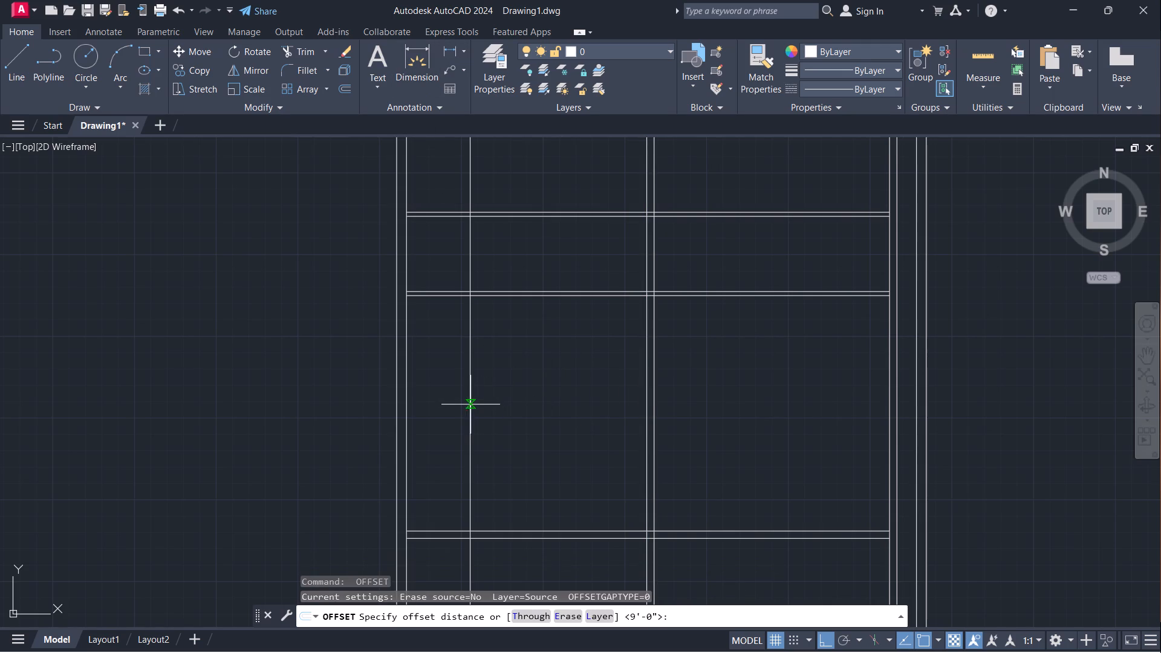
{"action": "left_click", "coordinate": [468, 405]}
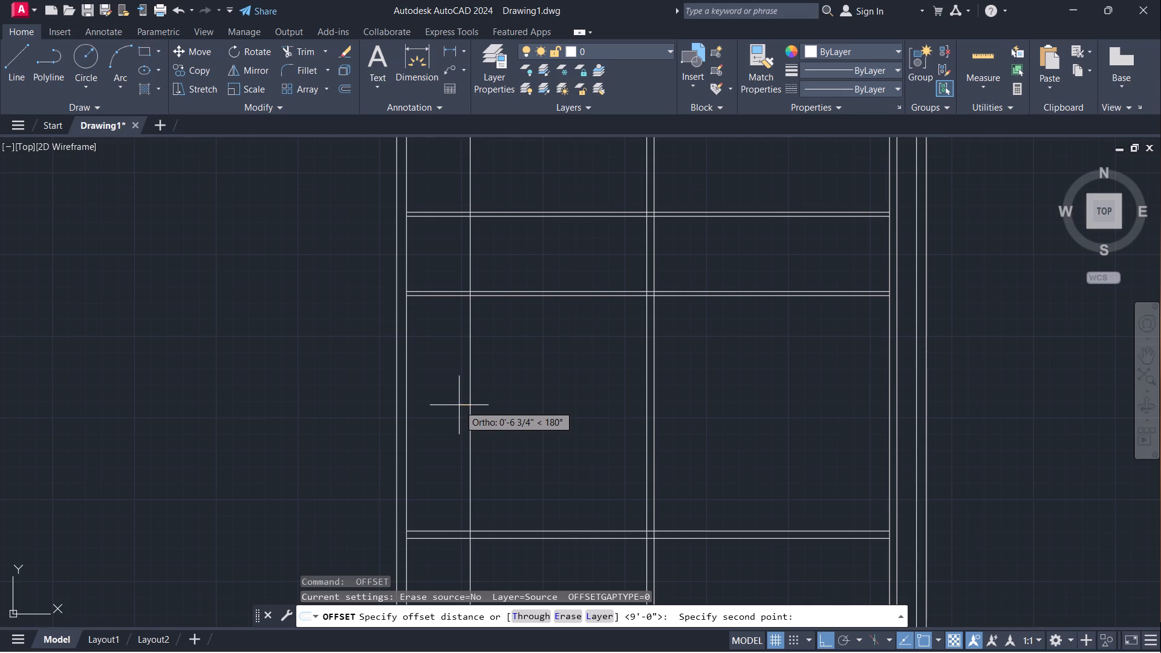
{"action": "type", "text": "4.5"}
{"action": "key", "text": "shift+quotedbl"}
{"action": "key", "text": "Return"}
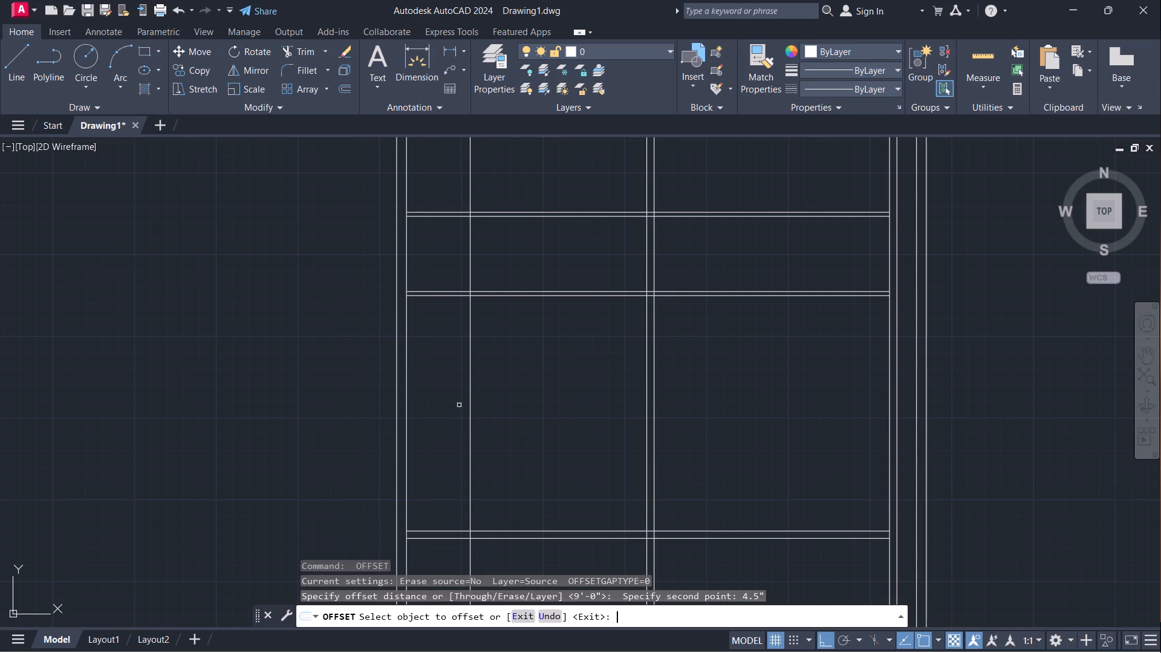
{"action": "left_click", "coordinate": [471, 411]}
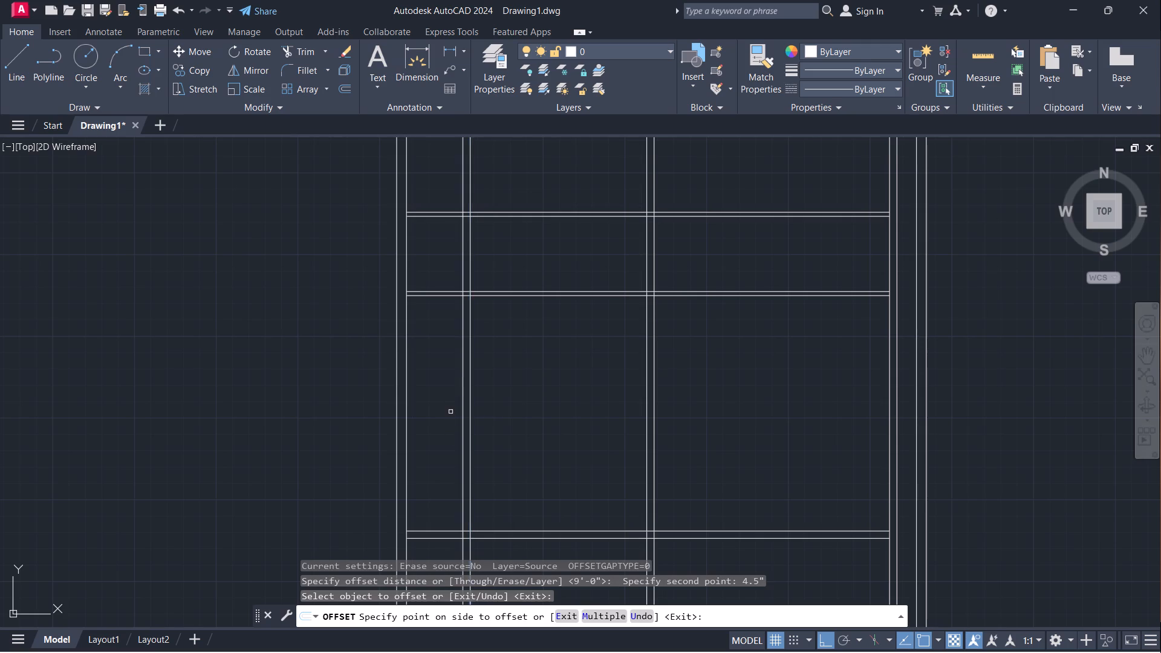
{"action": "left_click", "coordinate": [450, 412]}
Check the clear width between the west outer wall's inner line and the westernmost vertical partition with a linear dimension.
{"action": "left_click", "coordinate": [449, 48]}
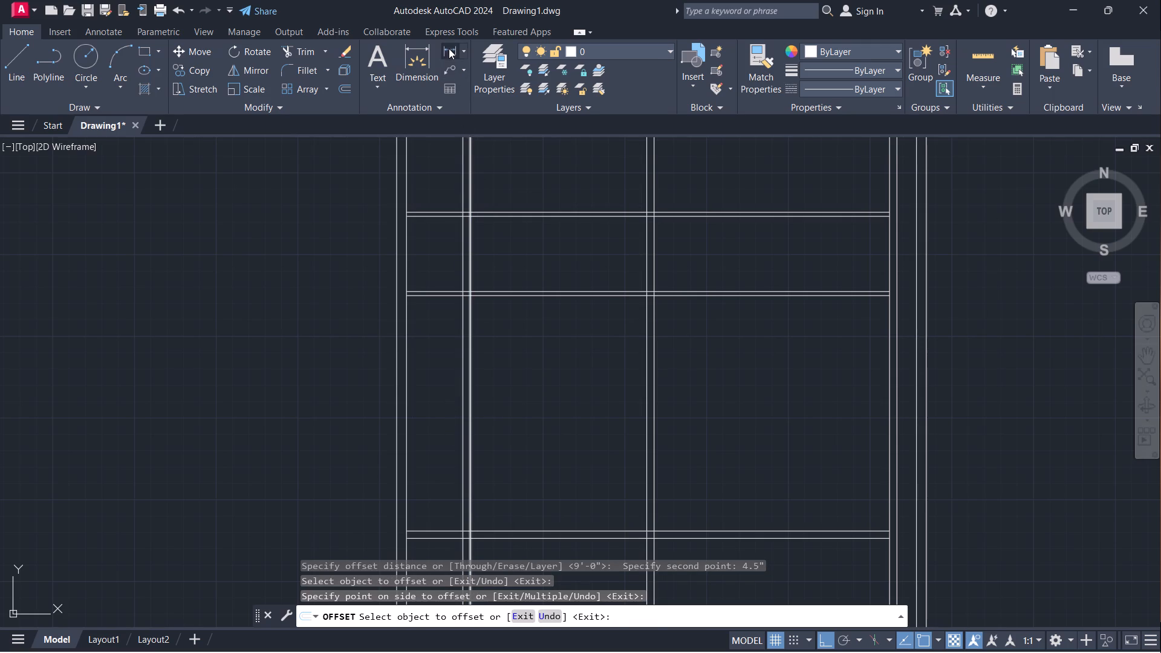
{"action": "left_click", "coordinate": [408, 415]}
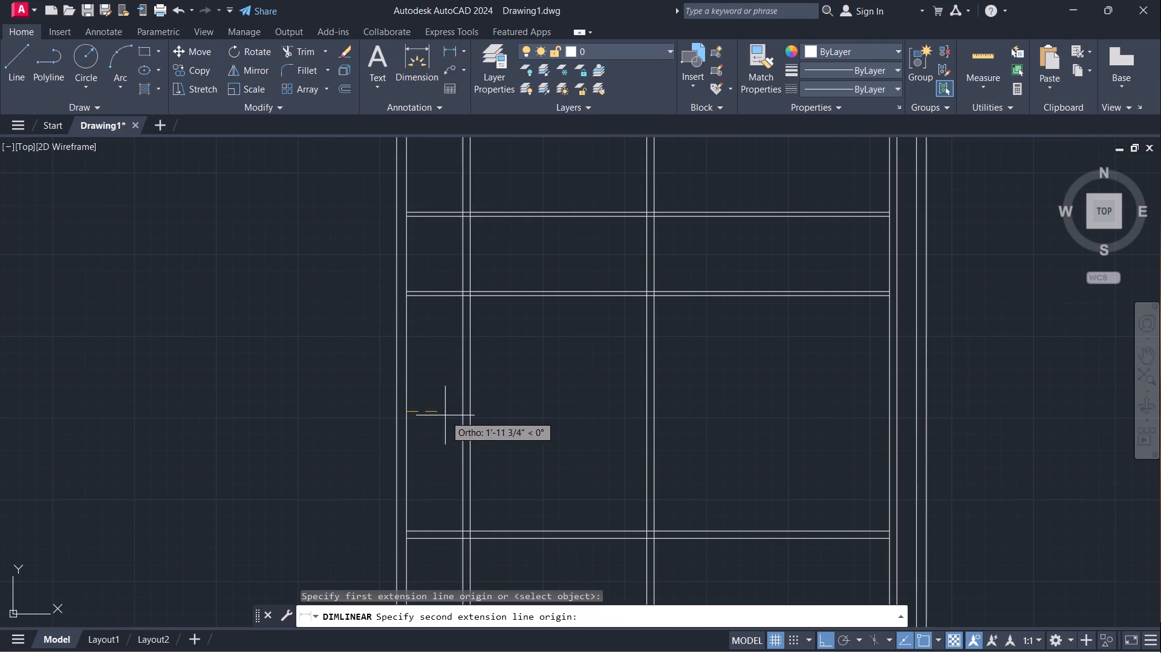
{"action": "left_click", "coordinate": [463, 416]}
{"action": "scroll", "coordinate": [429, 419], "scroll_direction": "up", "scroll_amount": 5}
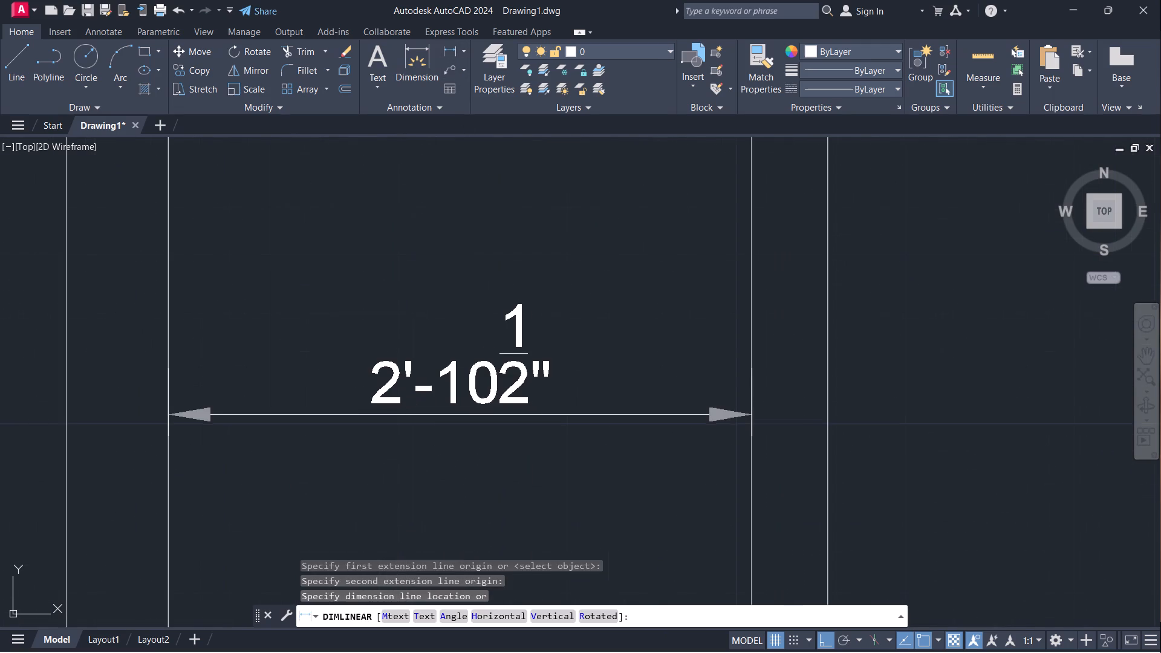
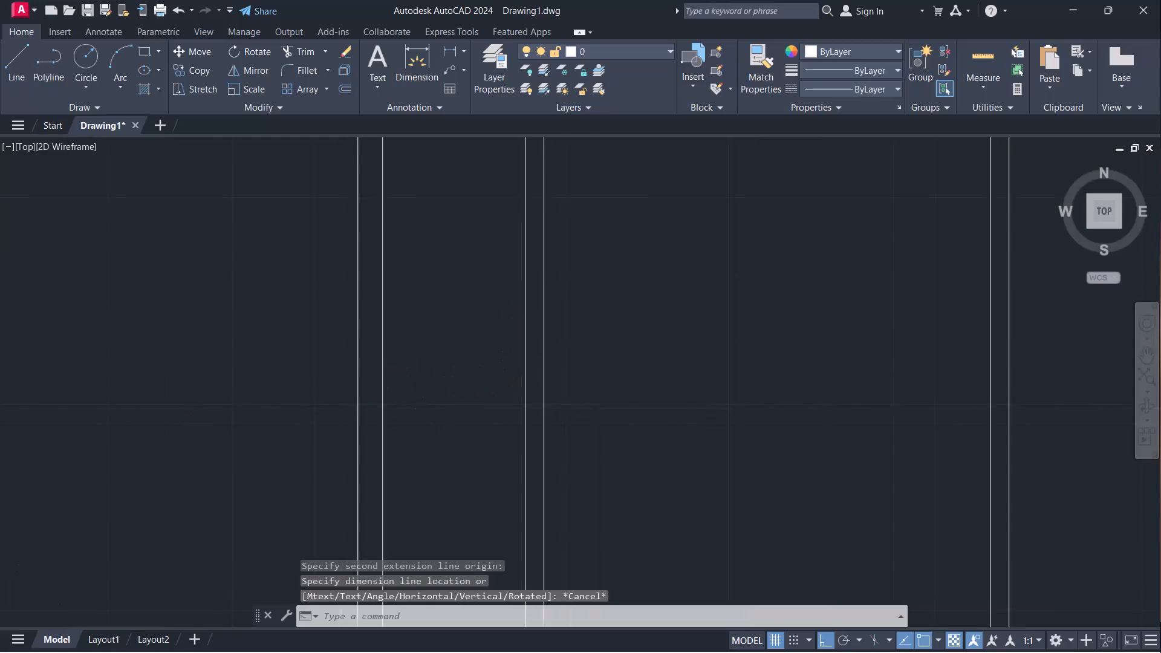
Trim the westernmost vertical partition south of the lower interior horizontal partition, and that horizontal partition's segment west of the vertical one.
{"action": "scroll", "coordinate": [454, 397], "scroll_direction": "down", "scroll_amount": 1}
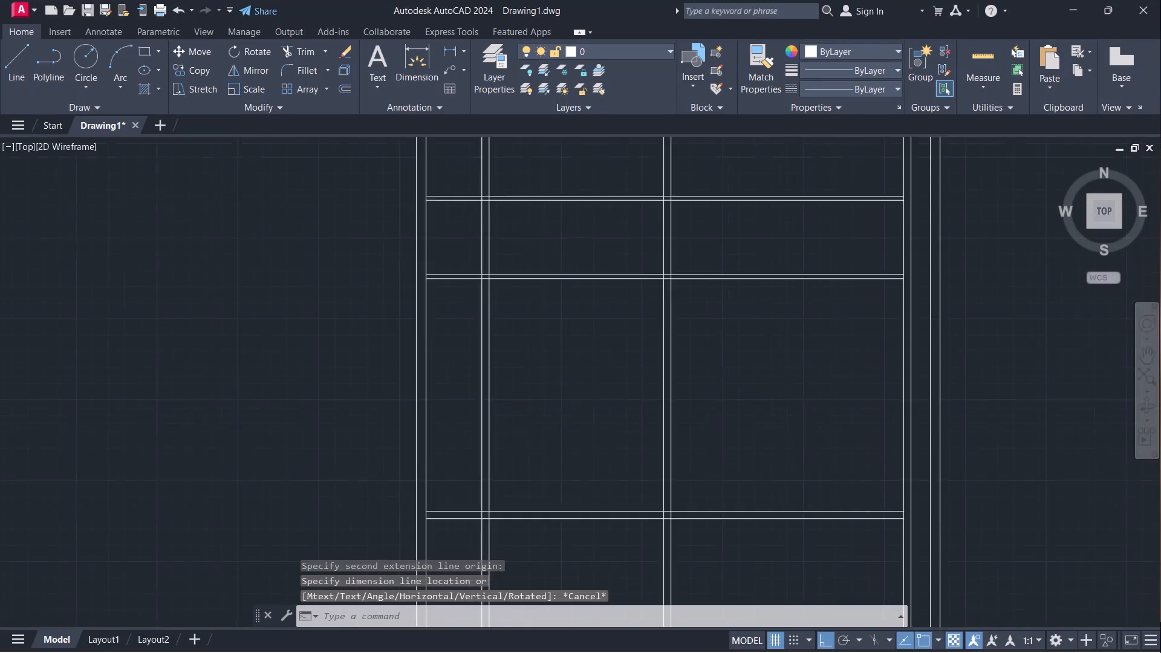
{"action": "scroll", "coordinate": [454, 397], "scroll_direction": "down", "scroll_amount": 1}
{"action": "middle_click_drag", "start_coordinate": [509, 424], "coordinate": [580, 418]}
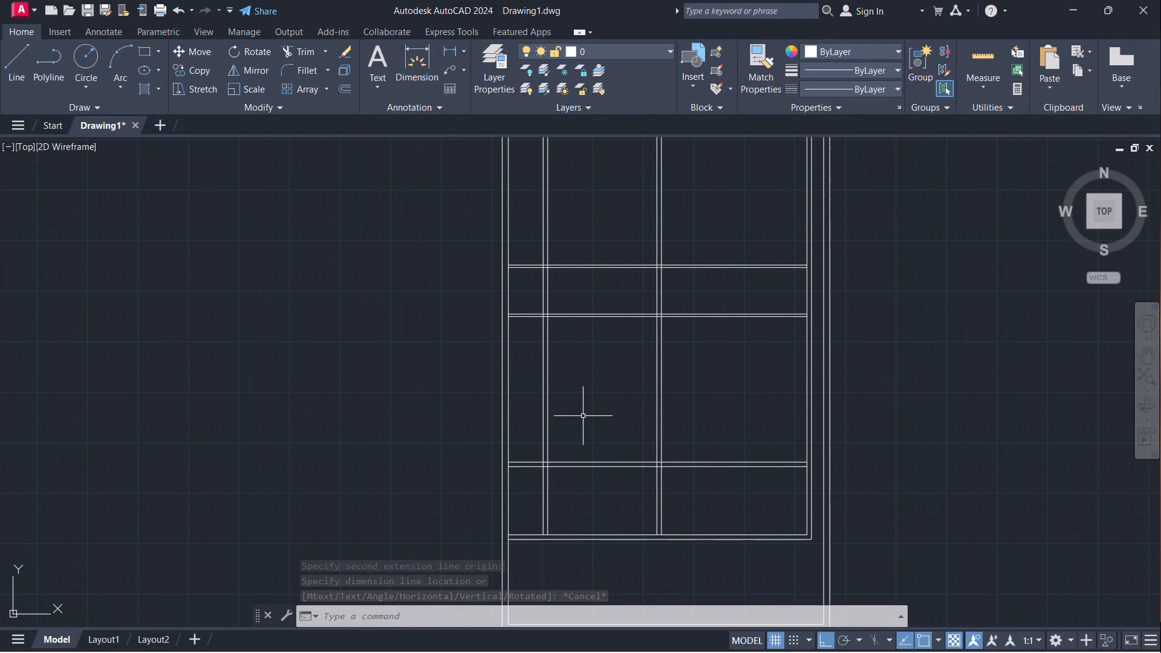
{"action": "type", "text": "tr"}
{"action": "key", "text": "Return"}
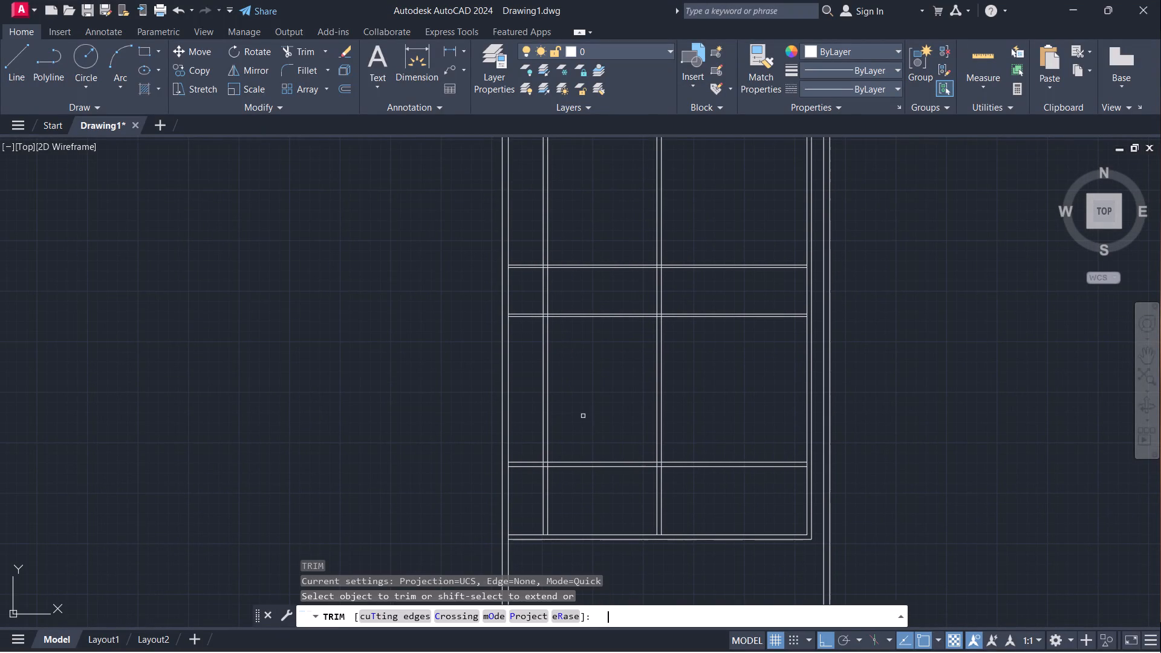
{"action": "left_click_drag", "start_coordinate": [597, 521], "coordinate": [536, 484]}
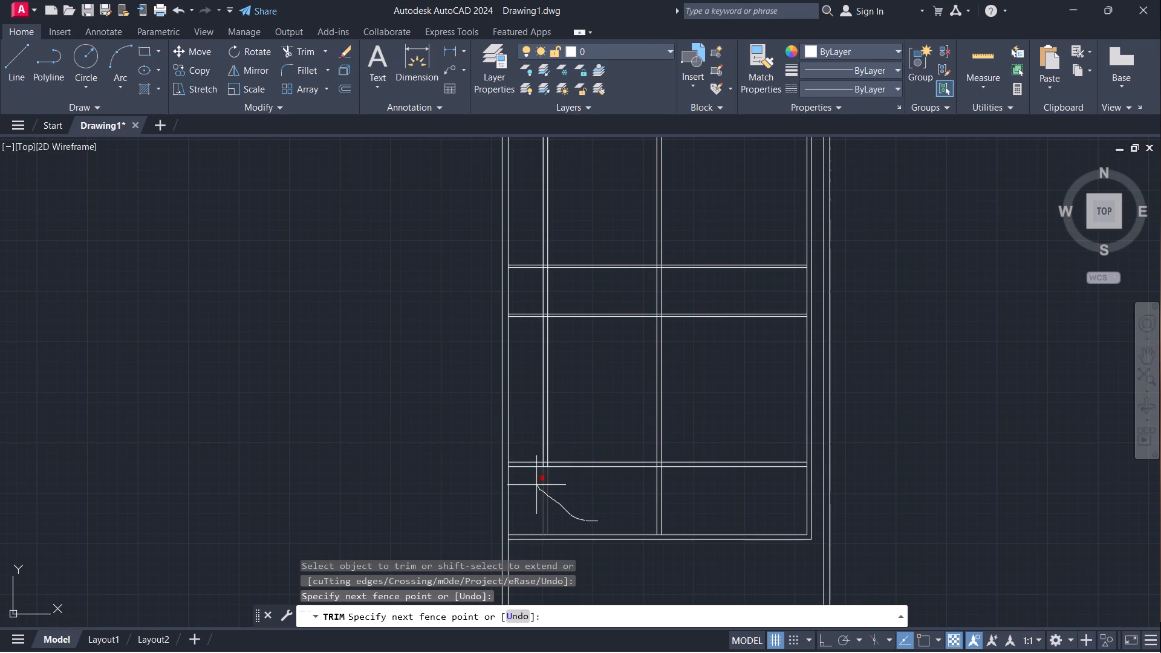
{"action": "left_click_drag", "start_coordinate": [536, 484], "coordinate": [530, 438]}
{"action": "scroll", "coordinate": [605, 418], "scroll_direction": "down", "scroll_amount": 1}
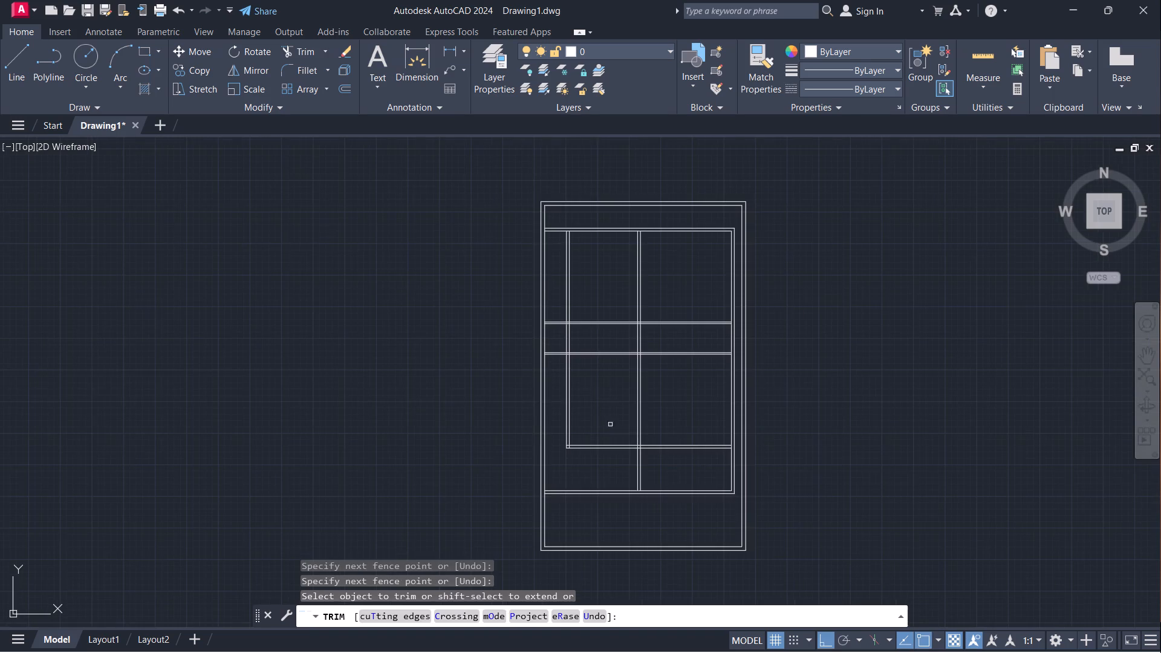
Trim the two middle horizontal partitions west of the middle vertical partition, including their leftover pieces inside the westernmost vertical partition.
{"action": "left_click_drag", "start_coordinate": [555, 366], "coordinate": [561, 345]}
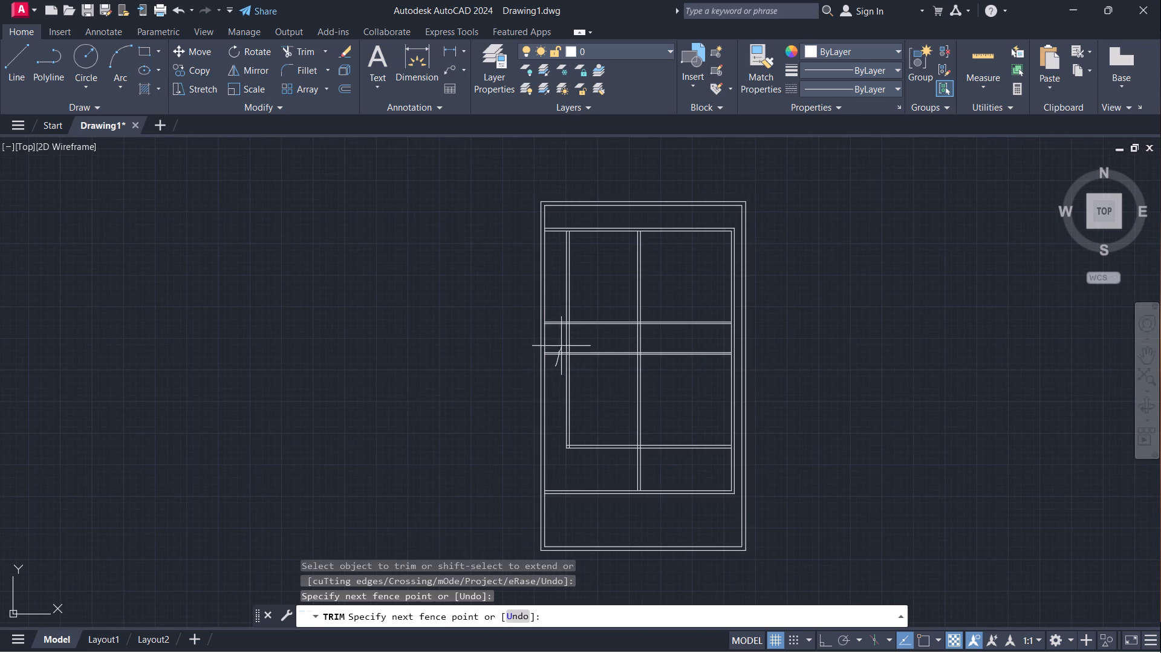
{"action": "left_click_drag", "start_coordinate": [561, 345], "coordinate": [562, 315]}
{"action": "left_click_drag", "start_coordinate": [594, 370], "coordinate": [604, 347]}
{"action": "left_click_drag", "start_coordinate": [604, 347], "coordinate": [607, 297]}
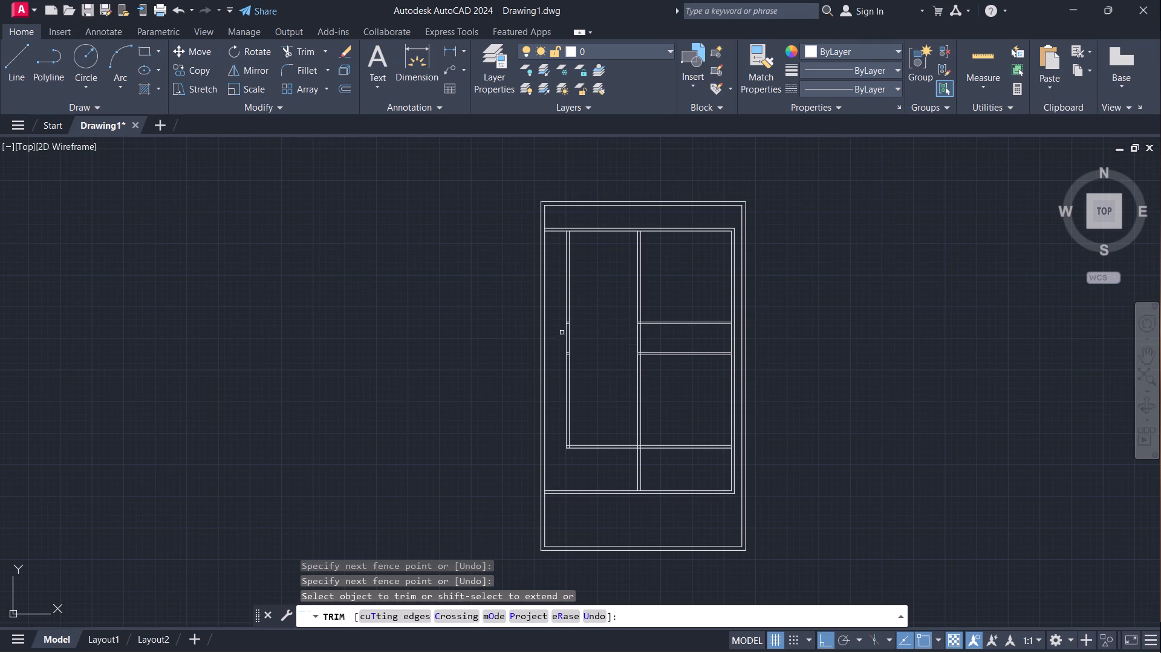
{"action": "scroll", "coordinate": [562, 331], "scroll_direction": "up", "scroll_amount": 4}
{"action": "left_click_drag", "start_coordinate": [587, 273], "coordinate": [584, 285]}
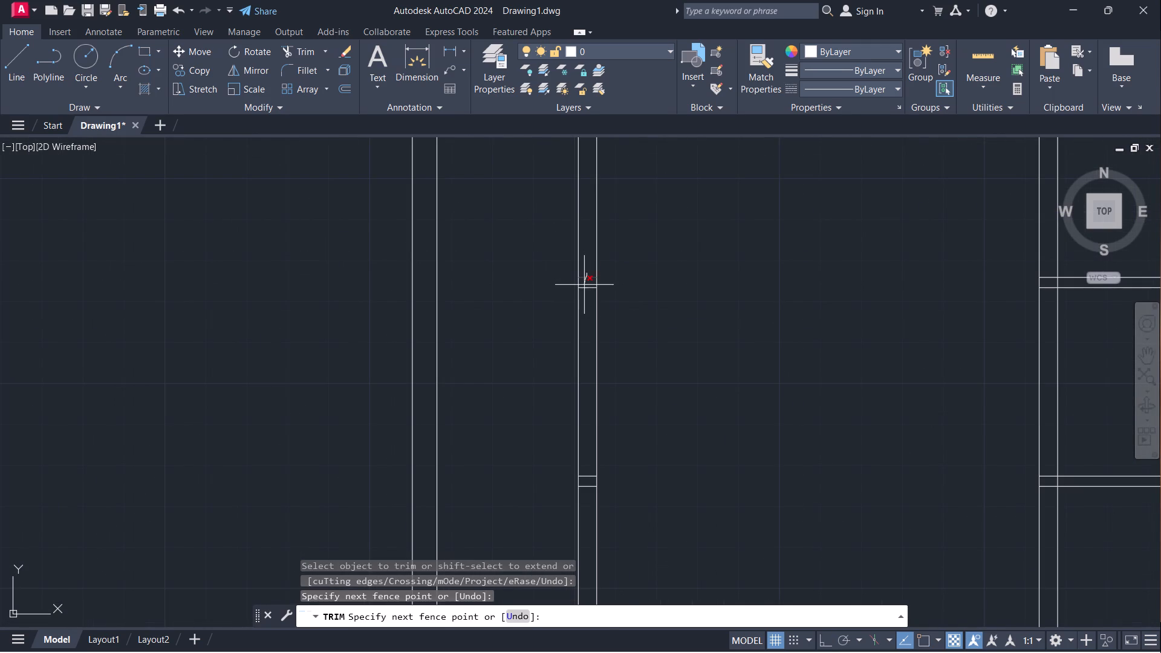
{"action": "left_click_drag", "start_coordinate": [584, 285], "coordinate": [582, 293]}
{"action": "left_click_drag", "start_coordinate": [585, 458], "coordinate": [586, 465]}
{"action": "left_click_drag", "start_coordinate": [586, 465], "coordinate": [584, 498]}
{"action": "scroll", "coordinate": [675, 452], "scroll_direction": "down", "scroll_amount": 3}
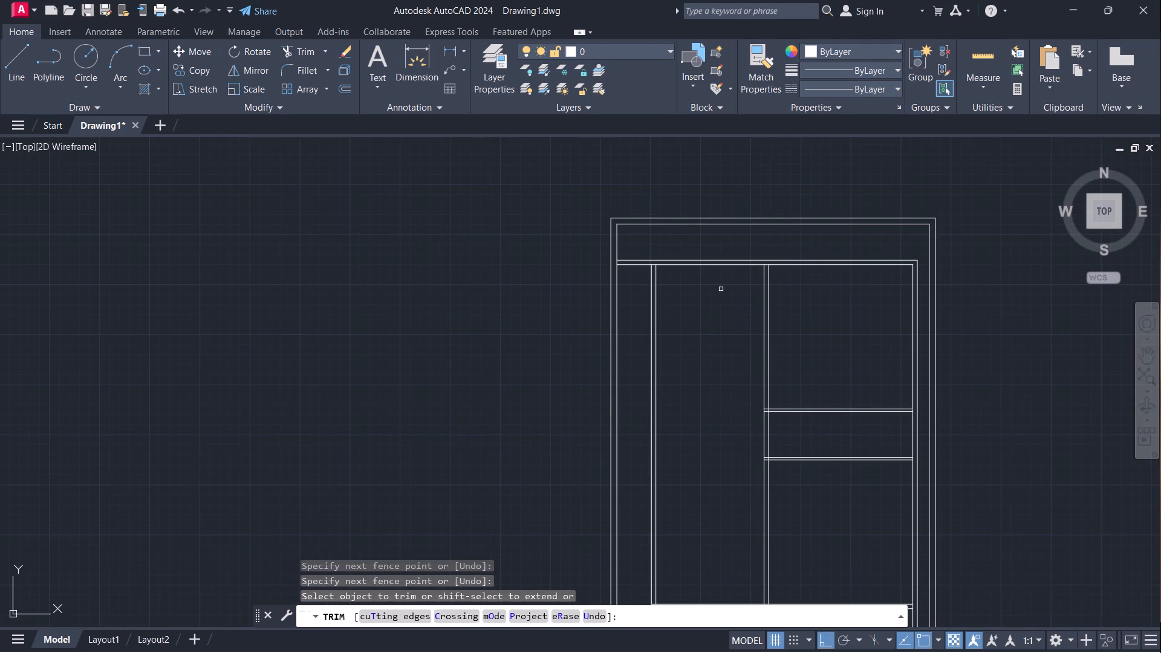
Extend the west line of the westernmost vertical partition north to the outer line of the top horizontal partition.
{"action": "scroll", "coordinate": [635, 258], "scroll_direction": "up", "scroll_amount": 3}
{"action": "left_click", "coordinate": [639, 248]}
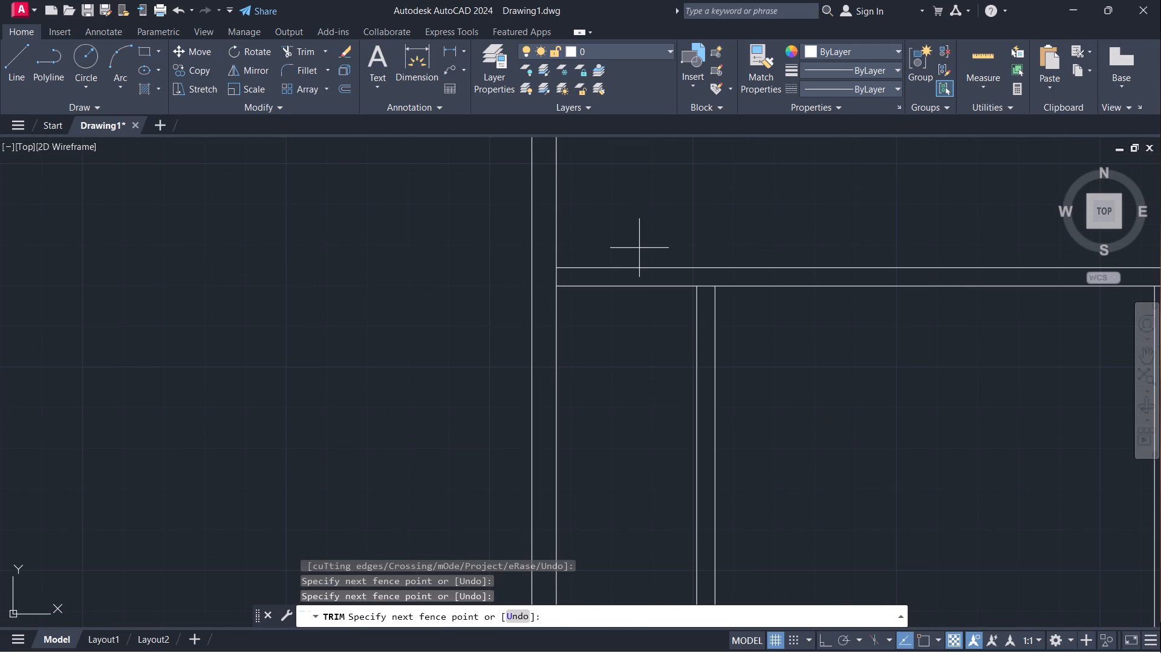
{"action": "key", "text": "Escape"}
{"action": "key", "text": "e"}
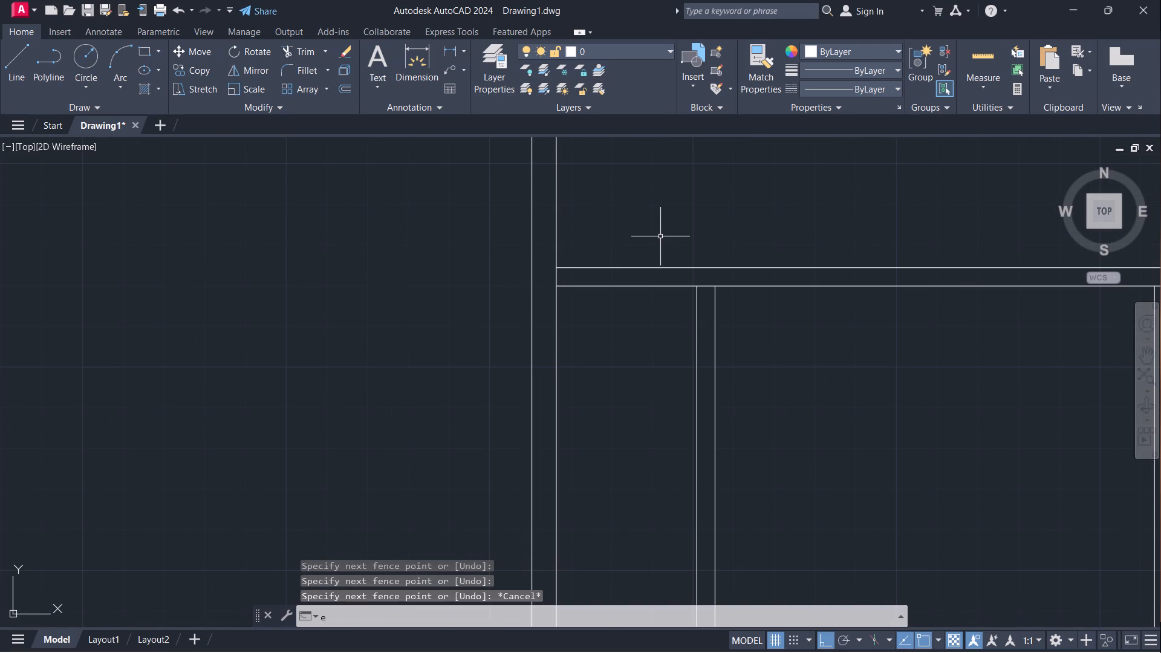
{"action": "key", "text": "x"}
{"action": "key", "text": "Return"}
{"action": "left_click", "coordinate": [698, 312]}
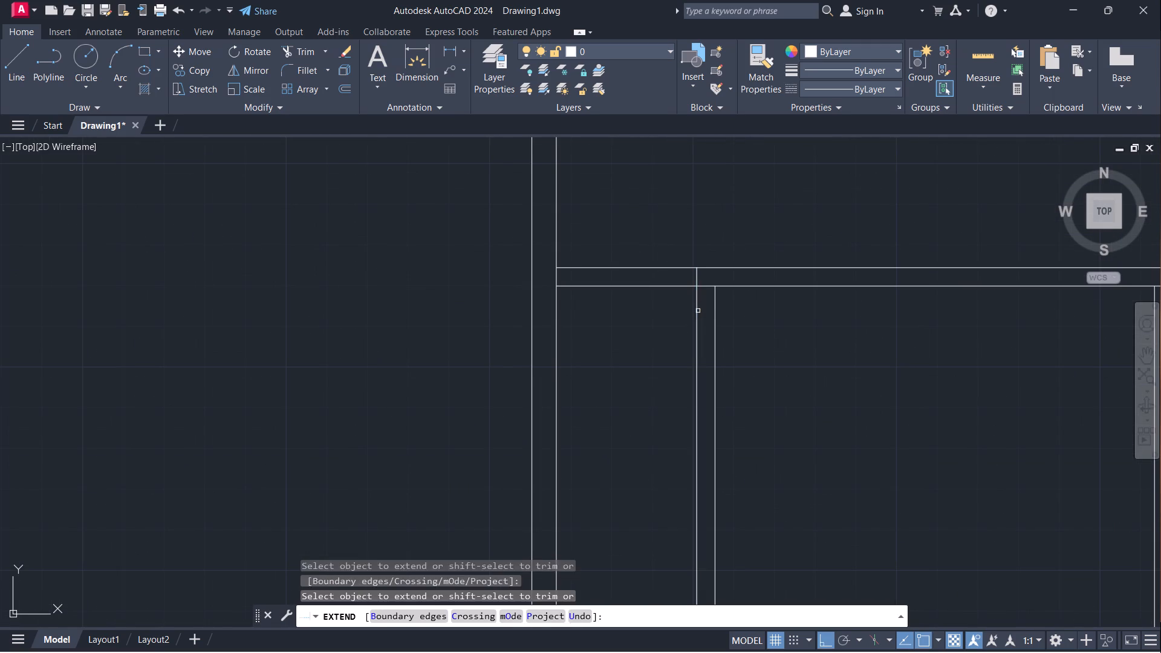
{"action": "key", "text": "Escape"}
Trim the top horizontal partition west of the westernmost vertical partition to leave a clean northwest corner.
{"action": "type", "text": "tr"}
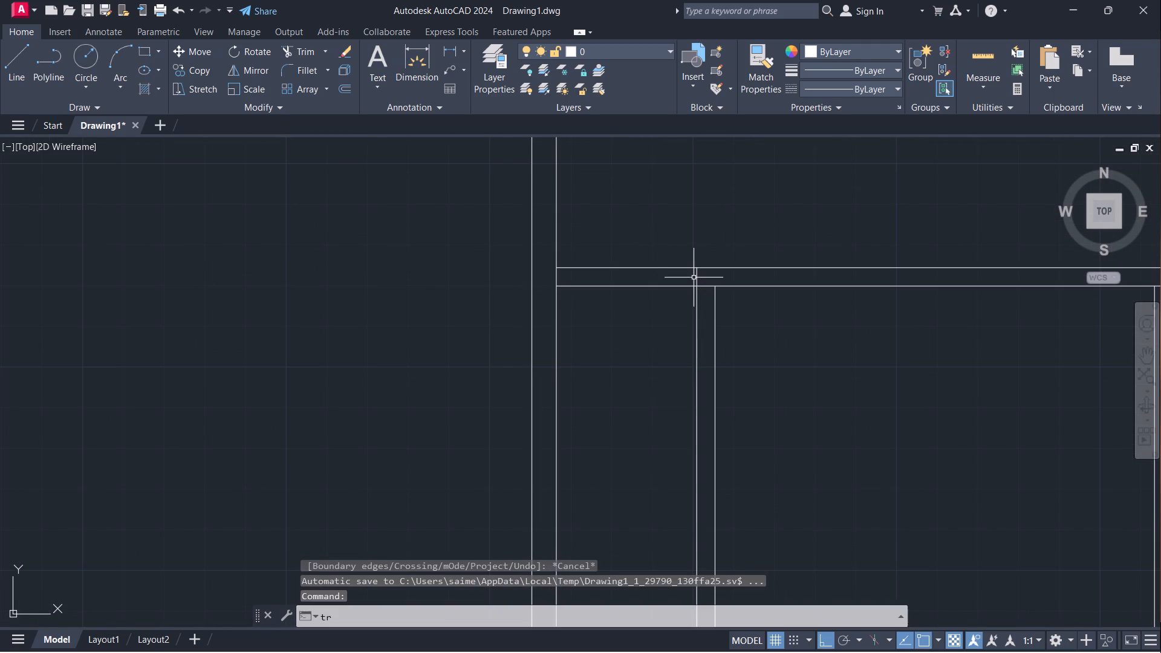
{"action": "key", "text": "Return"}
{"action": "left_click_drag", "start_coordinate": [666, 229], "coordinate": [646, 319]}
{"action": "scroll", "coordinate": [626, 267], "scroll_direction": "down", "scroll_amount": 3}
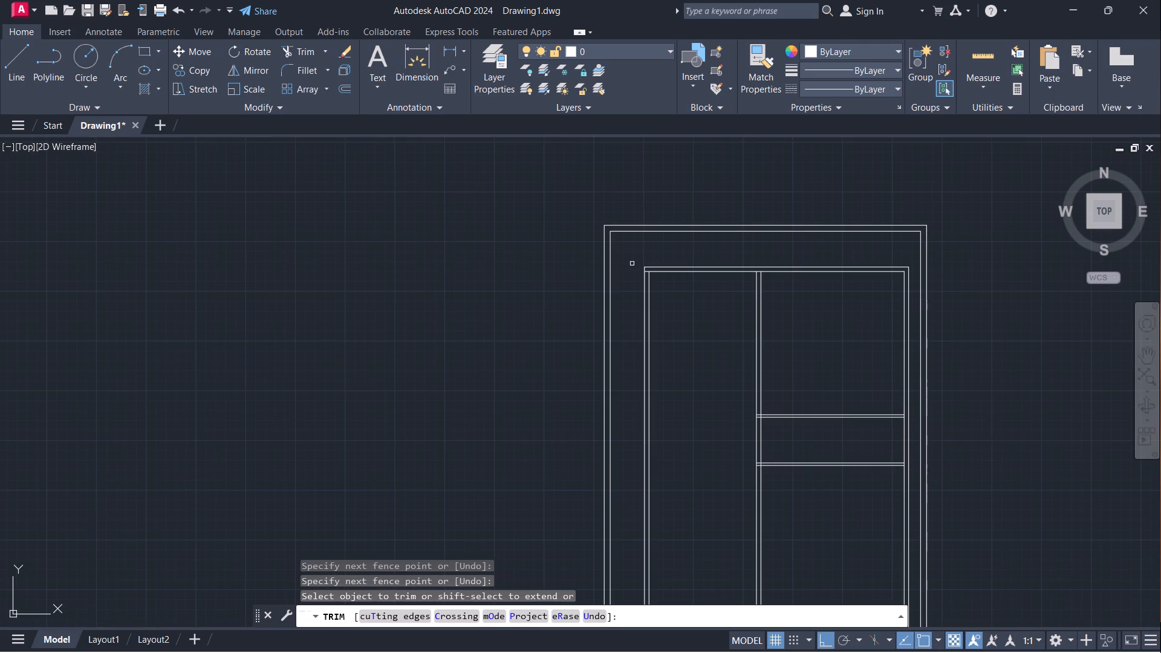
{"action": "scroll", "coordinate": [645, 275], "scroll_direction": "up", "scroll_amount": 3}
{"action": "left_click", "coordinate": [645, 259]}
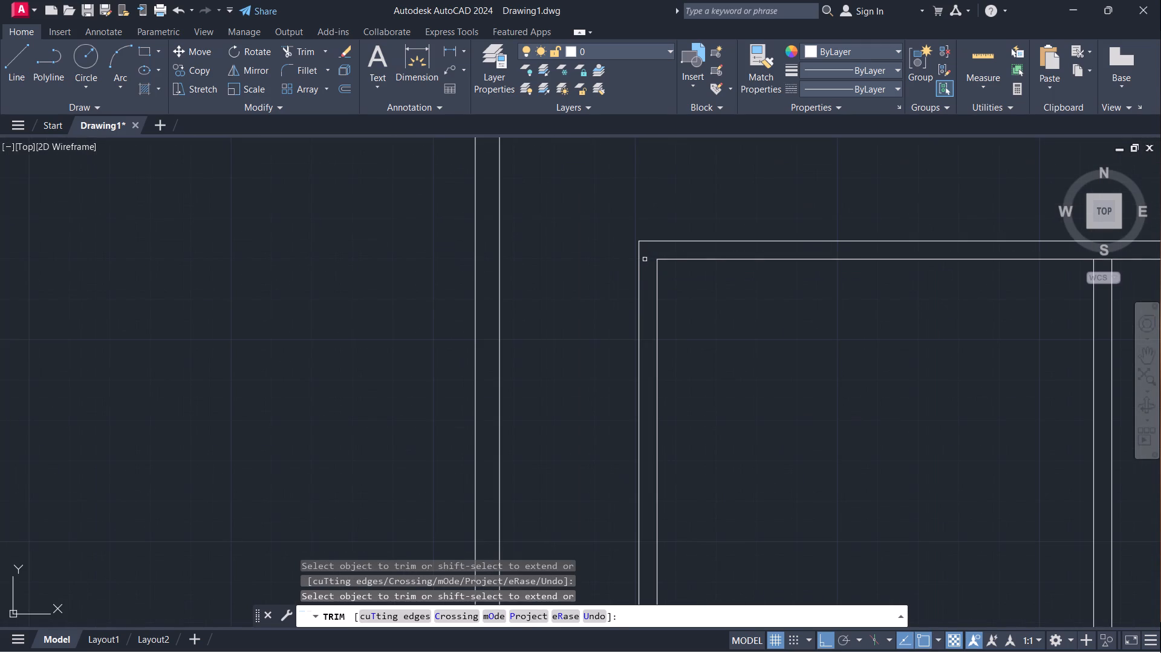
{"action": "key", "text": "Escape"}
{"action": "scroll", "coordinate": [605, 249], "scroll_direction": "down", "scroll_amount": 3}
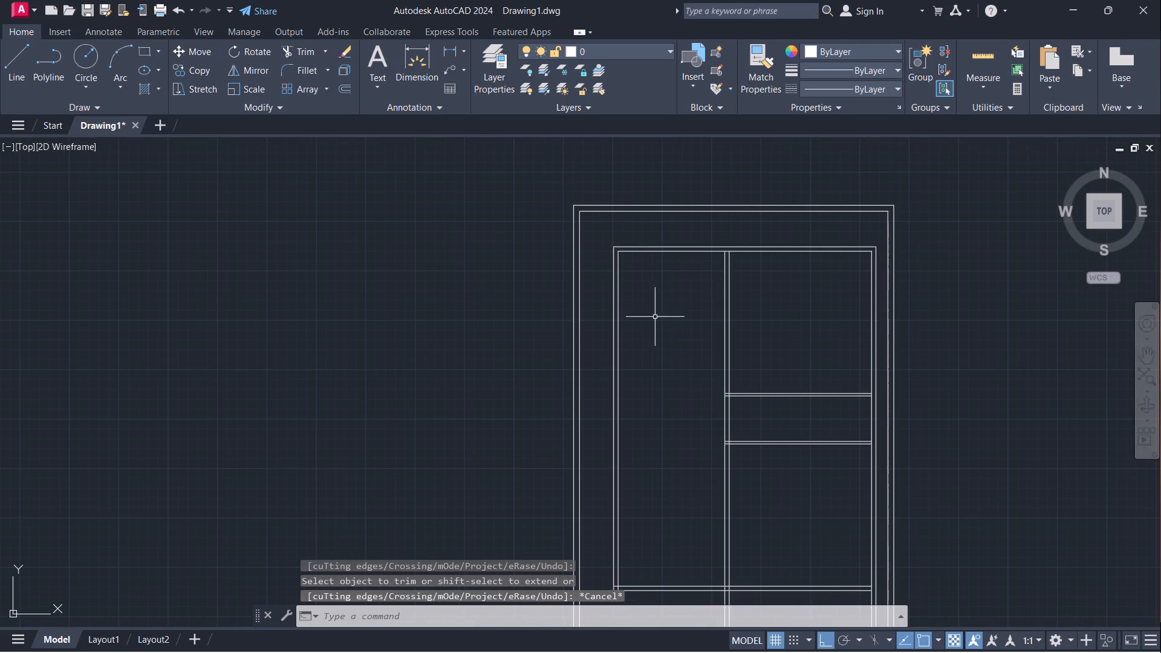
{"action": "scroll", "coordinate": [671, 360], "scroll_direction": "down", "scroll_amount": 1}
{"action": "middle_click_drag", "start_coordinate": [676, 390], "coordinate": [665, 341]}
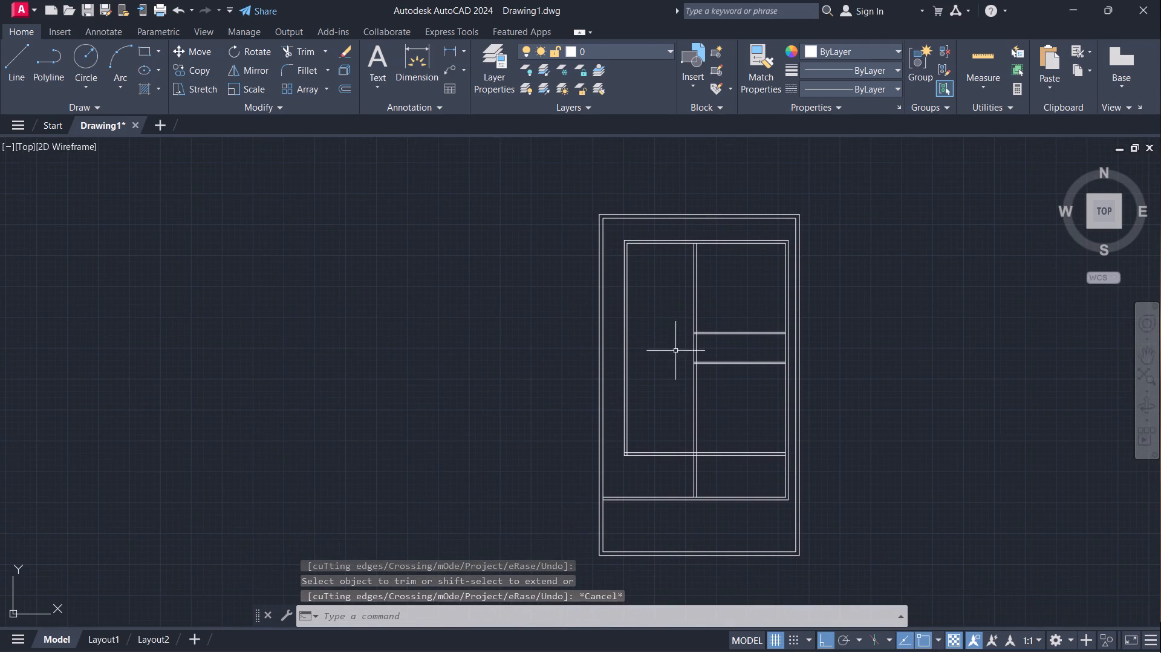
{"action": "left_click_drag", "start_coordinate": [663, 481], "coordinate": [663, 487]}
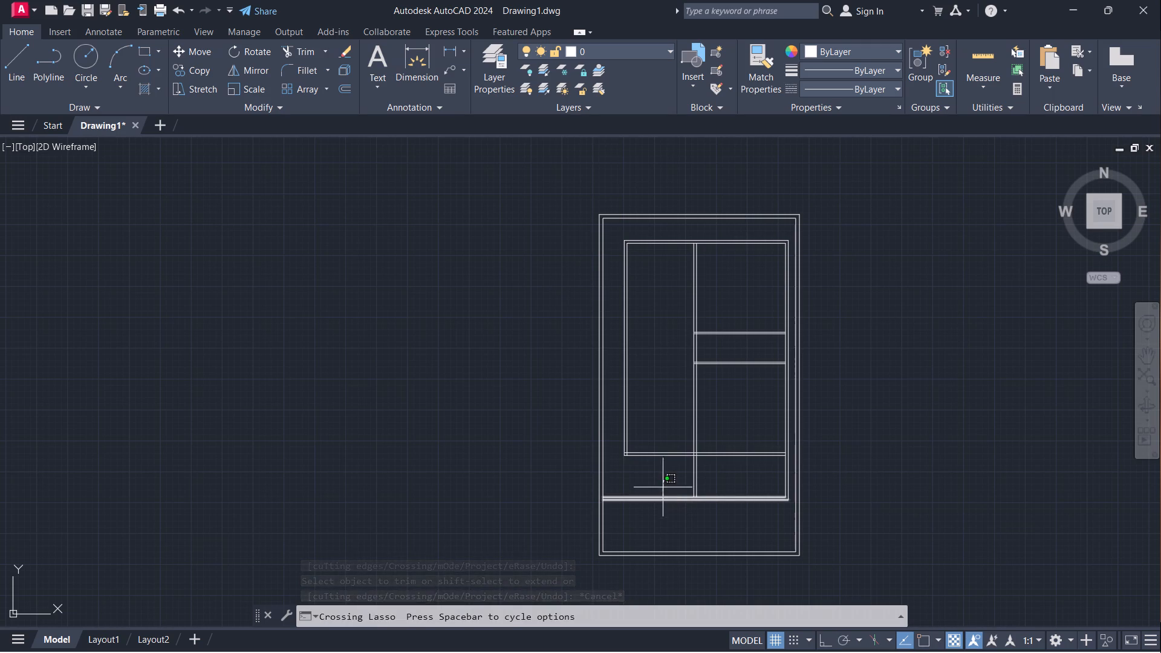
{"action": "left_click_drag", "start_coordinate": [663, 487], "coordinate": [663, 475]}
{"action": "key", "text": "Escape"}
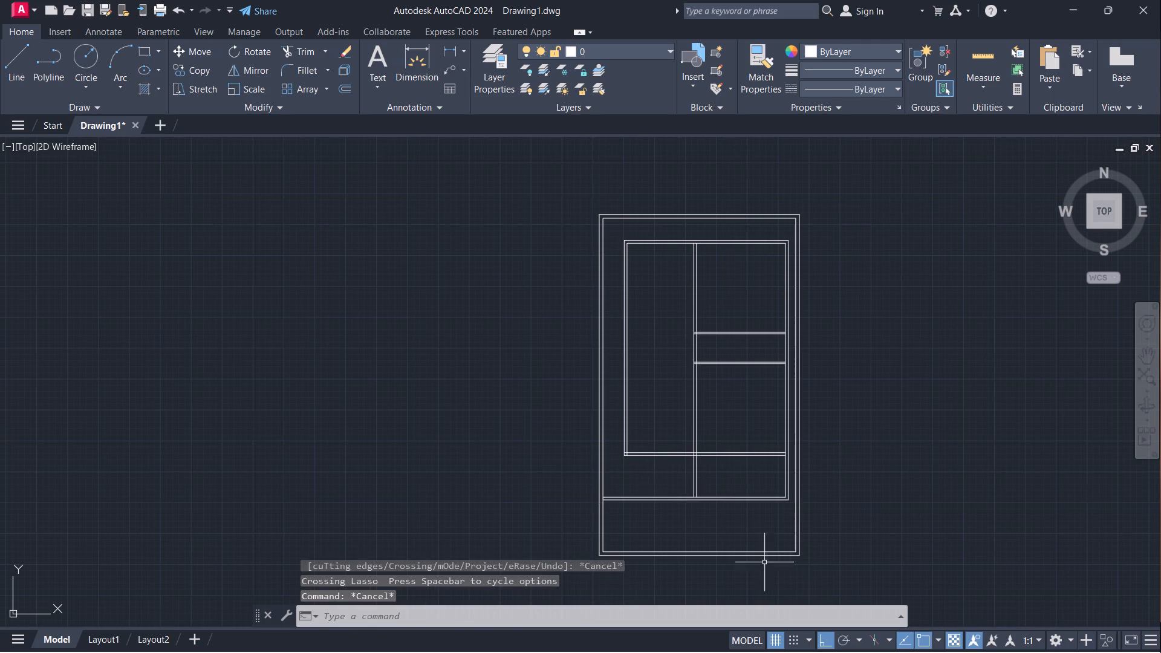
Extend the west line of the middle vertical partition south to the outer line of the bottom horizontal partition.
{"action": "scroll", "coordinate": [748, 548], "scroll_direction": "up", "scroll_amount": 2}
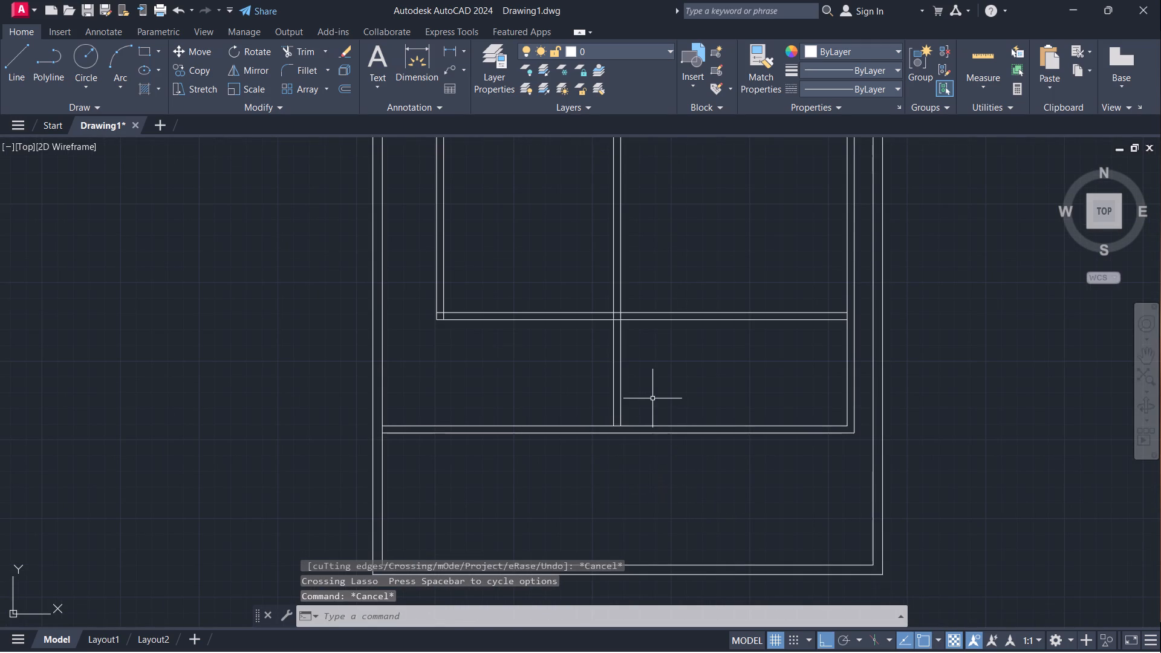
{"action": "scroll", "coordinate": [618, 429], "scroll_direction": "up", "scroll_amount": 2}
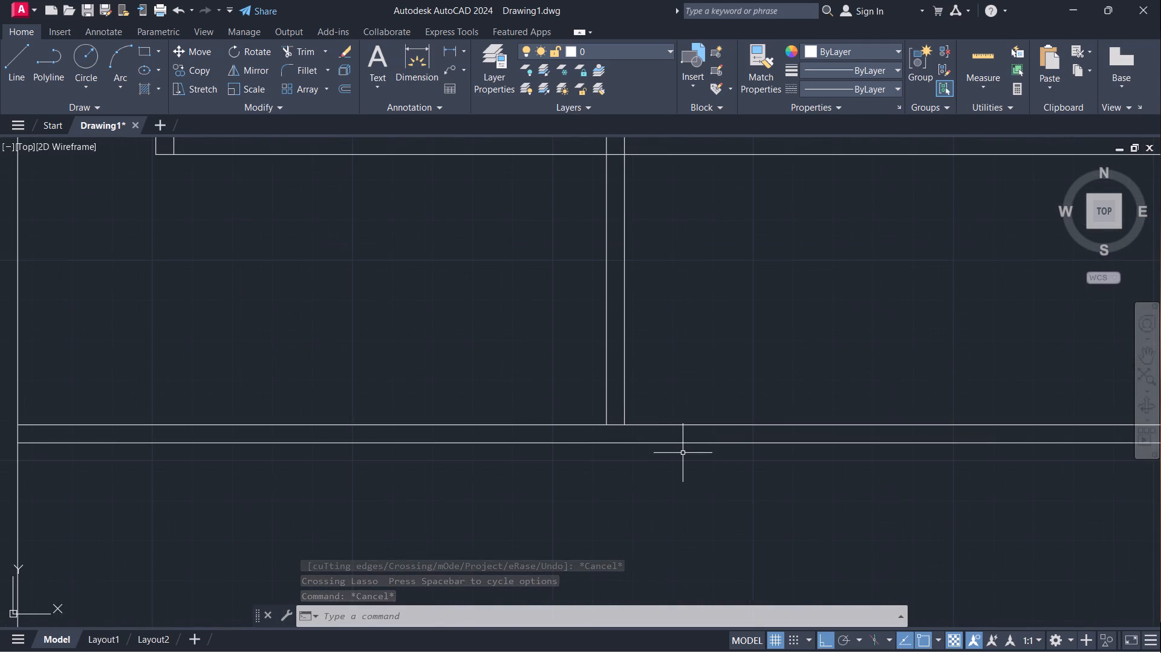
{"action": "type", "text": "ex"}
{"action": "key", "text": "Return"}
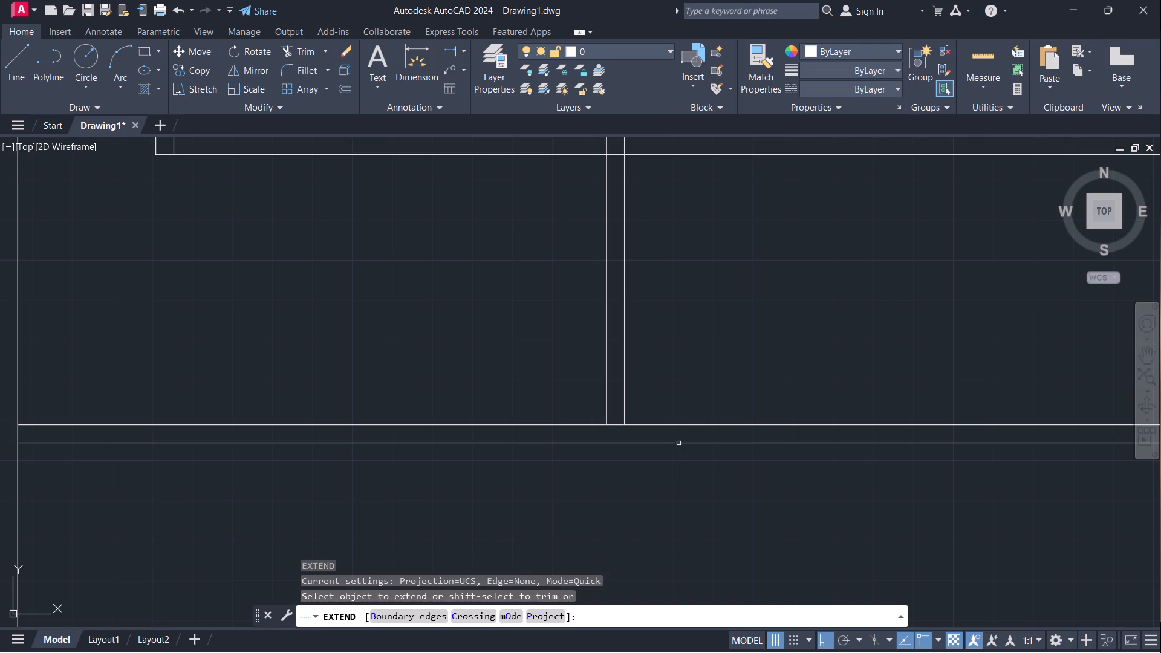
{"action": "left_click", "coordinate": [606, 415]}
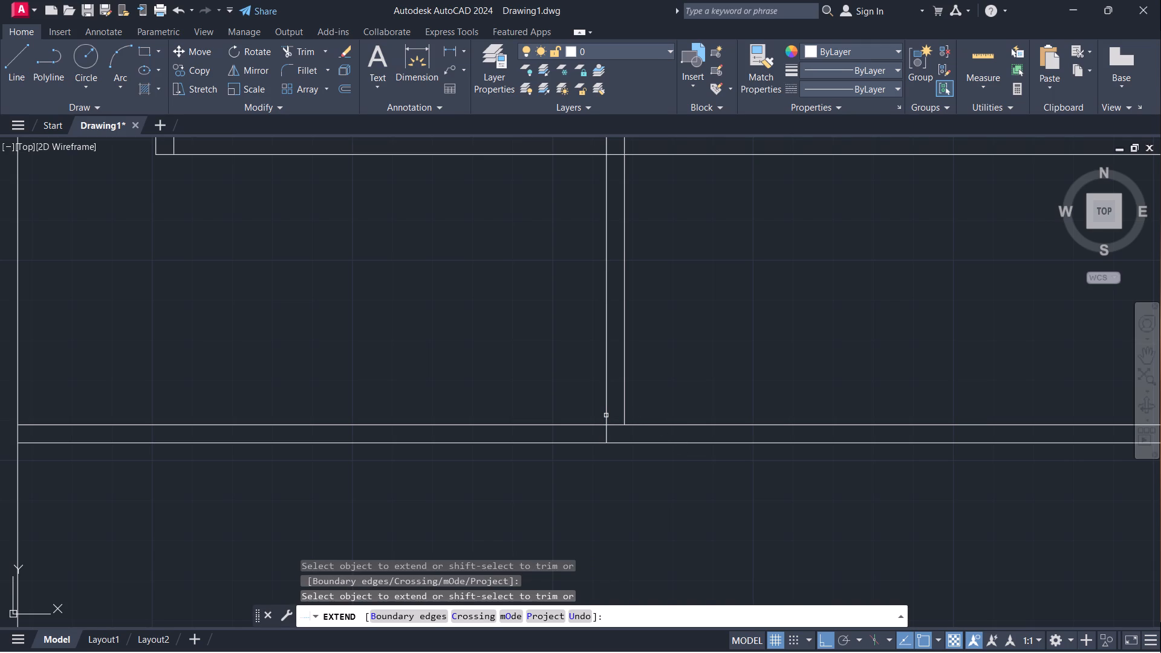
{"action": "key", "text": "Escape"}
Extend both lines of the westernmost vertical partition south to the bottom horizontal partition, carrying the west line on to its outer line.
{"action": "scroll", "coordinate": [608, 427], "scroll_direction": "down", "scroll_amount": 2}
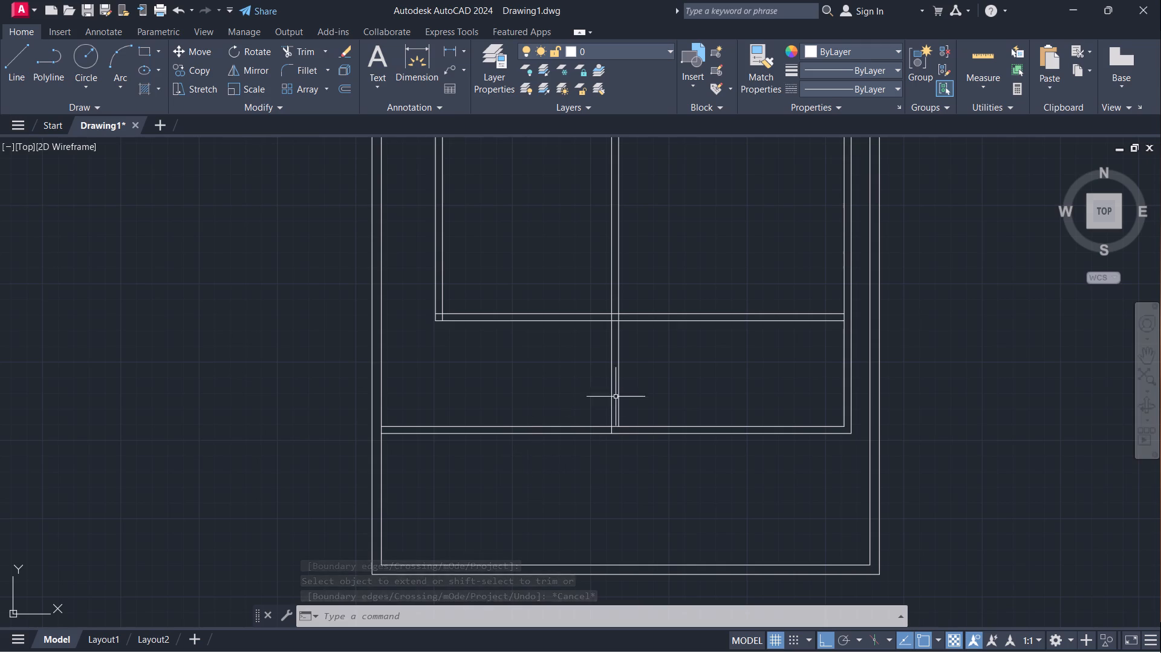
{"action": "scroll", "coordinate": [709, 508], "scroll_direction": "down", "scroll_amount": 2}
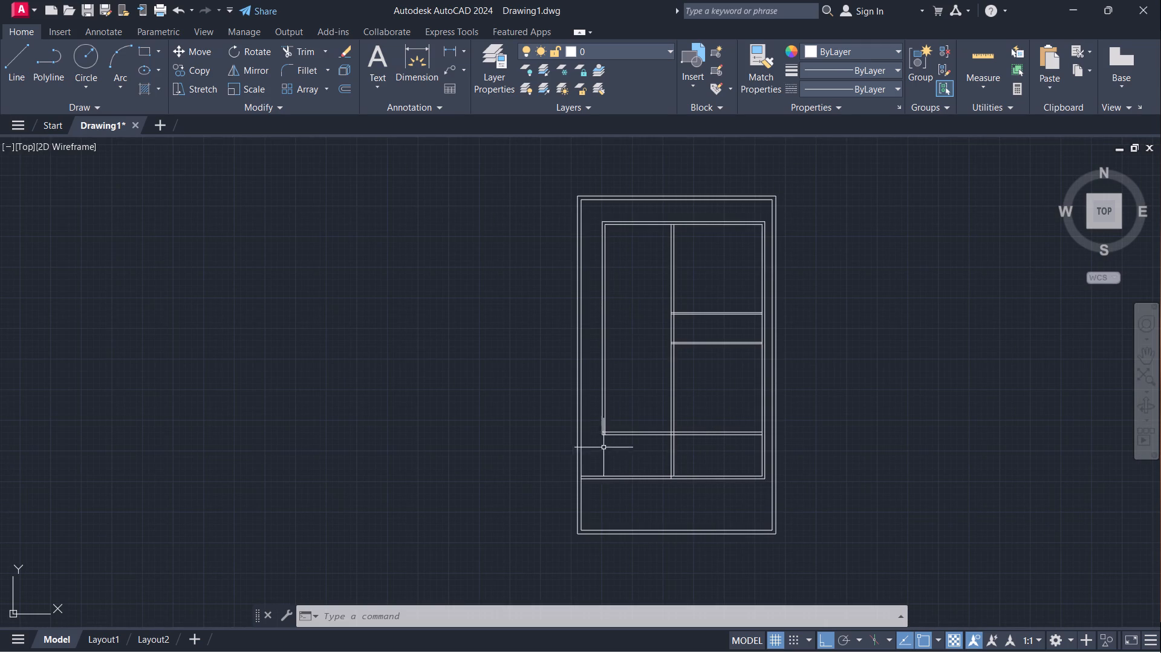
{"action": "scroll", "coordinate": [607, 458], "scroll_direction": "up", "scroll_amount": 2}
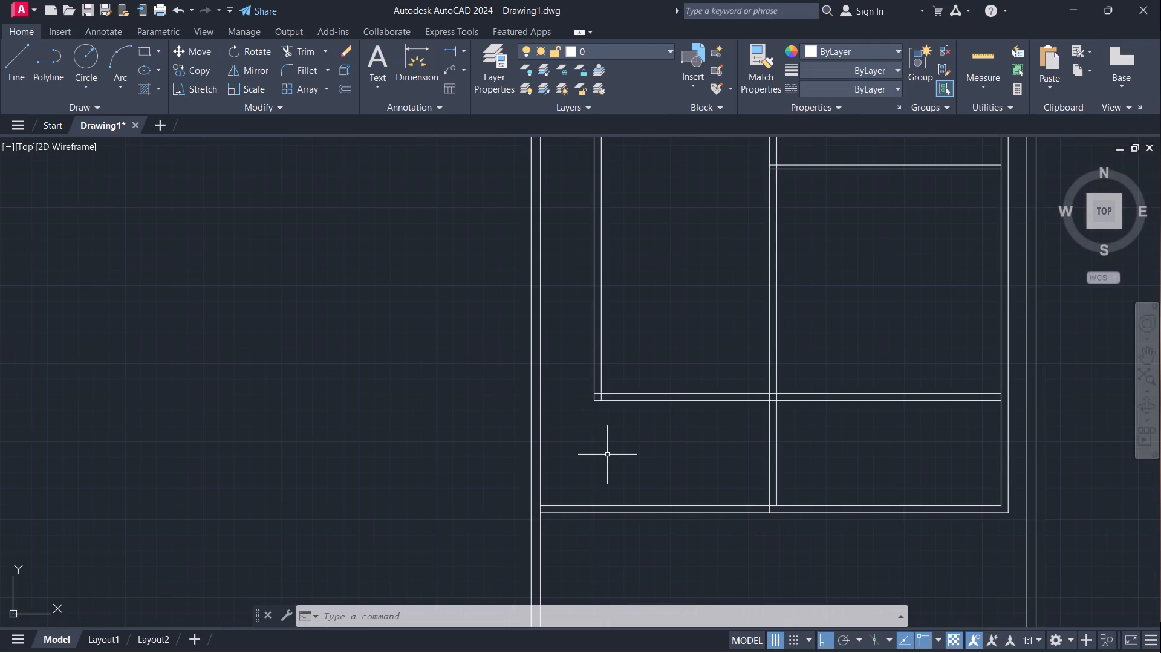
{"action": "type", "text": "ex"}
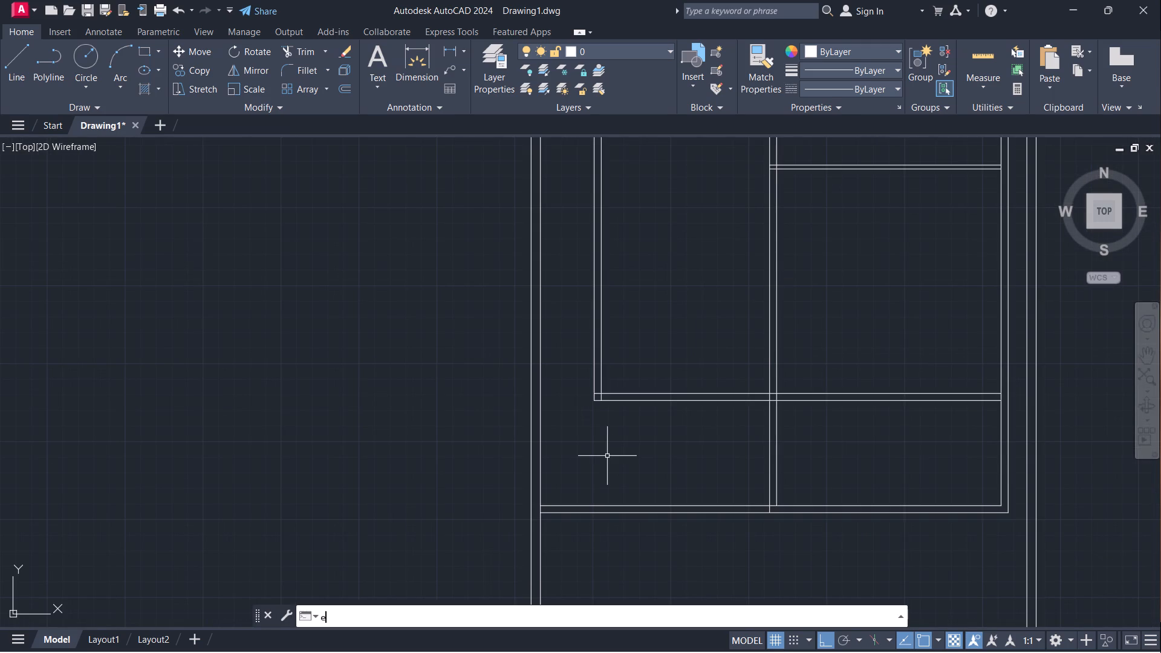
{"action": "key", "text": "Return"}
{"action": "left_click", "coordinate": [596, 387]}
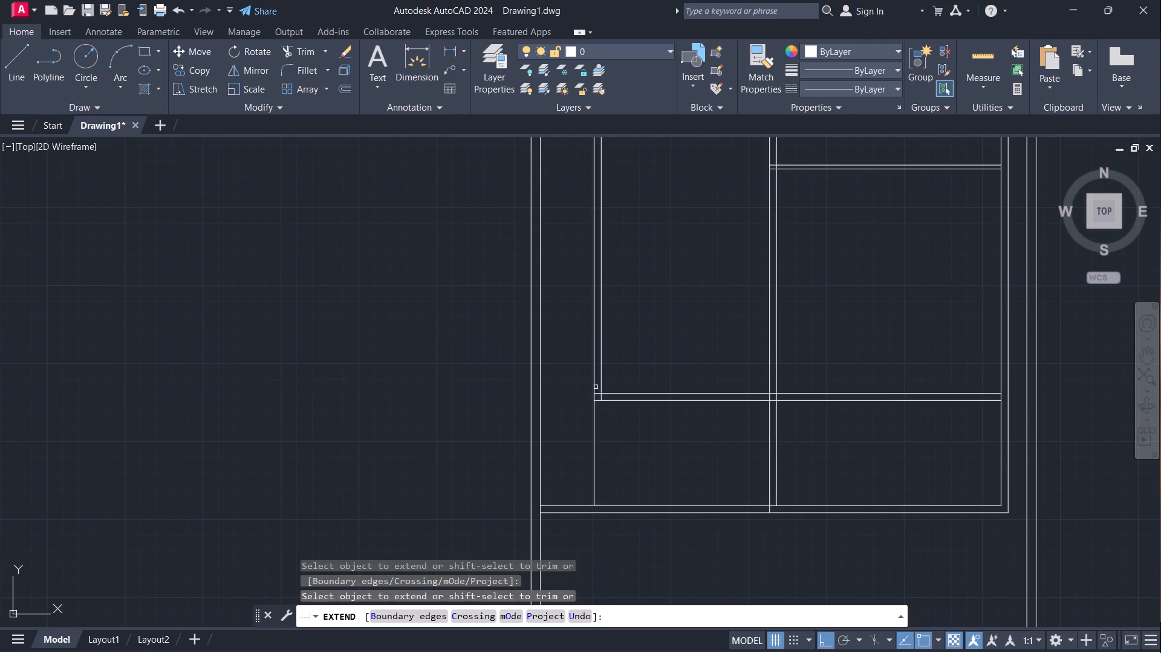
{"action": "left_click", "coordinate": [602, 383]}
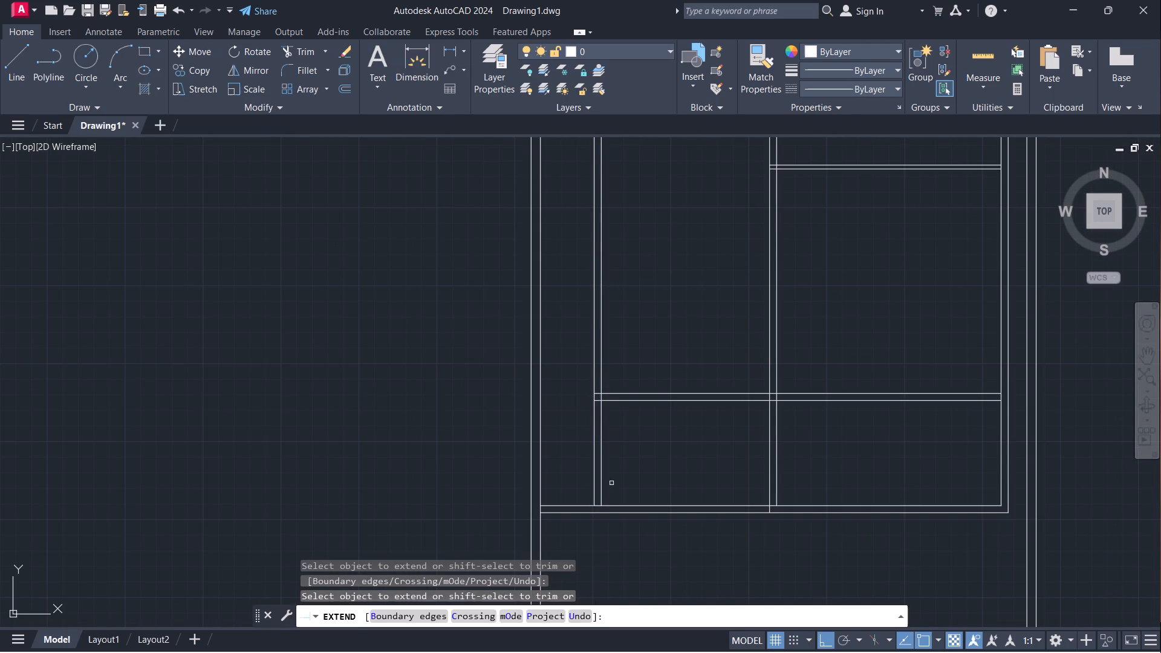
{"action": "left_click", "coordinate": [594, 489]}
{"action": "key", "text": "Escape"}
Trim the middle vertical partition south of the horizontal partition above the bottom one, and that horizontal partition west of the middle vertical.
{"action": "scroll", "coordinate": [698, 470], "scroll_direction": "down", "scroll_amount": 1}
{"action": "middle_click_drag", "start_coordinate": [721, 530], "coordinate": [693, 508]}
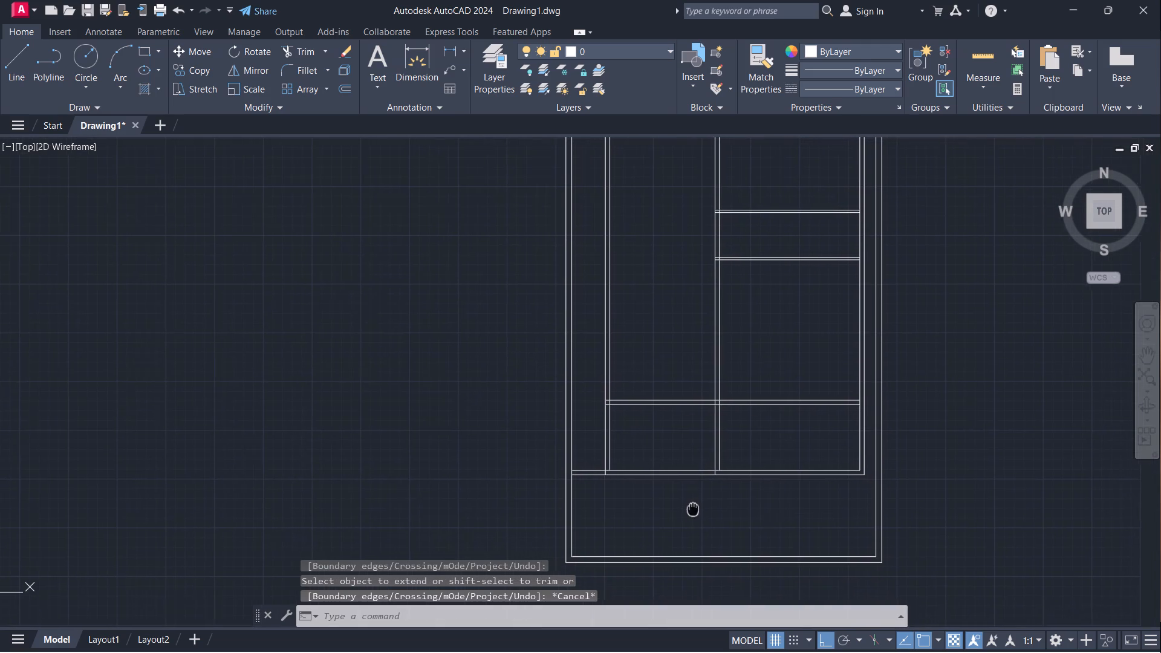
{"action": "middle_click_drag", "start_coordinate": [693, 508], "coordinate": [691, 508]}
{"action": "type", "text": "tr"}
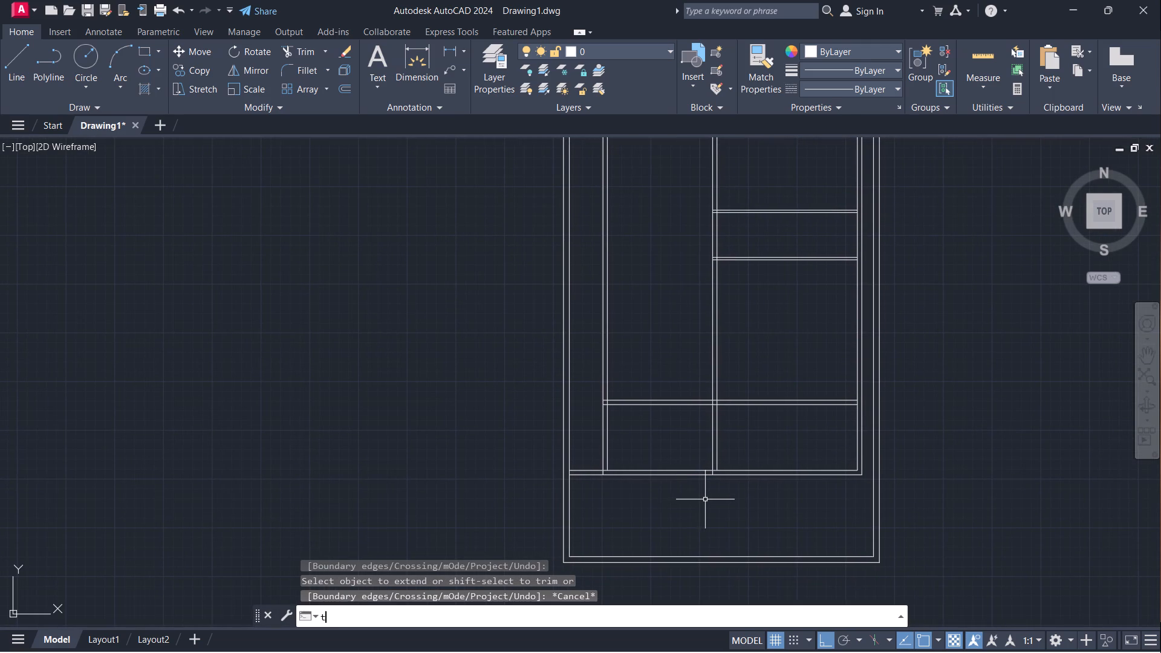
{"action": "key", "text": "Return"}
{"action": "left_click_drag", "start_coordinate": [680, 388], "coordinate": [766, 433]}
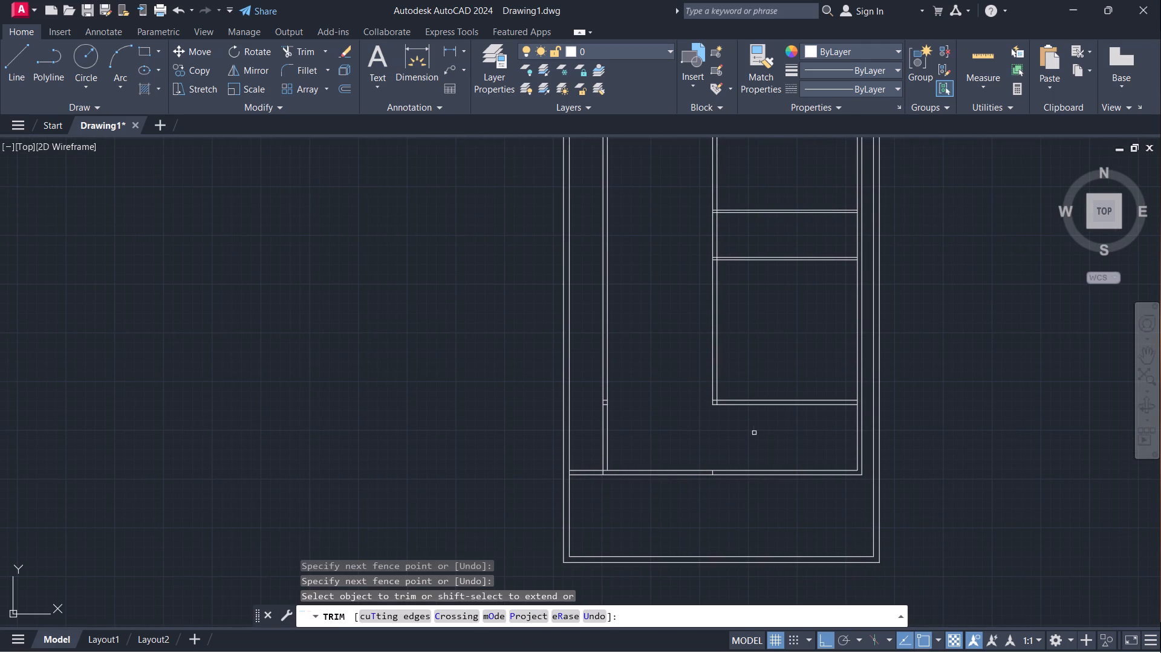
Trim the leftover line stubs inside the bottom horizontal partition and the westernmost vertical partition.
{"action": "scroll", "coordinate": [703, 476], "scroll_direction": "up", "scroll_amount": 3}
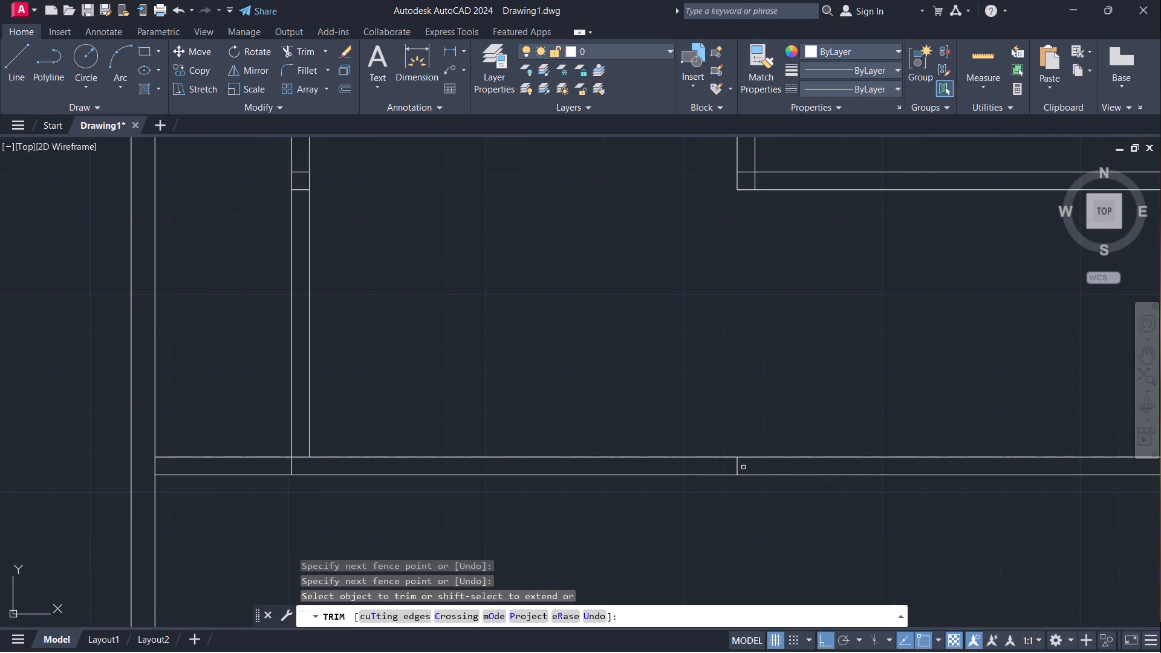
{"action": "left_click_drag", "start_coordinate": [746, 467], "coordinate": [717, 466]}
{"action": "scroll", "coordinate": [720, 453], "scroll_direction": "down", "scroll_amount": 1}
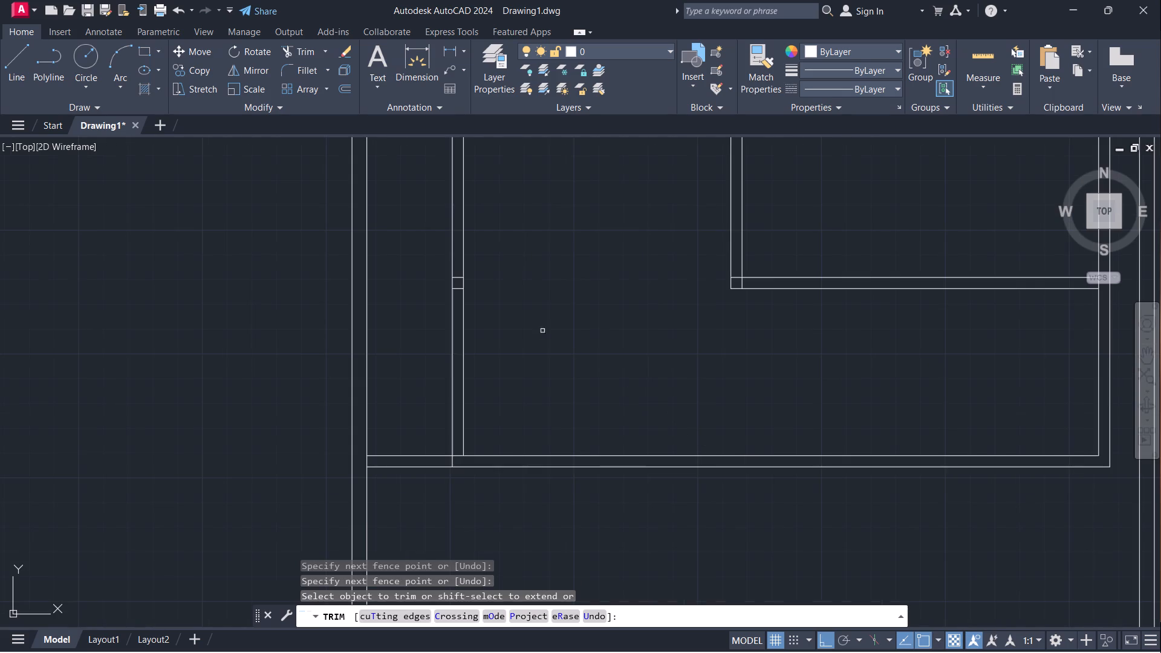
{"action": "scroll", "coordinate": [458, 286], "scroll_direction": "up", "scroll_amount": 2}
{"action": "left_click_drag", "start_coordinate": [458, 256], "coordinate": [457, 300]}
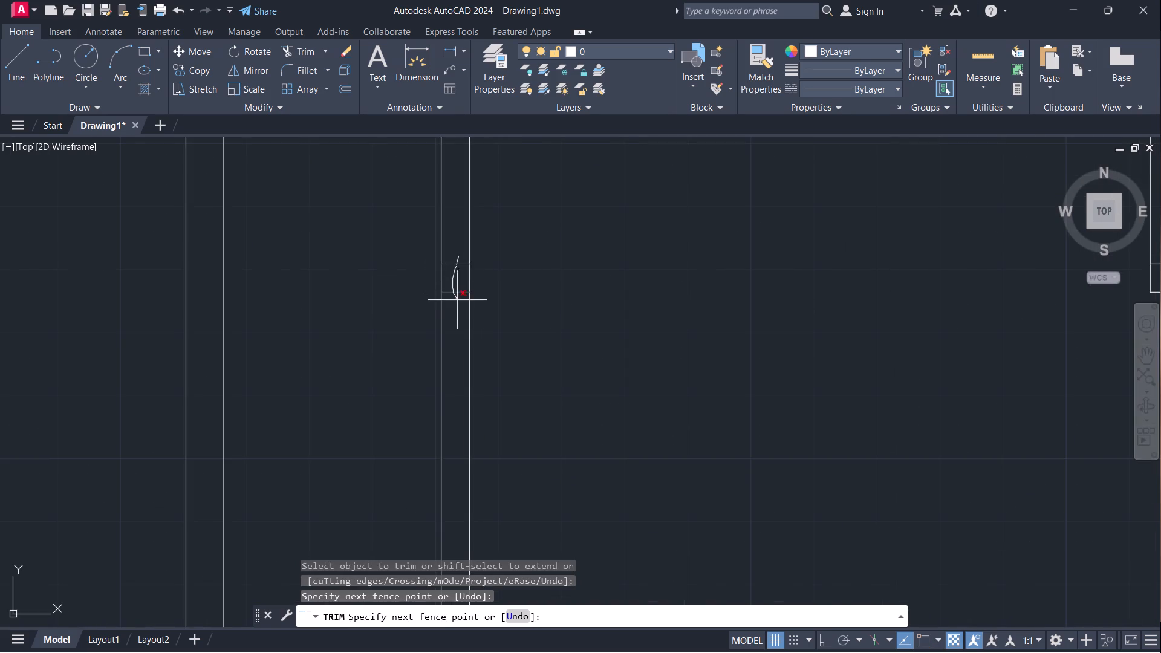
{"action": "left_click_drag", "start_coordinate": [457, 300], "coordinate": [460, 310]}
{"action": "scroll", "coordinate": [574, 301], "scroll_direction": "down", "scroll_amount": 2}
{"action": "scroll", "coordinate": [584, 486], "scroll_direction": "down", "scroll_amount": 1}
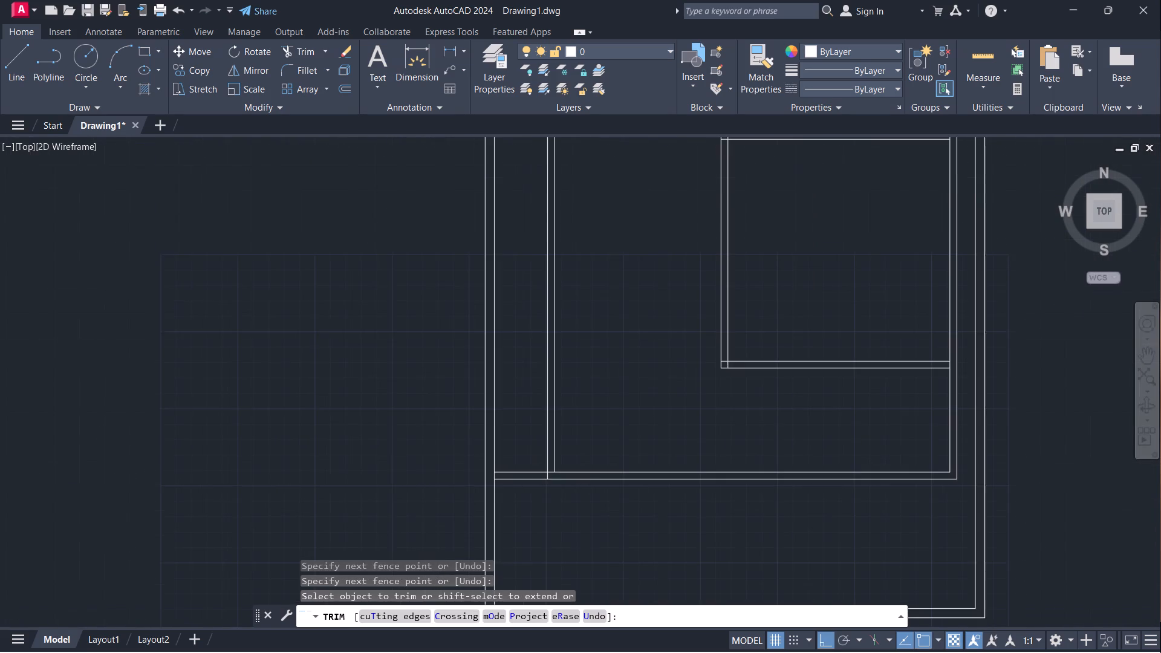
Trim the bottom horizontal partition west of the westernmost vertical partition and clear the overlapping line ends at the southwest corner.
{"action": "middle_click_drag", "start_coordinate": [579, 527], "coordinate": [574, 483]}
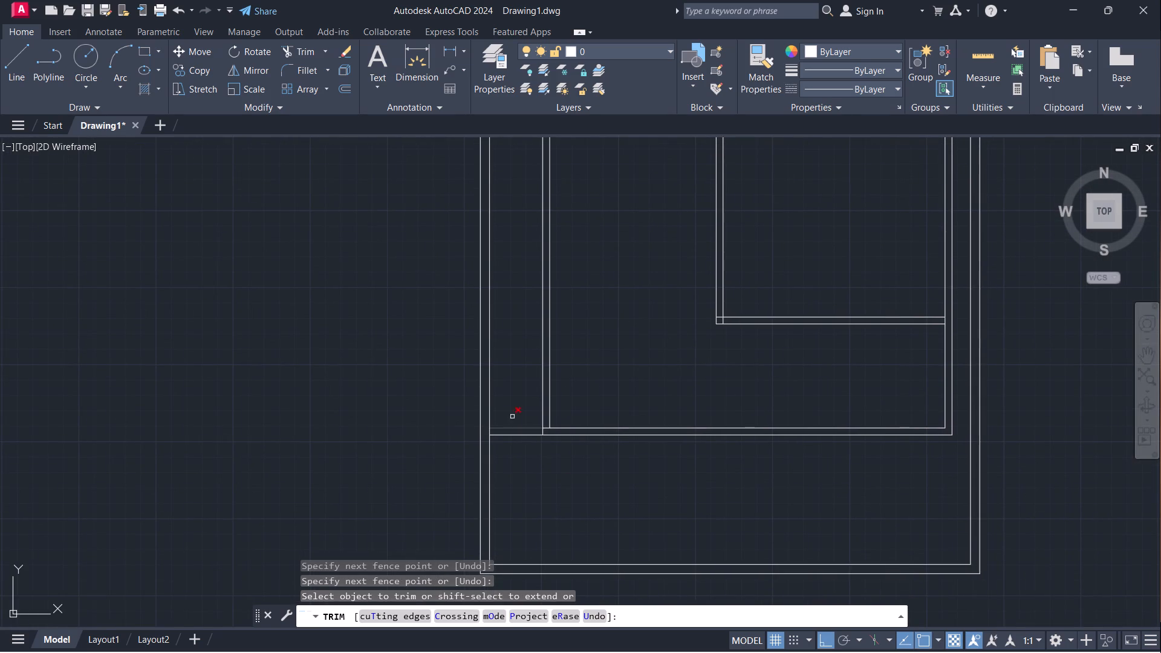
{"action": "left_click_drag", "start_coordinate": [510, 412], "coordinate": [519, 466]}
{"action": "scroll", "coordinate": [626, 498], "scroll_direction": "down", "scroll_amount": 1}
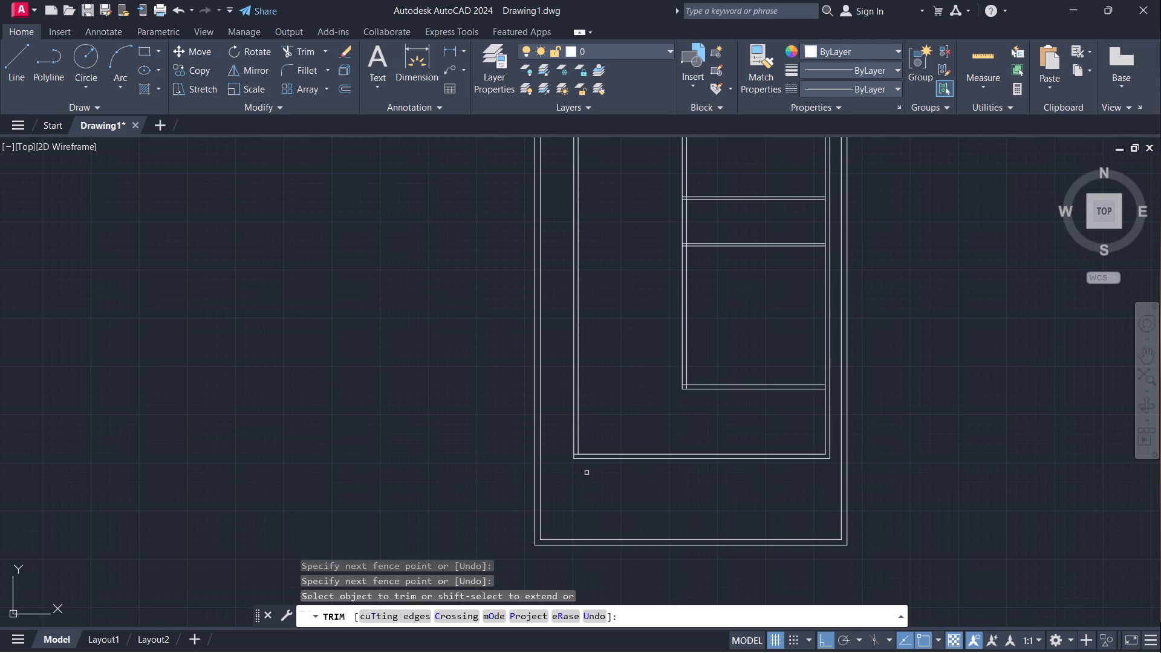
{"action": "scroll", "coordinate": [574, 454], "scroll_direction": "up", "scroll_amount": 5}
{"action": "left_click_drag", "start_coordinate": [563, 447], "coordinate": [571, 482]}
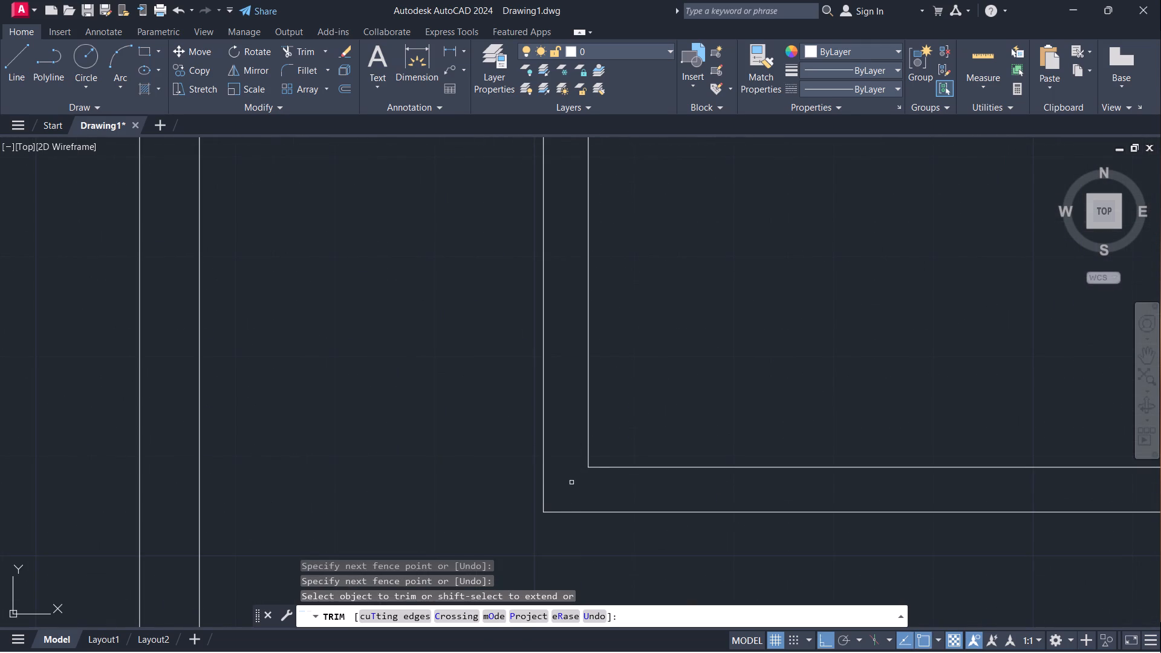
{"action": "key", "text": "Escape"}
Examine the partition junctions across the plan for leftover line ends.
{"action": "scroll", "coordinate": [700, 529], "scroll_direction": "down", "scroll_amount": 2}
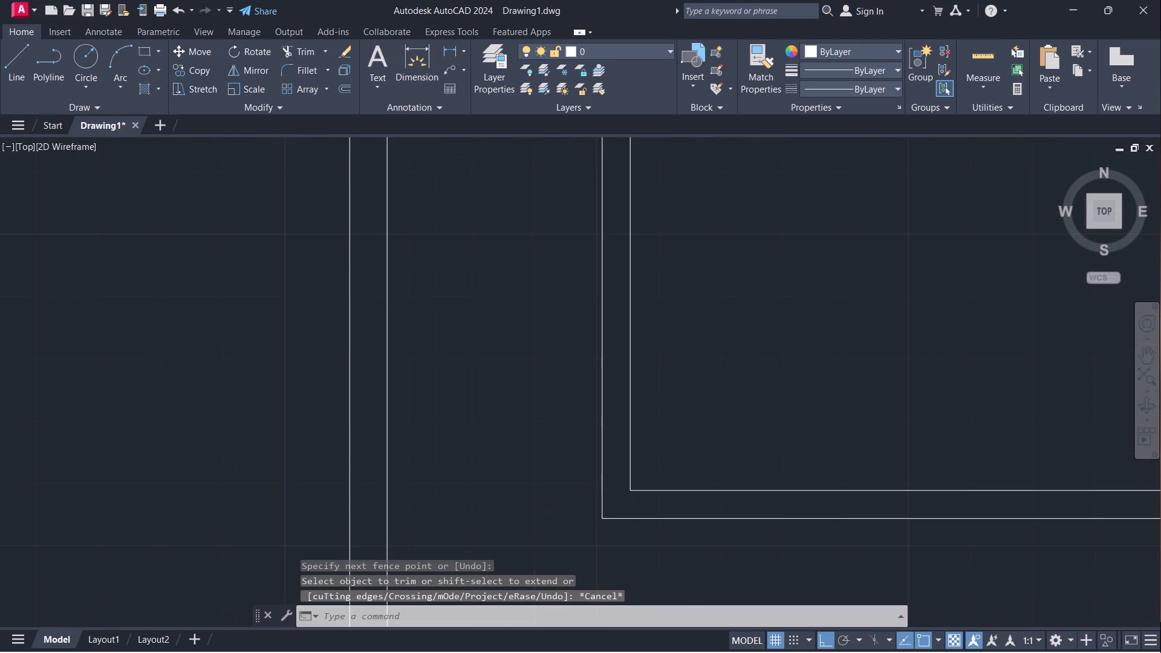
{"action": "scroll", "coordinate": [700, 529], "scroll_direction": "down", "scroll_amount": 4}
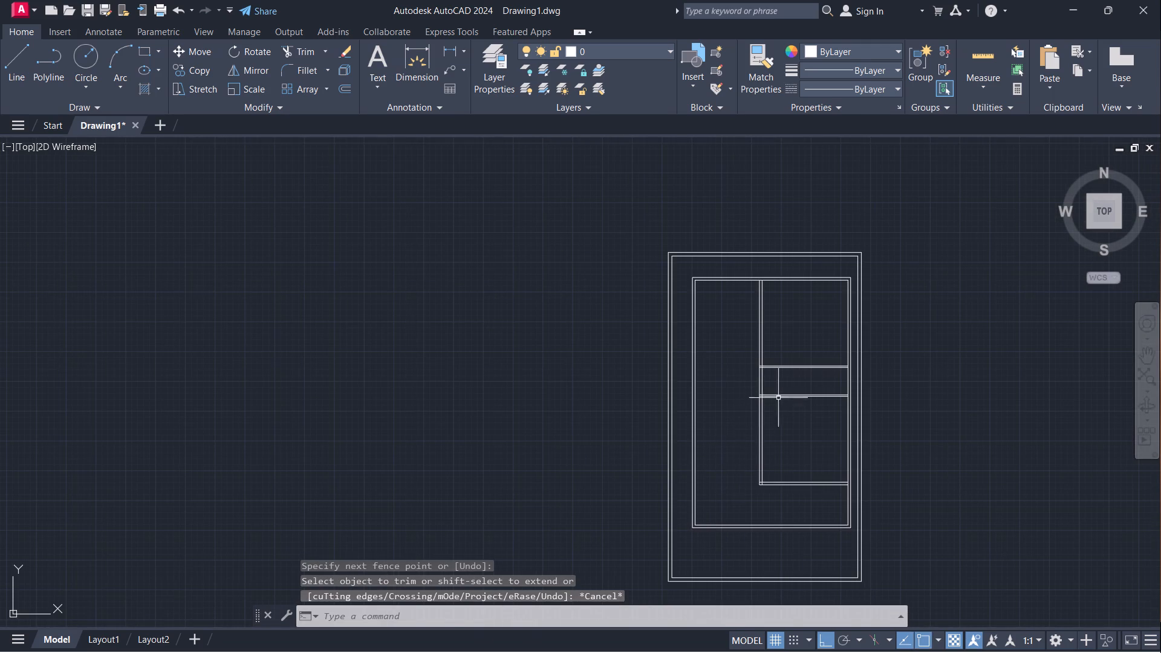
{"action": "scroll", "coordinate": [774, 371], "scroll_direction": "up", "scroll_amount": 5}
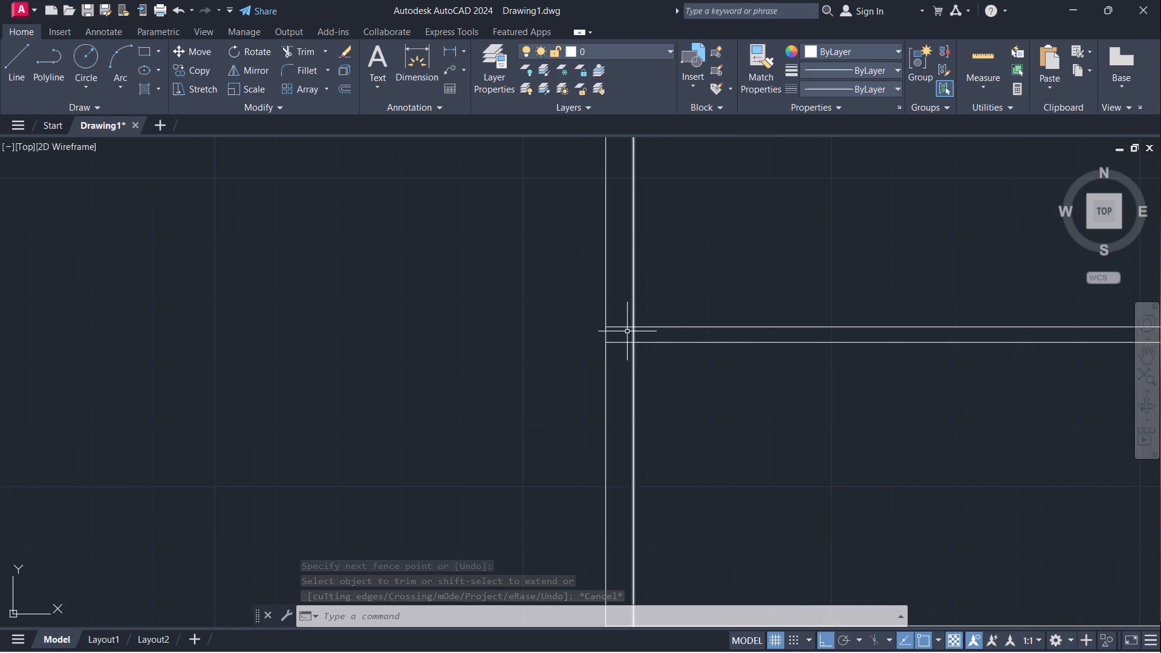
{"action": "scroll", "coordinate": [728, 334], "scroll_direction": "down", "scroll_amount": 4}
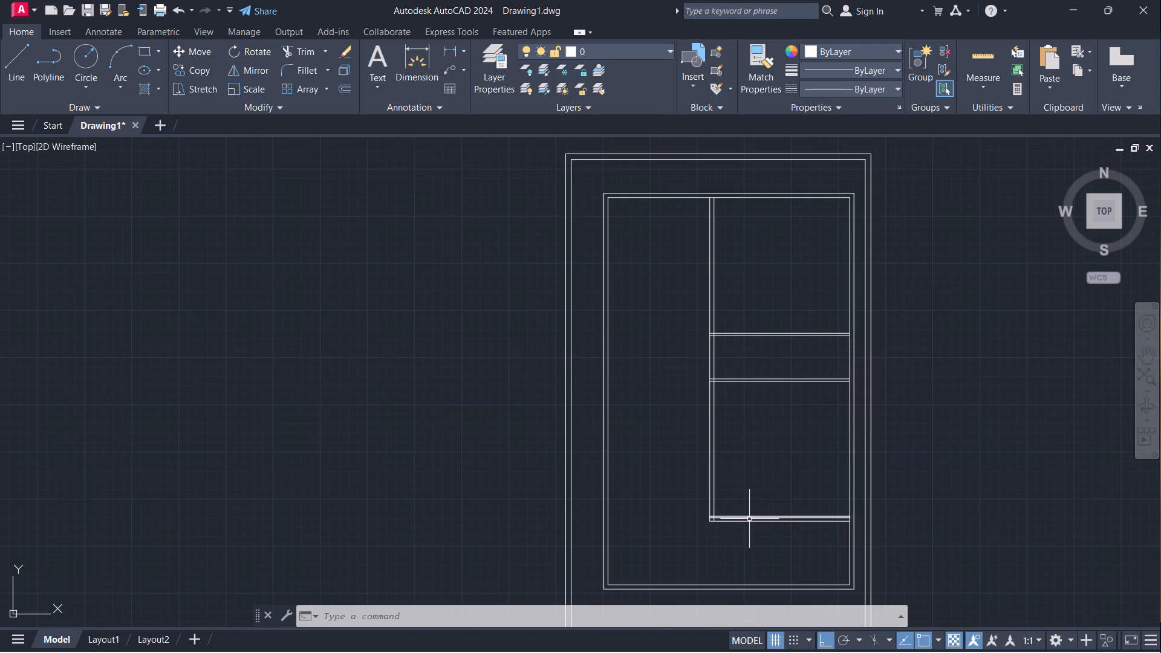
{"action": "scroll", "coordinate": [749, 528], "scroll_direction": "down", "scroll_amount": 1}
{"action": "middle_click_drag", "start_coordinate": [757, 539], "coordinate": [759, 514]}
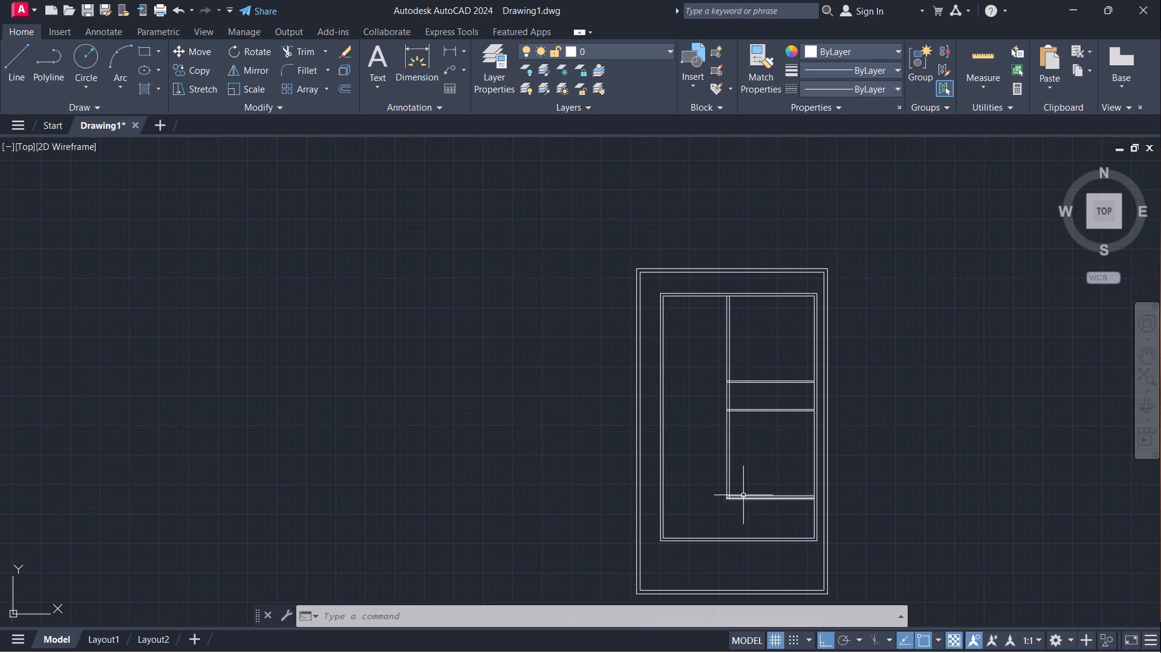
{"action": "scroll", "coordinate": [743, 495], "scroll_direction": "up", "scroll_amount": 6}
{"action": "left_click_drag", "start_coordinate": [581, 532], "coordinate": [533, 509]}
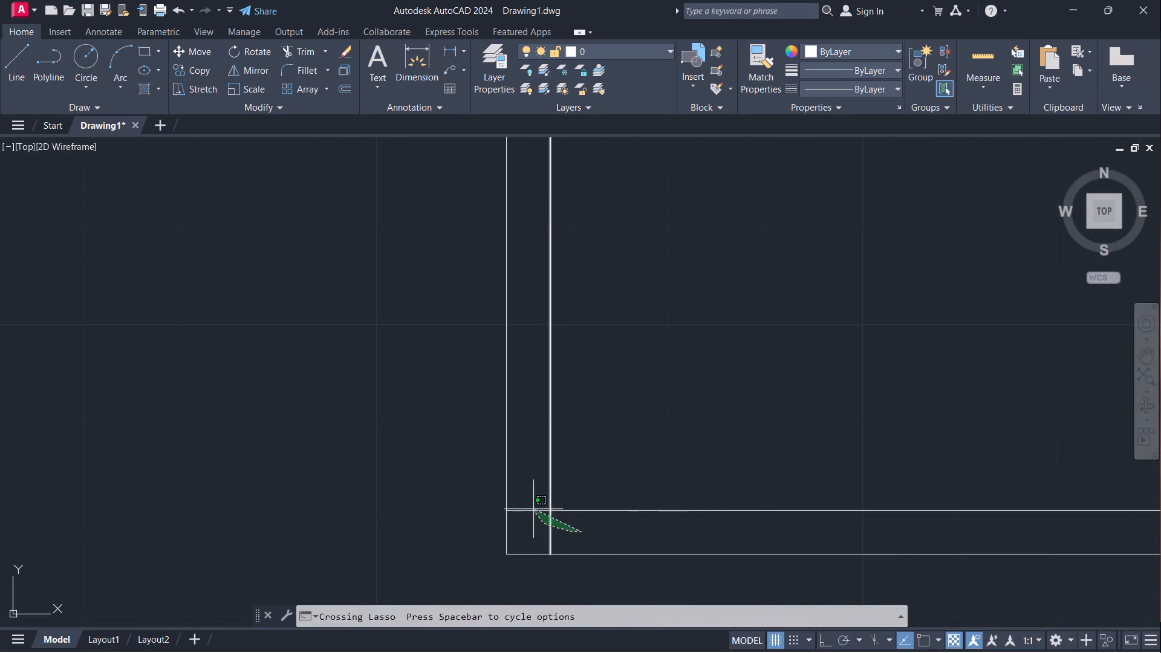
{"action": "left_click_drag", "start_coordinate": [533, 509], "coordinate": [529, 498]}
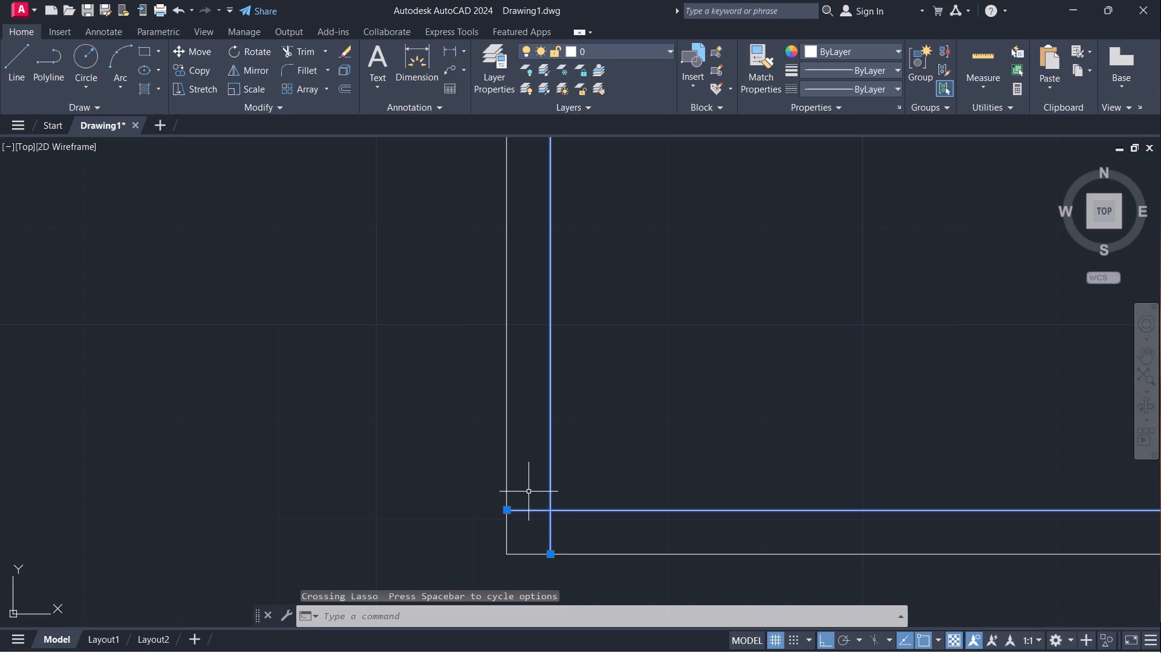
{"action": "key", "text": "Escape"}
Trim the overlapping inner line ends where the middle vertical partition meets the horizontal partition at its south end.
{"action": "type", "text": "tr"}
{"action": "key", "text": "Return"}
{"action": "left_click_drag", "start_coordinate": [557, 528], "coordinate": [535, 518]}
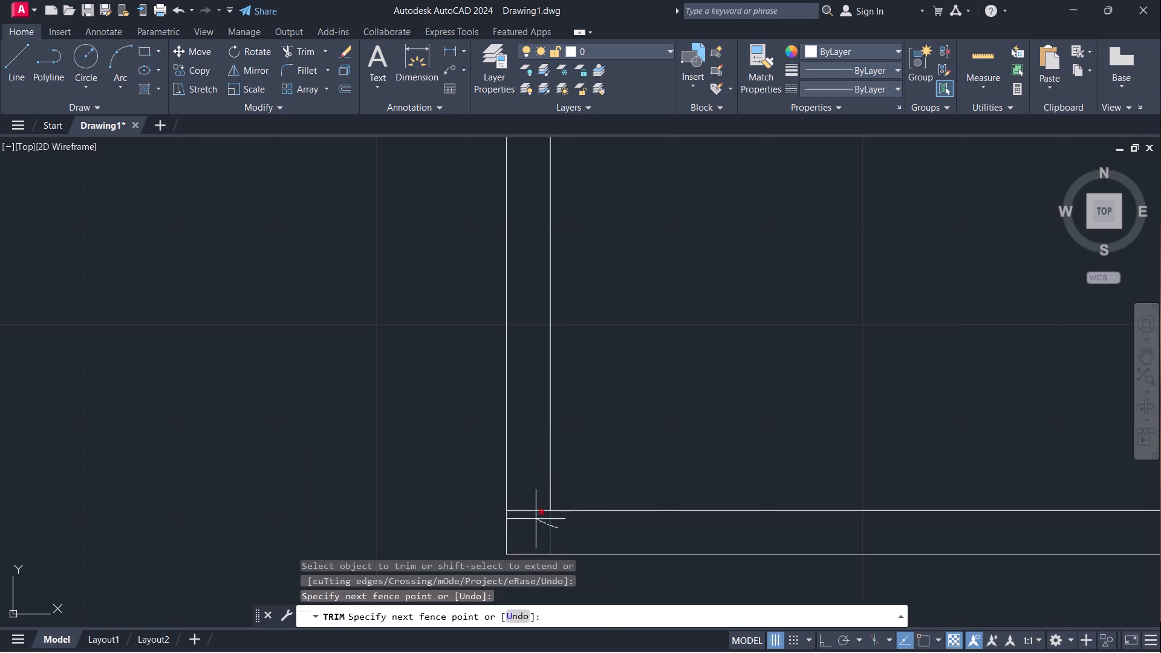
{"action": "left_click_drag", "start_coordinate": [535, 518], "coordinate": [526, 495]}
{"action": "key", "text": "Escape"}
Measure the gap between the north outer wall's inner line and the top horizontal partition with a temporary linear dimension.
{"action": "scroll", "coordinate": [700, 465], "scroll_direction": "down", "scroll_amount": 5}
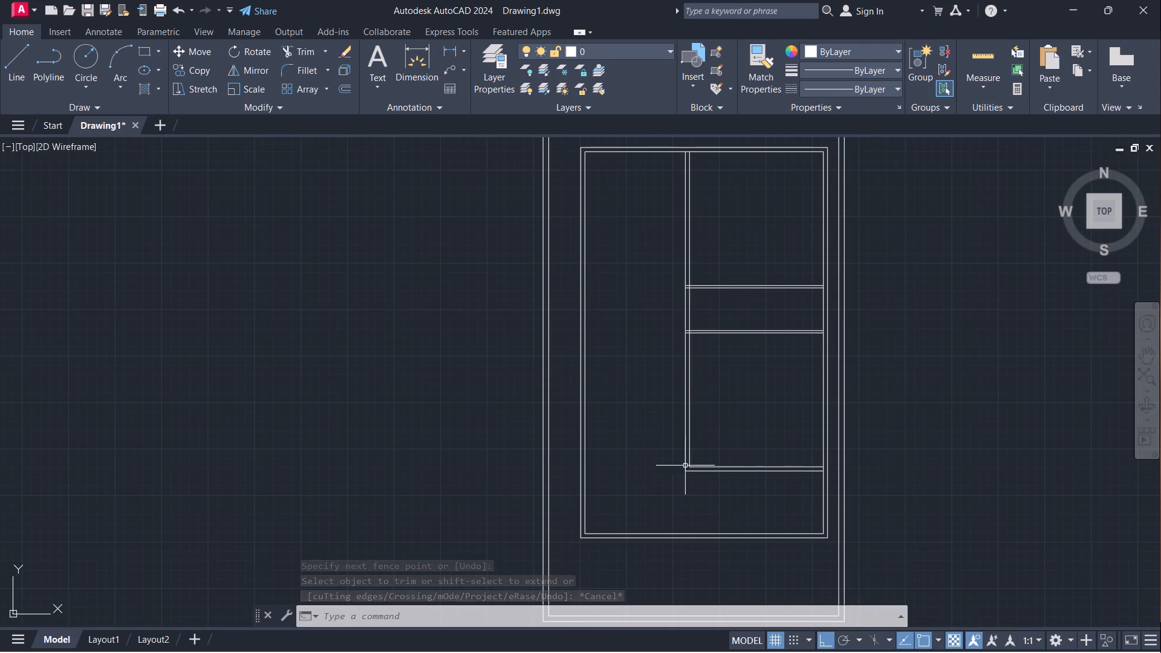
{"action": "scroll", "coordinate": [722, 537], "scroll_direction": "down", "scroll_amount": 1}
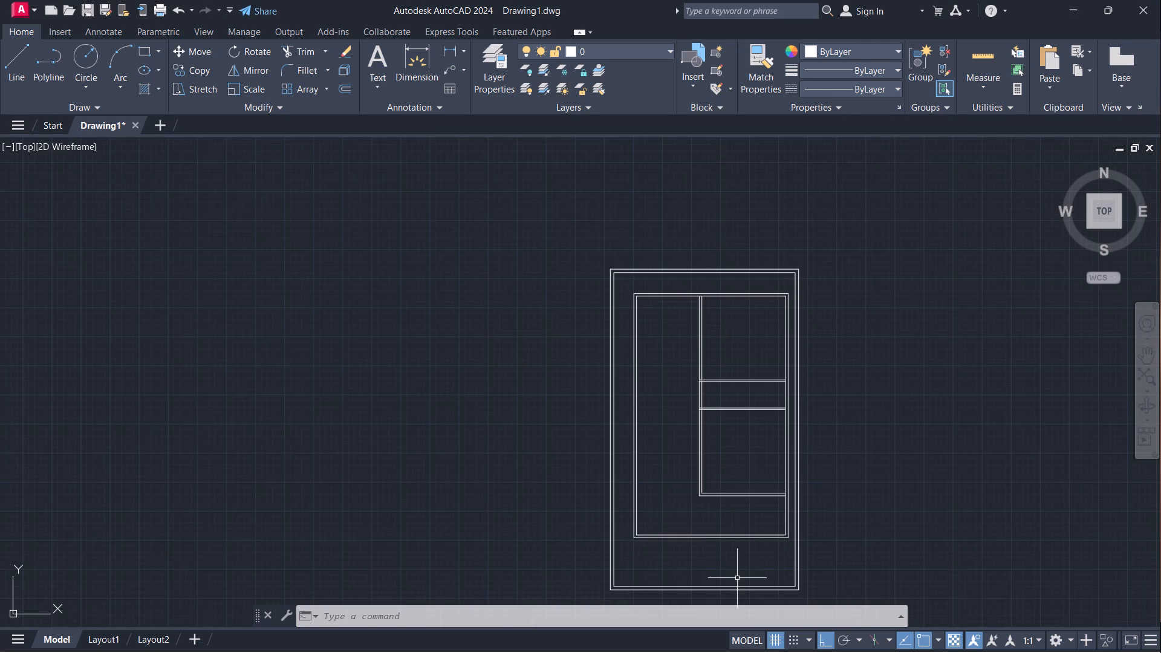
{"action": "middle_click_drag", "start_coordinate": [737, 578], "coordinate": [712, 548]}
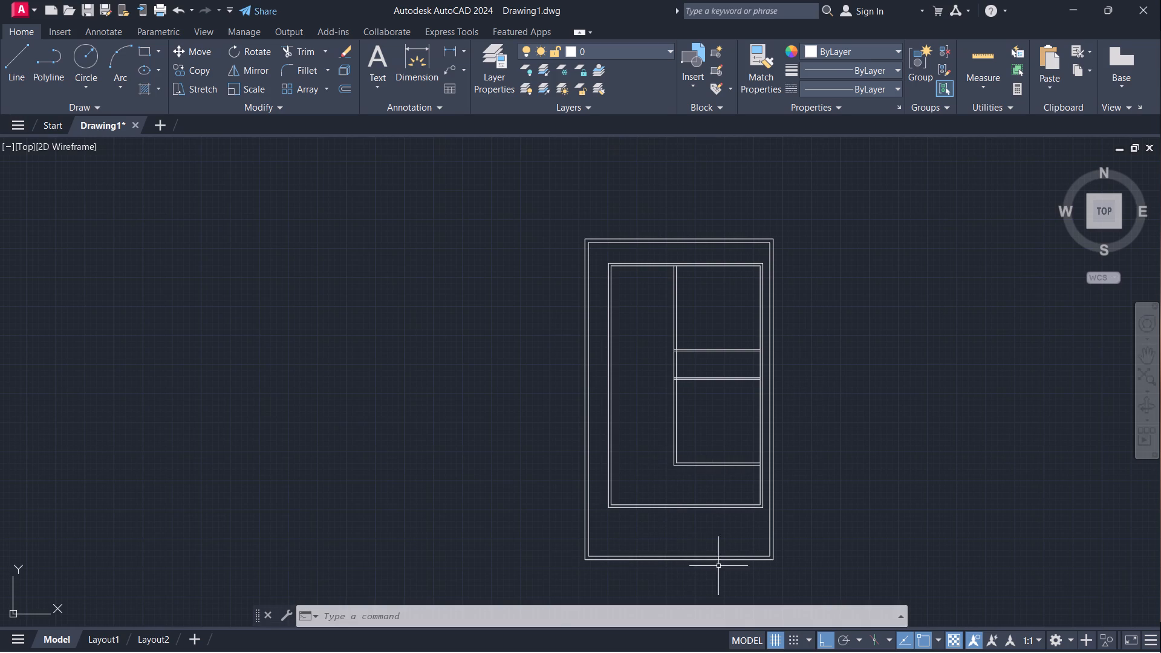
{"action": "scroll", "coordinate": [679, 241], "scroll_direction": "up", "scroll_amount": 1}
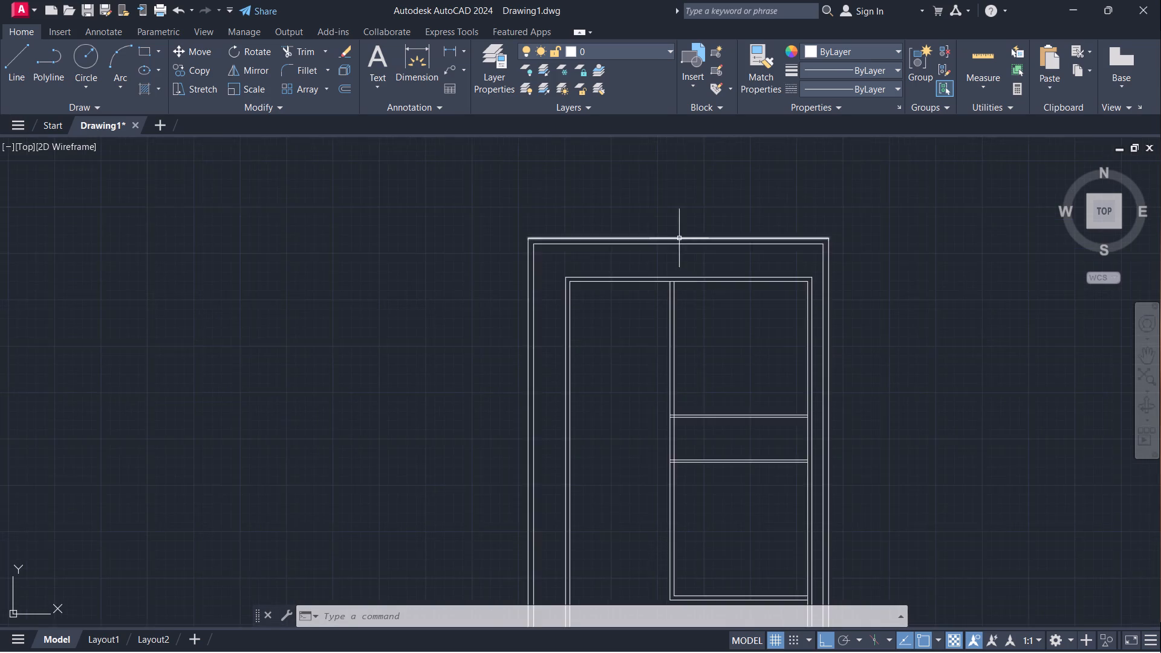
{"action": "scroll", "coordinate": [680, 238], "scroll_direction": "up", "scroll_amount": 2}
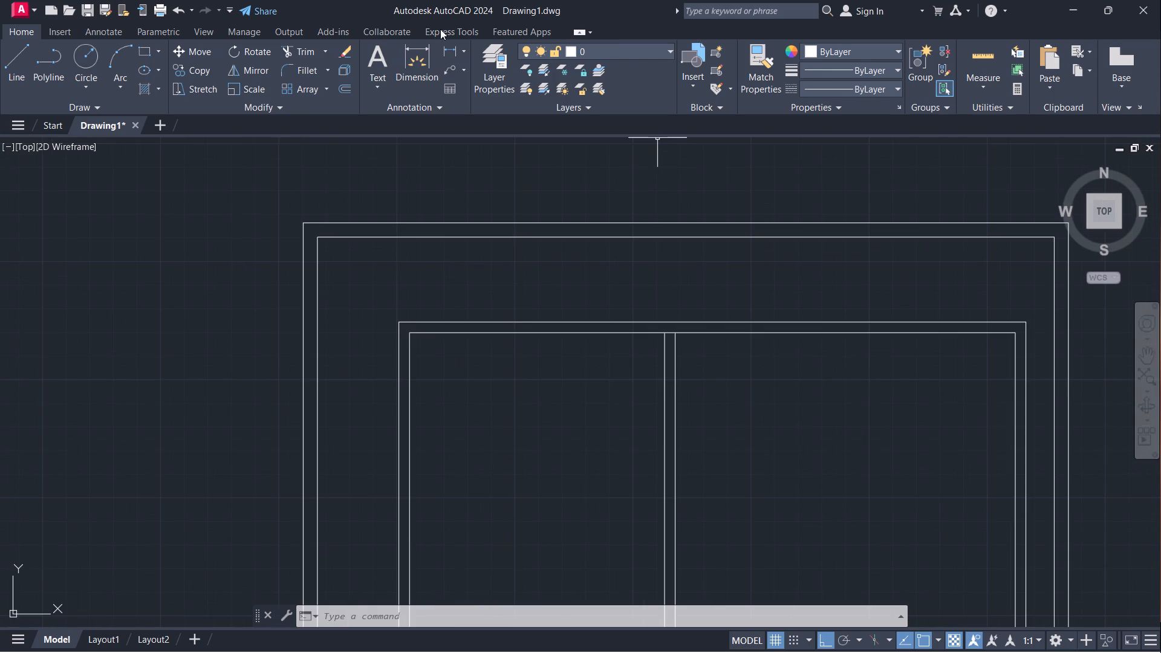
{"action": "left_click", "coordinate": [454, 50]}
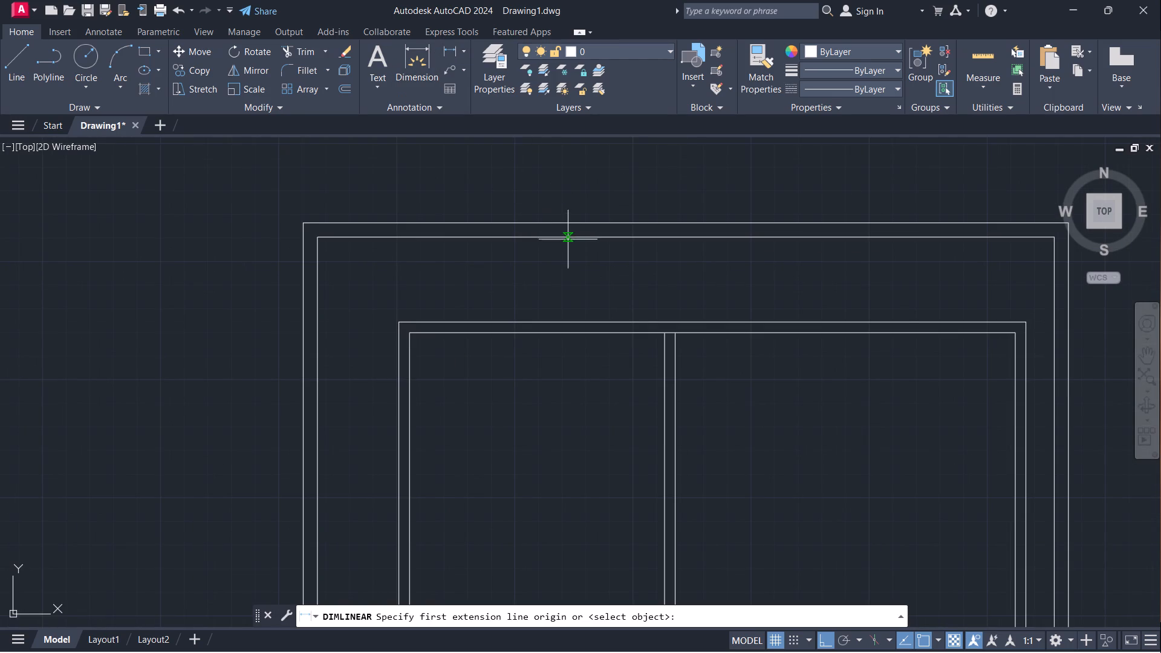
{"action": "left_click", "coordinate": [568, 237]}
{"action": "left_click", "coordinate": [568, 317]}
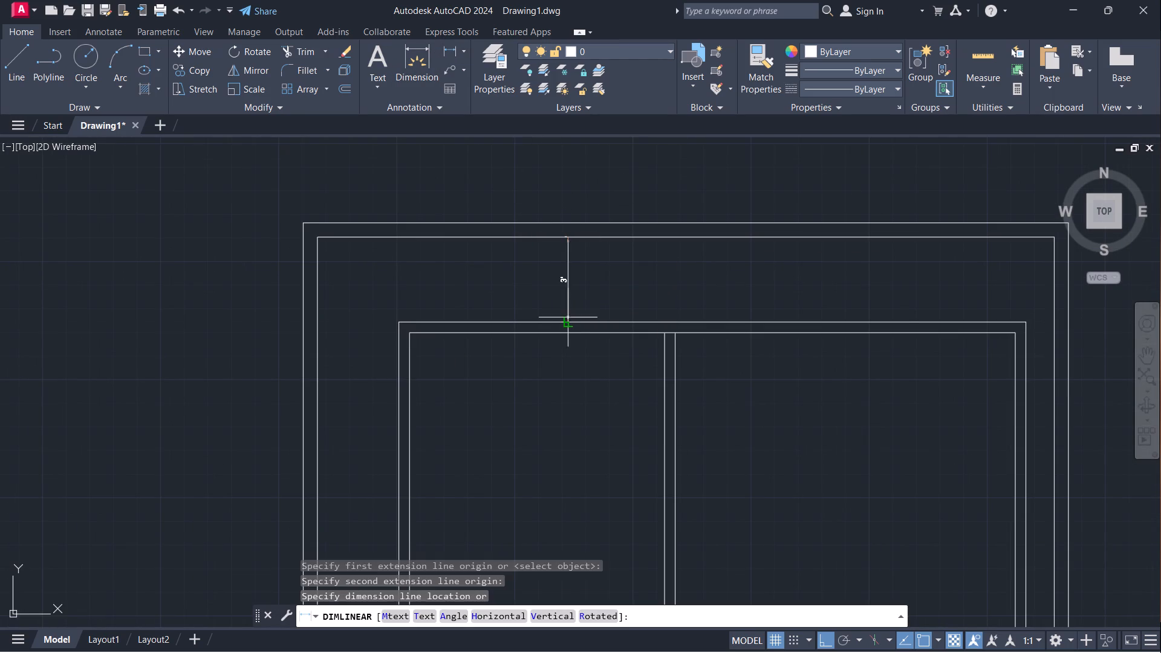
{"action": "scroll", "coordinate": [594, 276], "scroll_direction": "up", "scroll_amount": 2}
{"action": "key", "text": "Escape"}
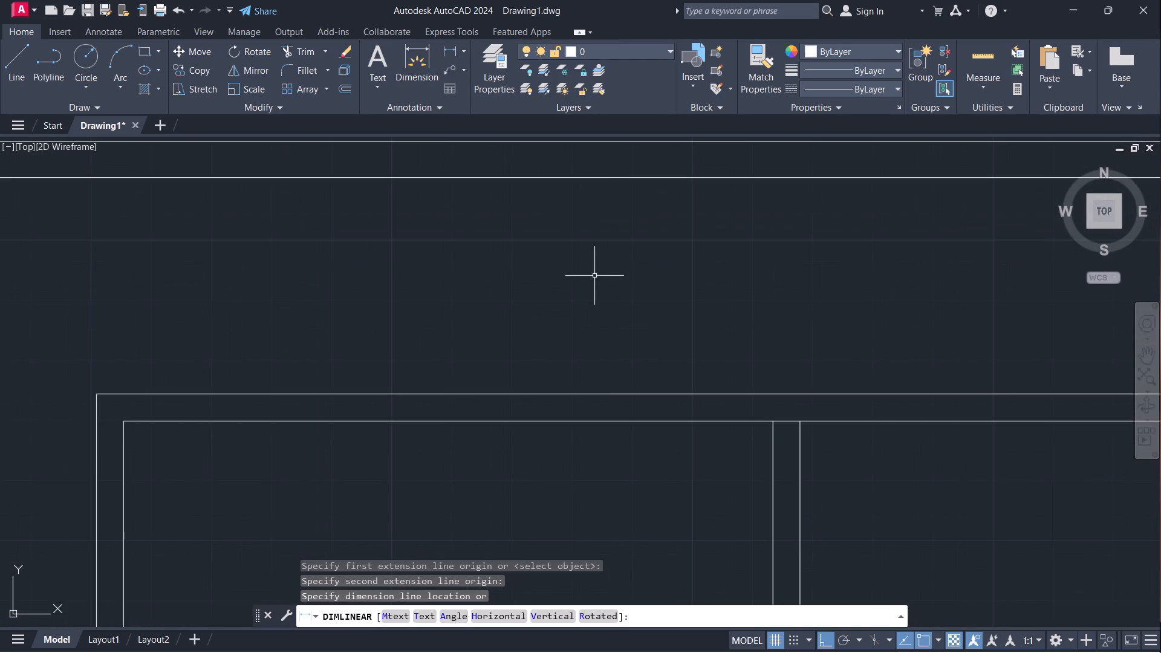
Create a new layer named "walls" and make it the current layer.
{"action": "scroll", "coordinate": [601, 267], "scroll_direction": "down", "scroll_amount": 4}
{"action": "scroll", "coordinate": [664, 285], "scroll_direction": "down", "scroll_amount": 1}
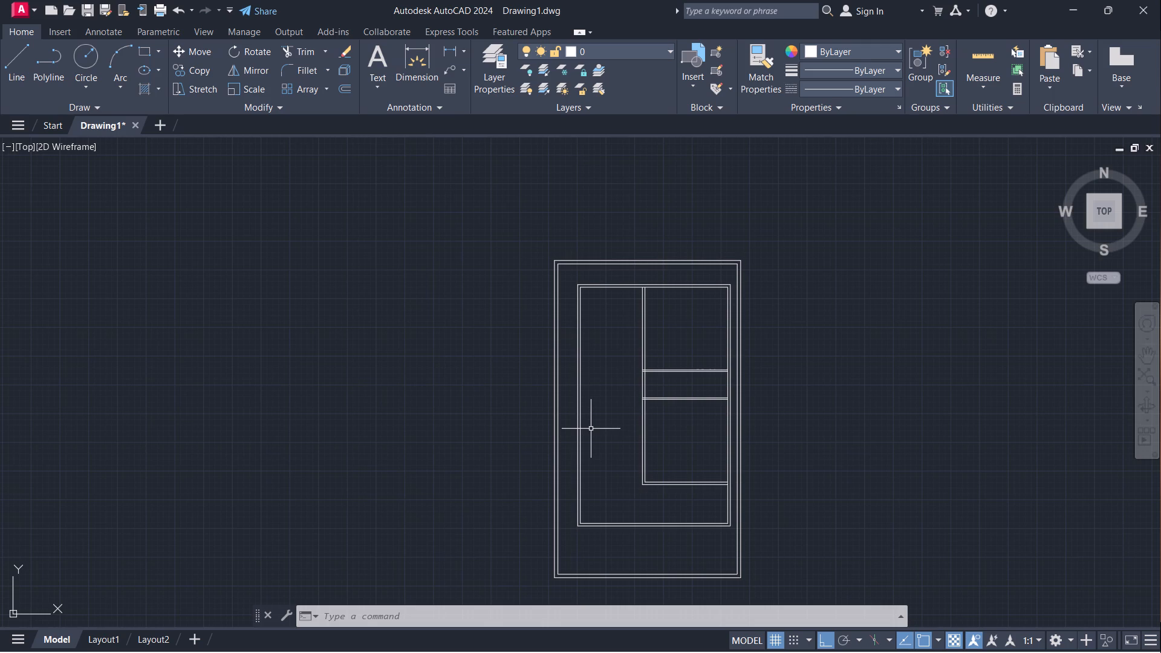
{"action": "double_click", "coordinate": [502, 51]}
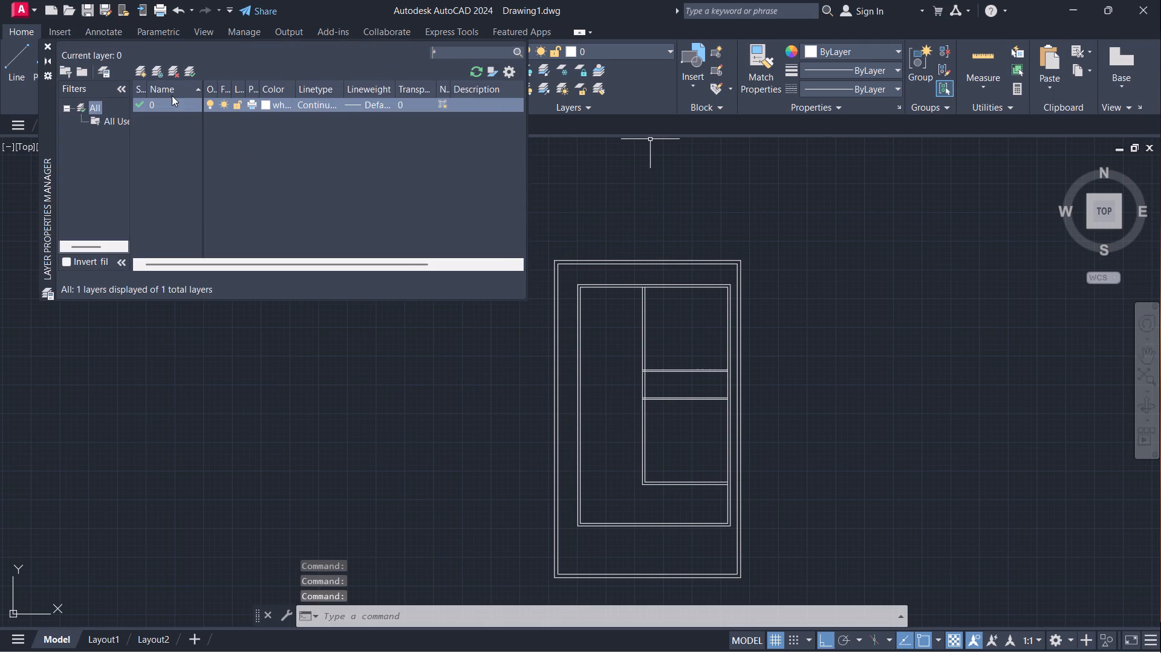
{"action": "left_click", "coordinate": [142, 75]}
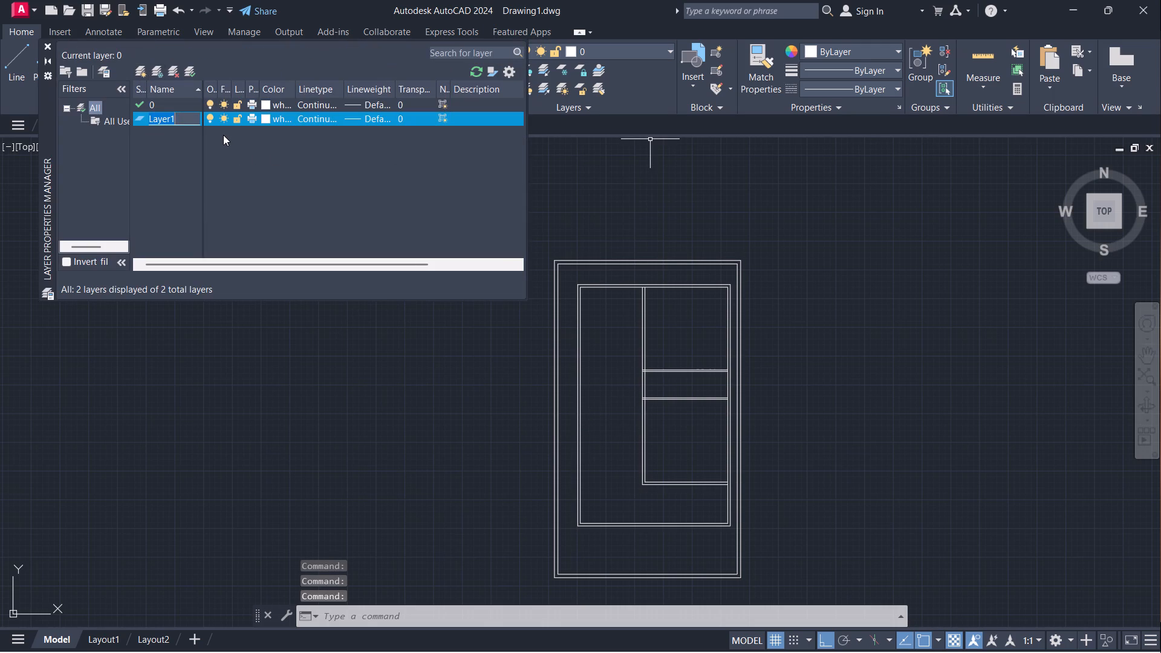
{"action": "key", "text": "BackSpace"}
{"action": "type", "text": "walls"}
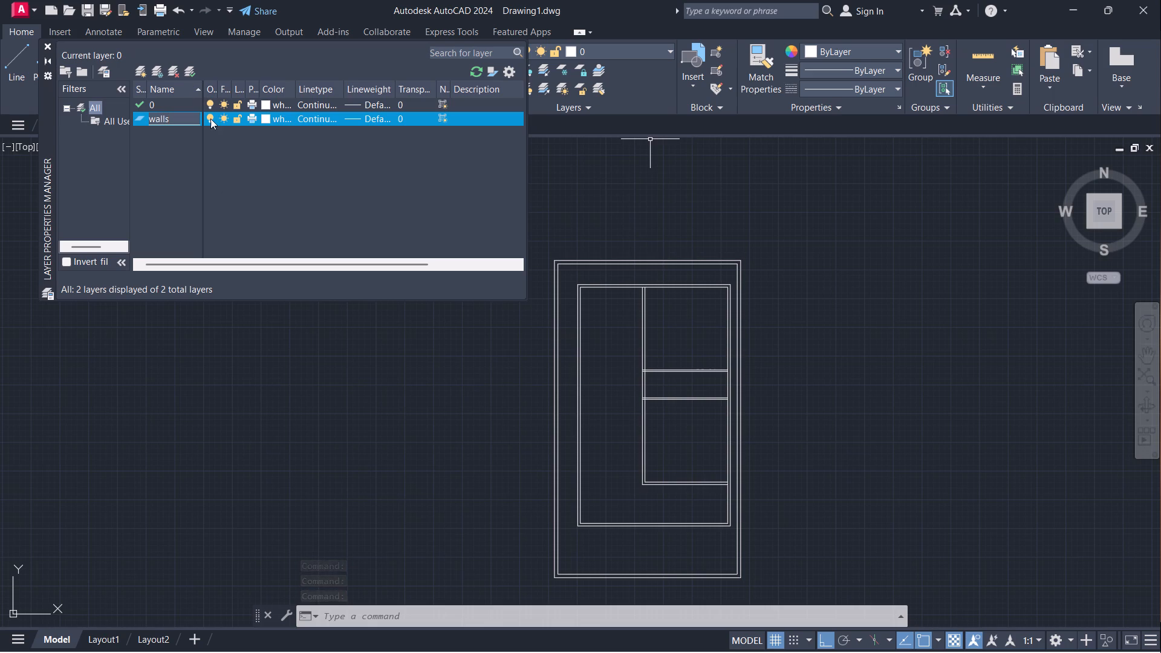
{"action": "left_click", "coordinate": [187, 73]}
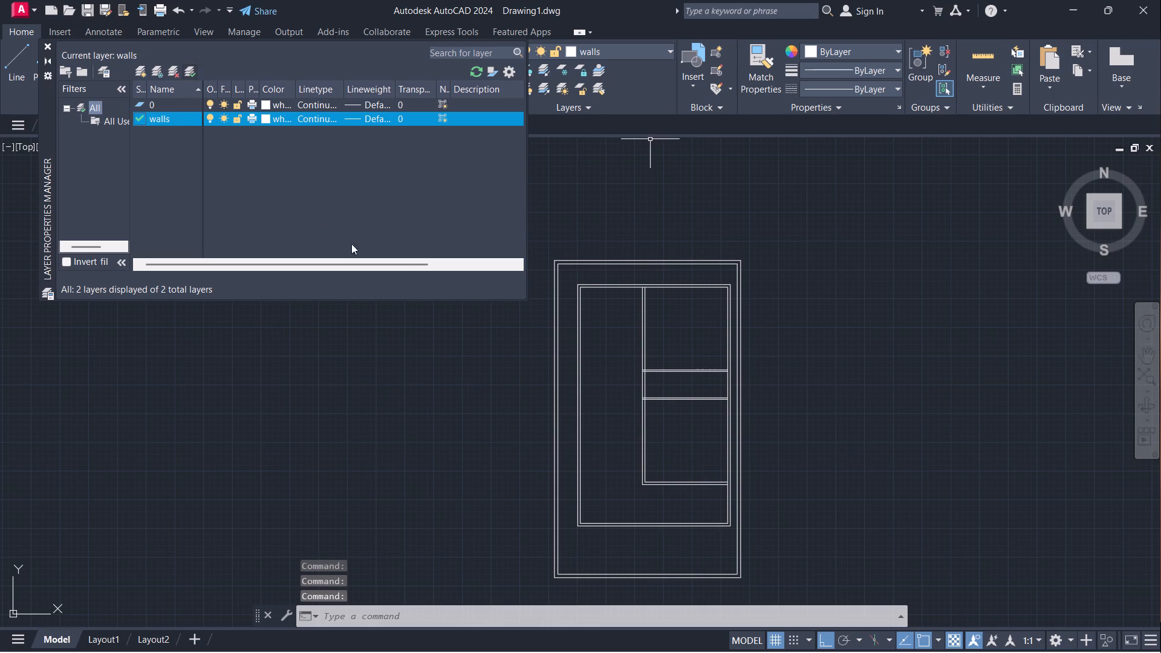
{"action": "left_click", "coordinate": [44, 45]}
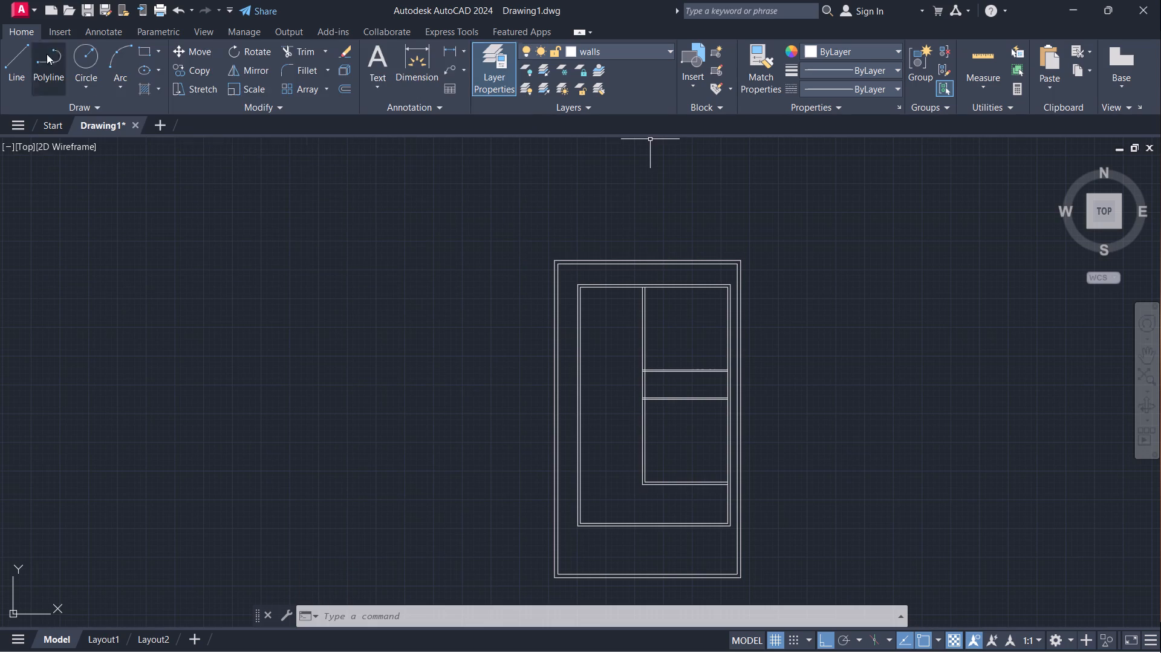
Move all the wall and partition lines of the plan onto the "walls" layer.
{"action": "left_click", "coordinate": [430, 196]}
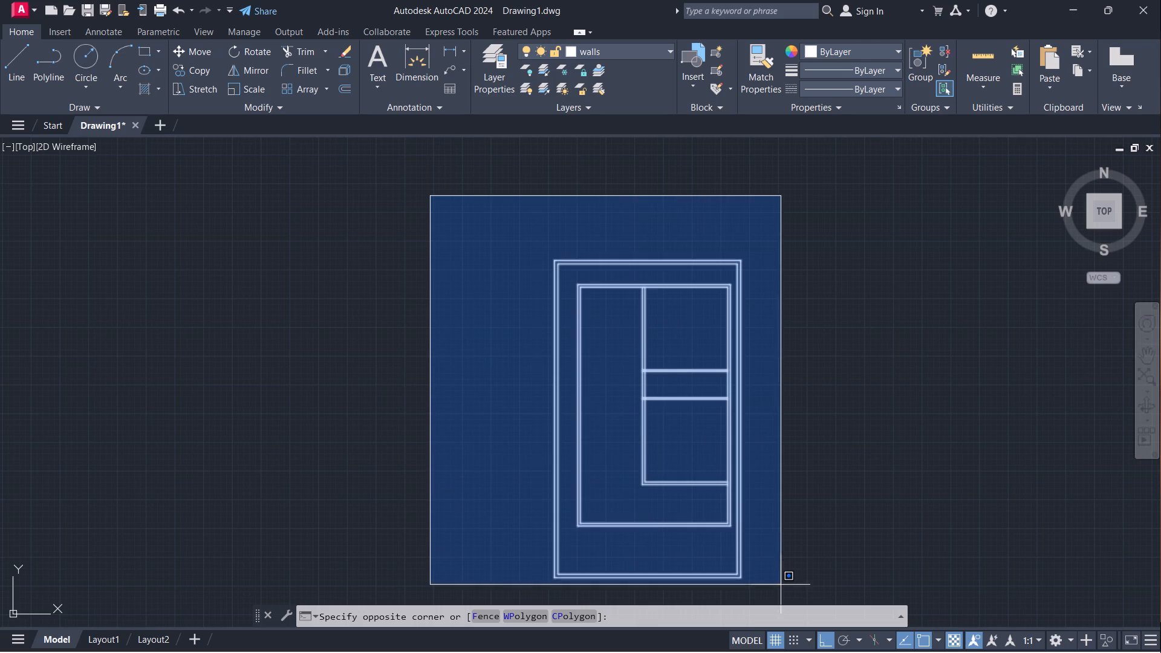
{"action": "left_click", "coordinate": [780, 591]}
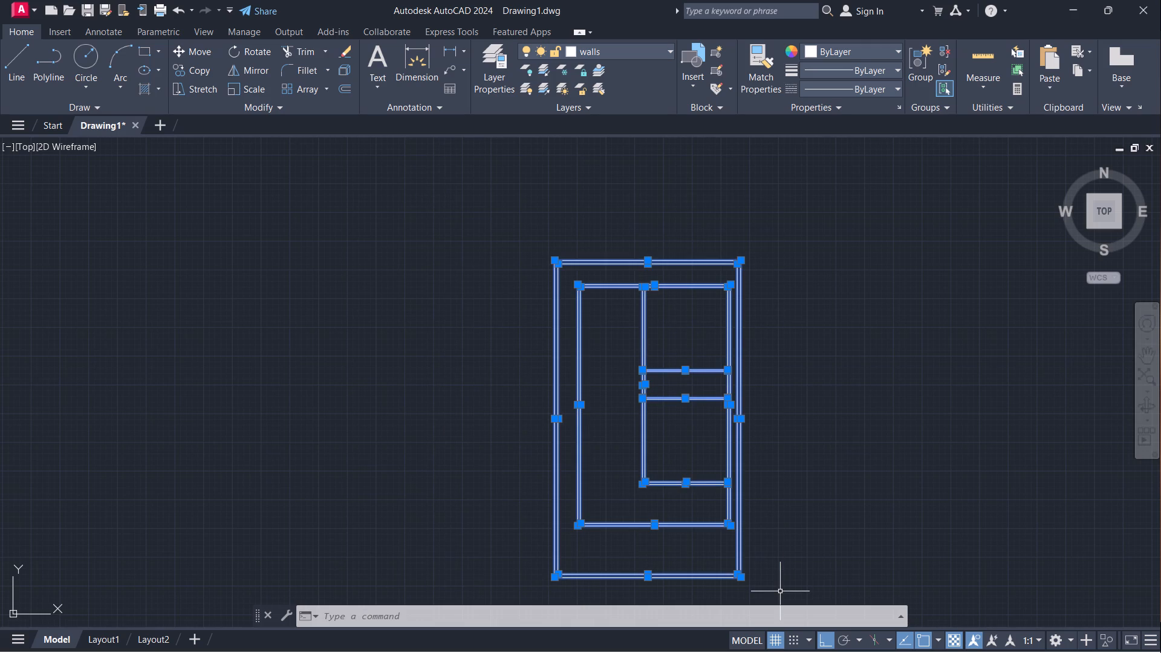
{"action": "key", "text": "ctrl+1"}
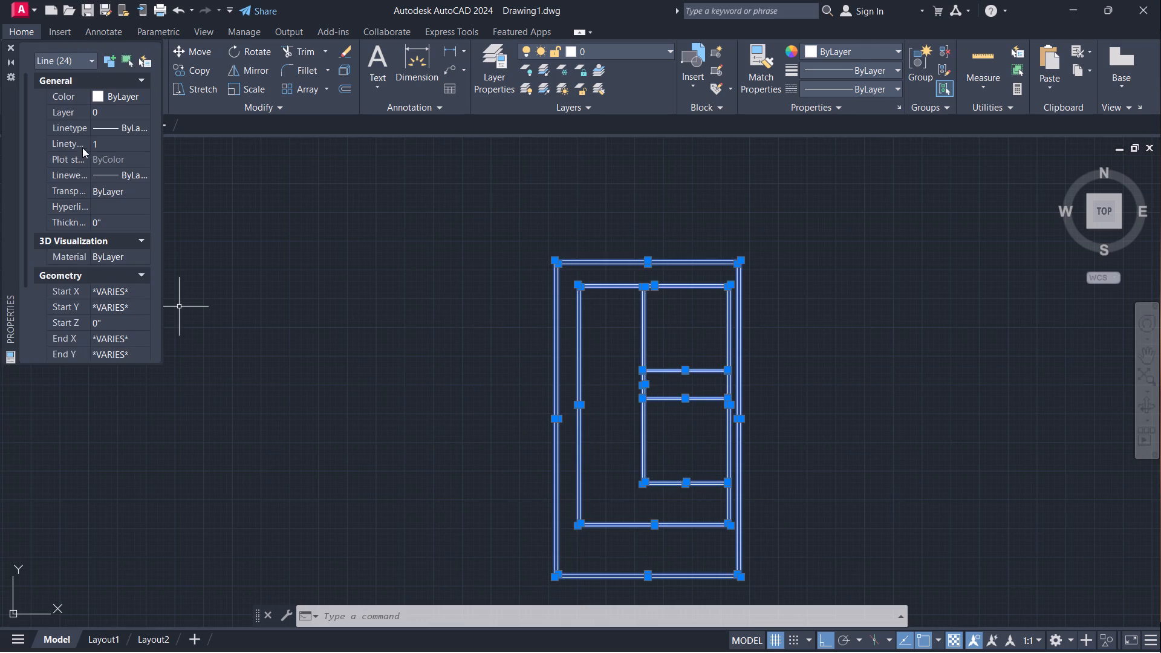
{"action": "left_click", "coordinate": [134, 112]}
{"action": "left_click", "coordinate": [135, 112]}
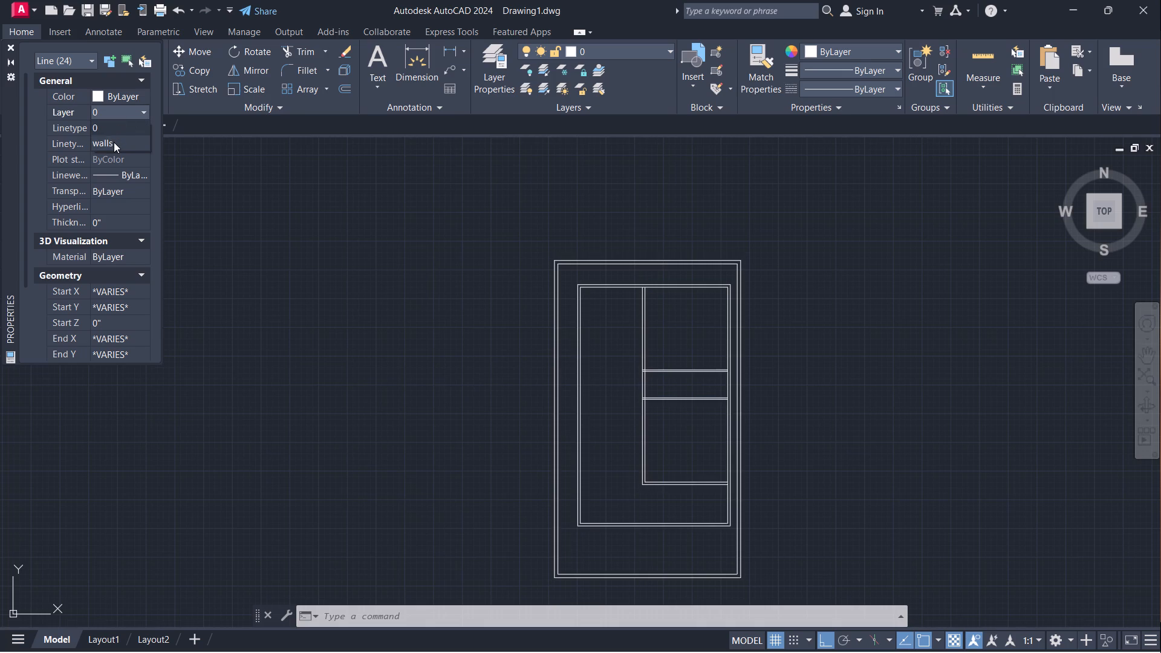
{"action": "left_click", "coordinate": [114, 142]}
{"action": "key", "text": "Escape"}
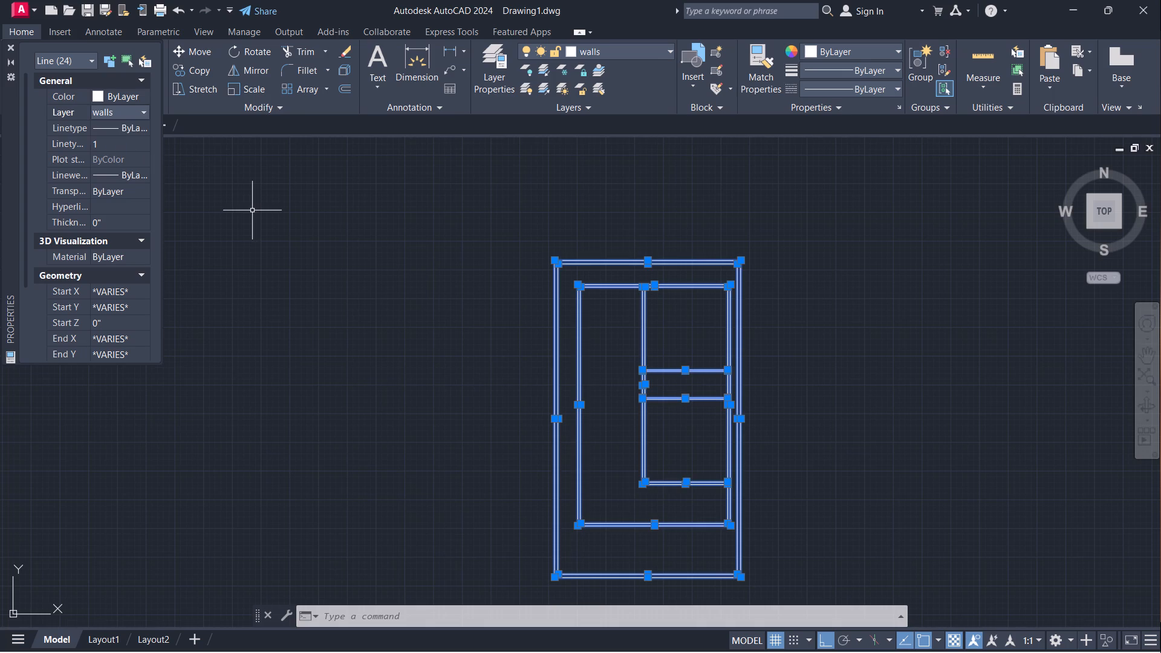
{"action": "left_click", "coordinate": [8, 42]}
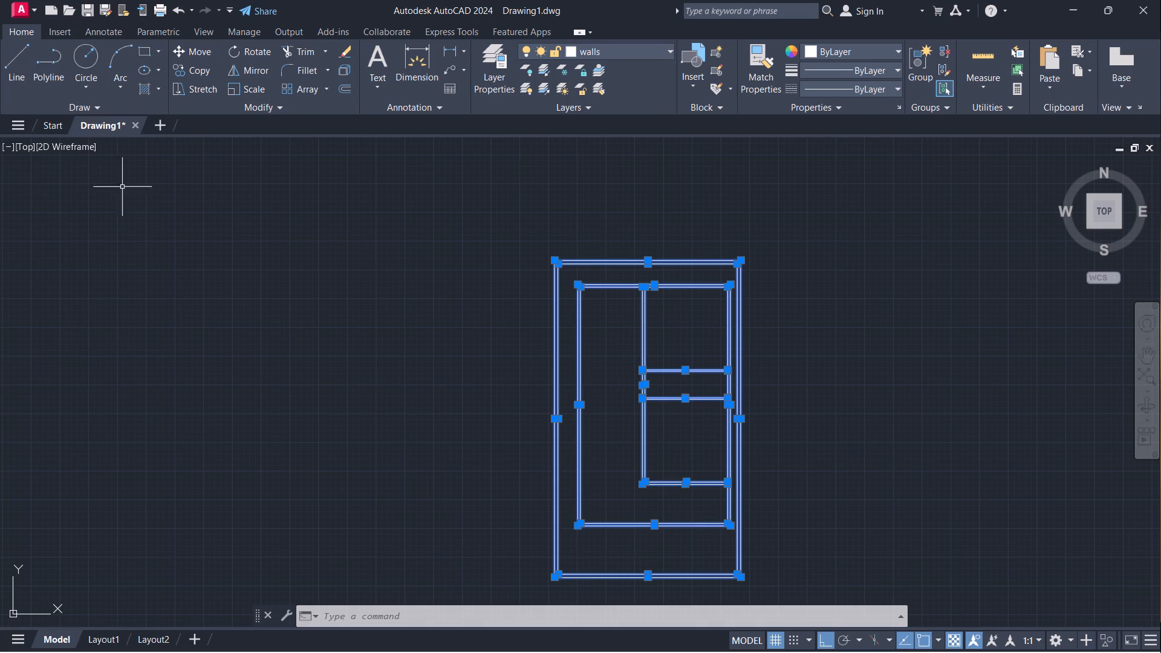
{"action": "middle_click_drag", "start_coordinate": [228, 319], "coordinate": [206, 264]}
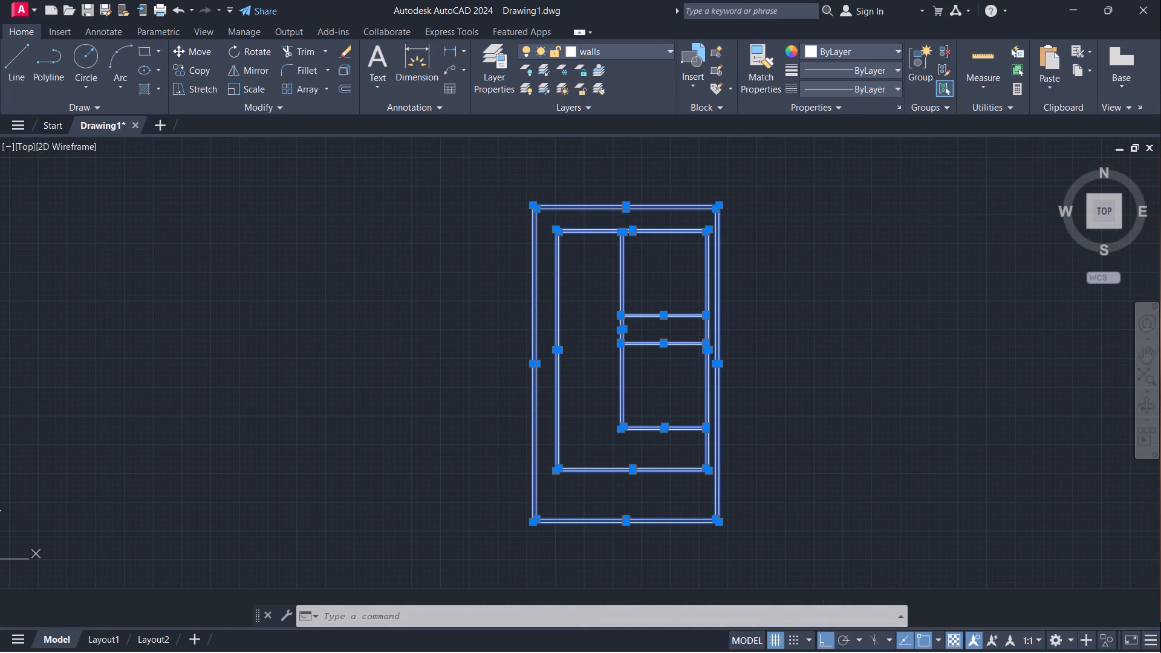
{"action": "key", "text": "Escape"}
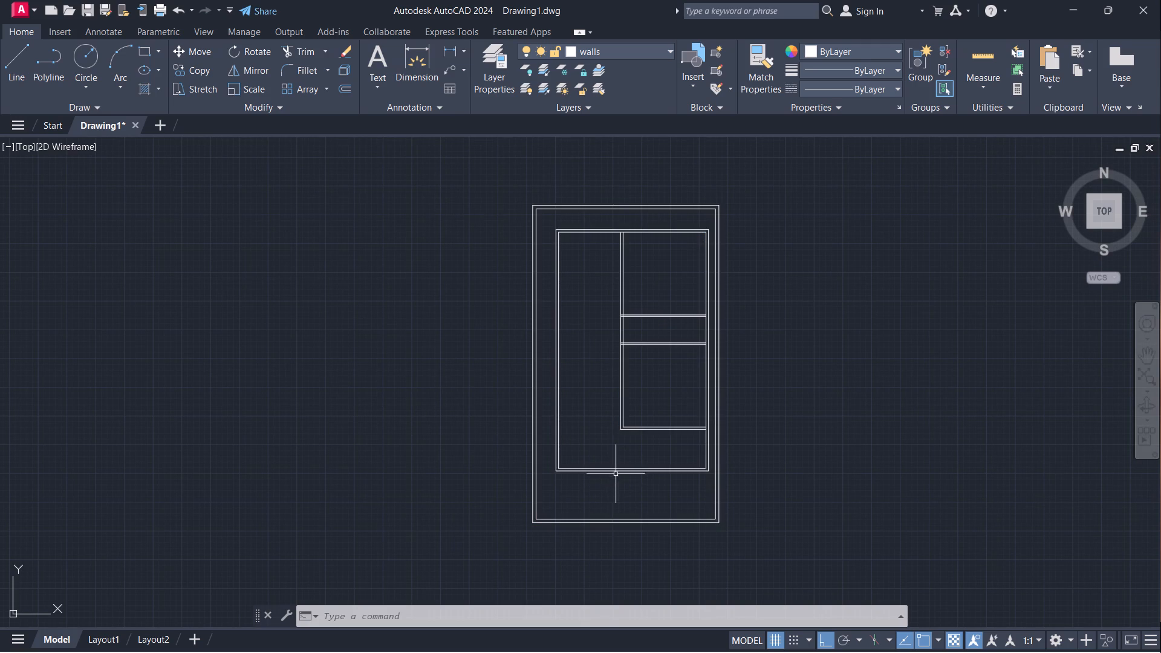
Offset the inner line of the east vertical partition 6' to the west.
{"action": "scroll", "coordinate": [603, 455], "scroll_direction": "up", "scroll_amount": 2}
{"action": "scroll", "coordinate": [619, 443], "scroll_direction": "down", "scroll_amount": 2}
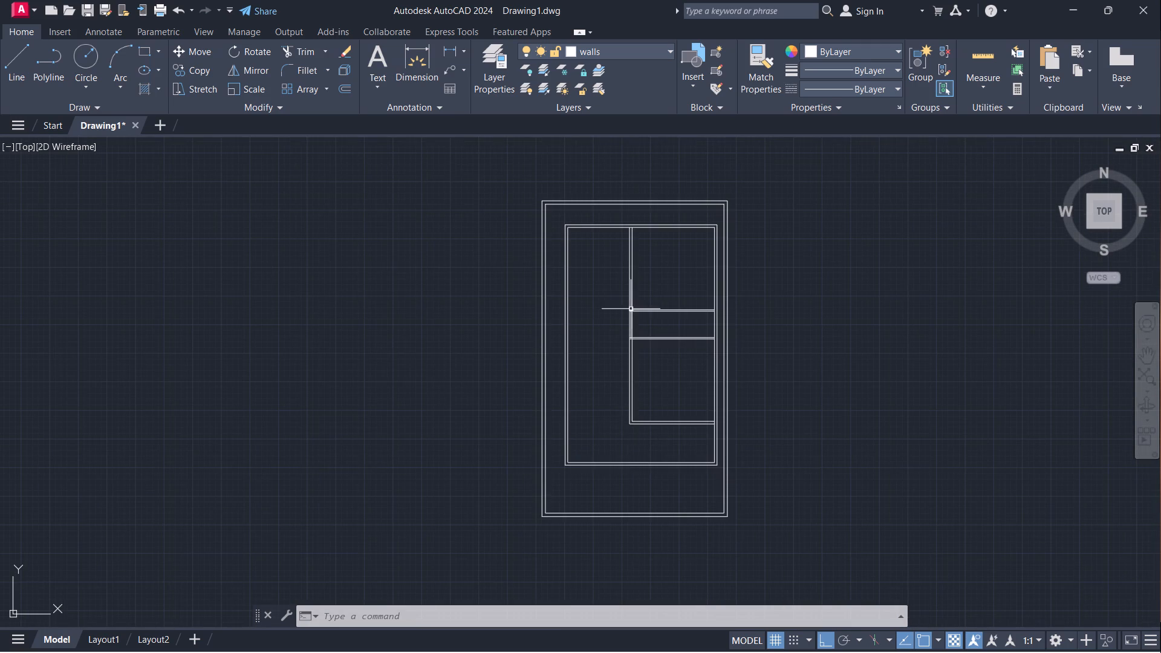
{"action": "scroll", "coordinate": [646, 299], "scroll_direction": "up", "scroll_amount": 2}
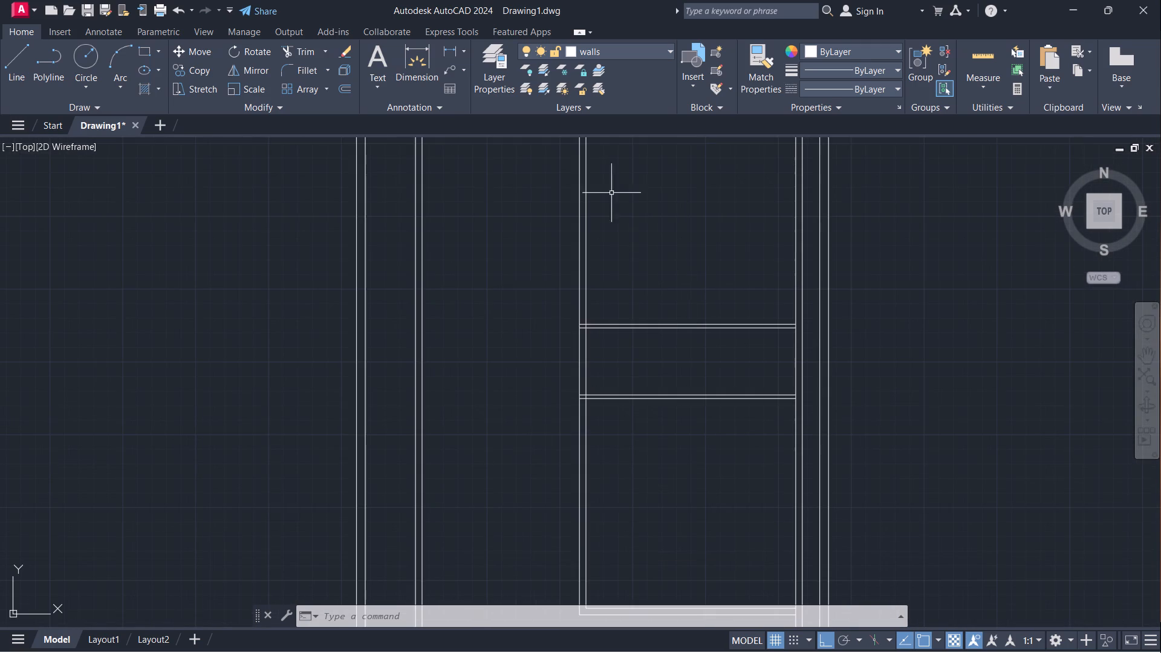
{"action": "key", "text": "o"}
{"action": "key", "text": "Return"}
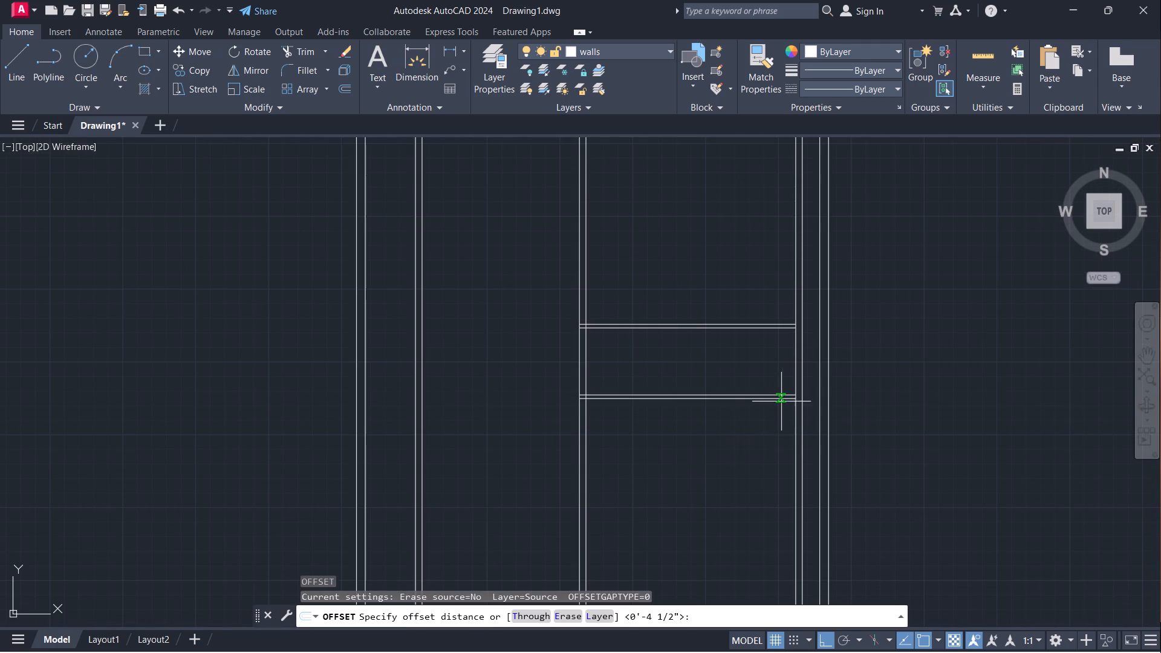
{"action": "left_click", "coordinate": [794, 363]}
{"action": "key", "text": "6"}
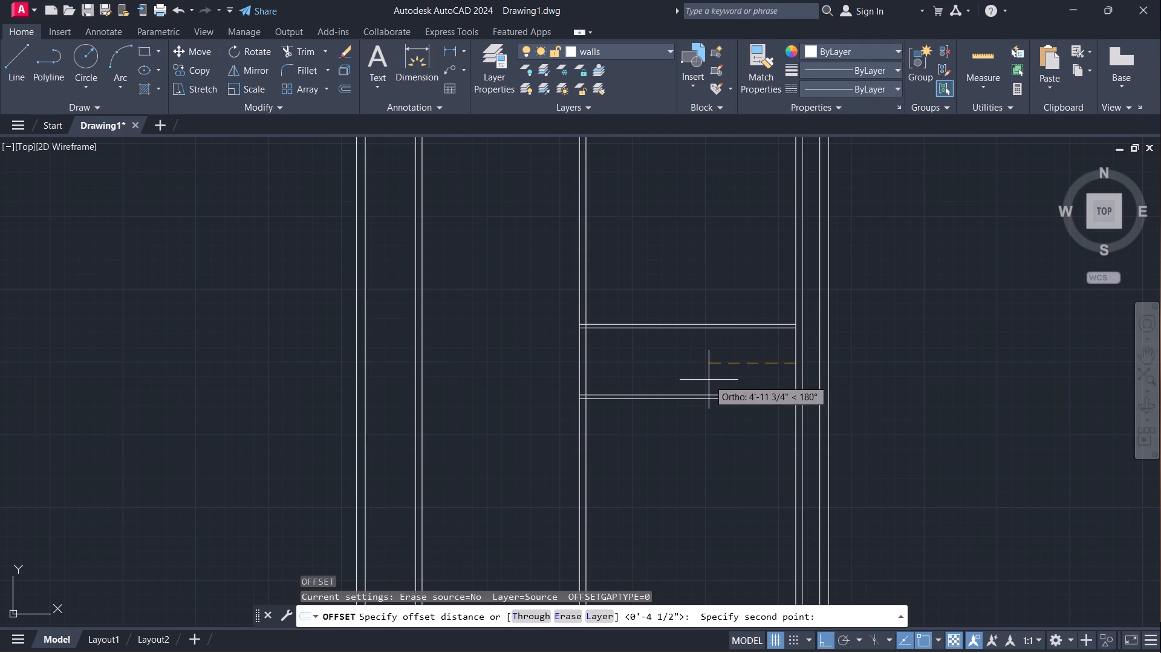
{"action": "key", "text": "apostrophe"}
{"action": "key", "text": "Return"}
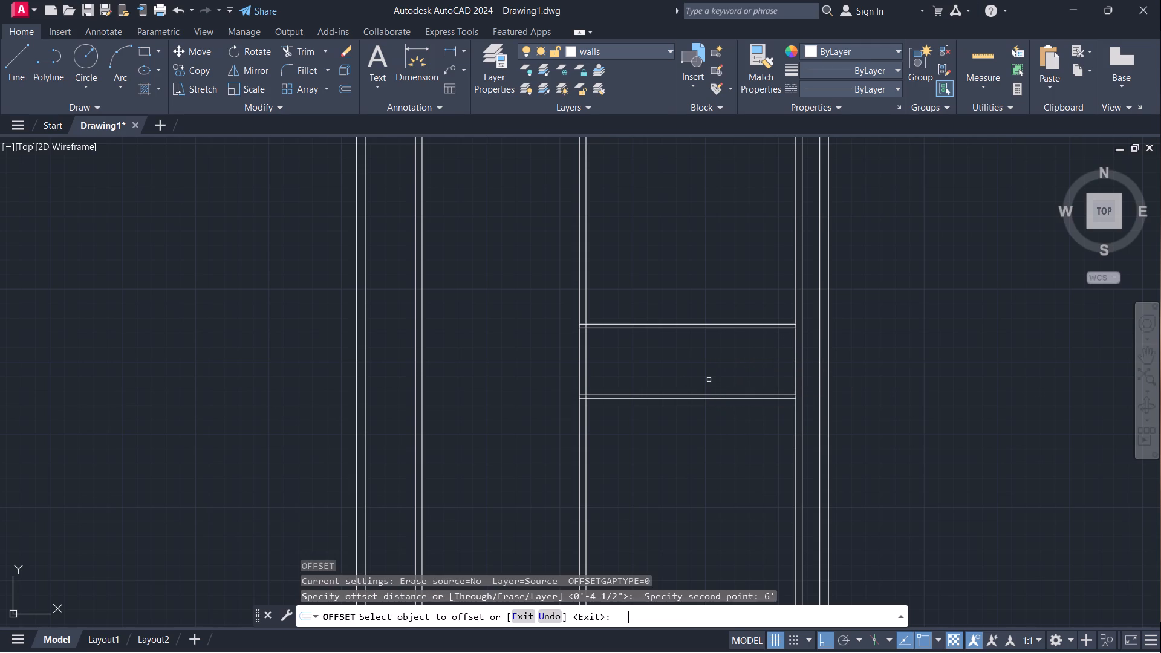
{"action": "left_click", "coordinate": [795, 359]}
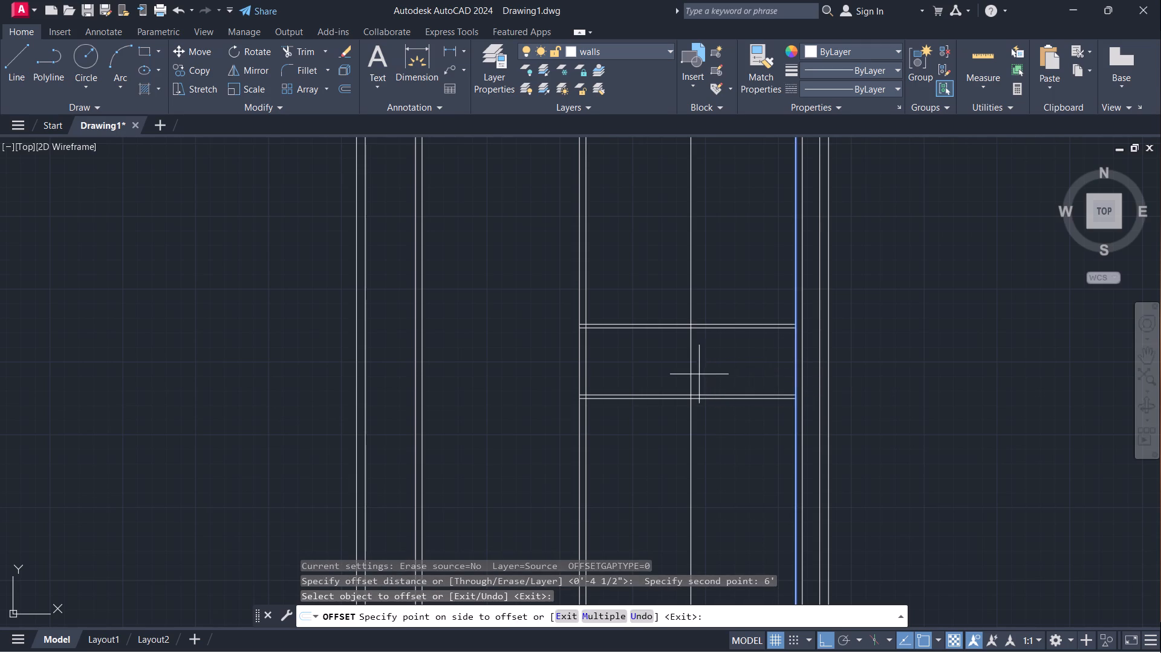
{"action": "left_click", "coordinate": [699, 374]}
{"action": "key", "text": "Escape"}
Trim the new vertical line north and south of the narrow strip between the two 2.5" horizontal partitions.
{"action": "key", "text": "r"}
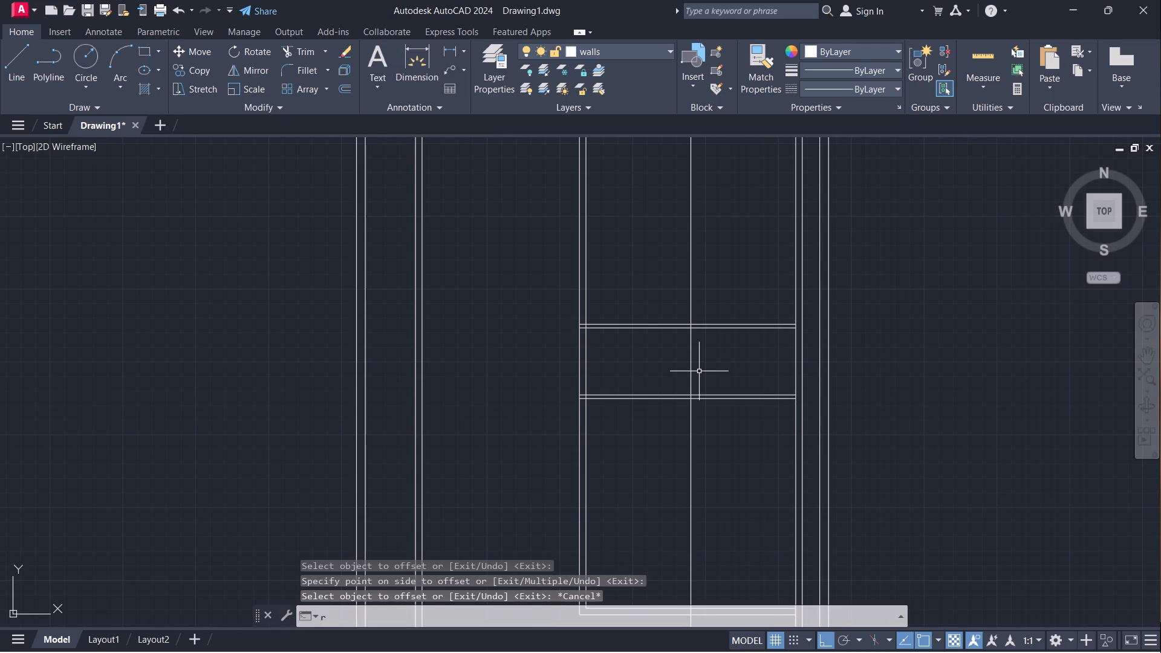
{"action": "key", "text": "BackSpace"}
{"action": "type", "text": "=tr"}
{"action": "key", "text": "Return"}
{"action": "left_click_drag", "start_coordinate": [707, 308], "coordinate": [660, 311]}
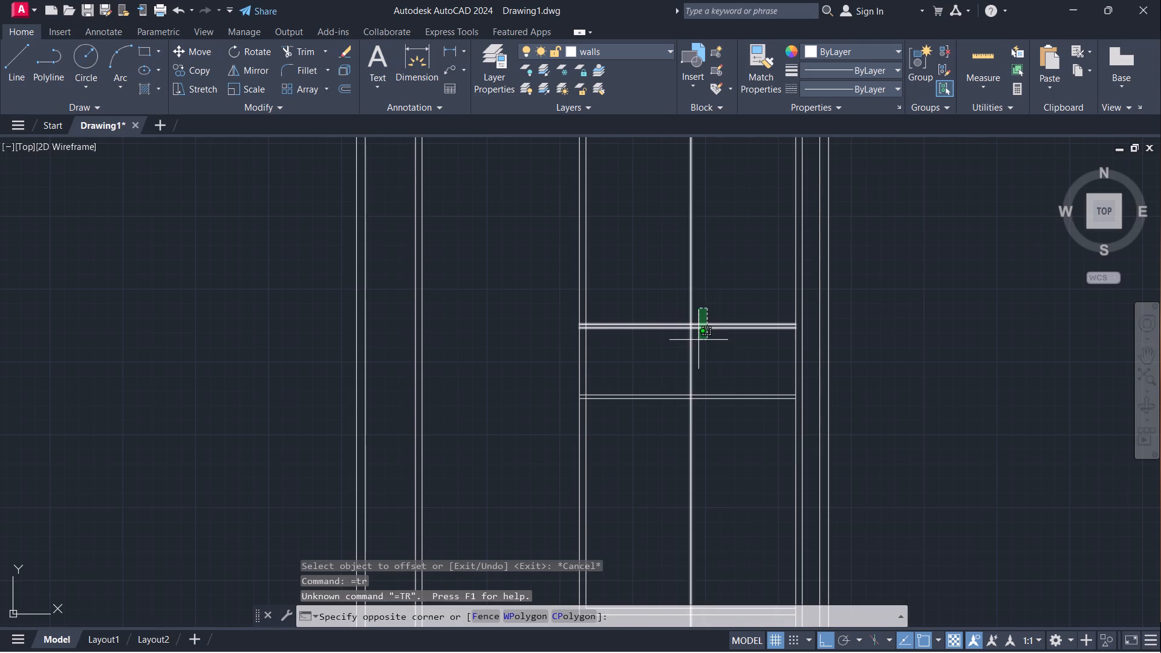
{"action": "key", "text": "Escape"}
{"action": "type", "text": "tr"}
{"action": "key", "text": "Return"}
{"action": "left_click_drag", "start_coordinate": [703, 315], "coordinate": [651, 313]}
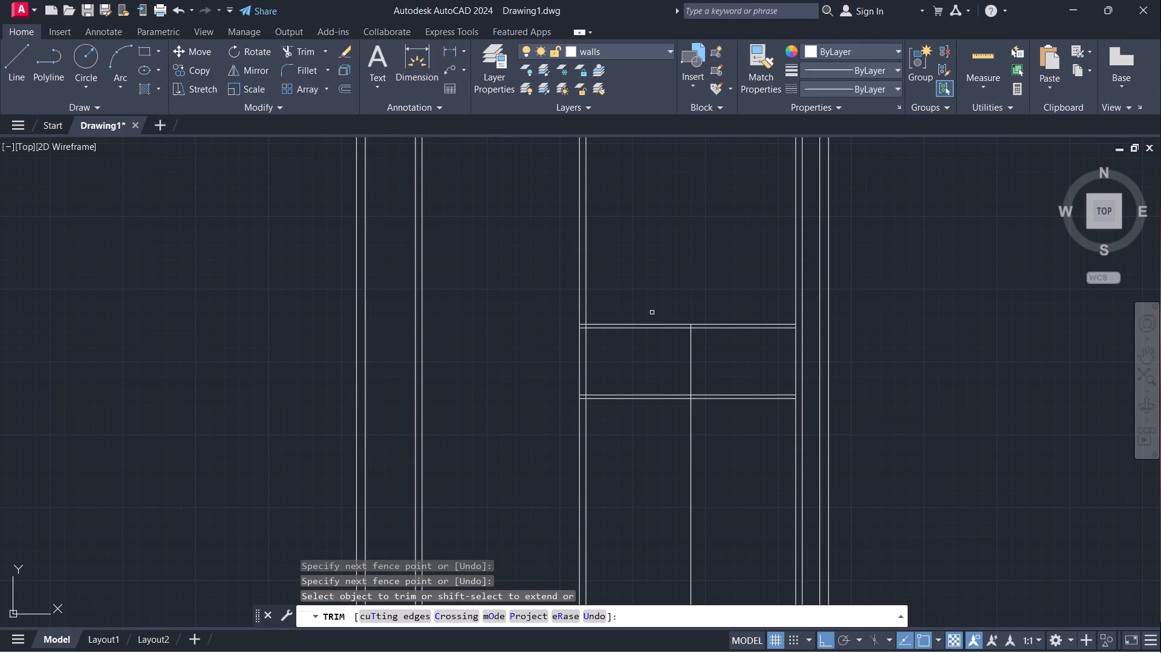
{"action": "left_click_drag", "start_coordinate": [701, 421], "coordinate": [678, 421]}
{"action": "scroll", "coordinate": [704, 363], "scroll_direction": "up", "scroll_amount": 2}
{"action": "key", "text": "Escape"}
Offset the short vertical line in the narrow strip 1.5" to both its east and west sides.
{"action": "scroll", "coordinate": [680, 369], "scroll_direction": "up", "scroll_amount": 1}
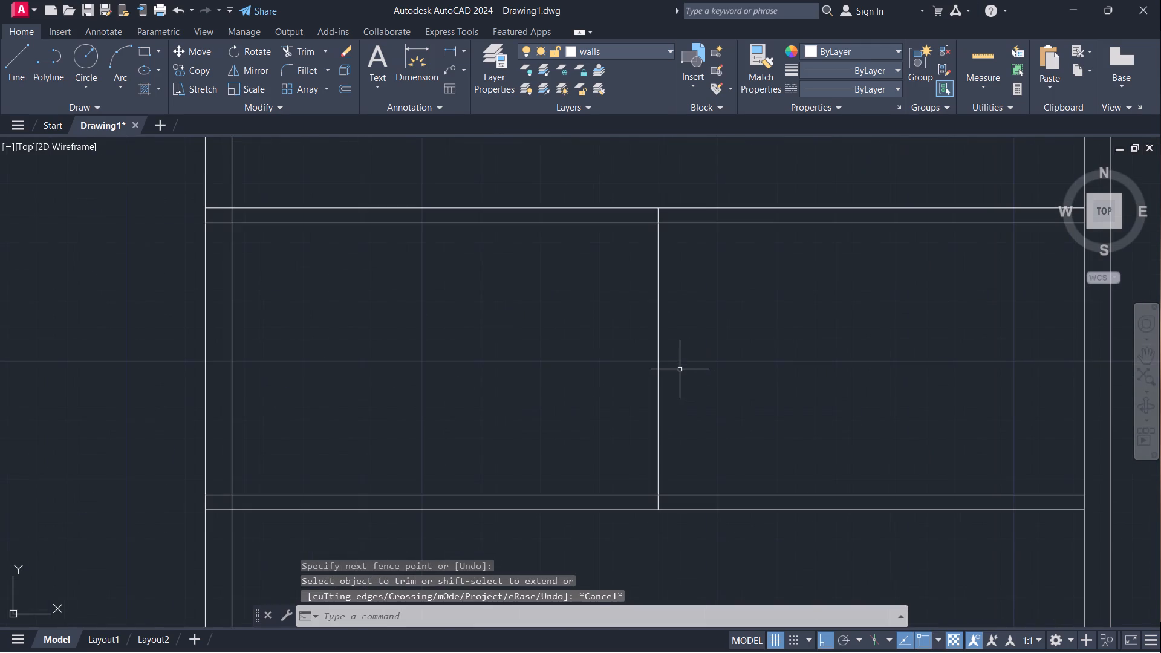
{"action": "left_click", "coordinate": [659, 362]}
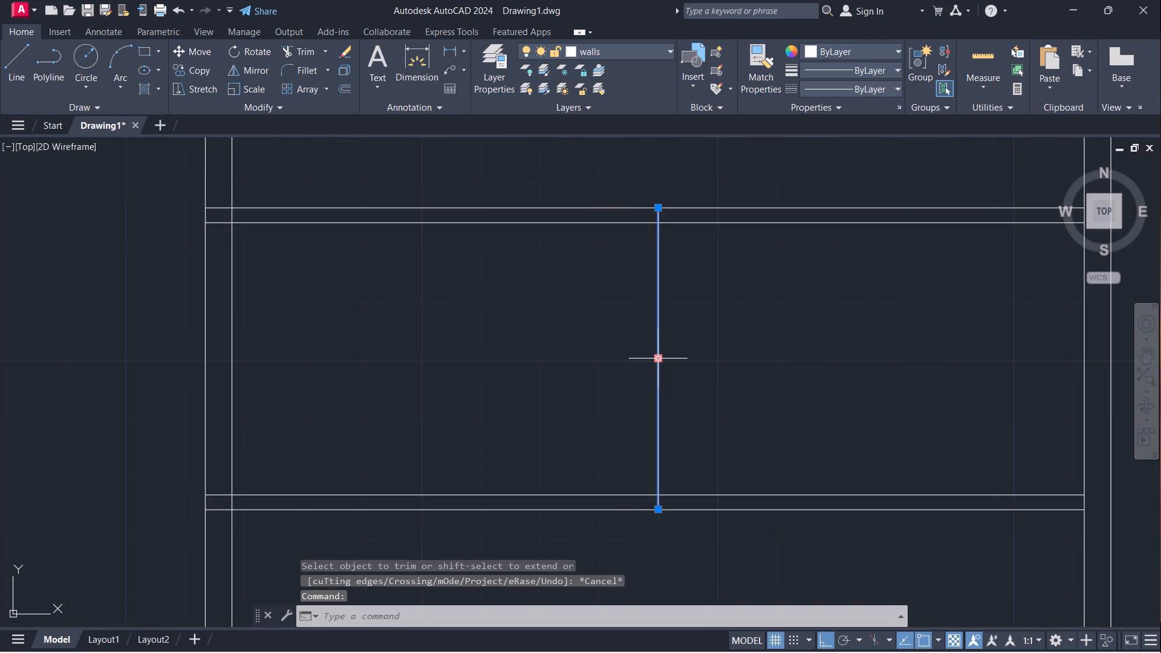
{"action": "key", "text": "o"}
{"action": "key", "text": "Return"}
{"action": "left_click", "coordinate": [659, 362]}
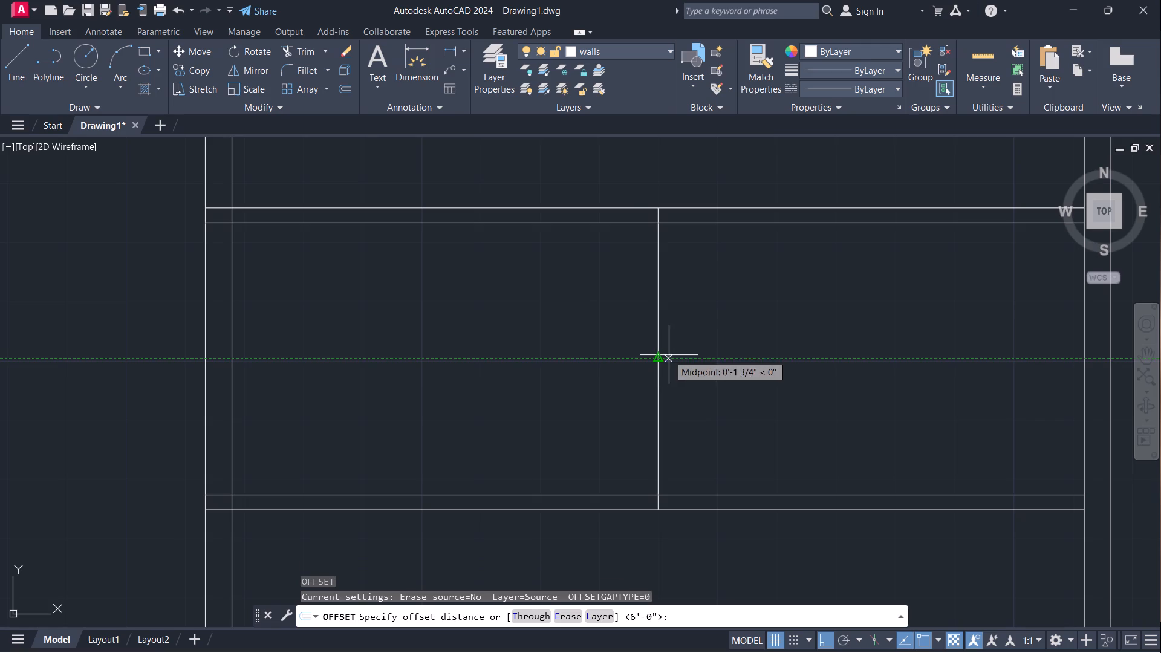
{"action": "type", "text": "1.5"}
{"action": "key", "text": "shift+quotedbl"}
{"action": "key", "text": "Return"}
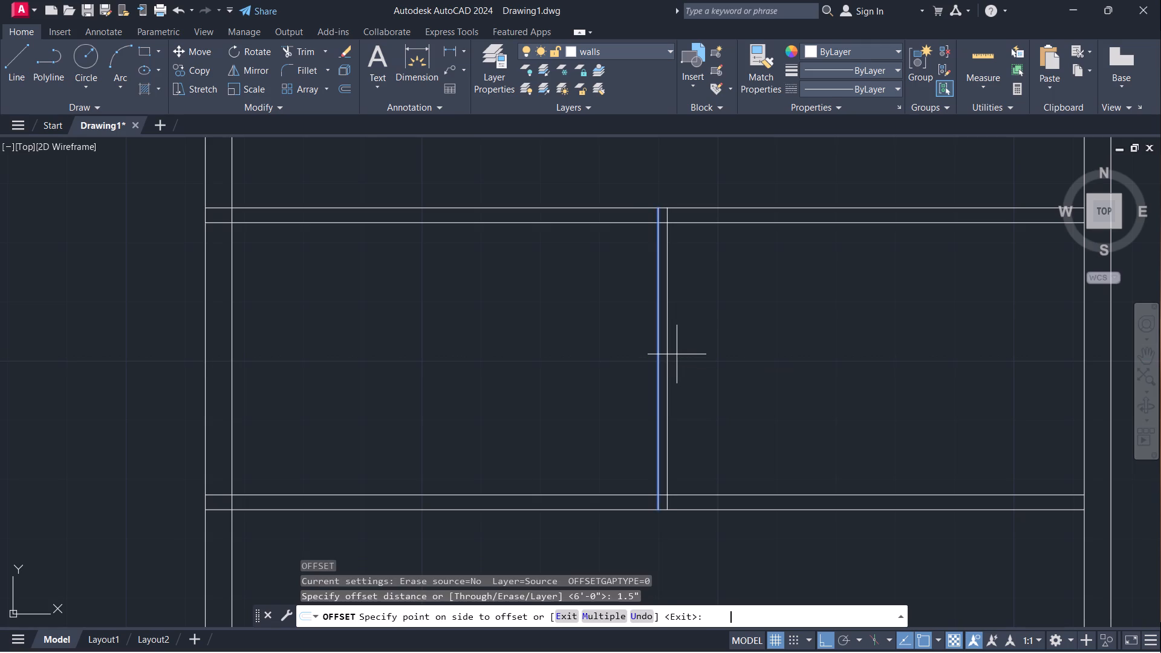
{"action": "left_click", "coordinate": [677, 354]}
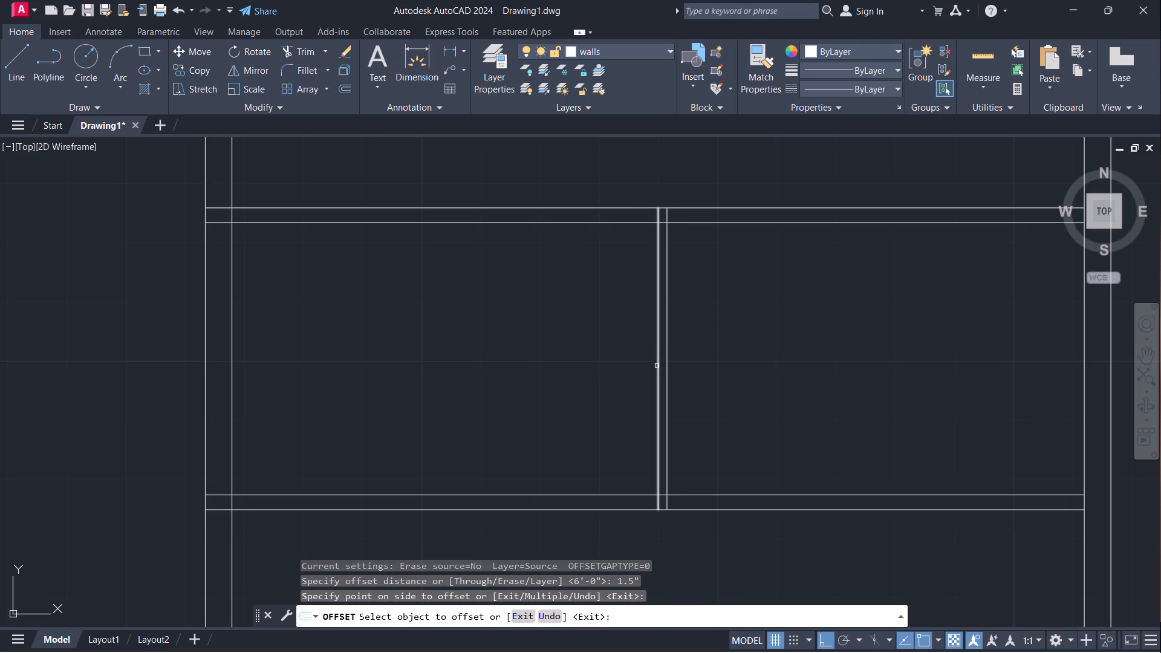
{"action": "left_click", "coordinate": [657, 366]}
{"action": "left_click", "coordinate": [636, 366]}
{"action": "key", "text": "Escape"}
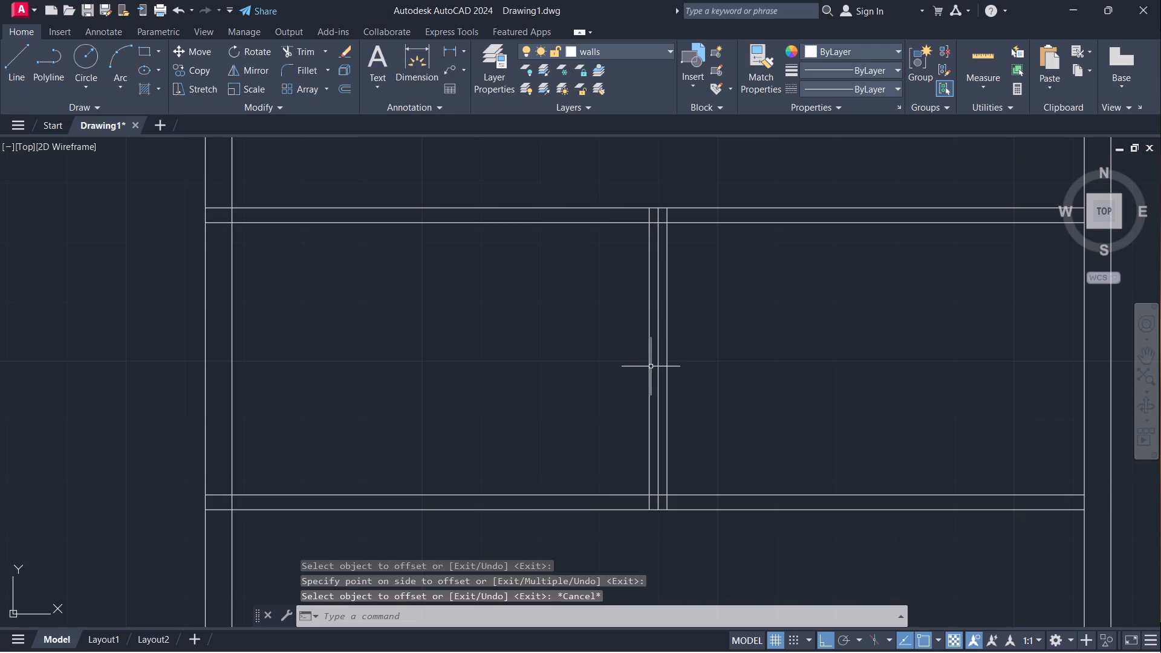
Erase the original centre line between the two offset lines in the narrow strip.
{"action": "left_click", "coordinate": [659, 372]}
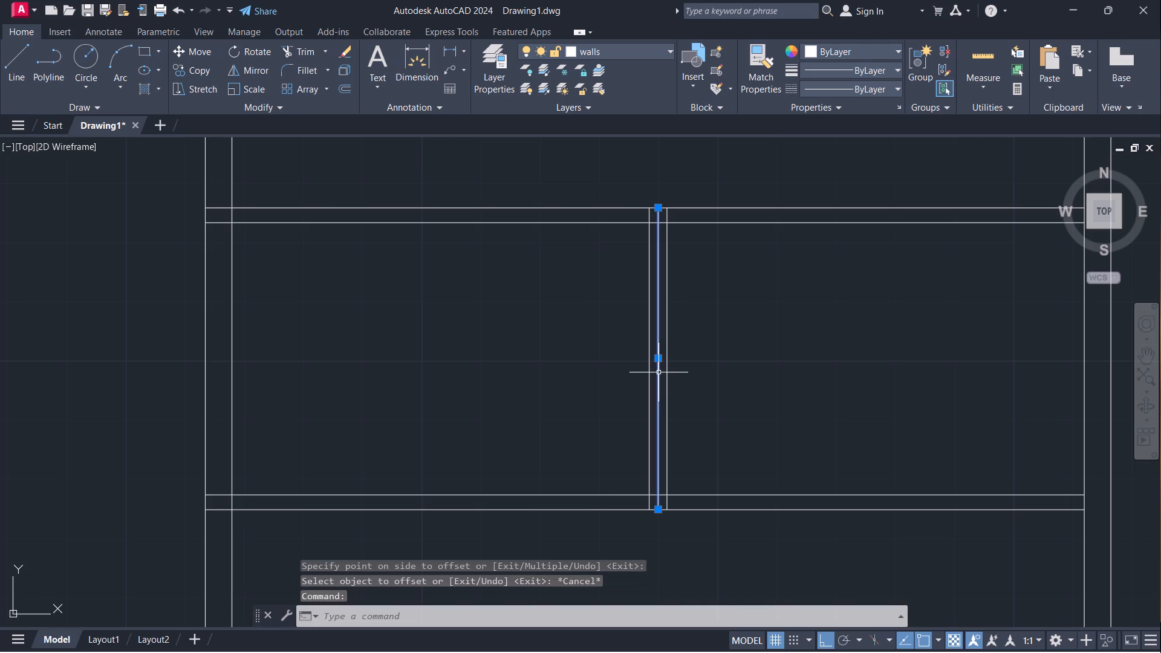
{"action": "key", "text": "e"}
{"action": "key", "text": "Return"}
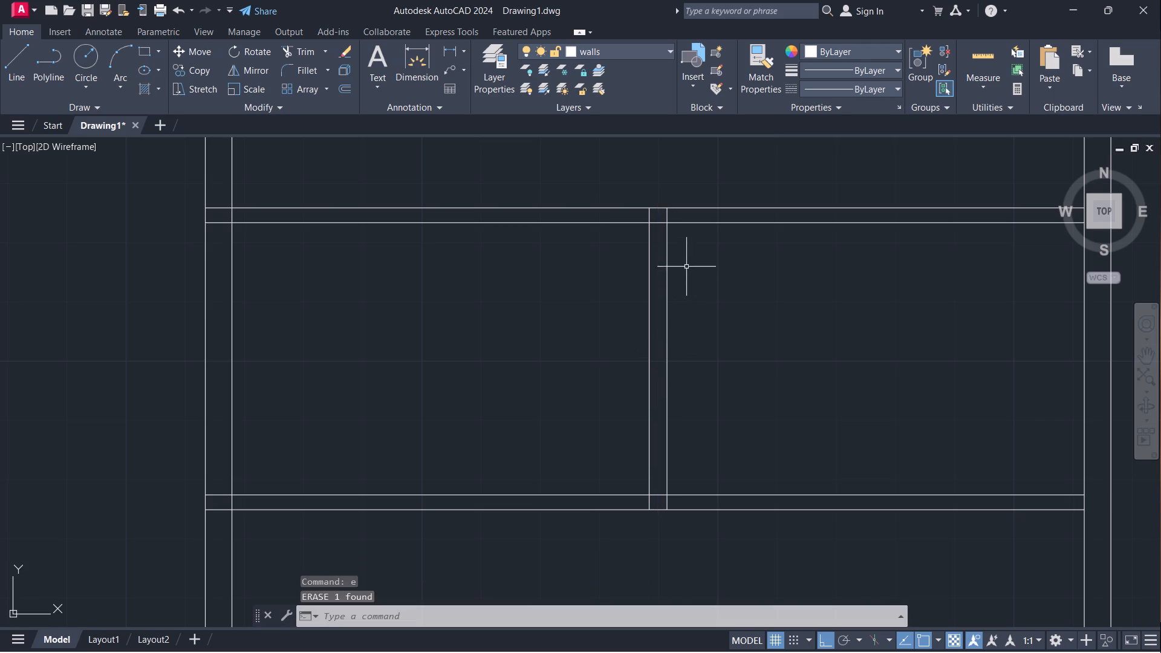
Trim away the leftover vertical line south of the lower room, including its stub inside the 4.5" horizontal partition.
{"action": "scroll", "coordinate": [699, 272], "scroll_direction": "down", "scroll_amount": 3}
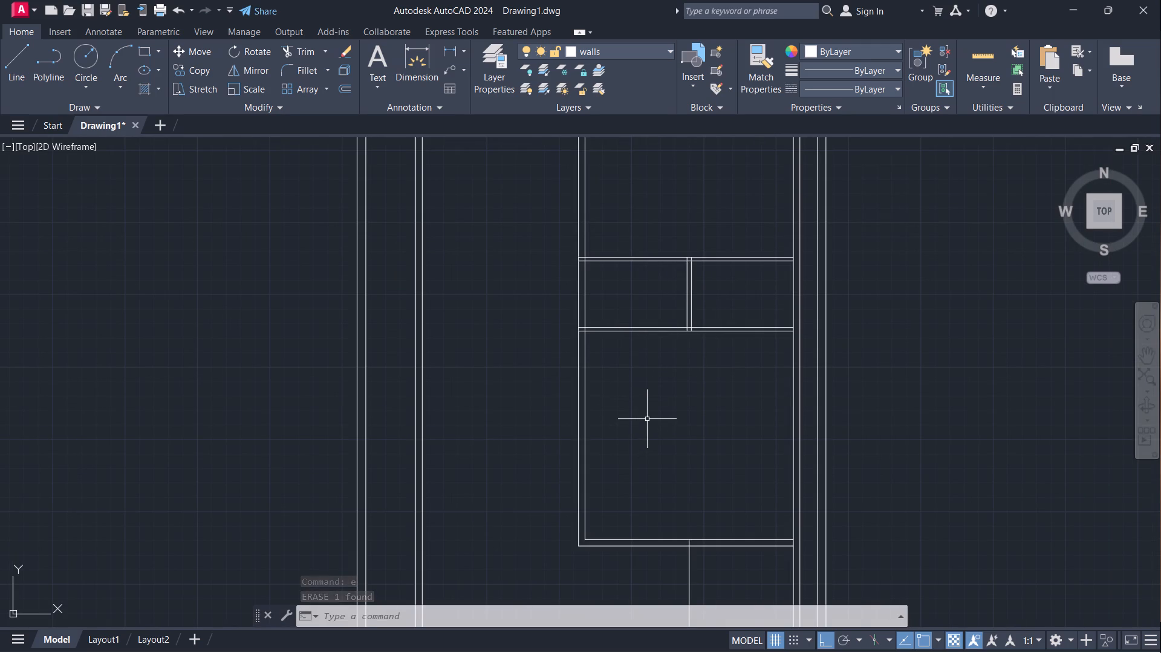
{"action": "scroll", "coordinate": [647, 418], "scroll_direction": "down", "scroll_amount": 1}
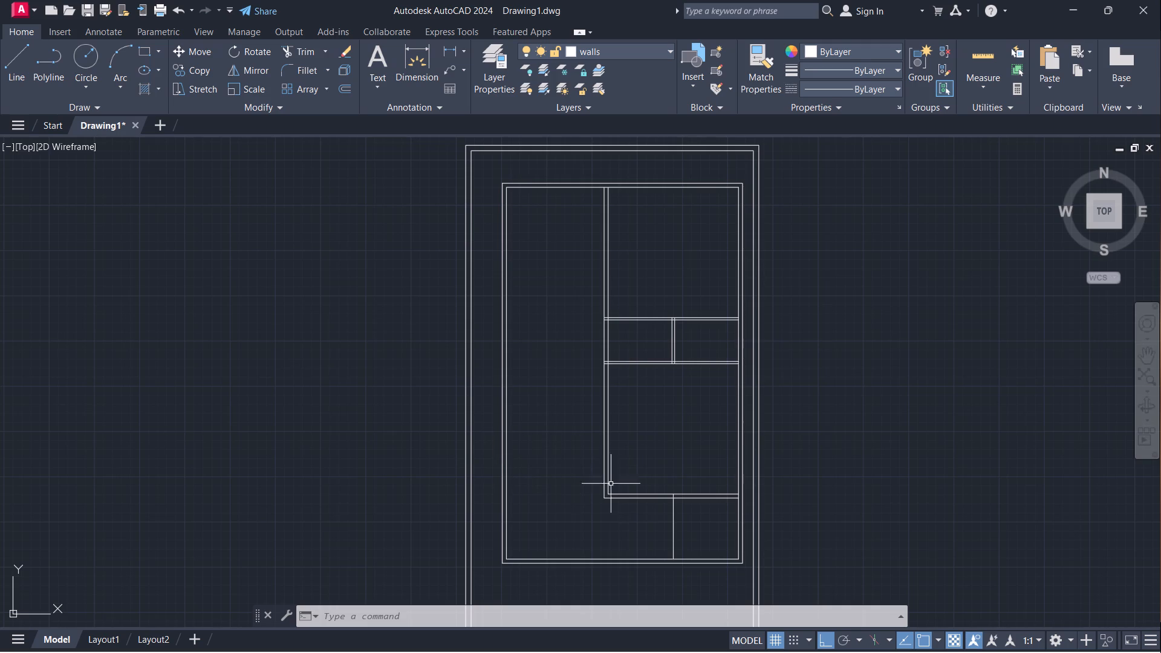
{"action": "scroll", "coordinate": [672, 541], "scroll_direction": "up", "scroll_amount": 2}
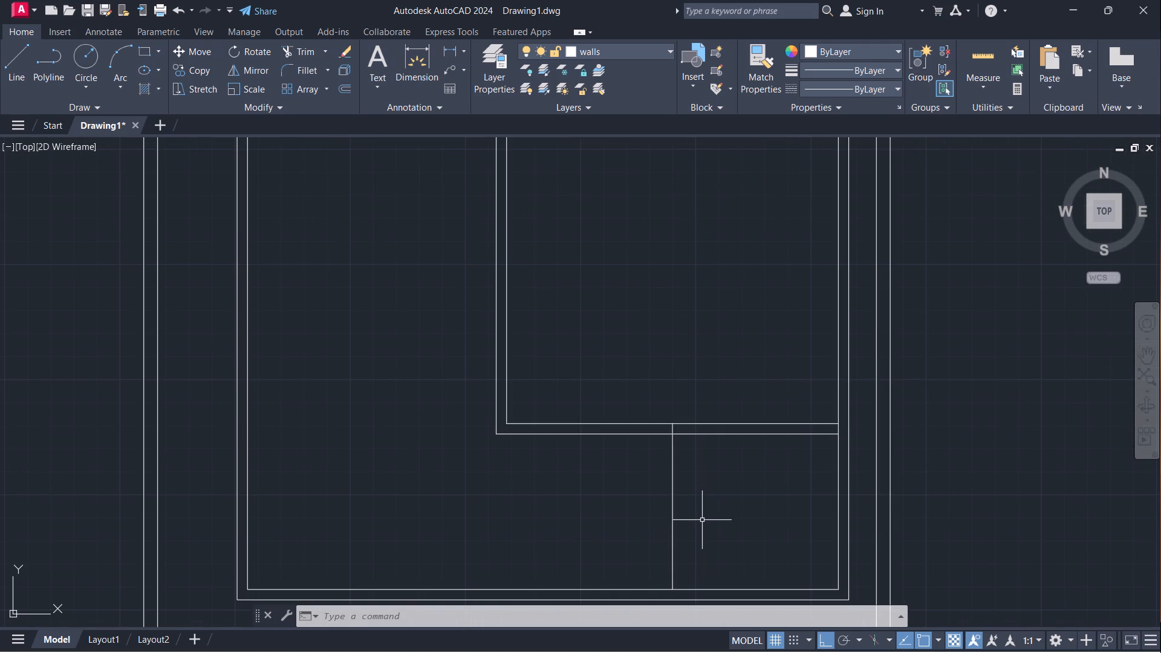
{"action": "type", "text": "te"}
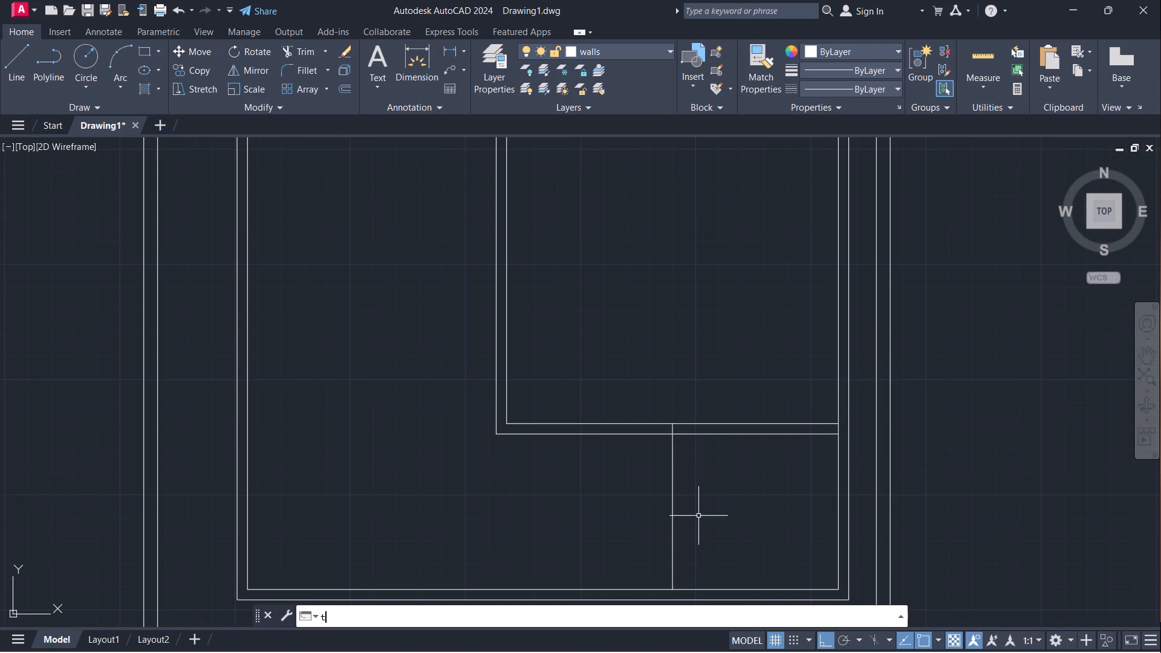
{"action": "key", "text": "BackSpace"}
{"action": "key", "text": "e"}
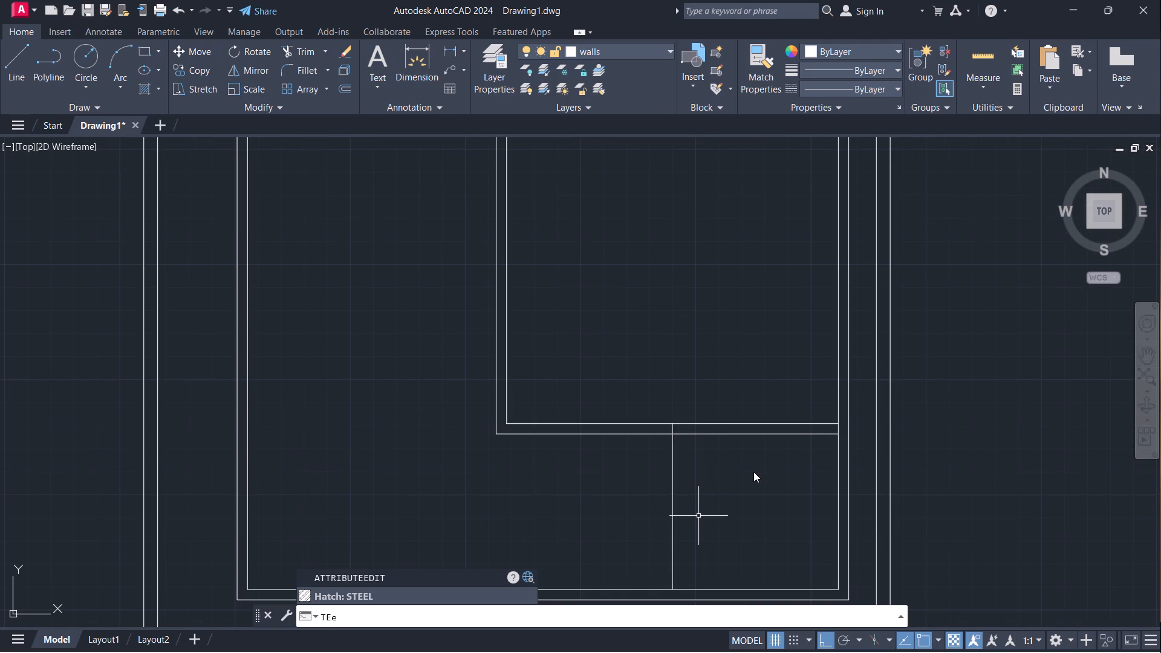
{"action": "key", "text": "BackSpace"}
{"action": "key", "text": "BackSpace"}
{"action": "key", "text": "r"}
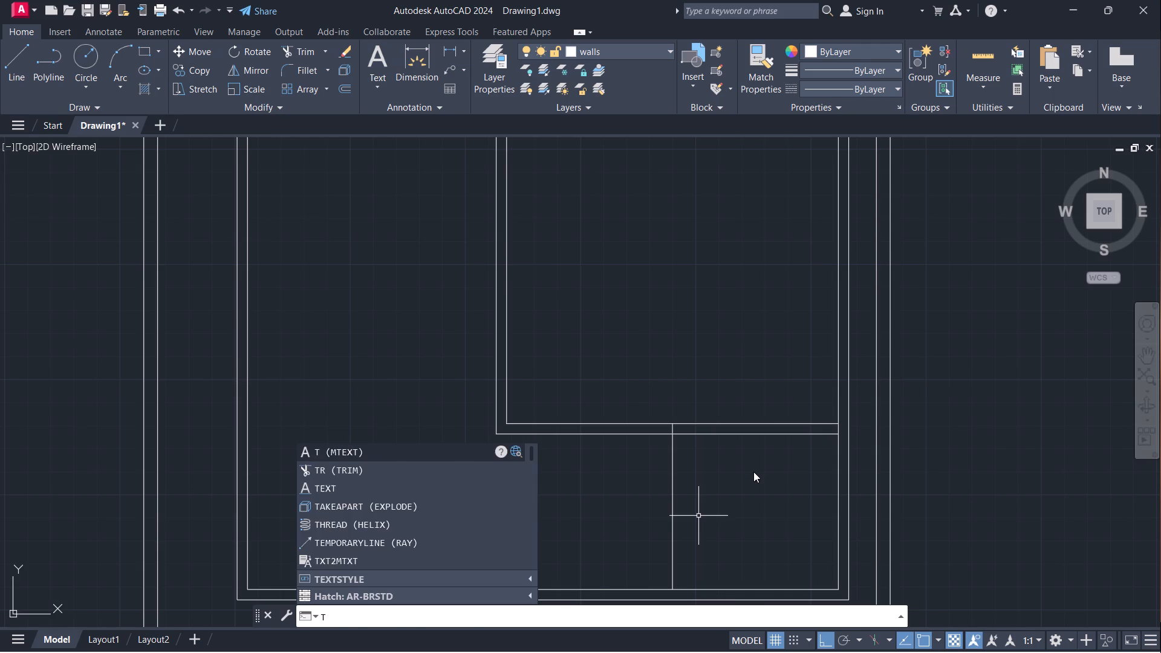
{"action": "key", "text": "Return"}
{"action": "left_click_drag", "start_coordinate": [721, 475], "coordinate": [613, 484]}
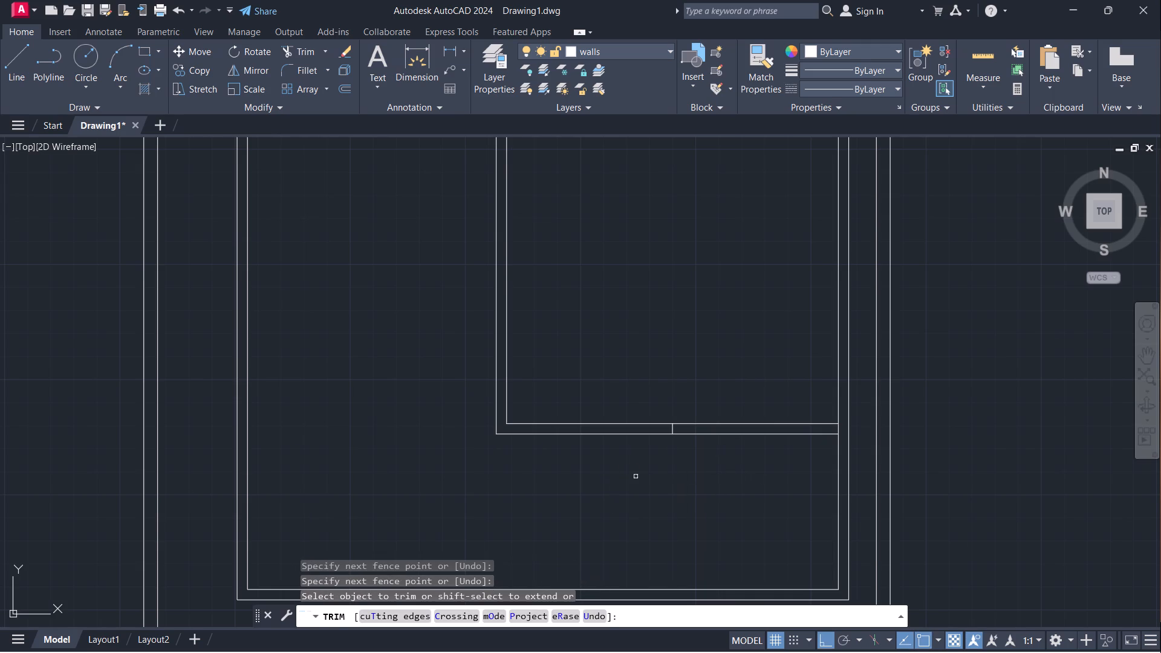
{"action": "scroll", "coordinate": [675, 427], "scroll_direction": "up", "scroll_amount": 2}
{"action": "left_click_drag", "start_coordinate": [672, 434], "coordinate": [651, 432]}
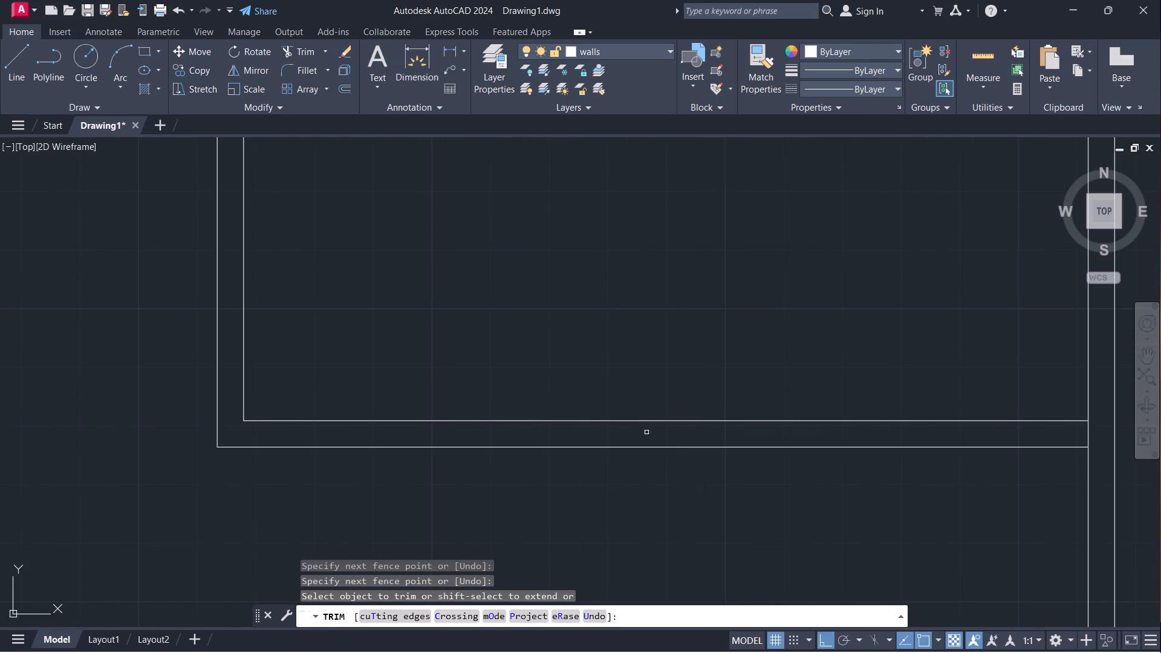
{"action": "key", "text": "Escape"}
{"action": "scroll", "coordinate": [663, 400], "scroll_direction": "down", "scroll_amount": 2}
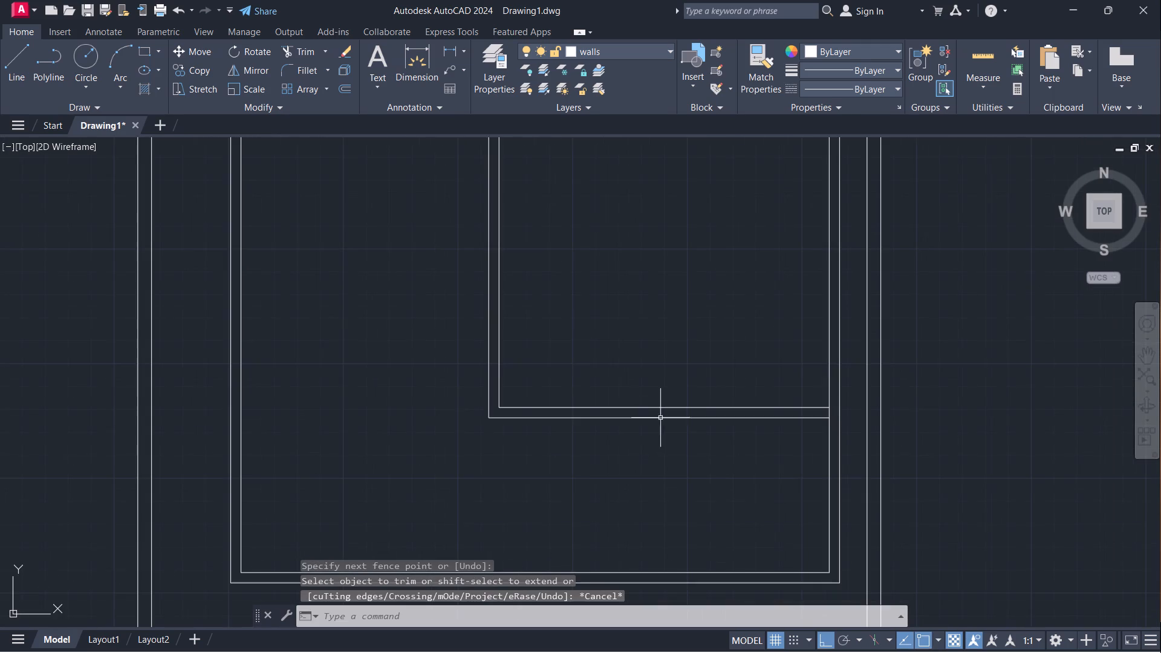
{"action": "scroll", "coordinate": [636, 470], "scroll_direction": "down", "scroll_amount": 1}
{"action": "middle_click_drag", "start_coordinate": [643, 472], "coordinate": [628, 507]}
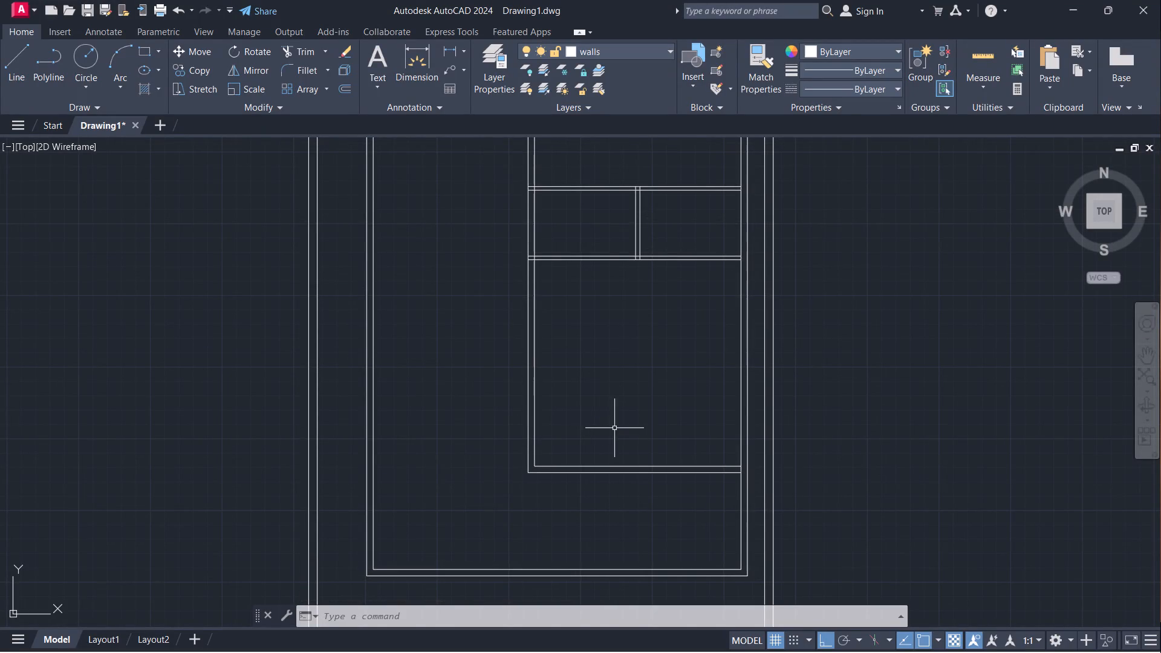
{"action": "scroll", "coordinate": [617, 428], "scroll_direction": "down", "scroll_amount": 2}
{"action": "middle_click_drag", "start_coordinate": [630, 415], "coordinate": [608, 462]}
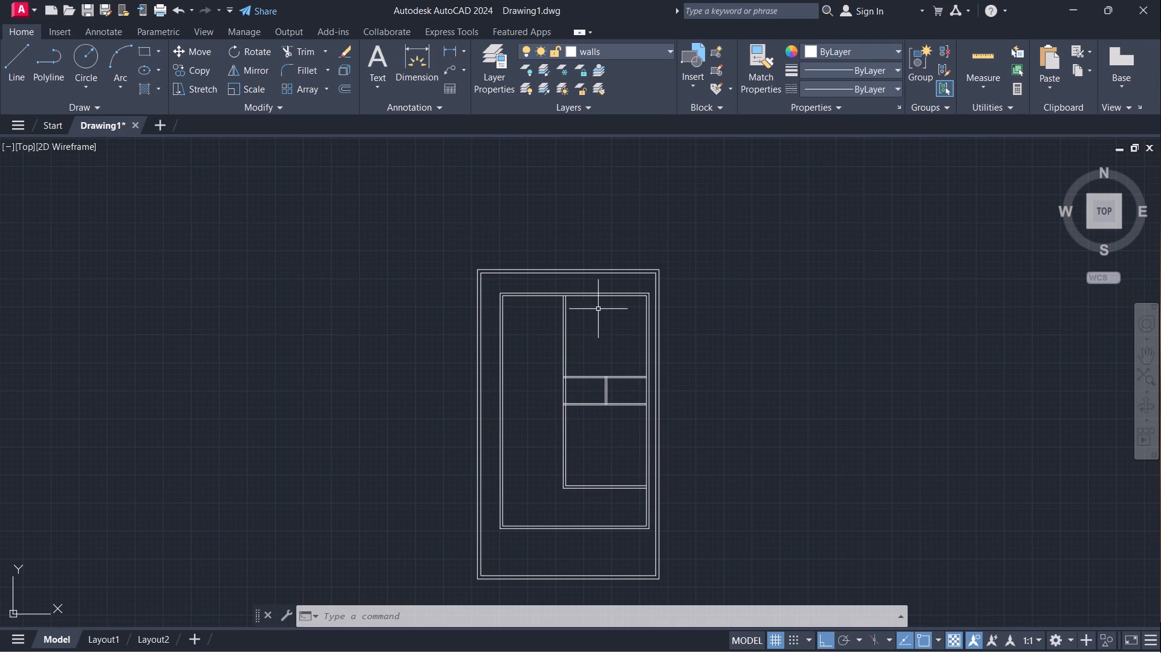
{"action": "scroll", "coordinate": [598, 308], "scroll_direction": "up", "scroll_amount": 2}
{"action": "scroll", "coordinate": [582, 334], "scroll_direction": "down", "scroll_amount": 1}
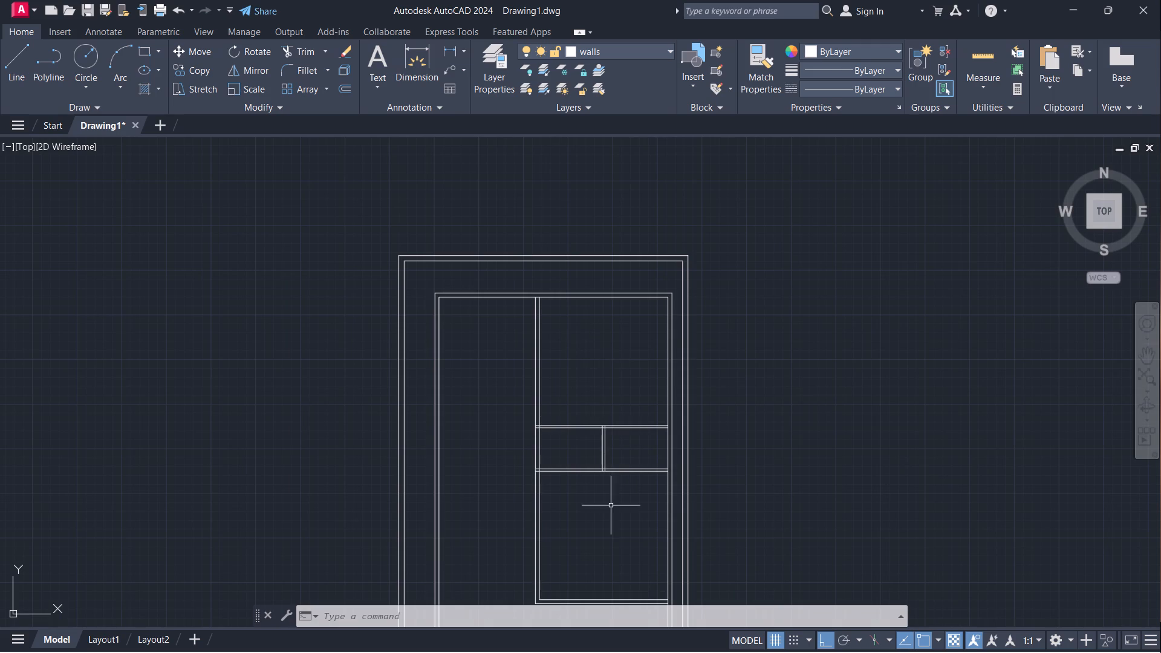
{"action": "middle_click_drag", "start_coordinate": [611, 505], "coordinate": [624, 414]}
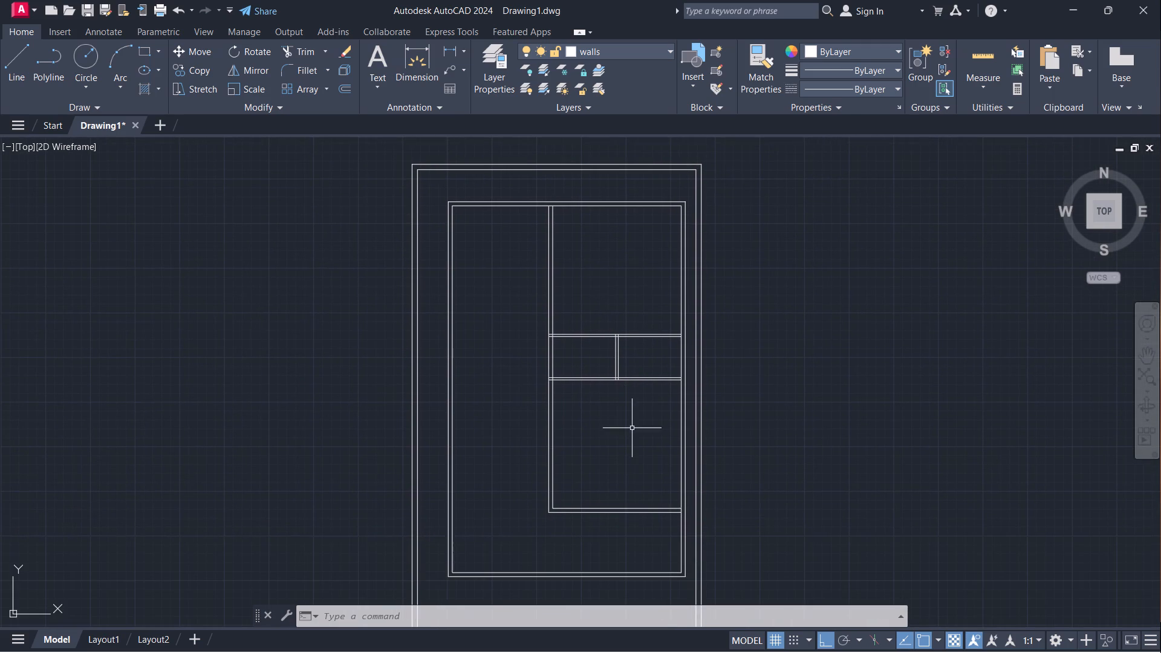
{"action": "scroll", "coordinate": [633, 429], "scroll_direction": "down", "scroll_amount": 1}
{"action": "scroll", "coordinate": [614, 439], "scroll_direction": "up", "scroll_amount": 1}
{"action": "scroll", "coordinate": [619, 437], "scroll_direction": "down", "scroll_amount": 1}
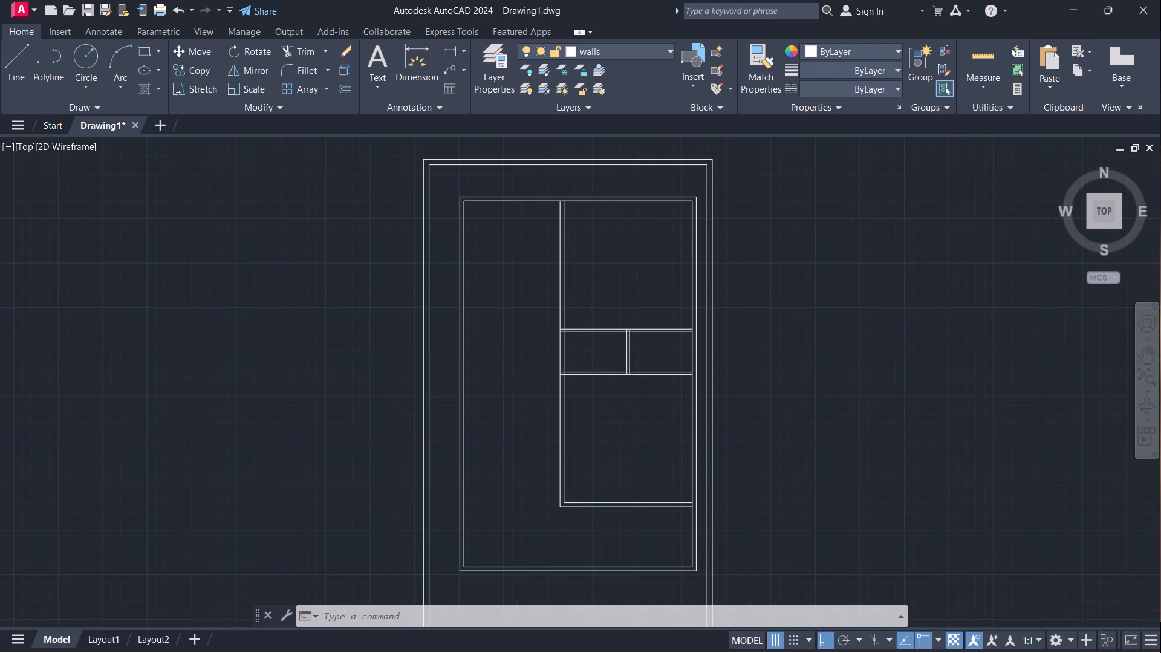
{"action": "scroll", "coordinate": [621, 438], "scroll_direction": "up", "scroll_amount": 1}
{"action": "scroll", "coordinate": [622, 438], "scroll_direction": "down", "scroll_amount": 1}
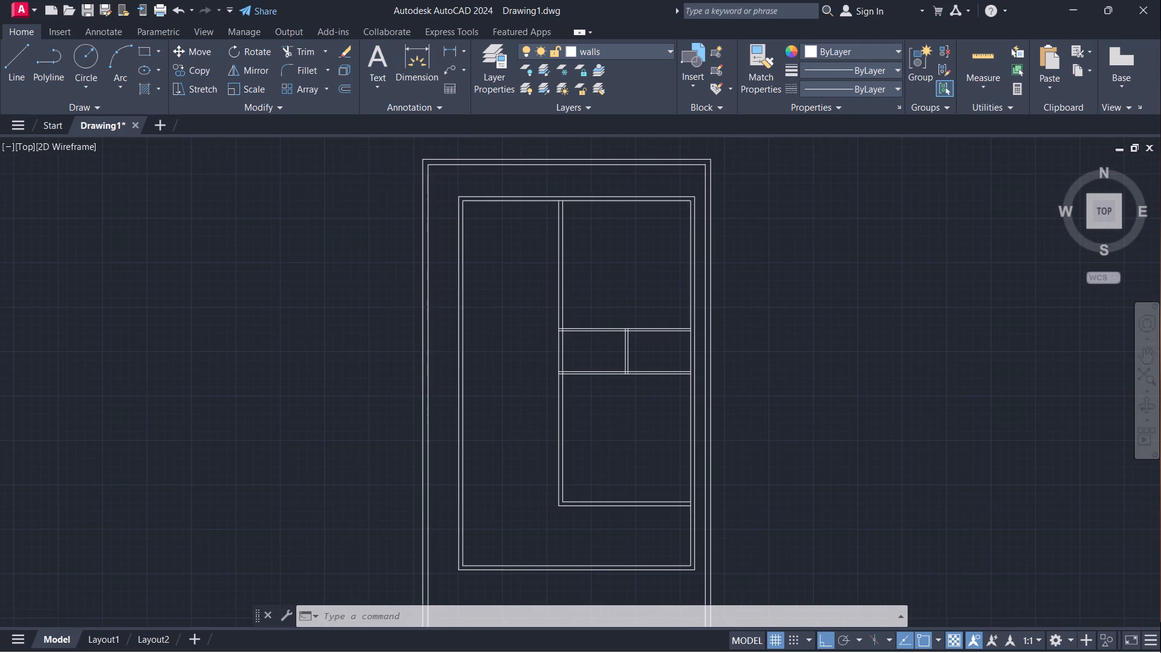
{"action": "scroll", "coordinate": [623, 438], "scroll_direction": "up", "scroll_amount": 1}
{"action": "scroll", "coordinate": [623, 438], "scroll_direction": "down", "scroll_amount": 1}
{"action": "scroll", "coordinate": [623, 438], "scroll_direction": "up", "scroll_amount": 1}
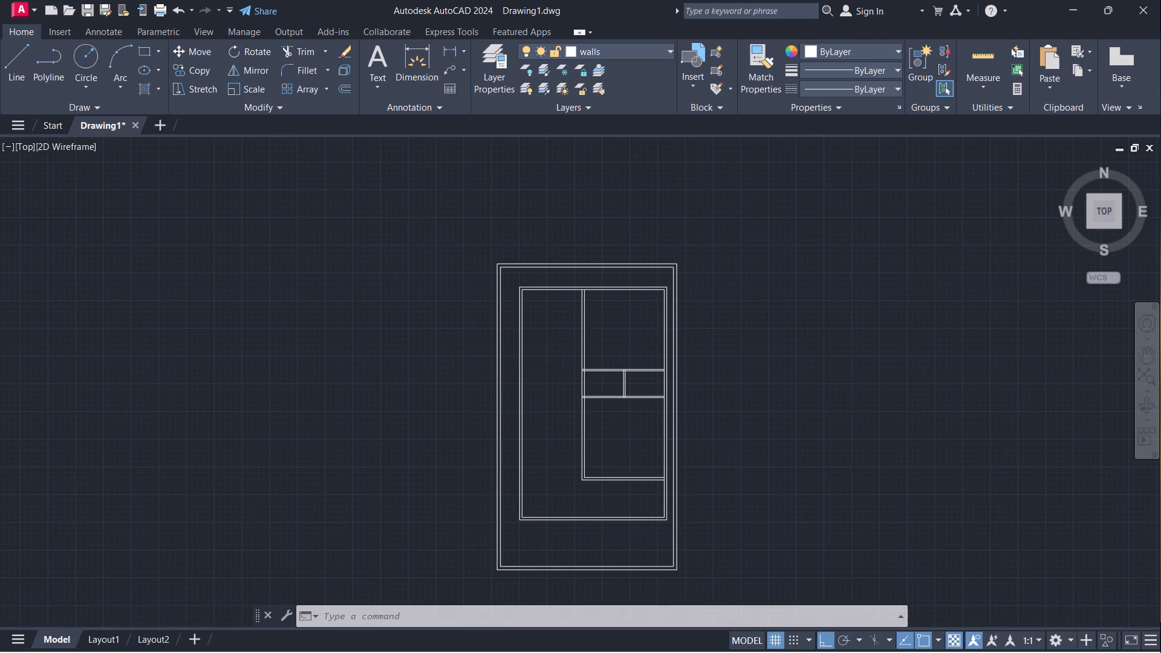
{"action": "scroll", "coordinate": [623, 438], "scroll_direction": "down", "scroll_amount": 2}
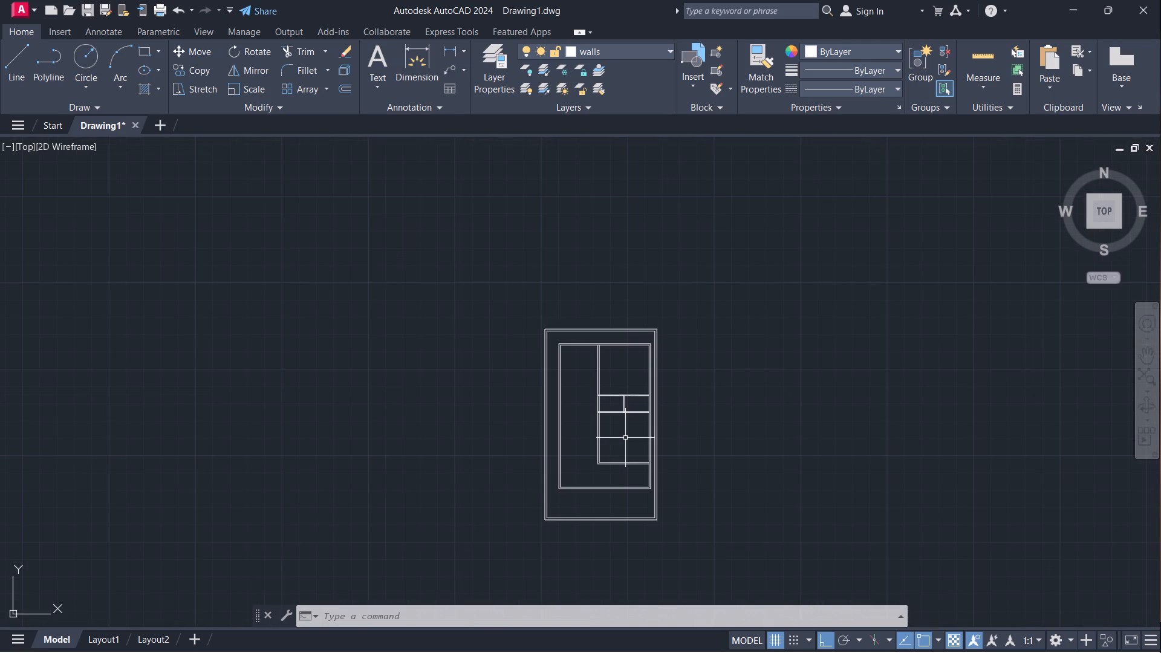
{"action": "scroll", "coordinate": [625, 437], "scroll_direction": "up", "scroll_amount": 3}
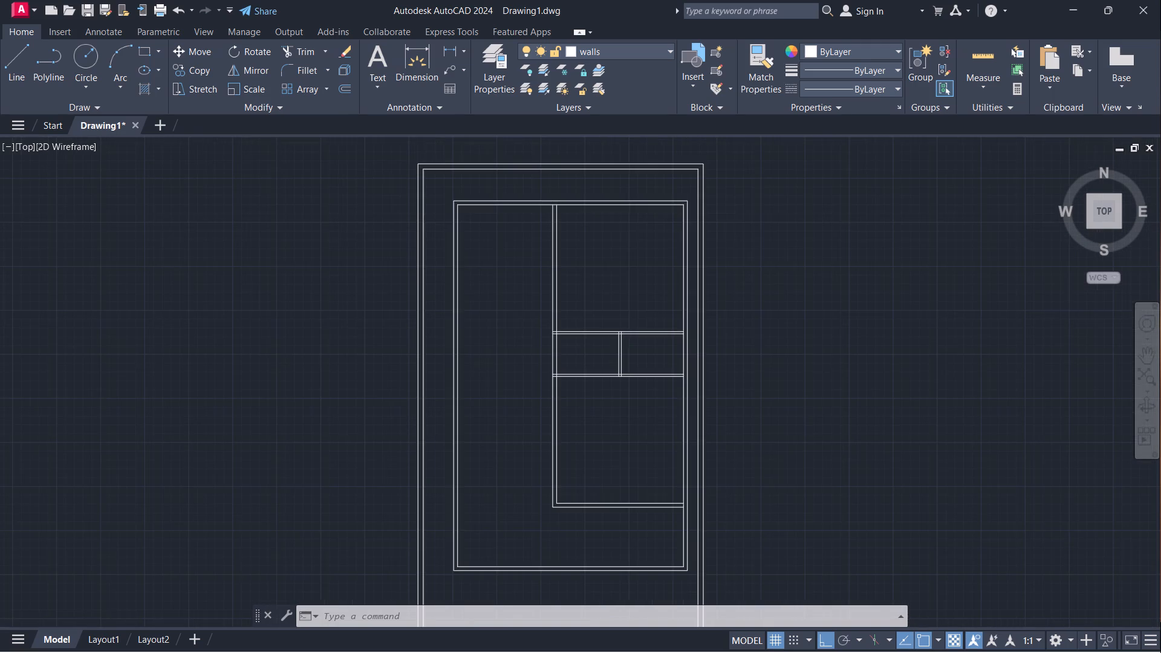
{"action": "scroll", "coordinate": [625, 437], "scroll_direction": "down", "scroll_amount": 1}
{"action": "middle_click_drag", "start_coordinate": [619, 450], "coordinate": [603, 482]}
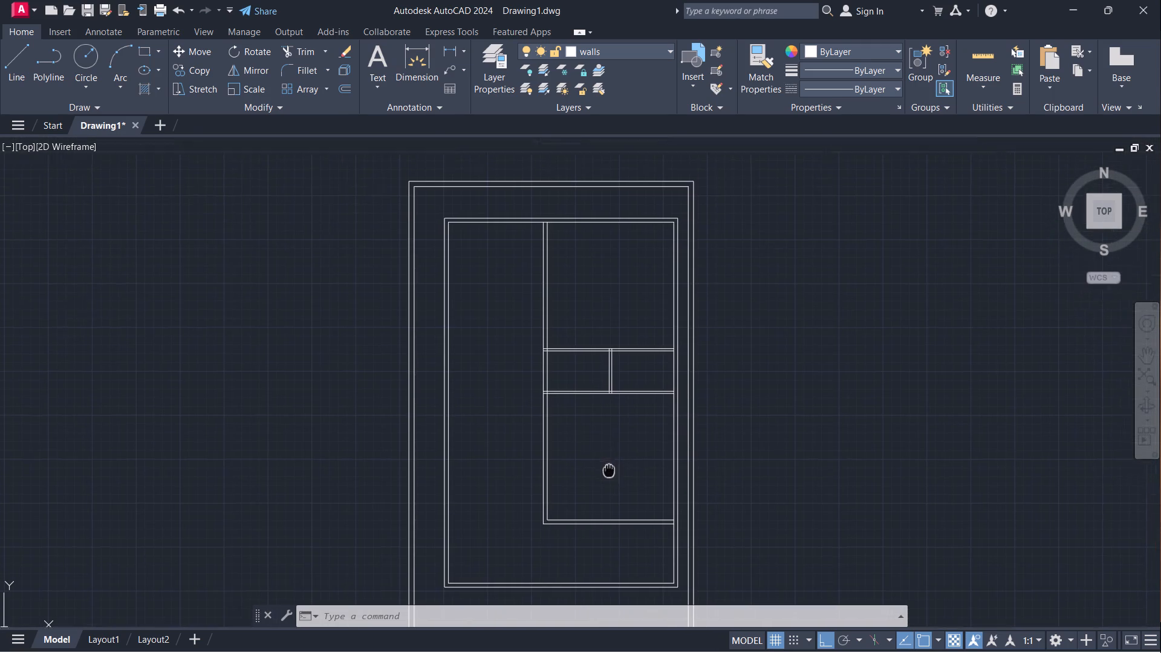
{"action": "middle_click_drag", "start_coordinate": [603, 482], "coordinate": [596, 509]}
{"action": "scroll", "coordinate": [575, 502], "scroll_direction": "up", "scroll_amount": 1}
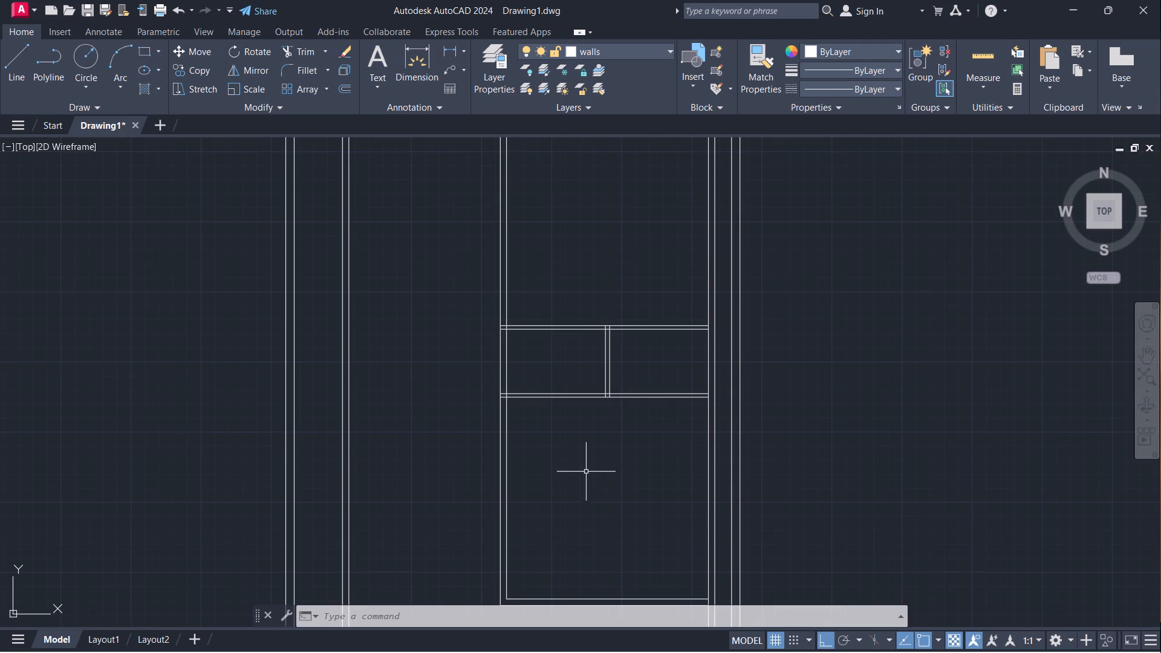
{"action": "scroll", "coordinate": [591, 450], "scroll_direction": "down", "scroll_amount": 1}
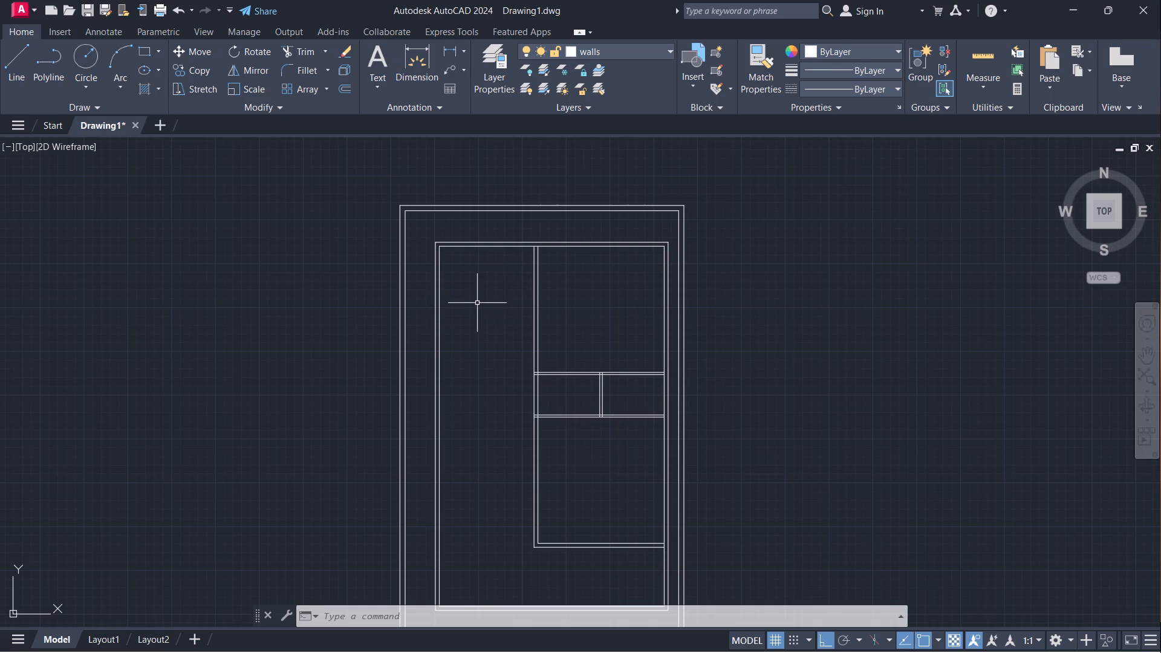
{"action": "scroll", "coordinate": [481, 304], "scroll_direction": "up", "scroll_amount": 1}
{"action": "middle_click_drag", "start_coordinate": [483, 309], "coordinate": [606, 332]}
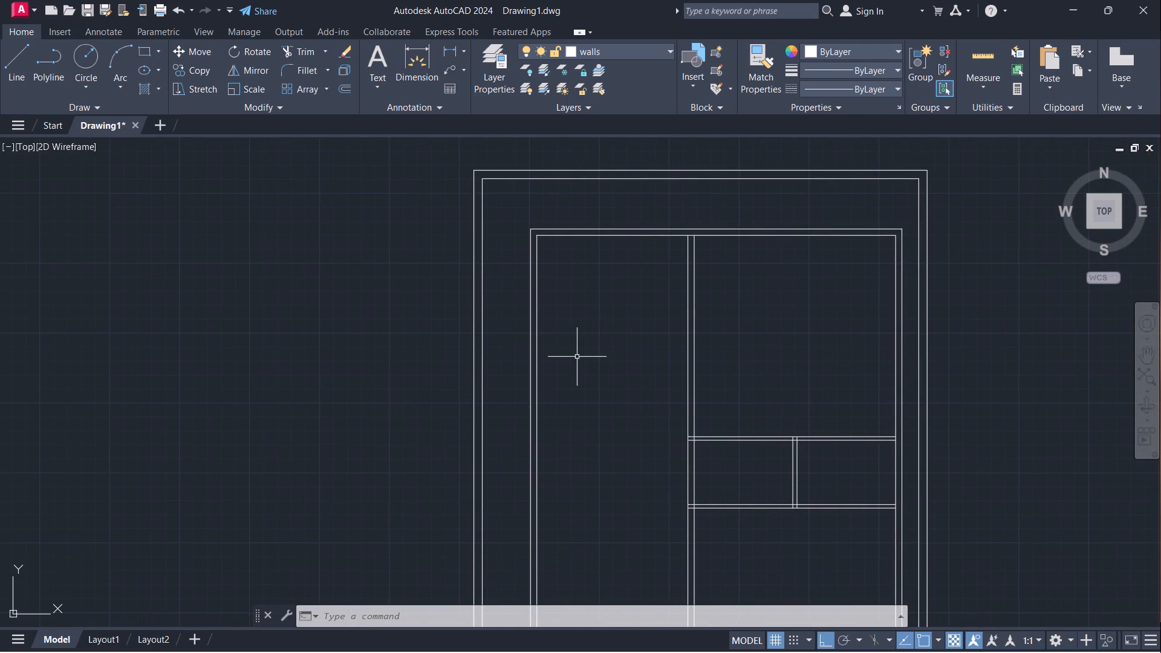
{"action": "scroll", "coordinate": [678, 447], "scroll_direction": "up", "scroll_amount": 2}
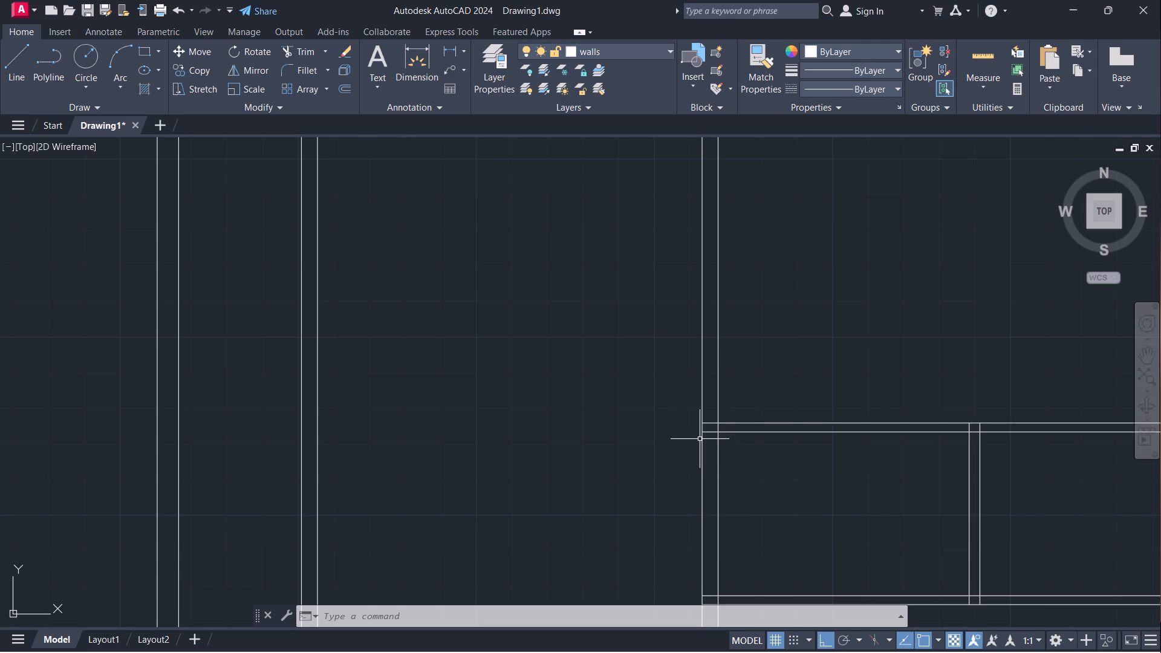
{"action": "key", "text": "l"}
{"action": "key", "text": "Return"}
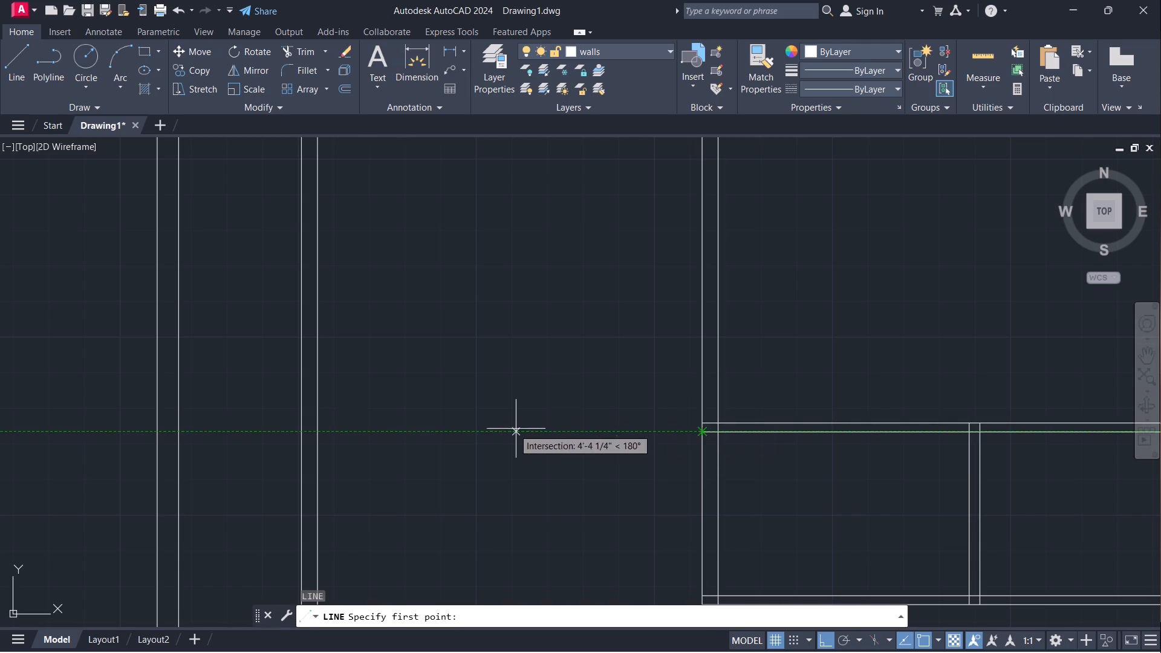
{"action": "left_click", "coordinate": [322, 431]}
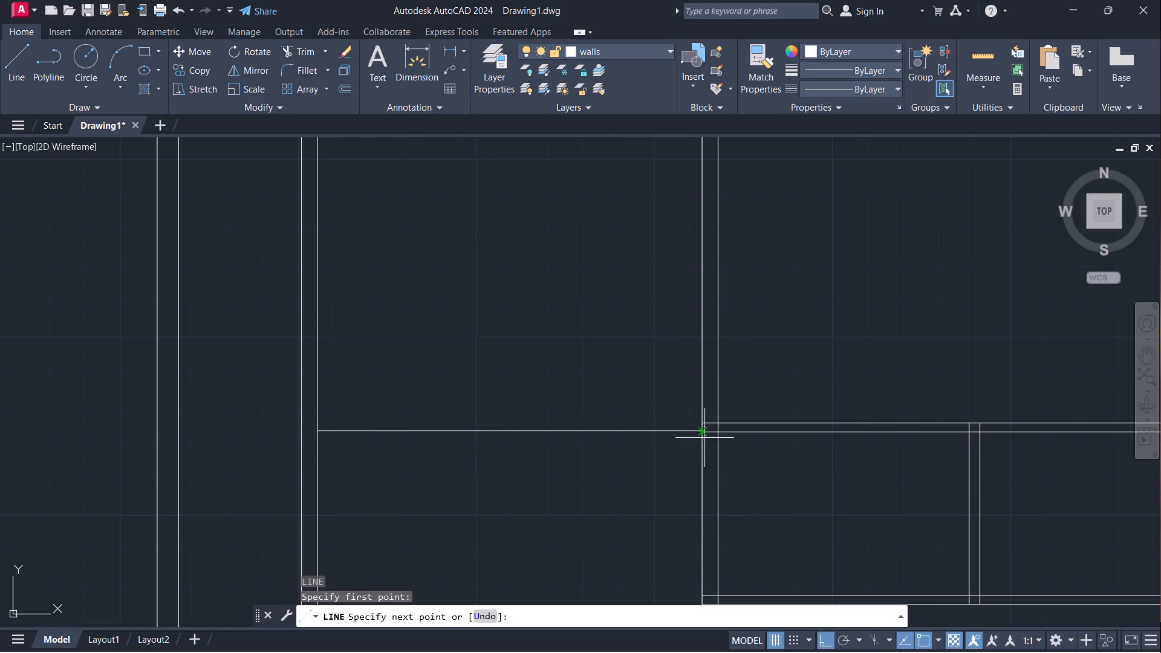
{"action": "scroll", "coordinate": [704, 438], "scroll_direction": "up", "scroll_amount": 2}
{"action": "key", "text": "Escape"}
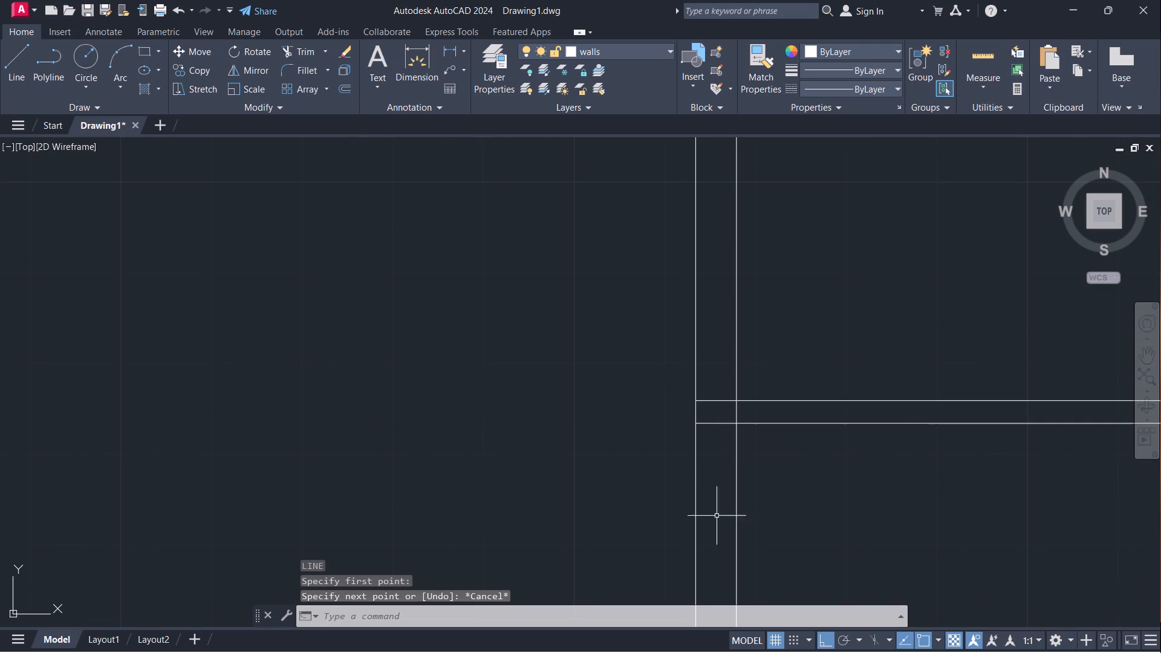
Extend the south line of the northern 2.5" horizontal partition westward to the inner face of the inner outline's west wall.
{"action": "type", "text": "ex"}
{"action": "key", "text": "Return"}
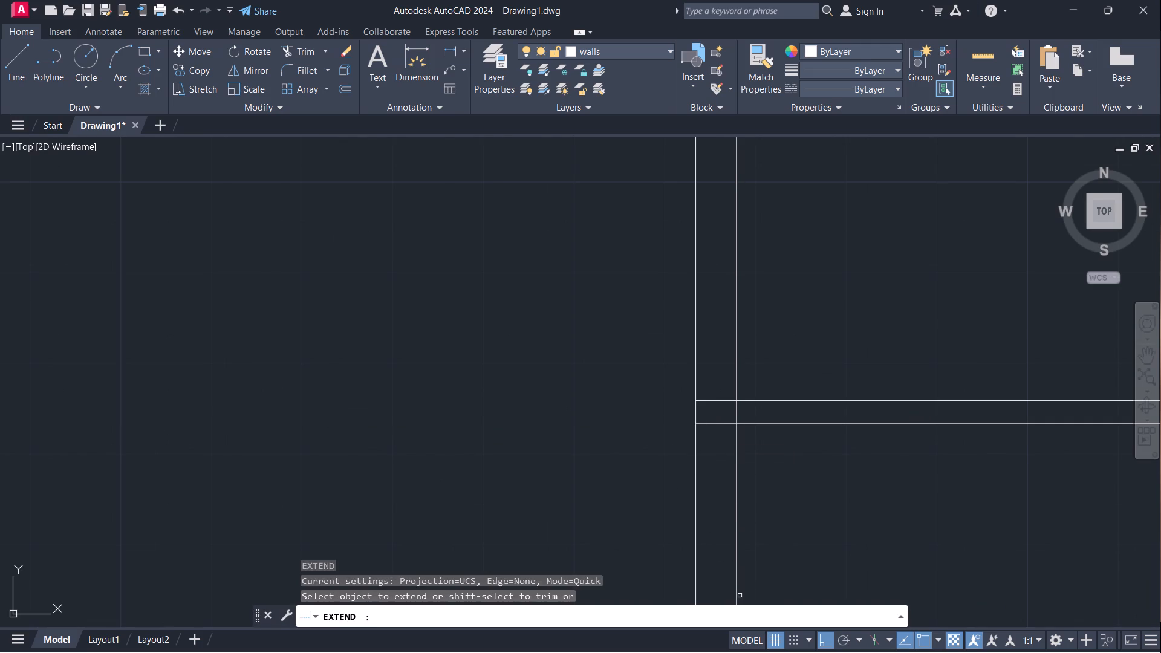
{"action": "scroll", "coordinate": [761, 522], "scroll_direction": "down", "scroll_amount": 2}
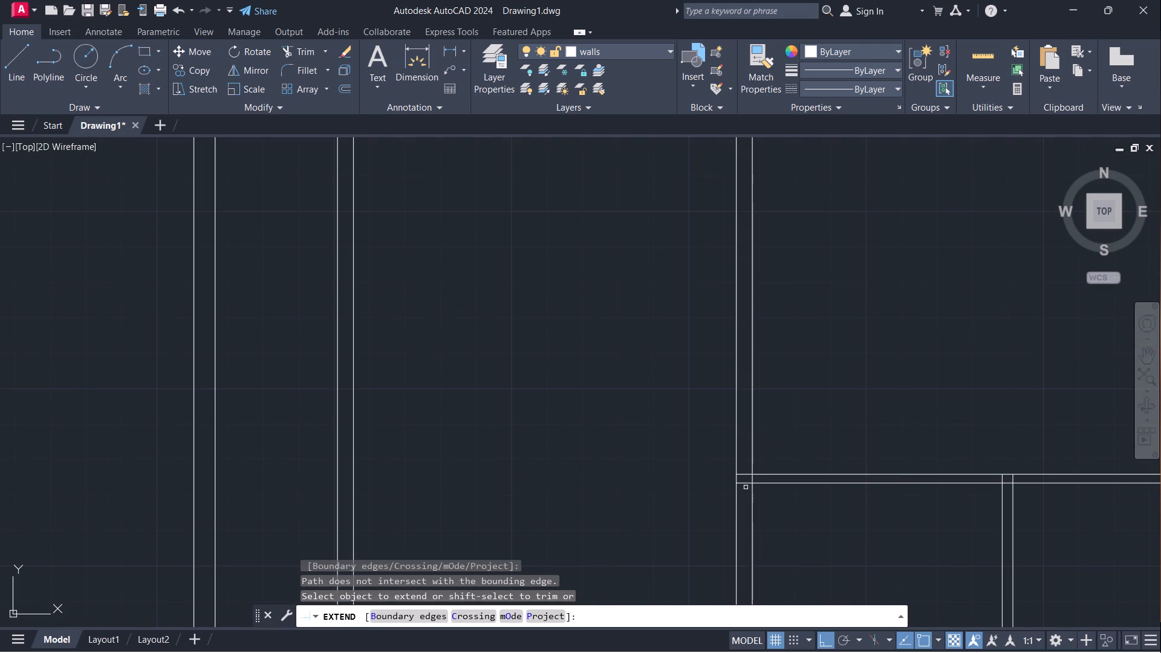
{"action": "left_click", "coordinate": [746, 485]}
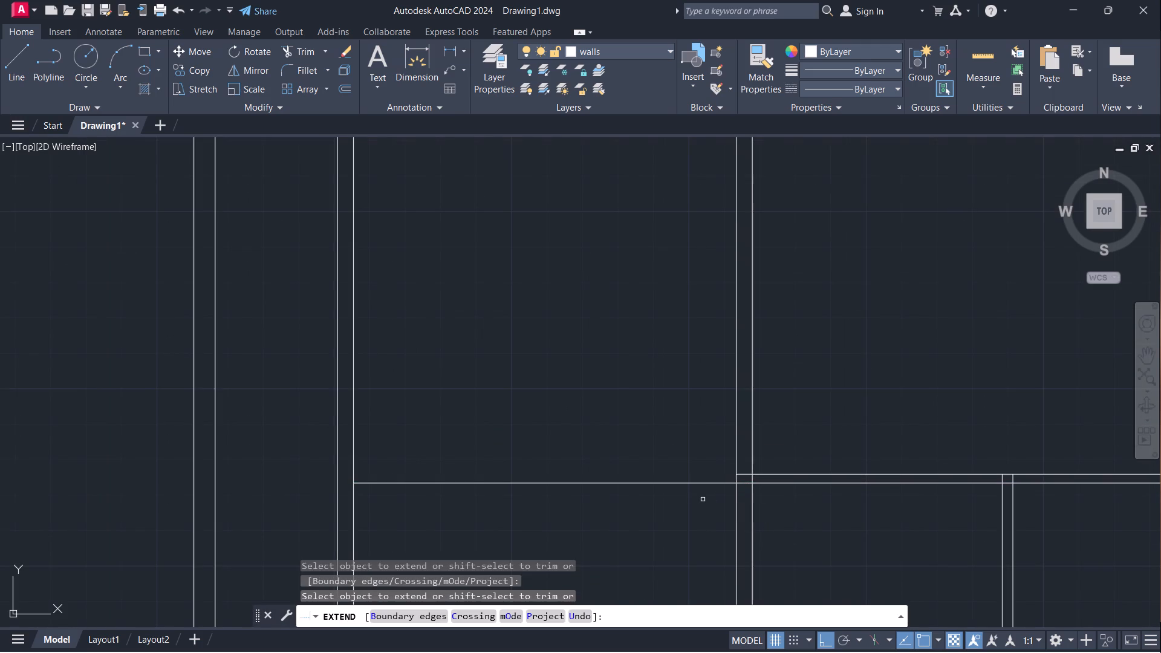
{"action": "key", "text": "Escape"}
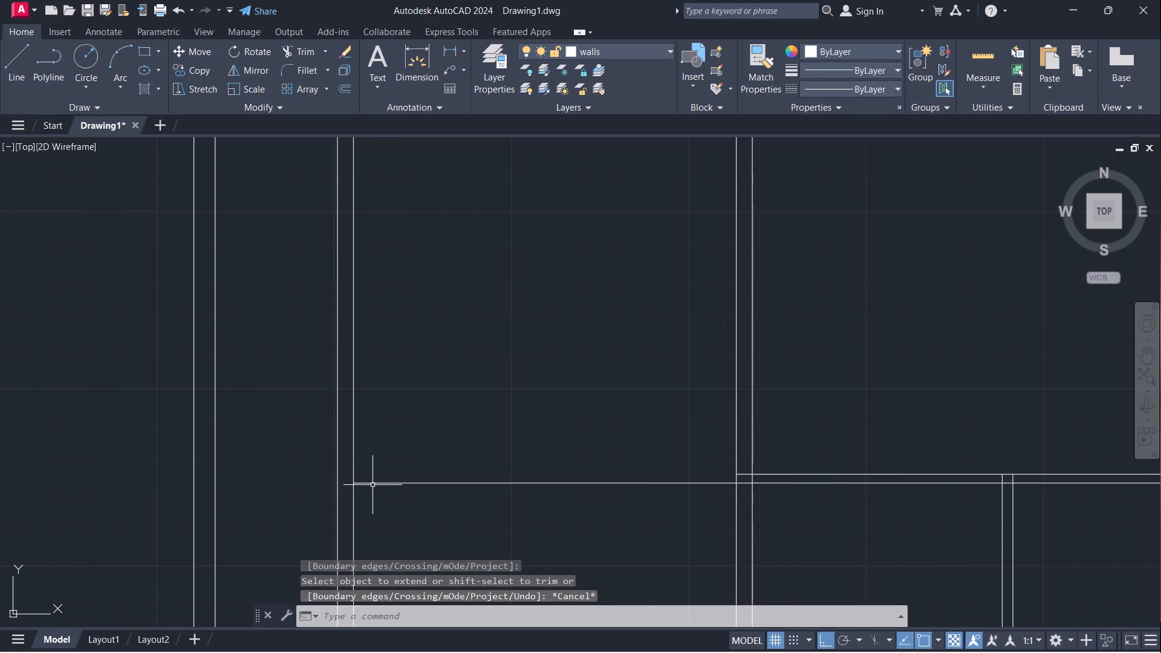
Draw a 9' horizontal line eastward from the west wall's inner face, along the extended partition line.
{"action": "key", "text": "l"}
{"action": "key", "text": "Return"}
{"action": "left_click", "coordinate": [351, 484]}
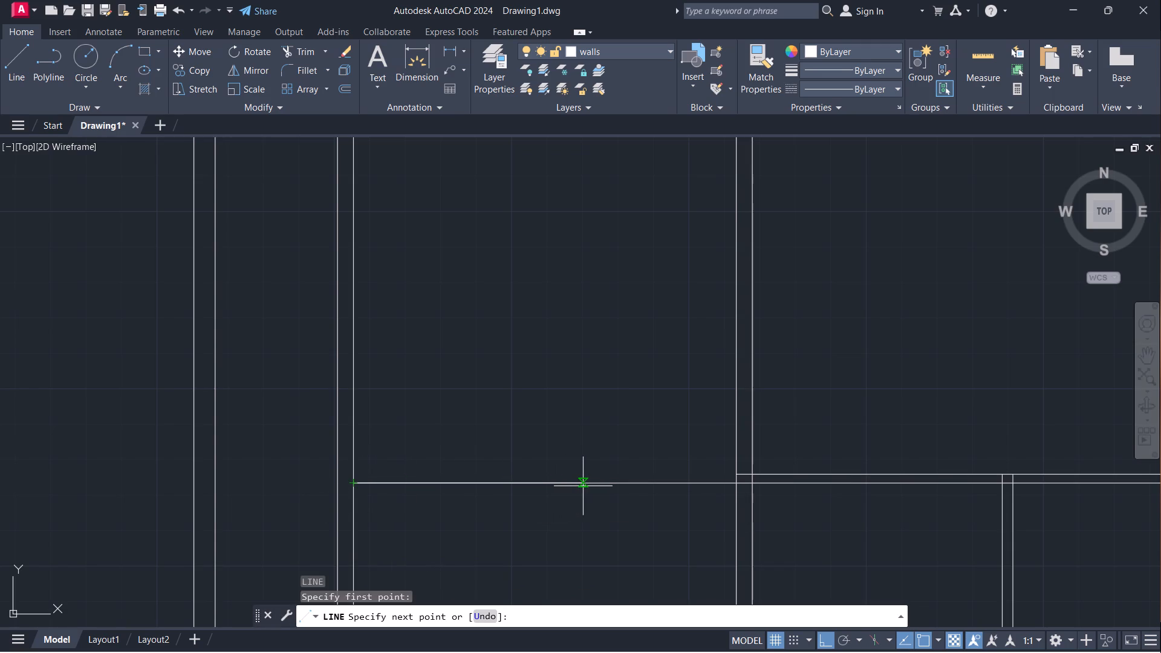
{"action": "key", "text": "9"}
{"action": "key", "text": "apostrophe"}
{"action": "key", "text": "Return"}
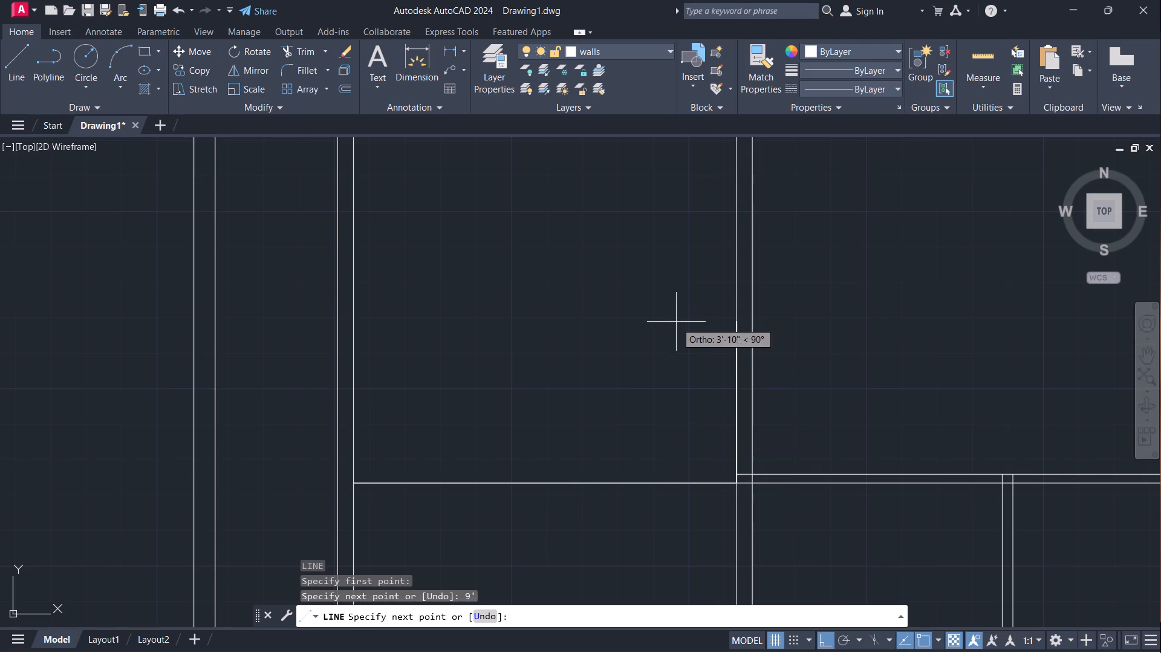
{"action": "key", "text": "Escape"}
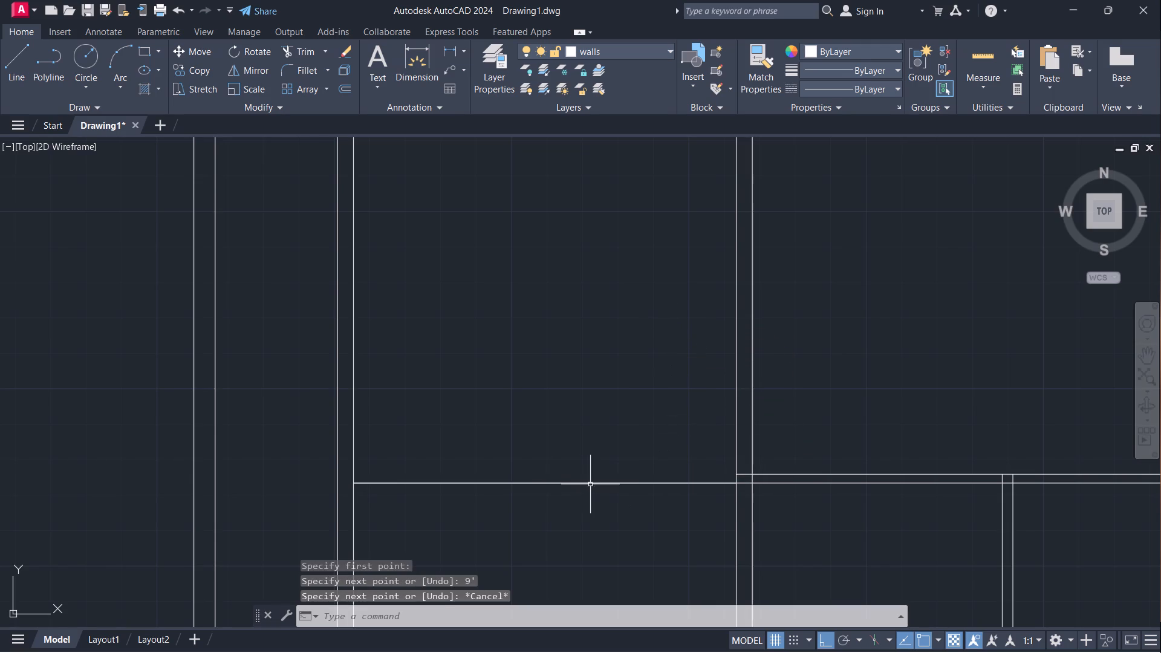
Extend the north line of the same 2.5" horizontal partition westward to the west wall's inner face.
{"action": "scroll", "coordinate": [515, 469], "scroll_direction": "down", "scroll_amount": 1}
{"action": "middle_click_drag", "start_coordinate": [544, 502], "coordinate": [608, 418]}
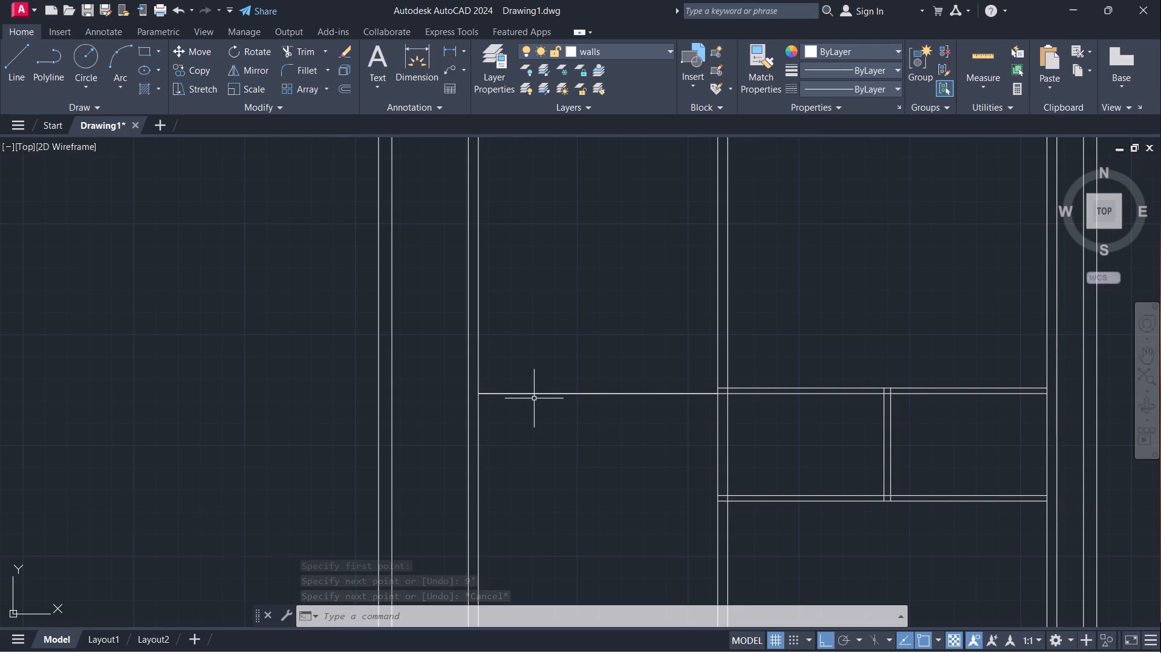
{"action": "key", "text": "ctrl+z"}
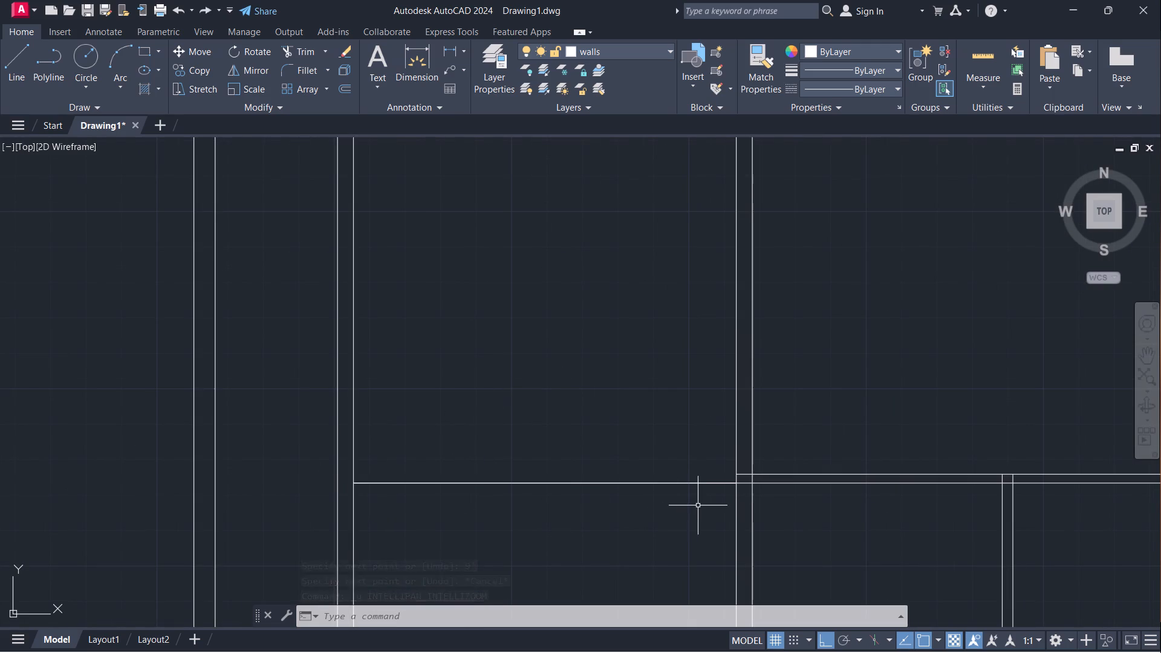
{"action": "type", "text": "ex"}
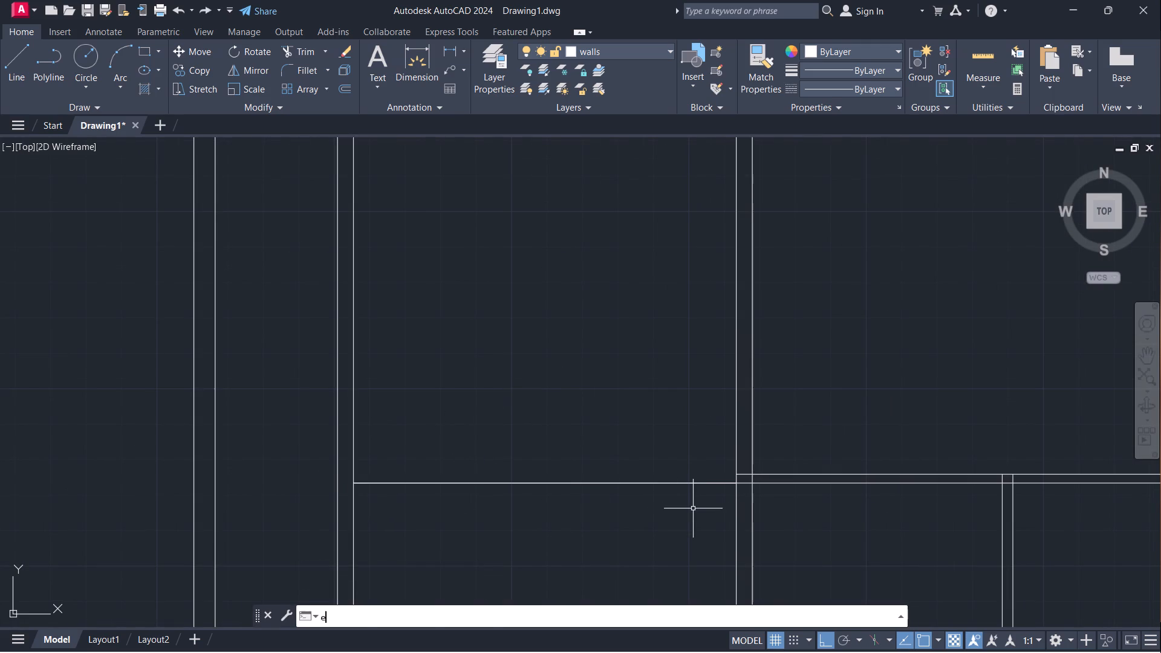
{"action": "key", "text": "Return"}
{"action": "left_click", "coordinate": [748, 473]}
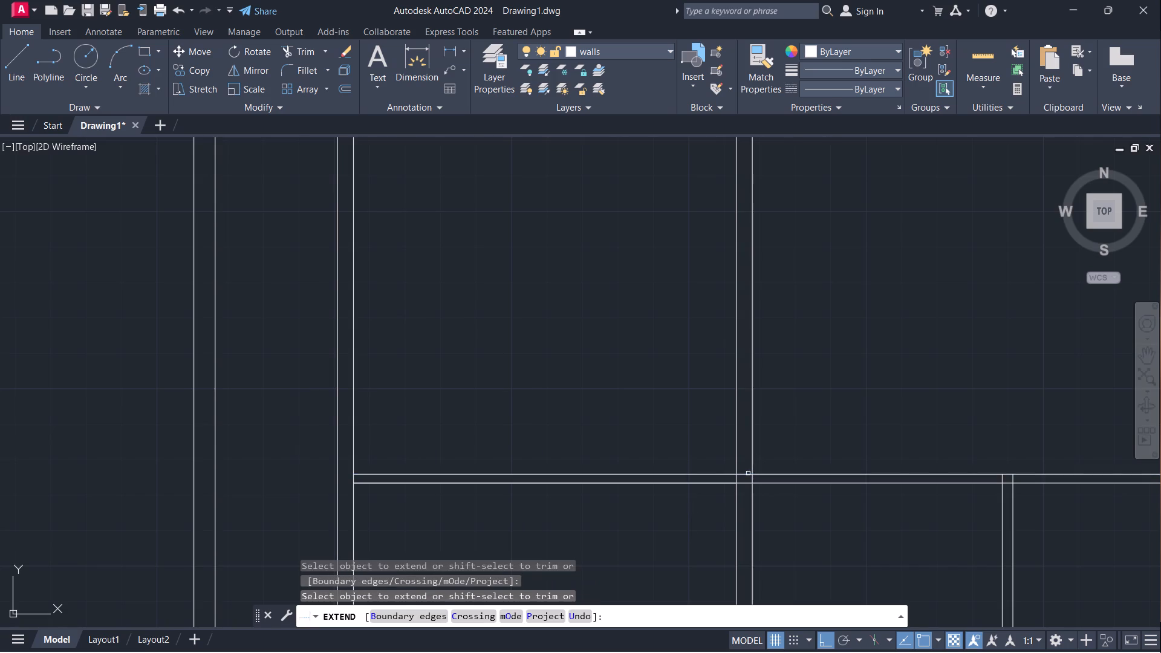
{"action": "key", "text": "Escape"}
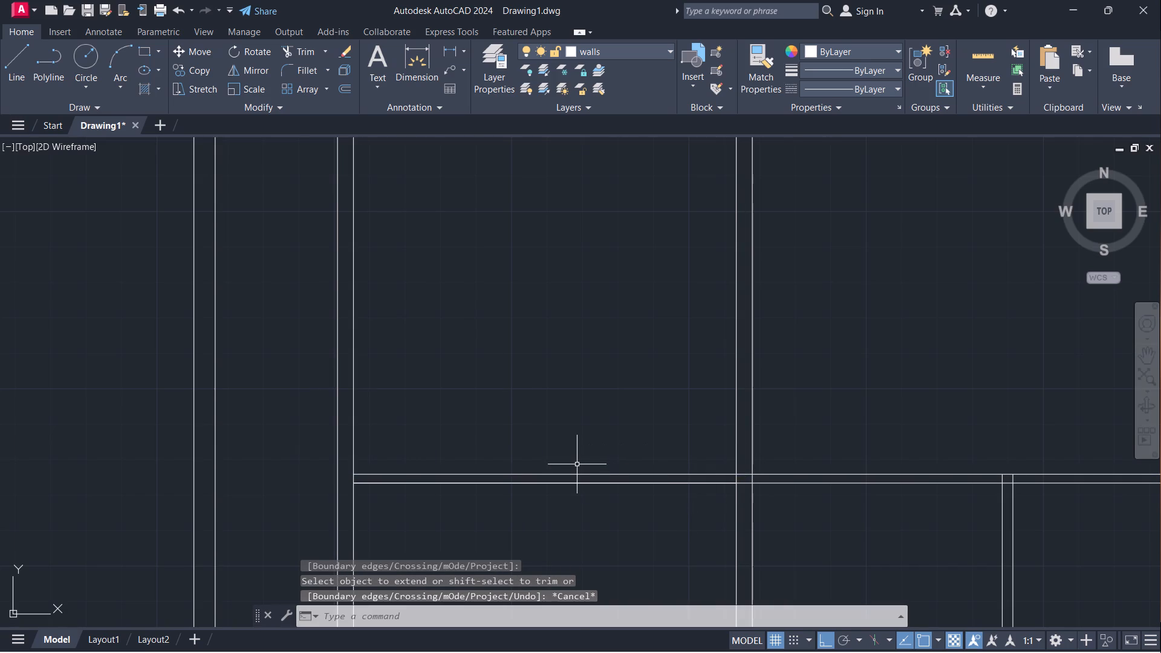
Offset the extended north line of the 2.5" horizontal partition 4' to the north.
{"action": "key", "text": "o"}
{"action": "key", "text": "Return"}
{"action": "left_click", "coordinate": [512, 473]}
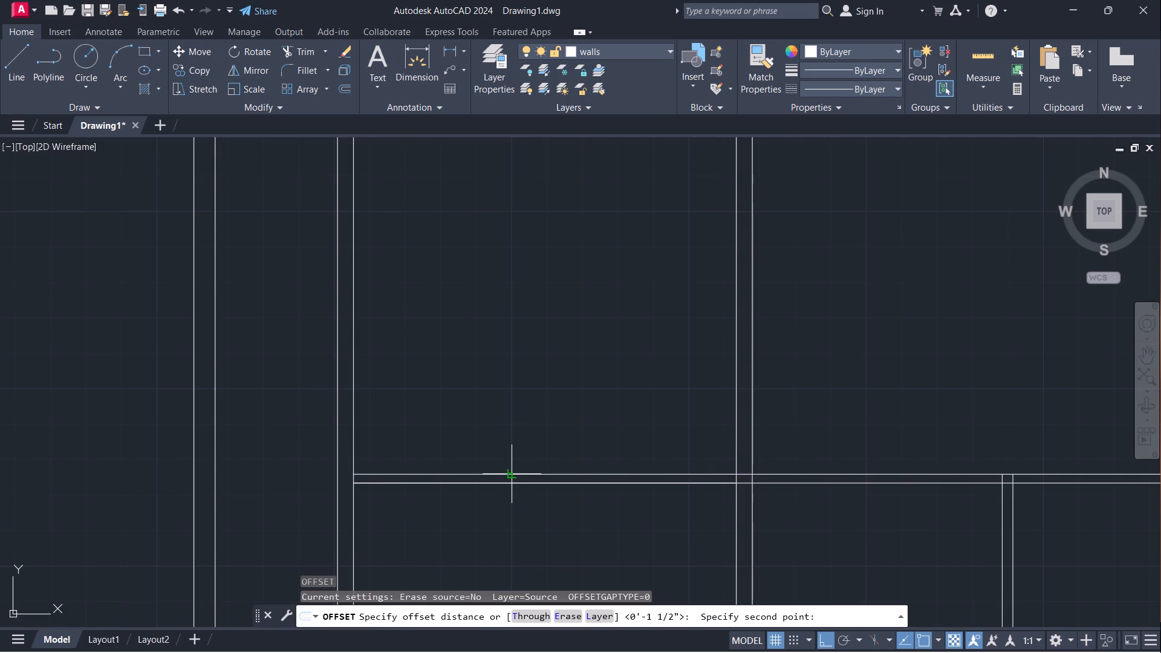
{"action": "type", "text": "4'"}
{"action": "key", "text": "Return"}
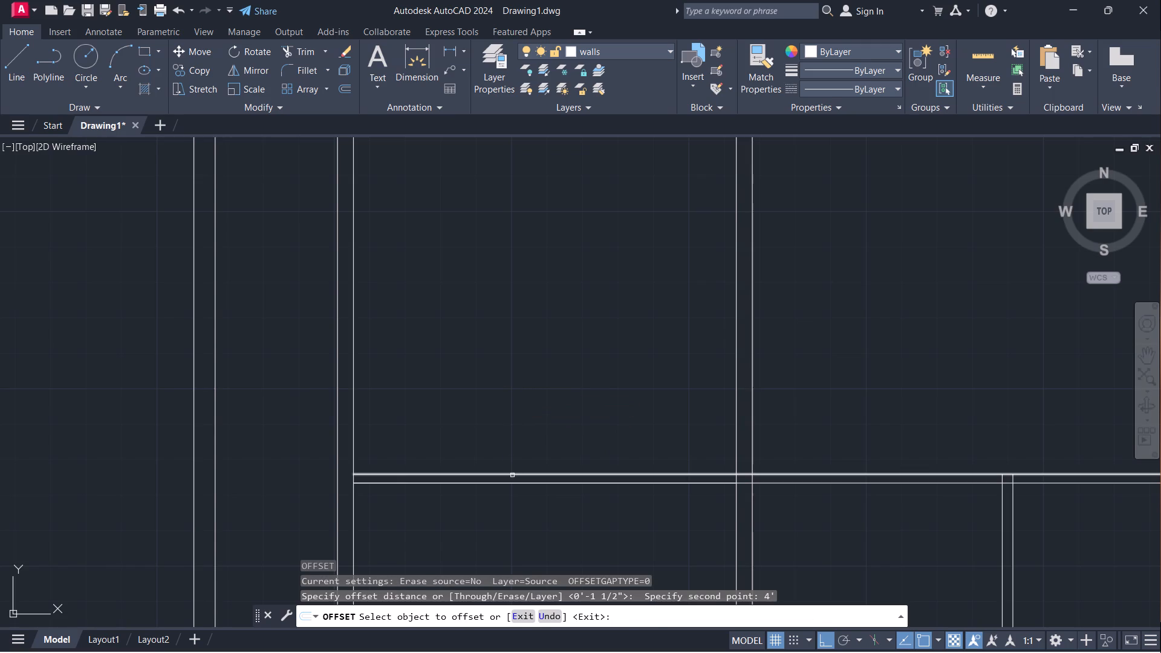
{"action": "left_click", "coordinate": [512, 475]}
{"action": "left_click", "coordinate": [499, 335]}
{"action": "key", "text": "Escape"}
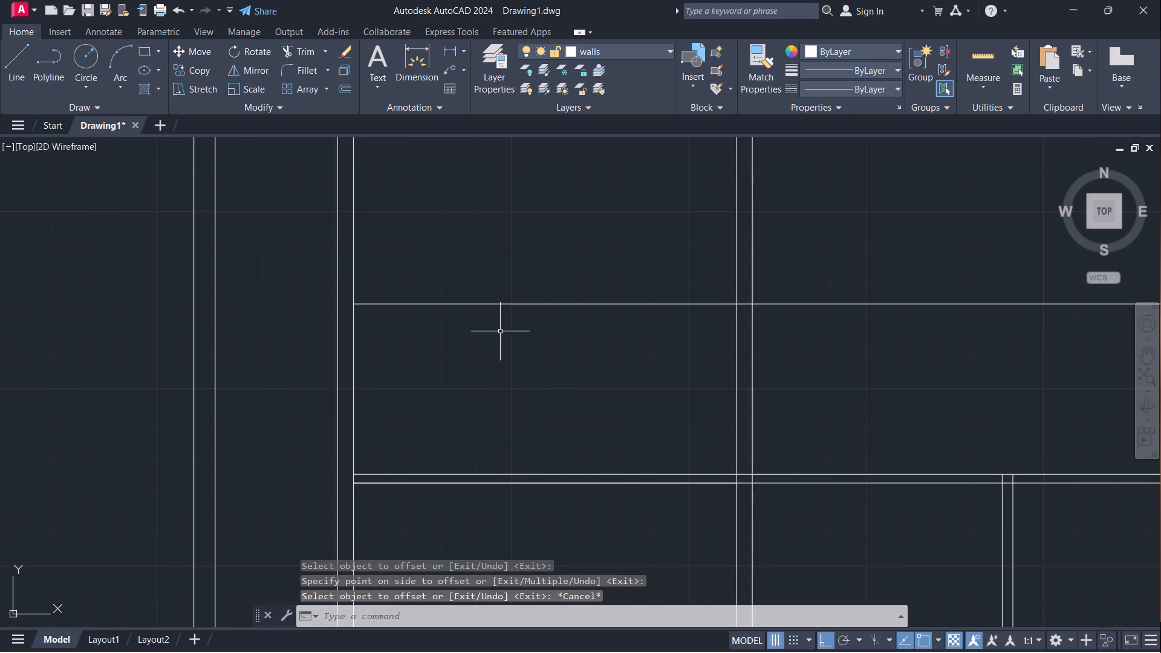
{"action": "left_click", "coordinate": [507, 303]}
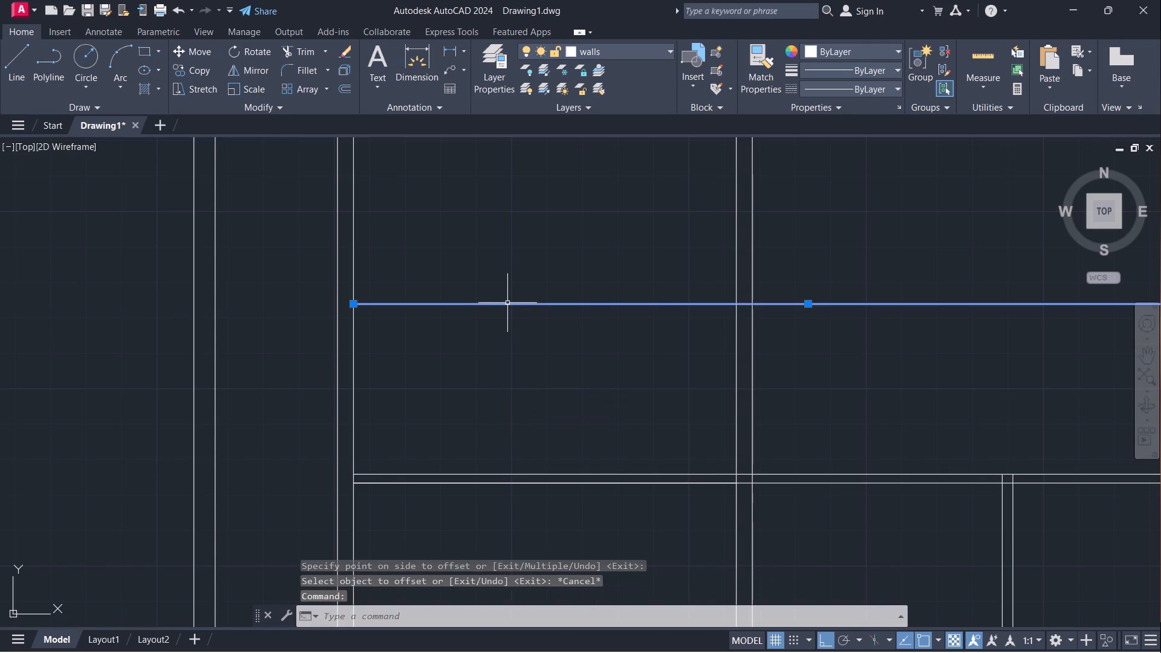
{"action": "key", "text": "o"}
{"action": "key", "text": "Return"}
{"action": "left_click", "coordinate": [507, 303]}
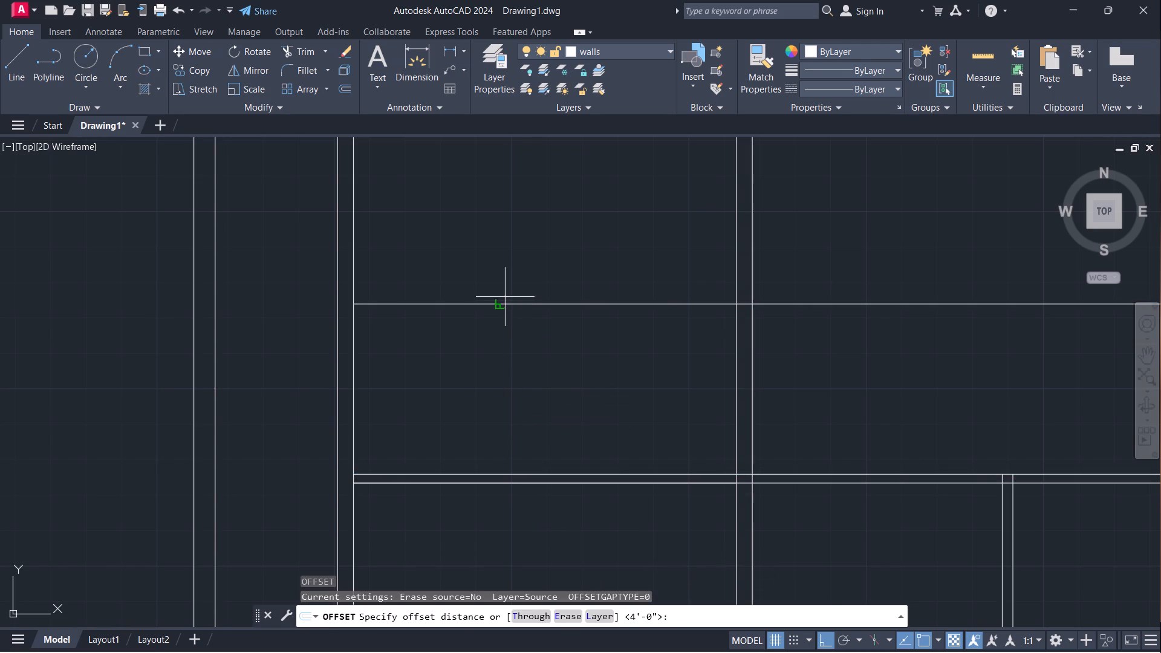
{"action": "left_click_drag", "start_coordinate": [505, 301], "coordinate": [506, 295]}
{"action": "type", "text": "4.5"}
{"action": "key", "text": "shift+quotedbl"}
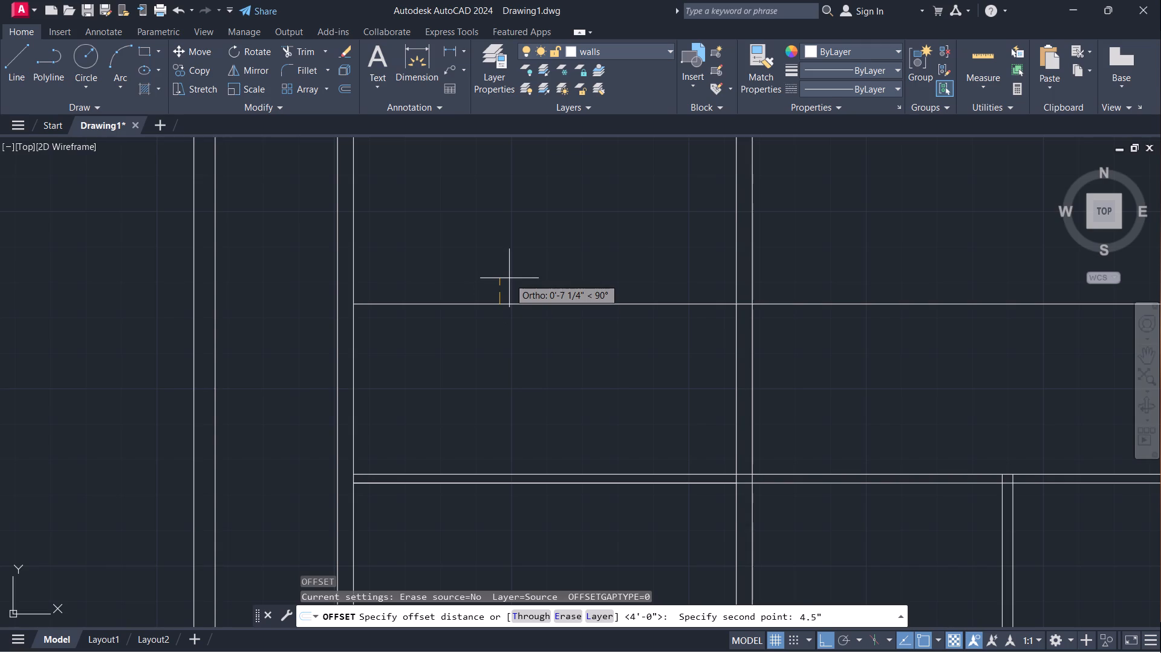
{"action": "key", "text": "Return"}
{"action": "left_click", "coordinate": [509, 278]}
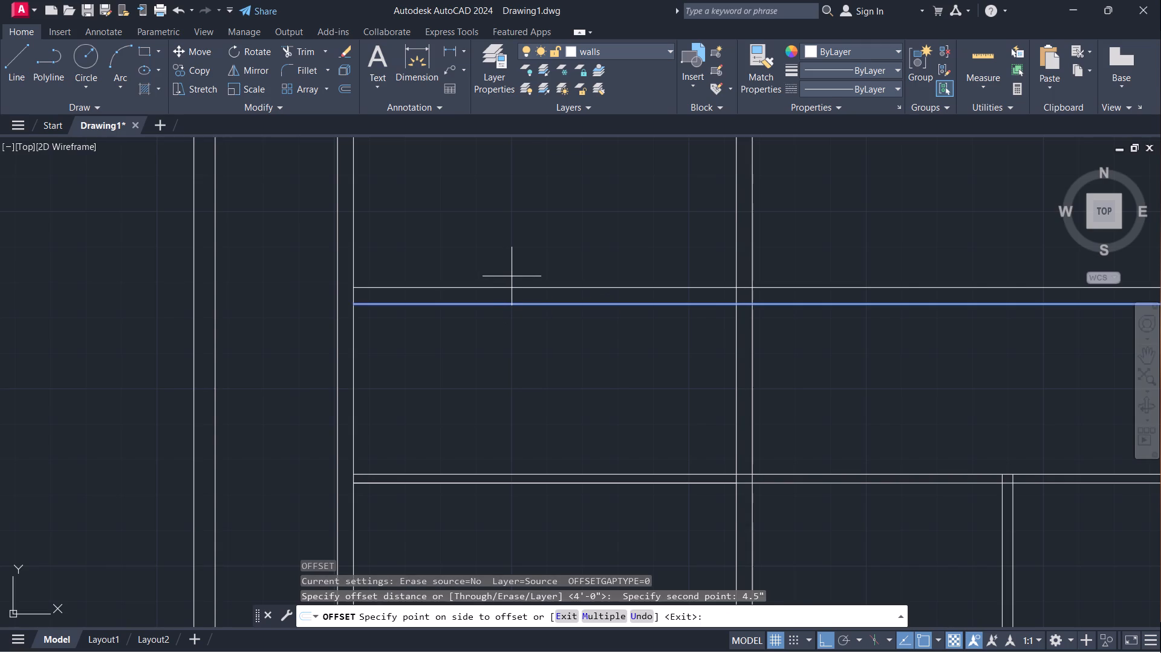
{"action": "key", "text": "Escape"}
Offset the horizontal line lying 4' north of the 2.5" horizontal partition by 4.5" to the north.
{"action": "left_click", "coordinate": [515, 302]}
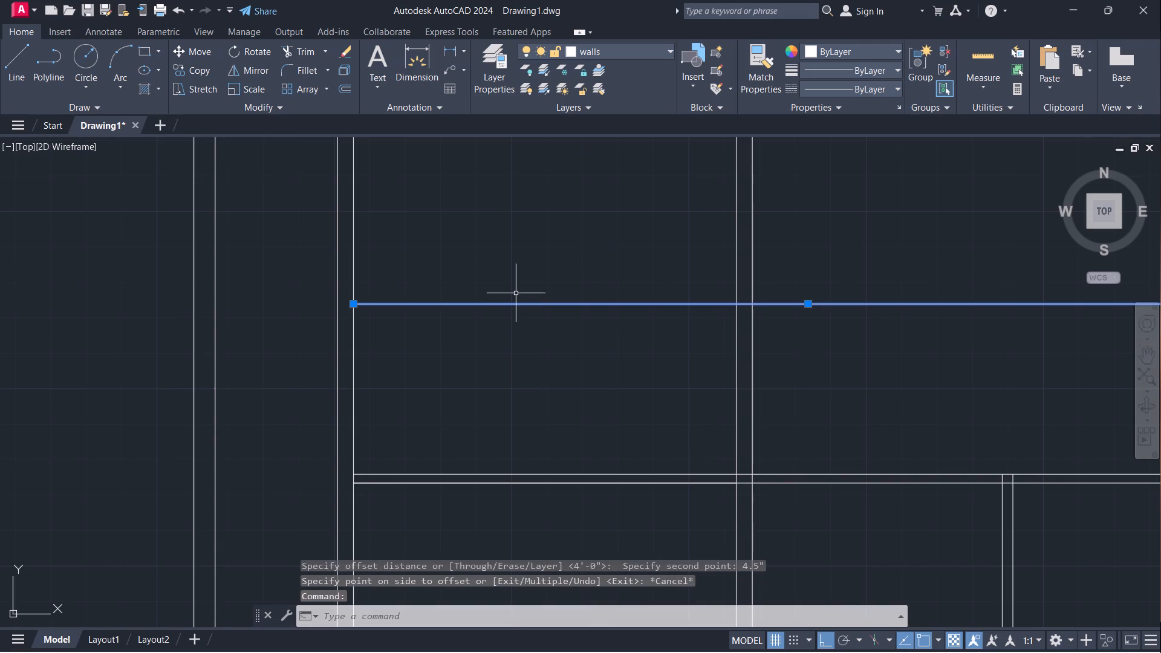
{"action": "key", "text": "o"}
{"action": "key", "text": "Return"}
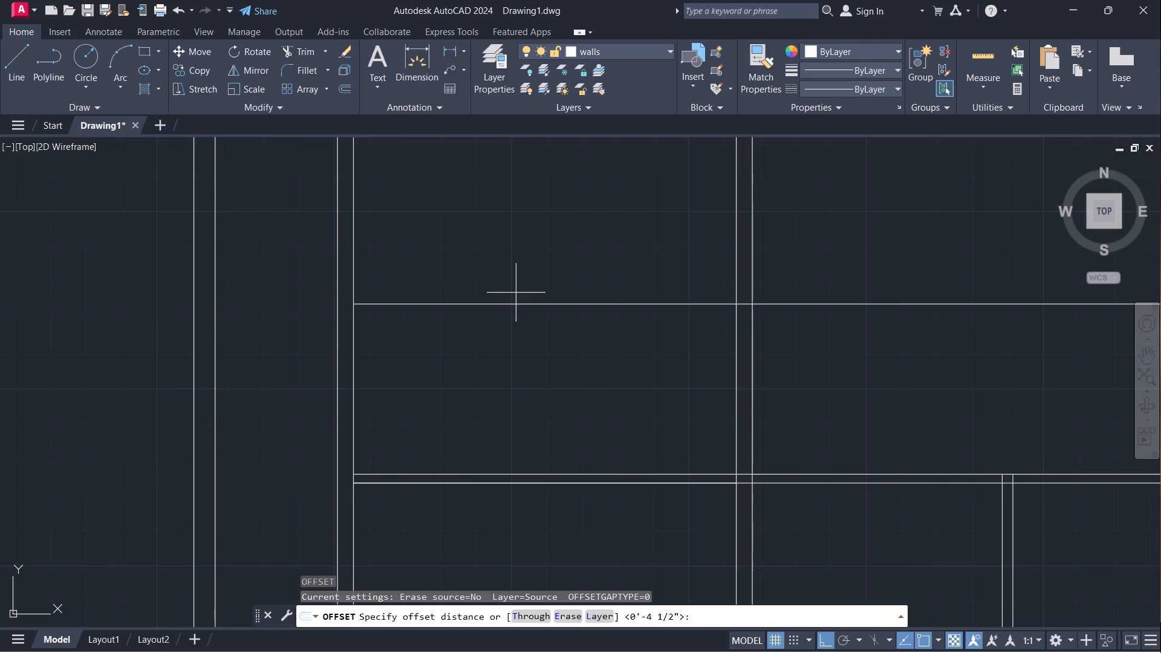
{"action": "left_click", "coordinate": [514, 304]}
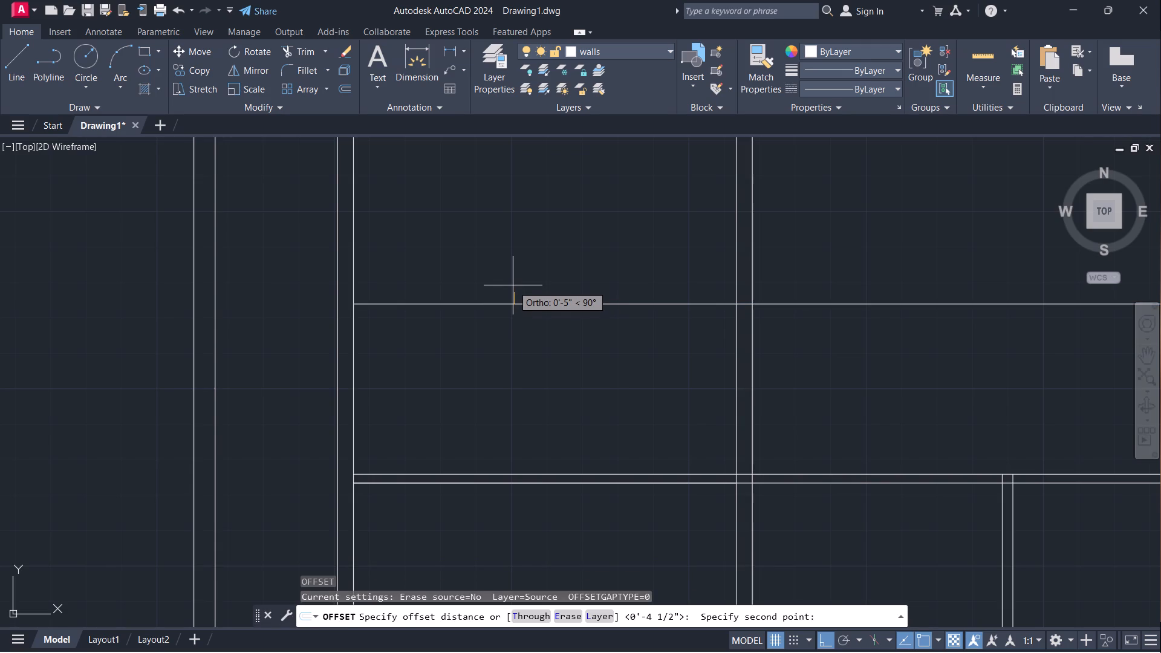
{"action": "type", "text": "4.5"}
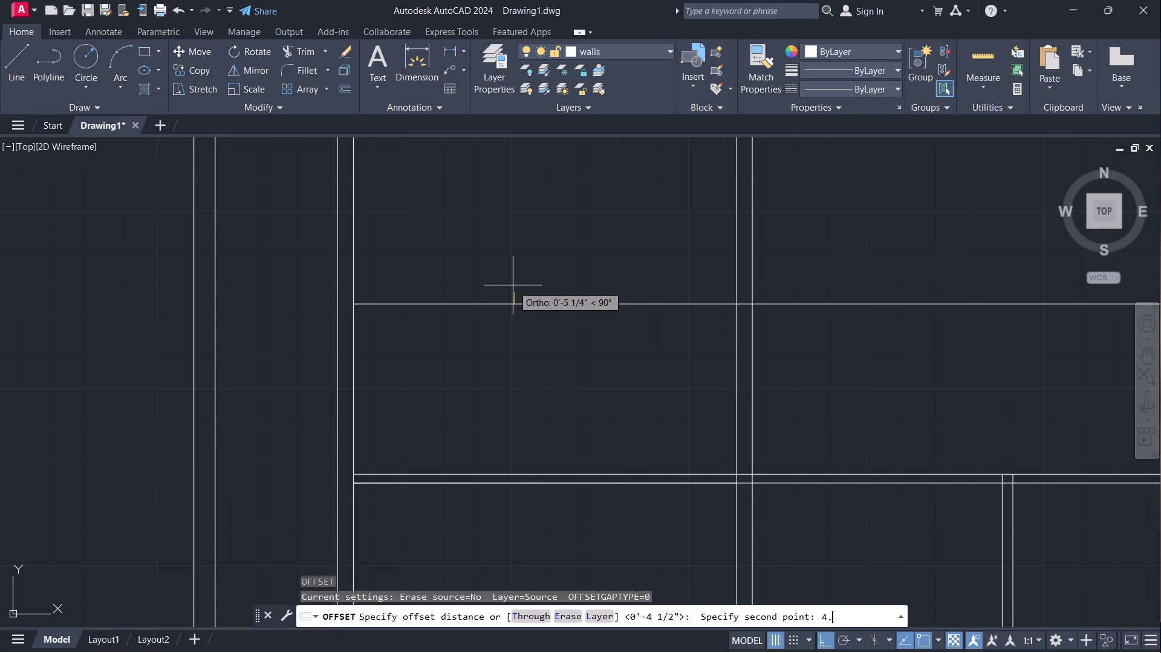
{"action": "key", "text": "shift+quotedbl"}
{"action": "key", "text": "Return"}
{"action": "left_click", "coordinate": [513, 284]}
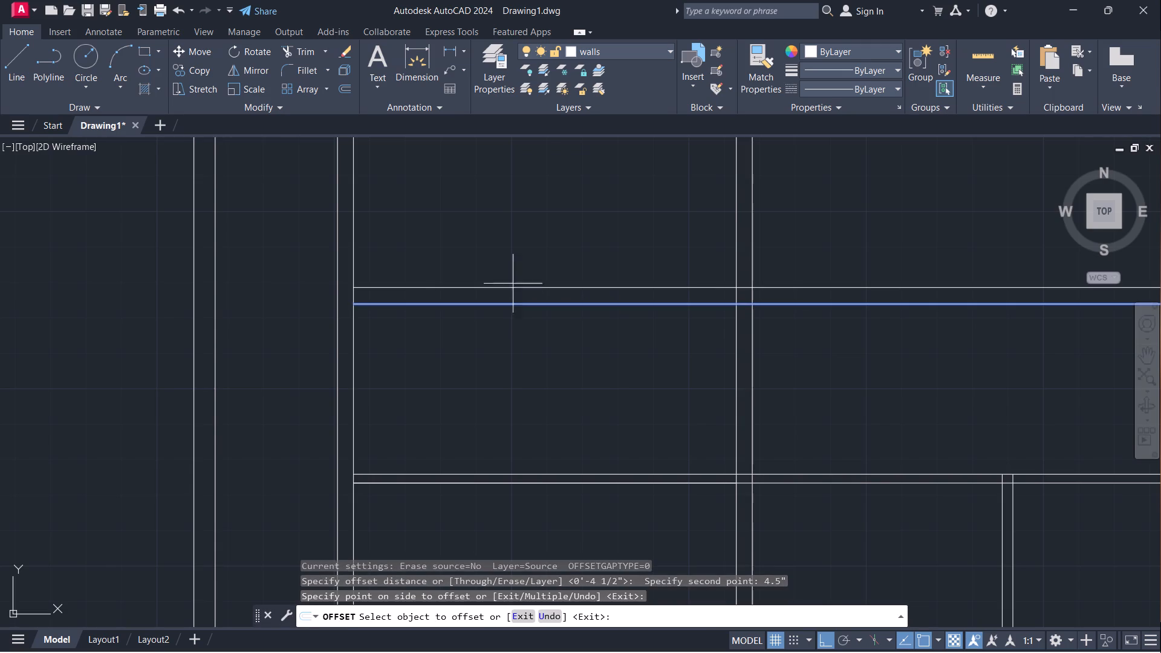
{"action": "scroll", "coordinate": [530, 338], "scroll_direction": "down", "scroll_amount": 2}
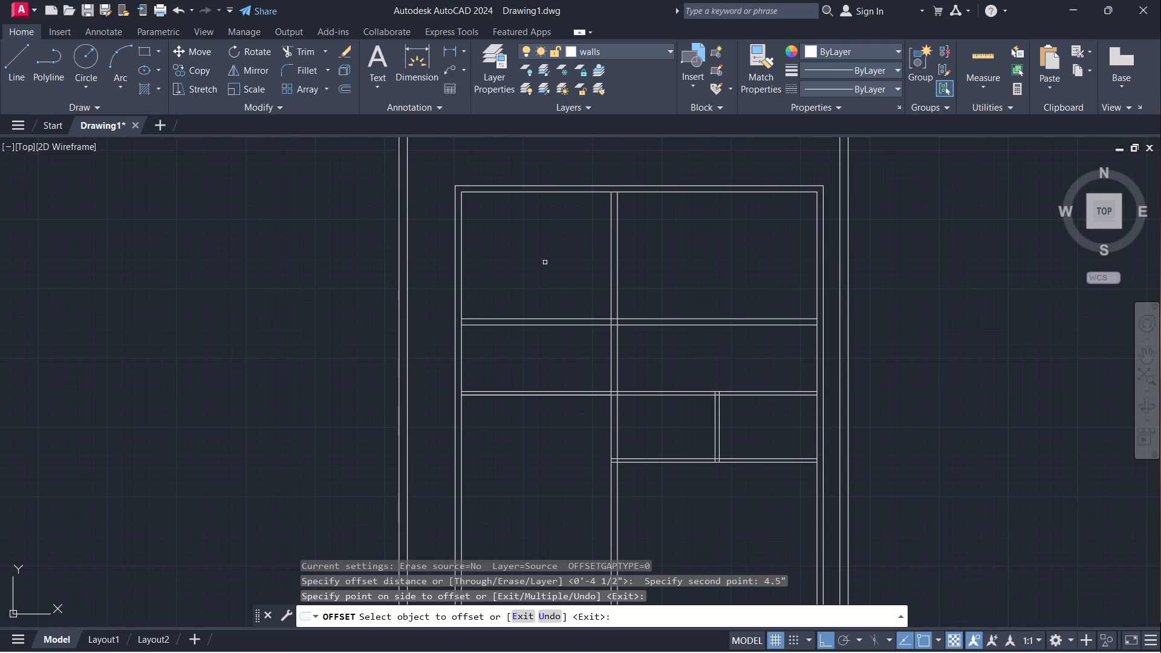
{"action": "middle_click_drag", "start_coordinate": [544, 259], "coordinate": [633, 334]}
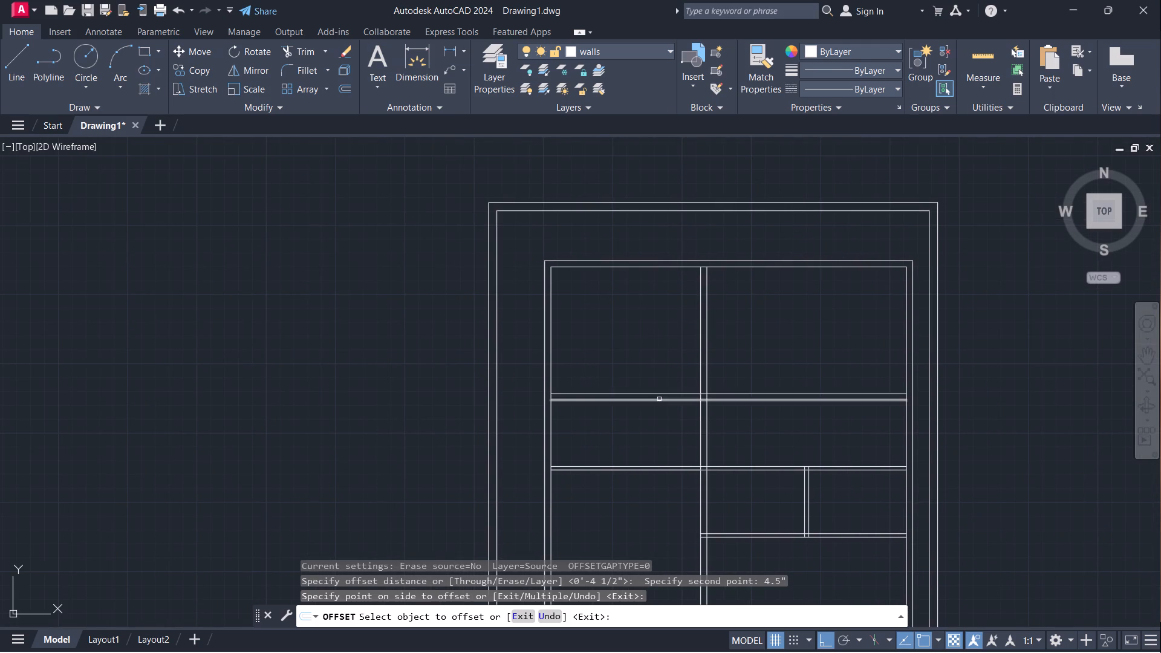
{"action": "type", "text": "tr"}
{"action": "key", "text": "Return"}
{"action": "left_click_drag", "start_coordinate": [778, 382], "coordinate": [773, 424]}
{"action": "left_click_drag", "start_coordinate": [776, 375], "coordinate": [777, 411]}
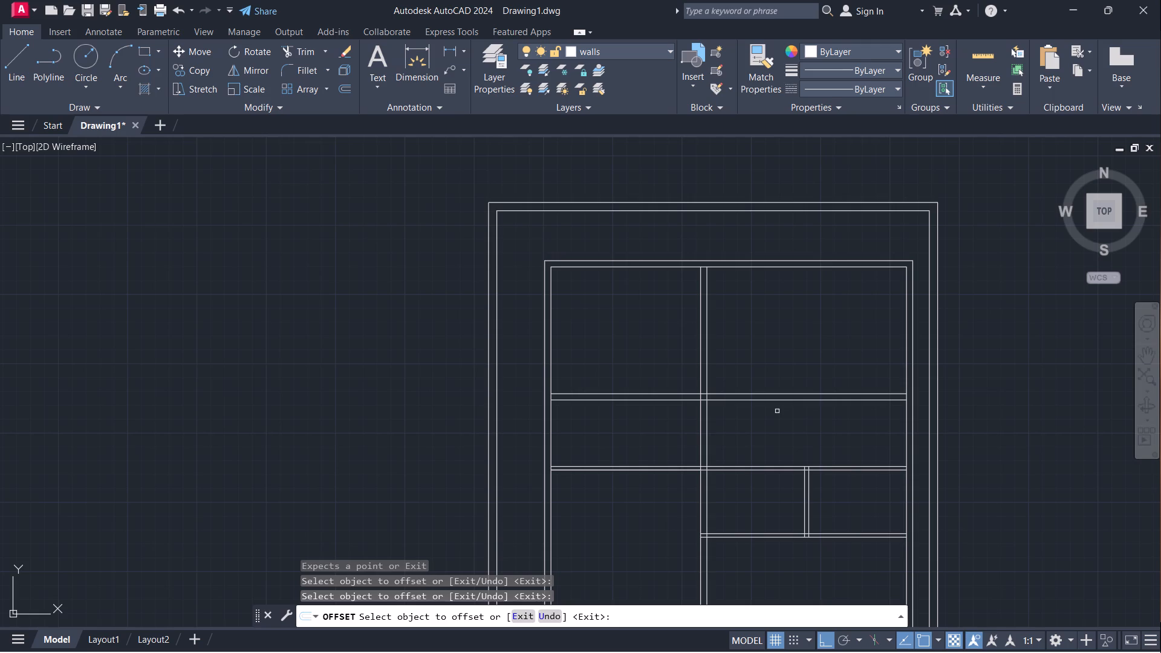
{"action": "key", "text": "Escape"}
Trim both lines of the new 4.5" horizontal partition back to the west face of the central vertical partition.
{"action": "key", "text": "t"}
{"action": "key", "text": "r"}
{"action": "key", "text": "Return"}
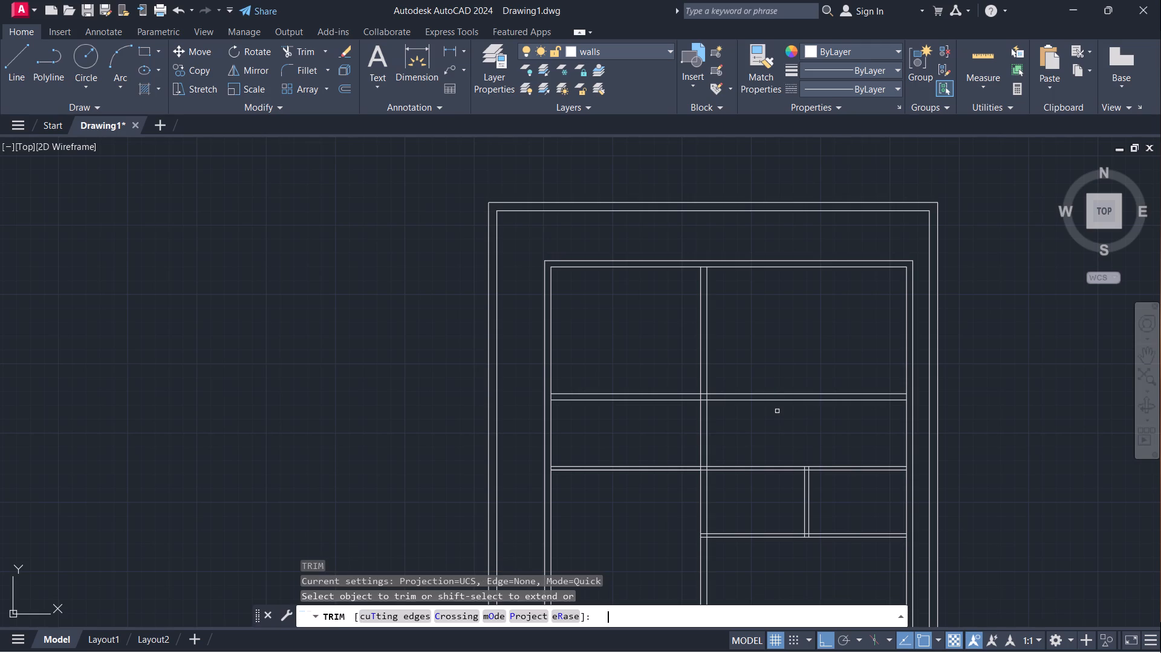
{"action": "left_click_drag", "start_coordinate": [776, 377], "coordinate": [777, 427]}
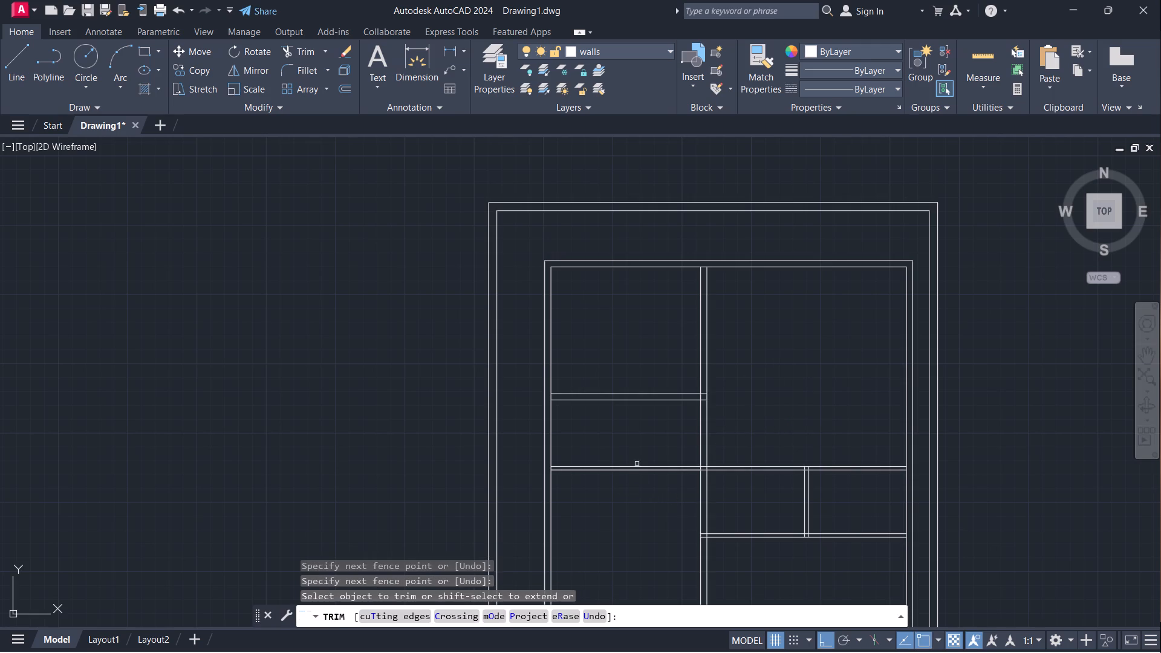
{"action": "scroll", "coordinate": [671, 431], "scroll_direction": "up", "scroll_amount": 2}
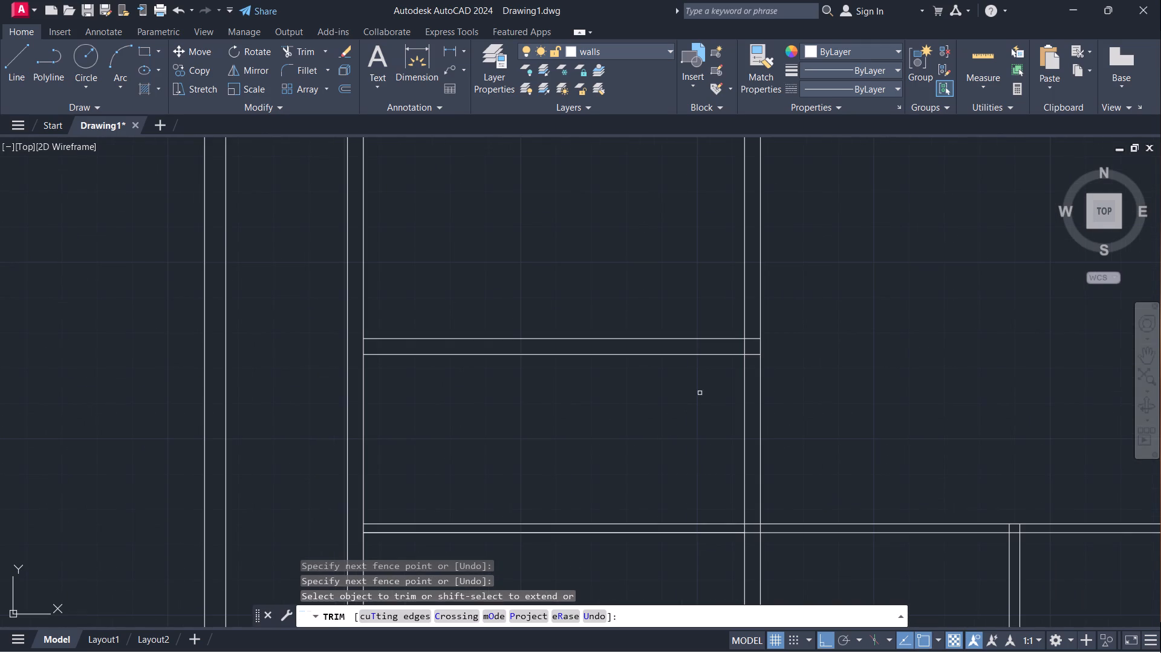
{"action": "left_click", "coordinate": [750, 355]}
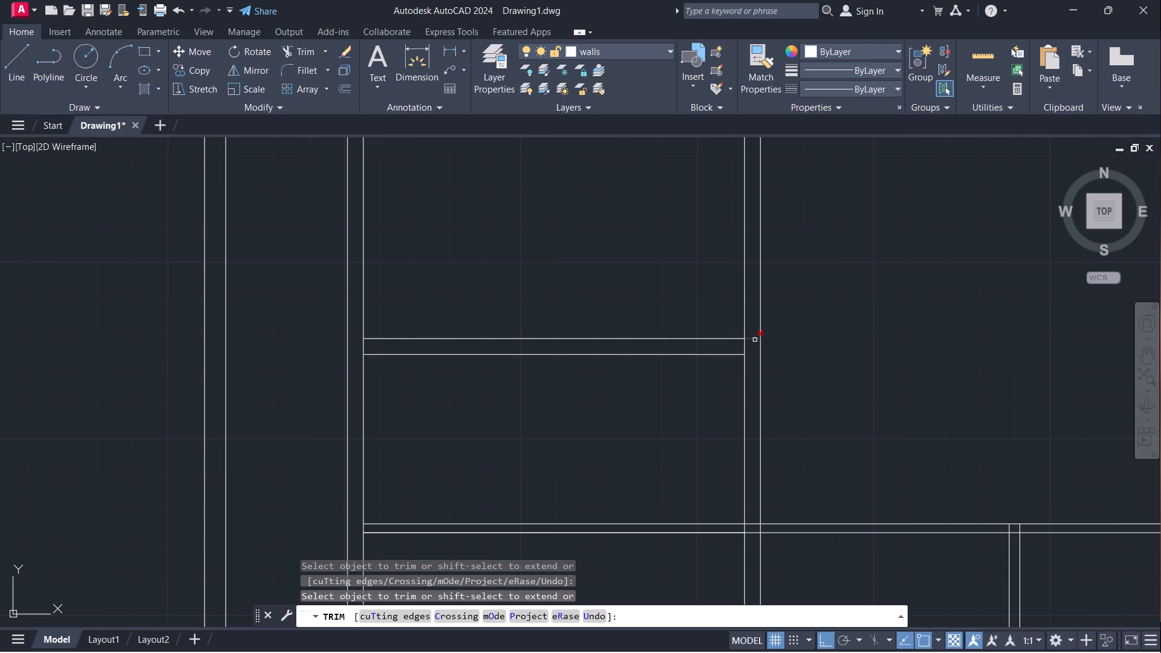
{"action": "left_click", "coordinate": [755, 340]}
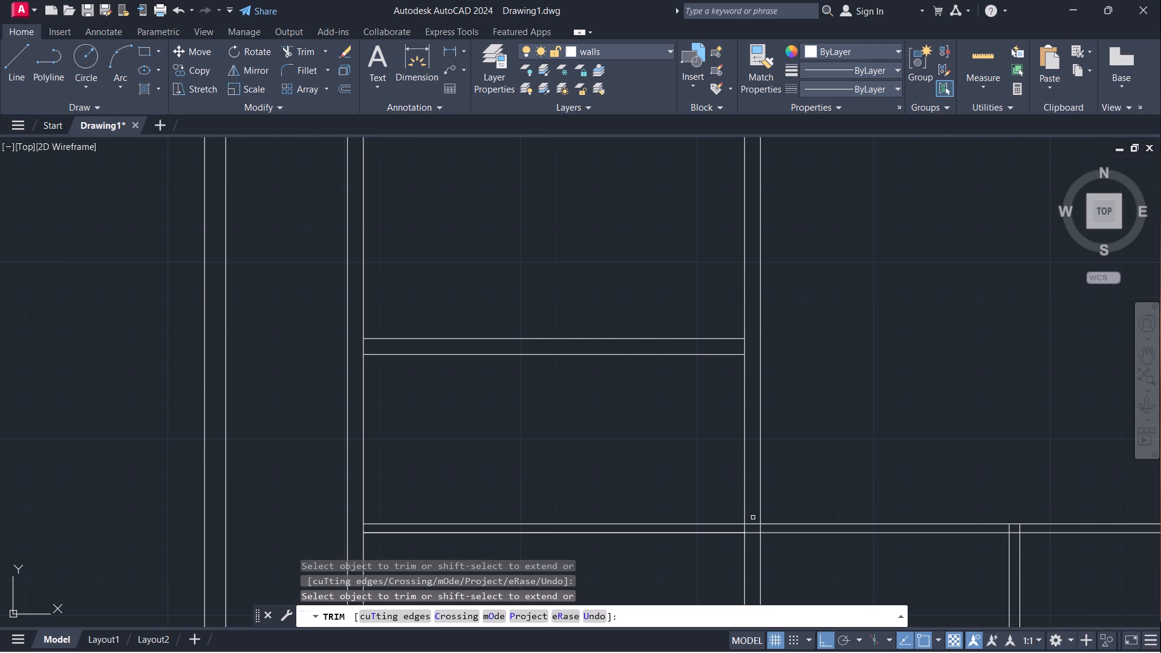
Trim the two lines of the northern 2.5" horizontal partition where they cross the central vertical partition.
{"action": "left_click", "coordinate": [753, 523]}
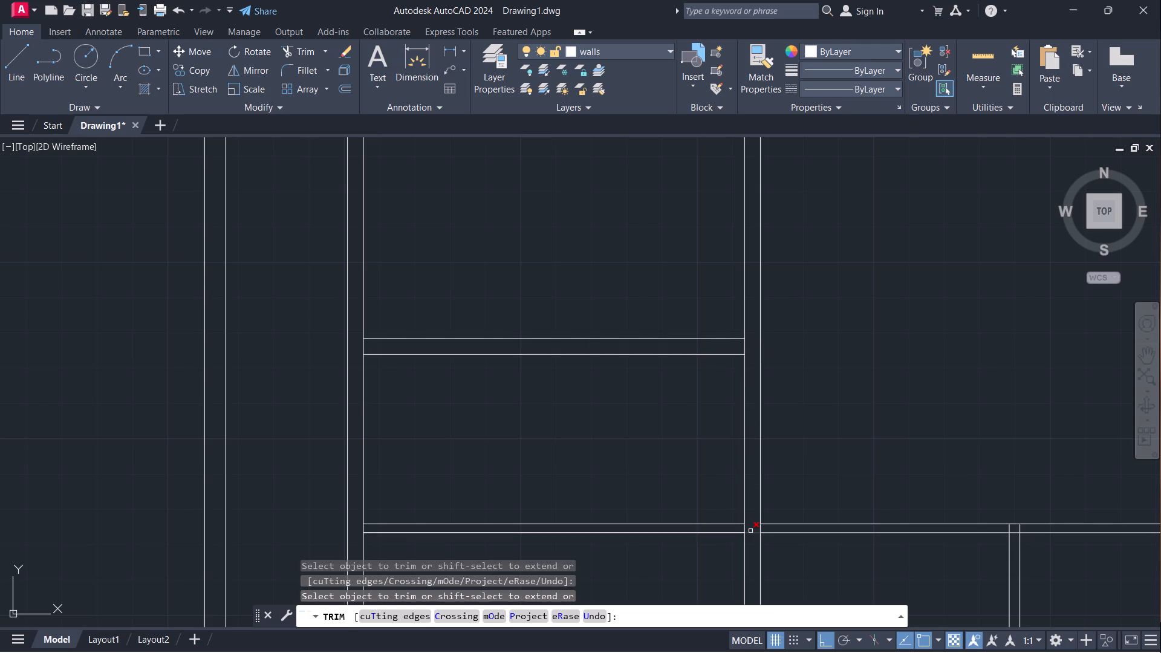
{"action": "left_click", "coordinate": [750, 533]}
{"action": "key", "text": "Escape"}
Offset the west line of the central vertical partition 3' to the west.
{"action": "key", "text": "o"}
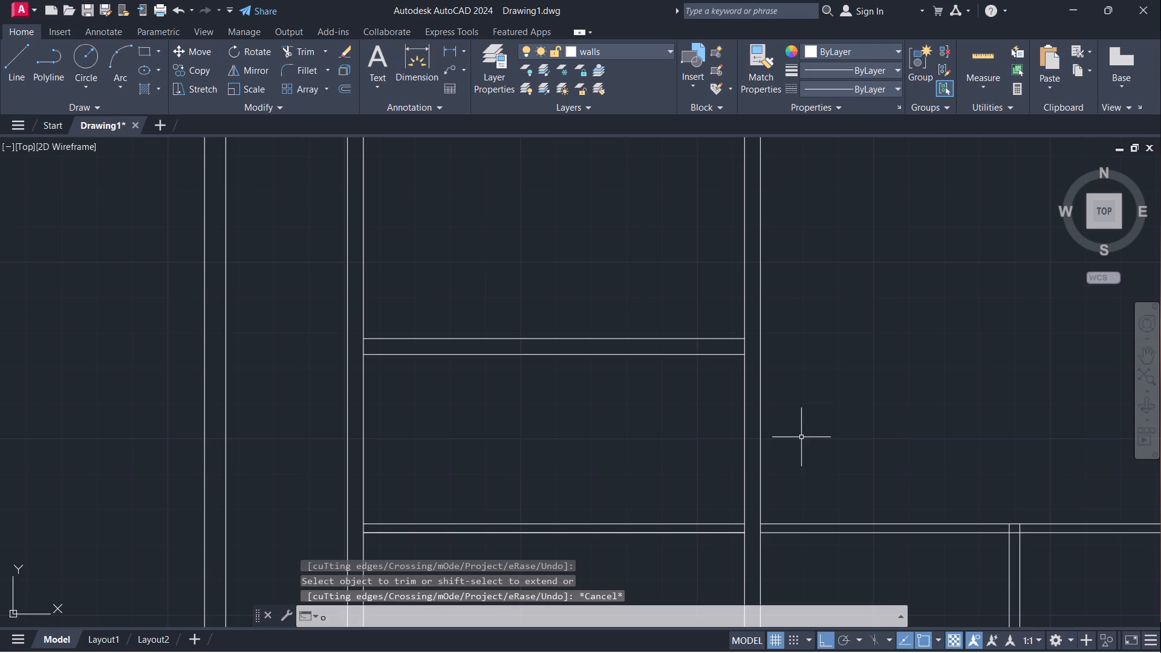
{"action": "key", "text": "Return"}
{"action": "left_click", "coordinate": [746, 435]}
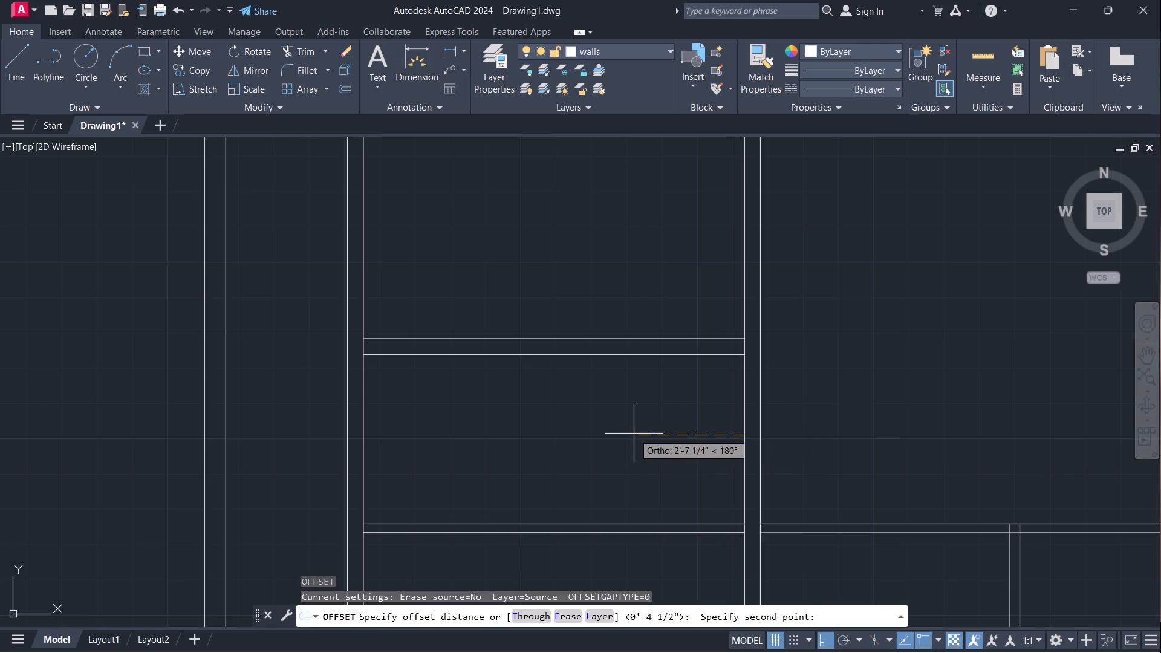
{"action": "key", "text": "3"}
{"action": "key", "text": "apostrophe"}
{"action": "key", "text": "Return"}
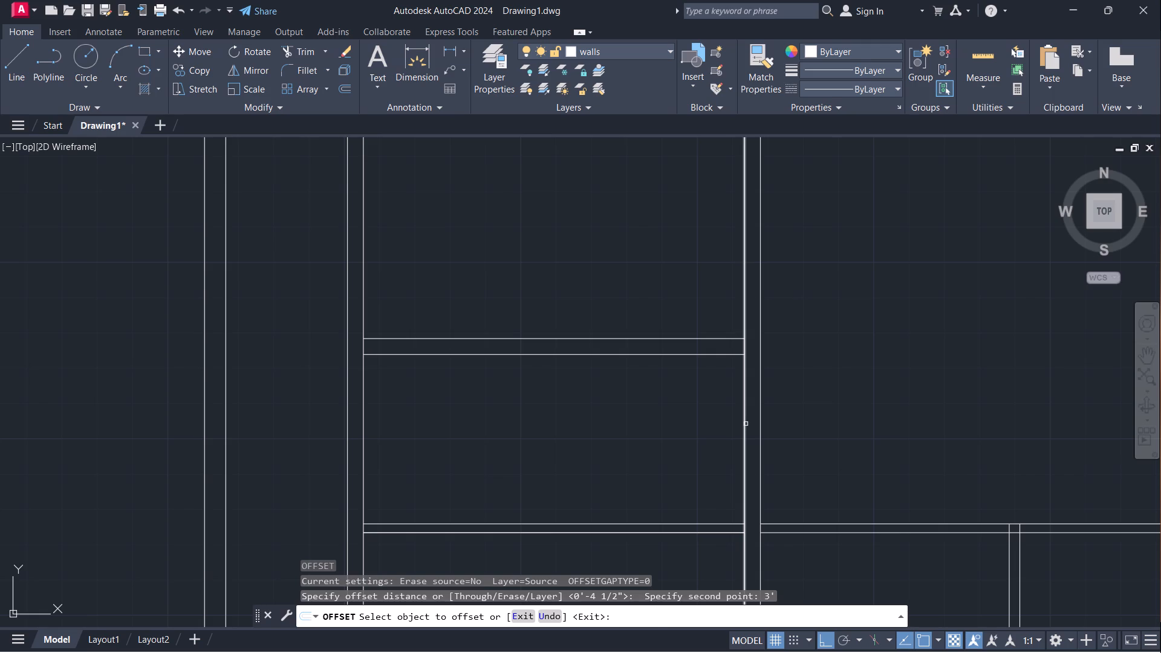
{"action": "left_click", "coordinate": [746, 424]}
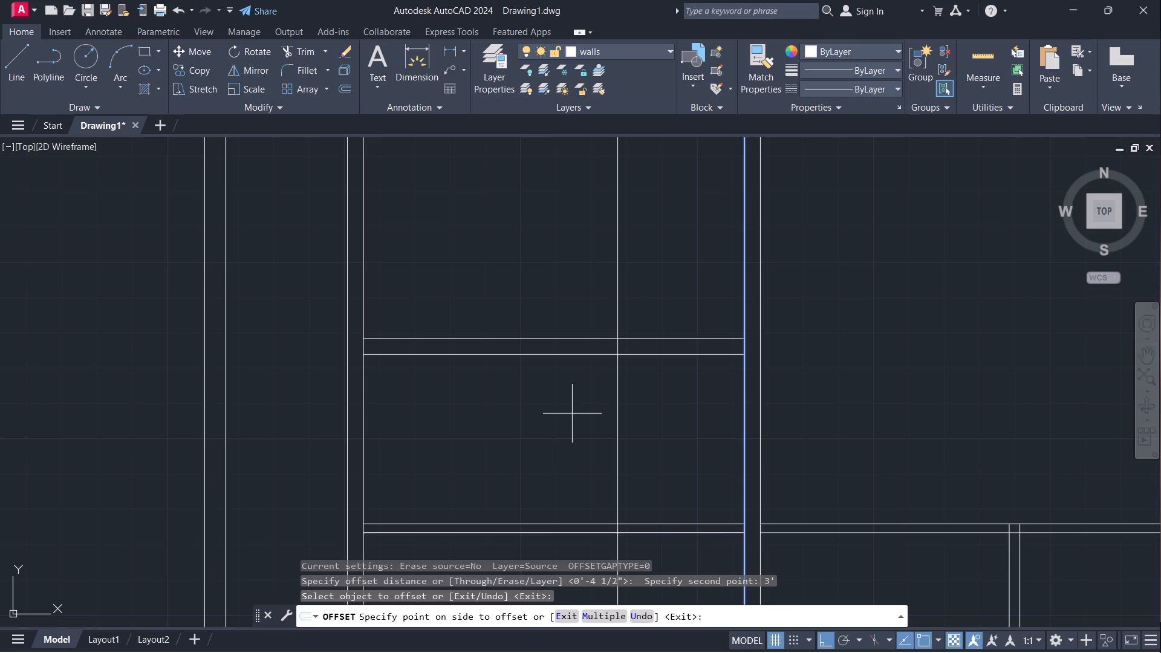
{"action": "left_click", "coordinate": [572, 414]}
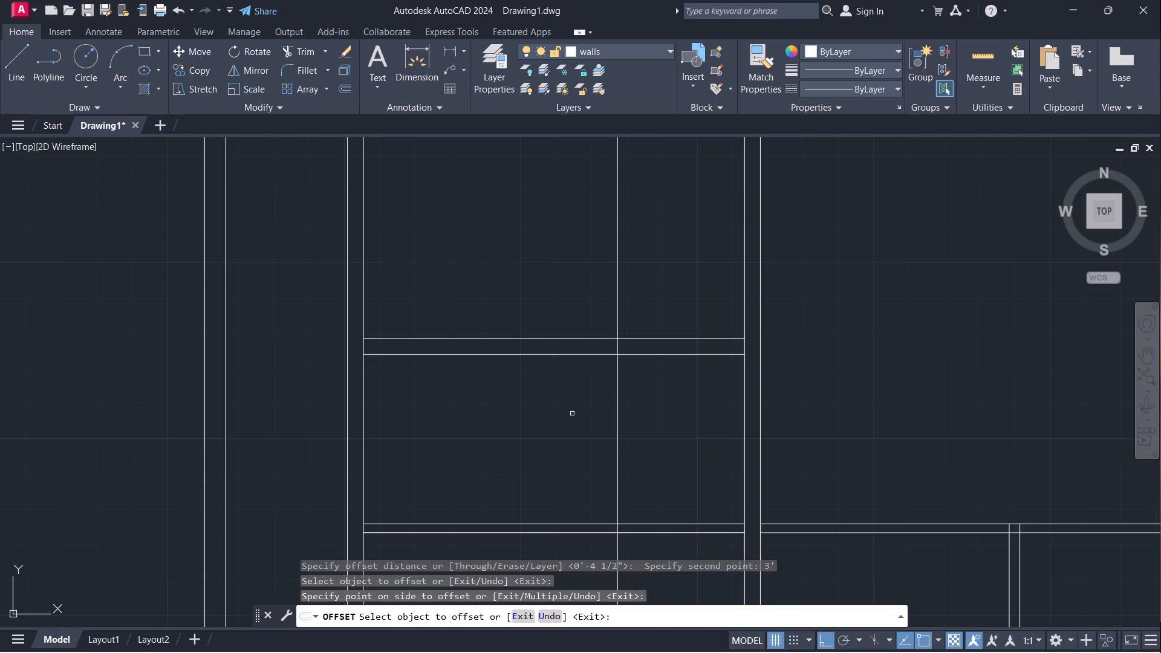
{"action": "key", "text": "Escape"}
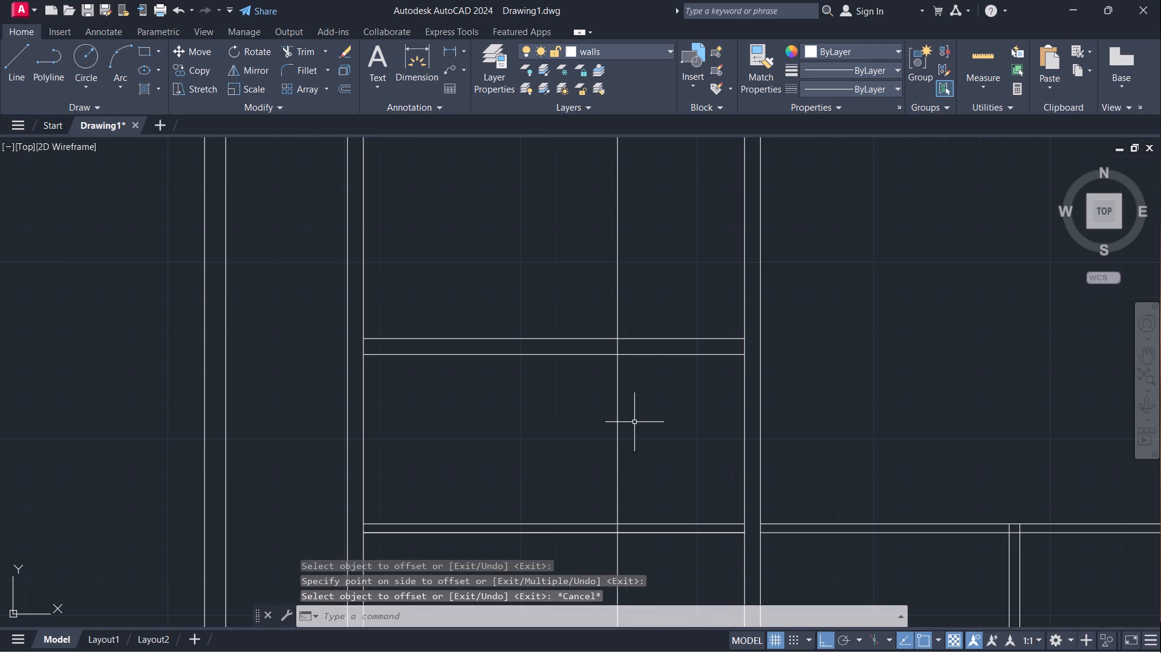
Offset the new vertical line 4.5" to the west.
{"action": "left_click", "coordinate": [617, 423]}
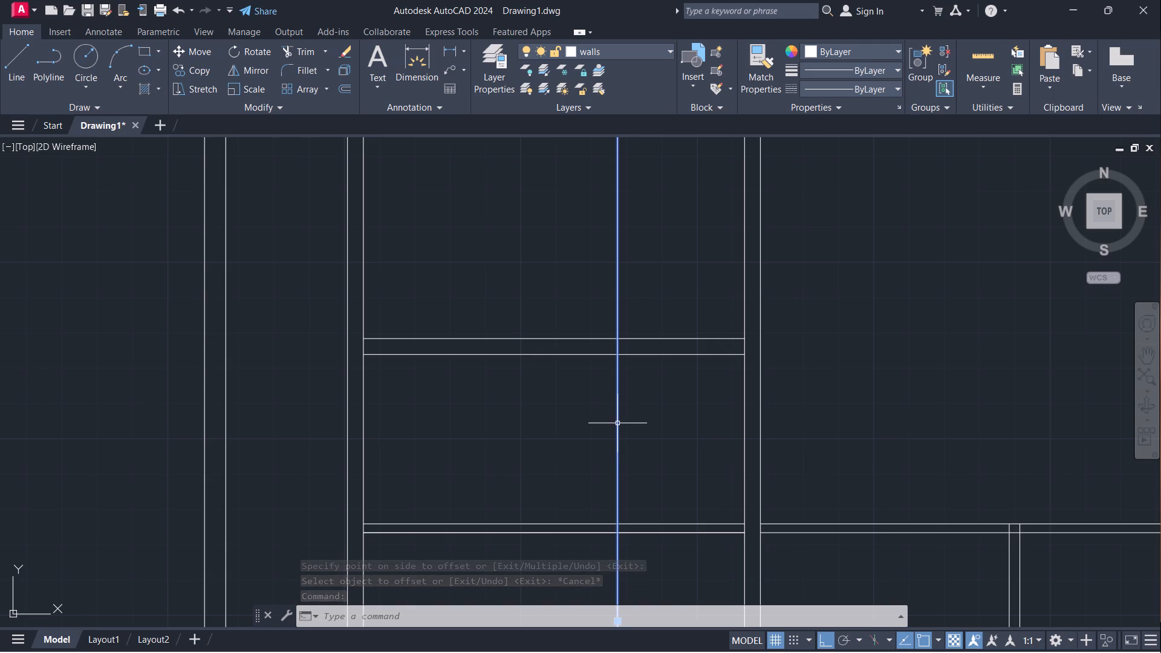
{"action": "key", "text": "o"}
{"action": "key", "text": "Return"}
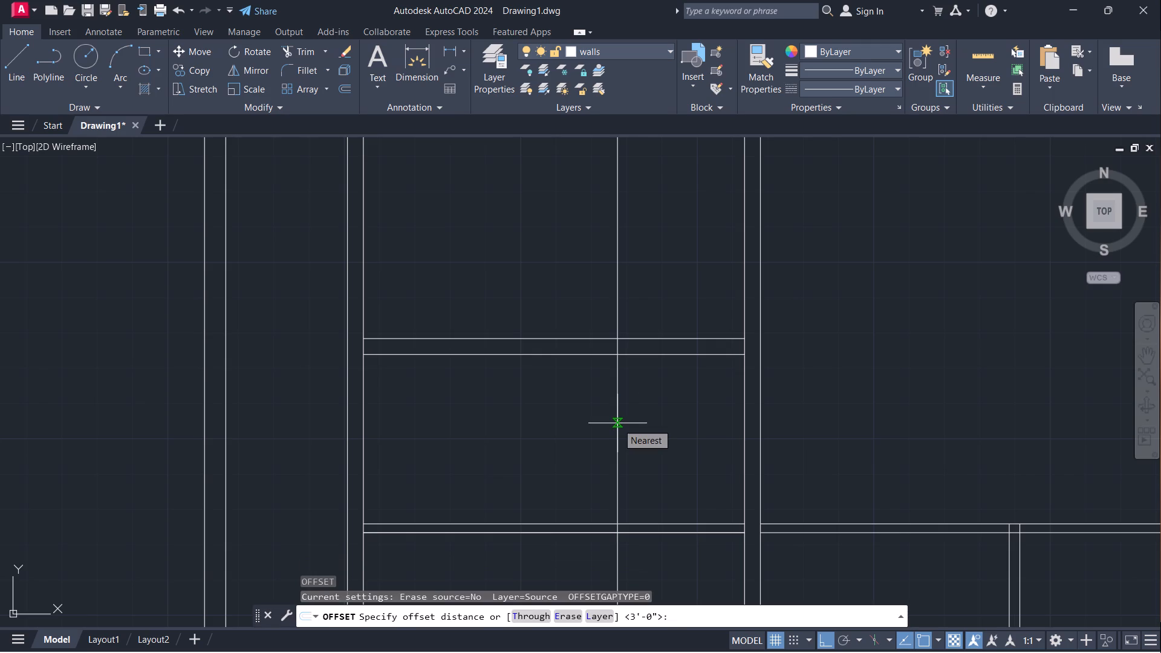
{"action": "type", "text": "4.5"}
{"action": "key", "text": "shift+quotedbl"}
{"action": "key", "text": "Return"}
{"action": "left_click", "coordinate": [578, 418]}
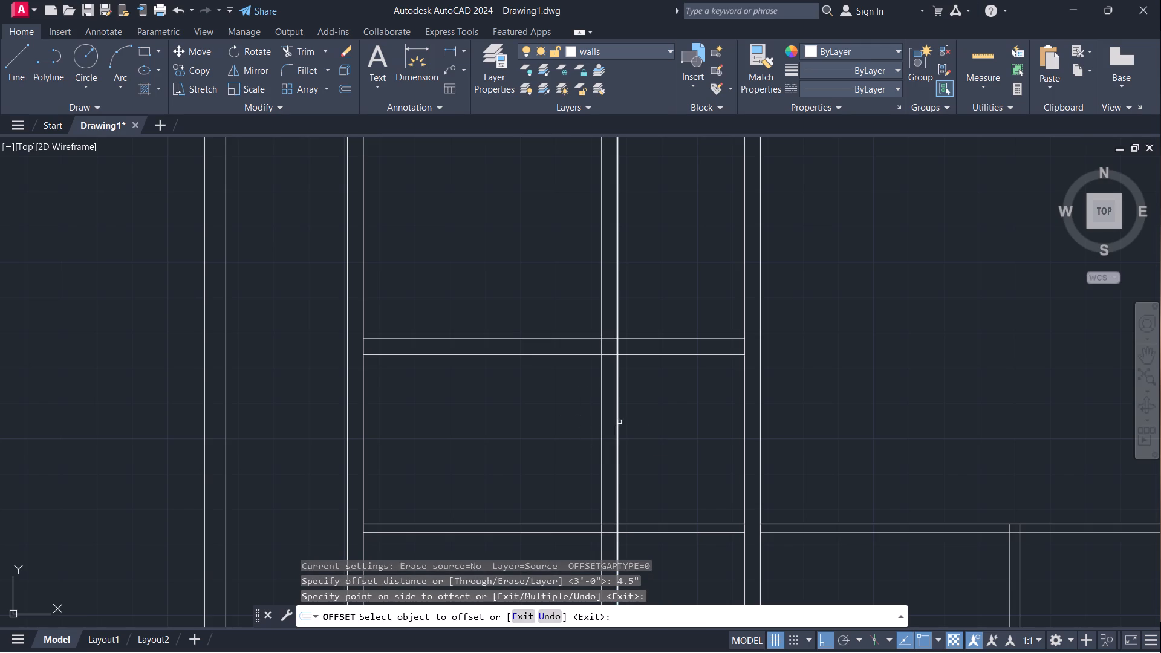
{"action": "key", "text": "Escape"}
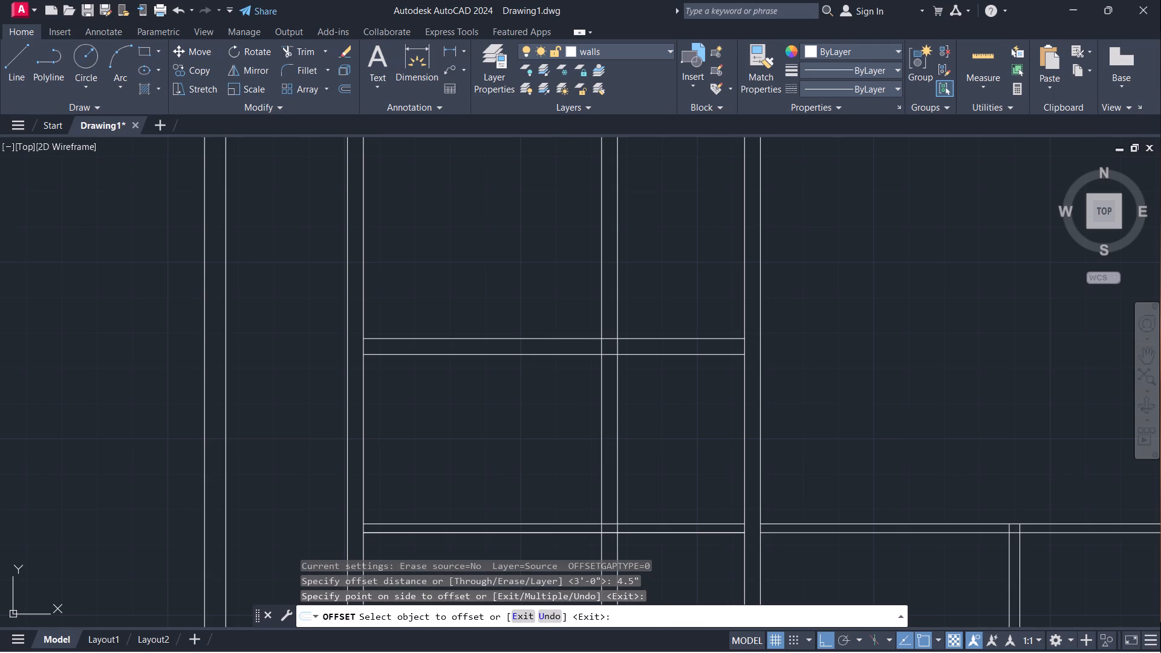
Trim the new 4.5" vertical partition beyond the two western horizontal partitions, and trim those partitions east of it, to enclose a small room.
{"action": "type", "text": "tr"}
{"action": "key", "text": "Return"}
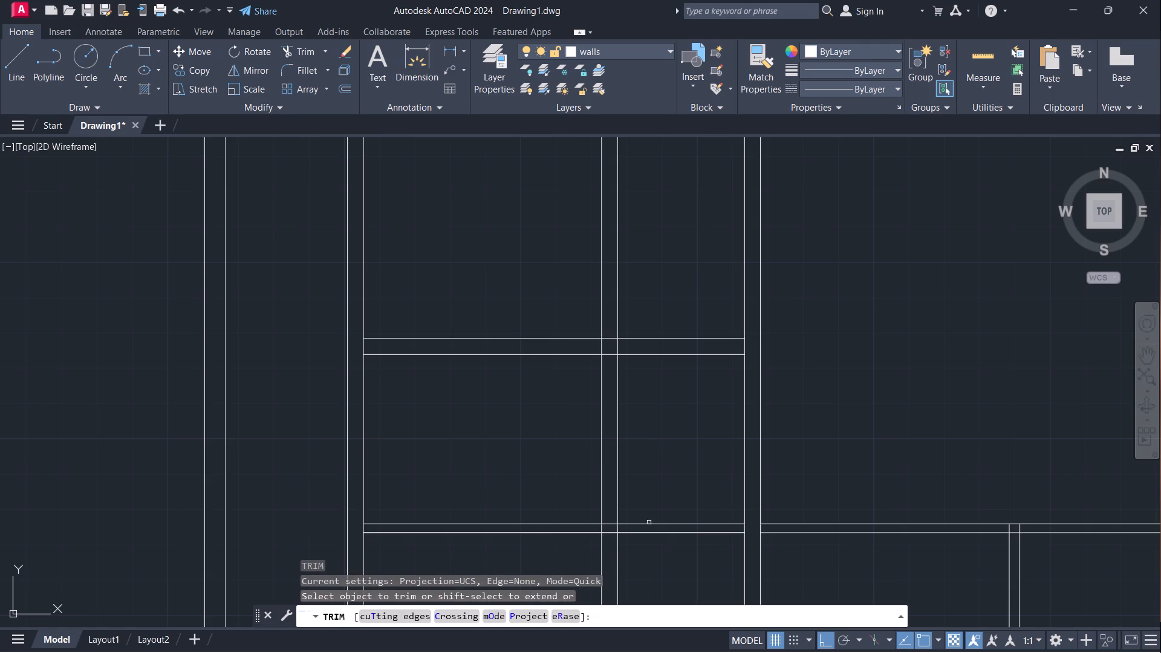
{"action": "left_click_drag", "start_coordinate": [639, 565], "coordinate": [576, 551]}
{"action": "left_click_drag", "start_coordinate": [661, 572], "coordinate": [662, 566]}
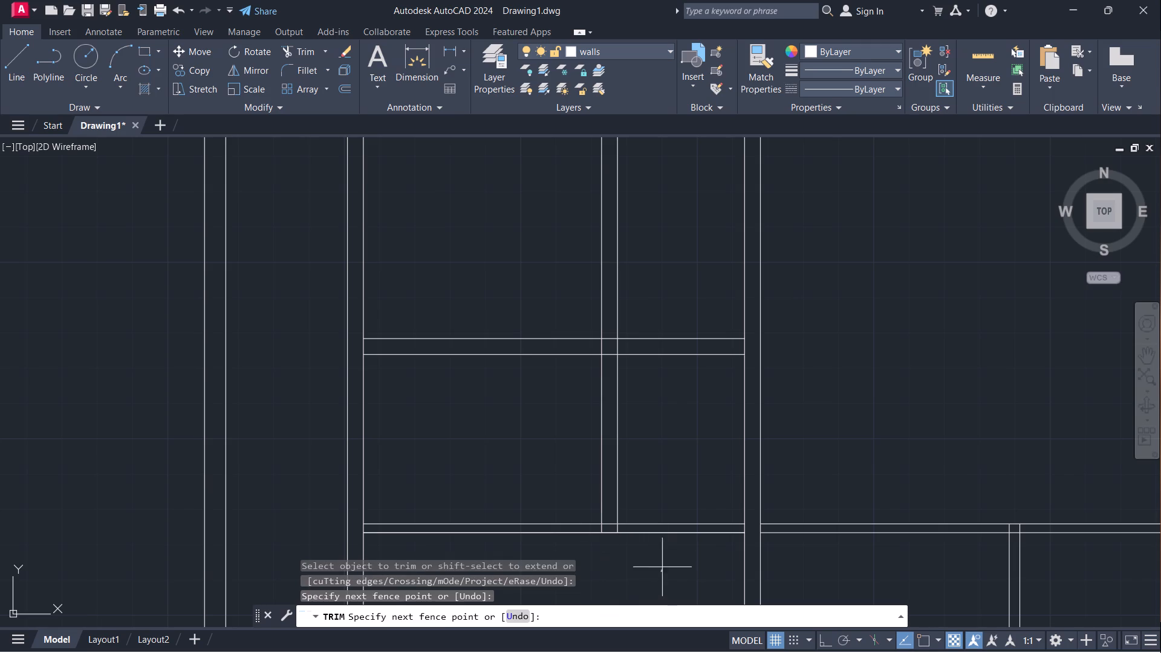
{"action": "left_click_drag", "start_coordinate": [662, 566], "coordinate": [689, 451]}
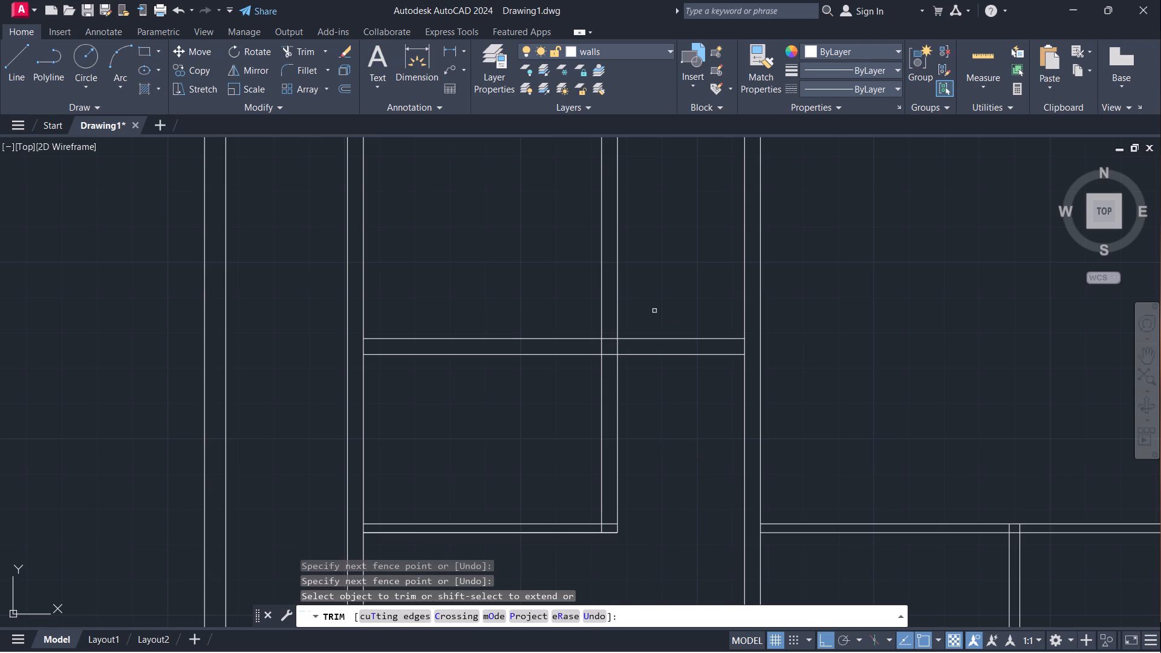
{"action": "left_click_drag", "start_coordinate": [644, 301], "coordinate": [585, 297]}
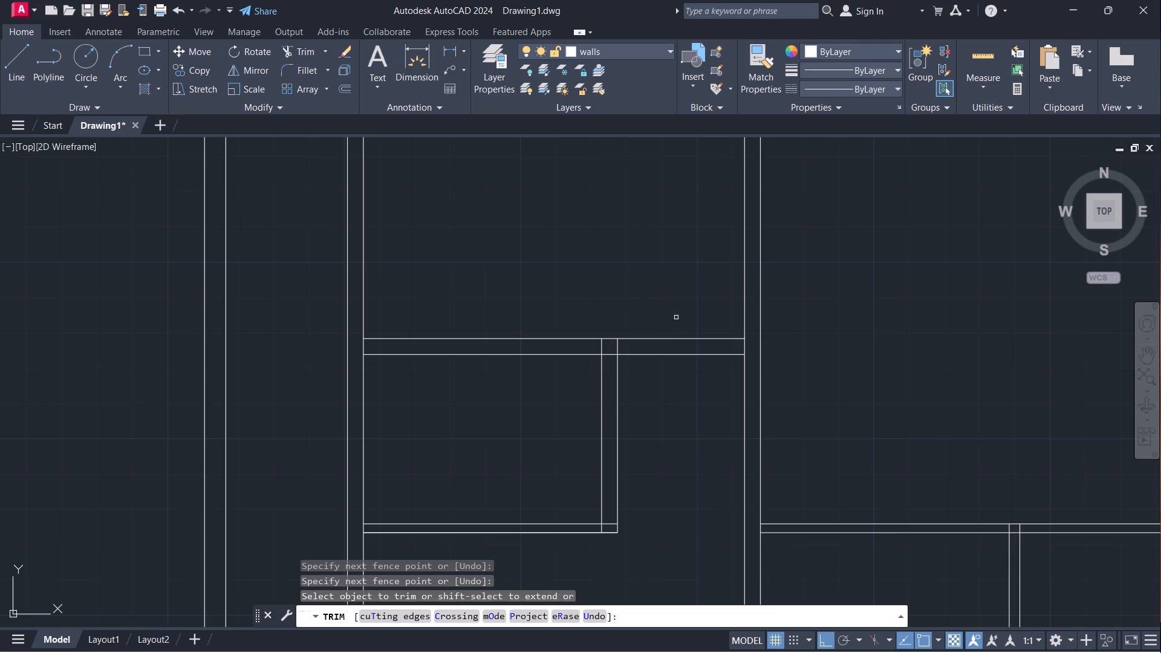
{"action": "left_click_drag", "start_coordinate": [667, 313], "coordinate": [666, 374]}
{"action": "scroll", "coordinate": [657, 328], "scroll_direction": "down", "scroll_amount": 2}
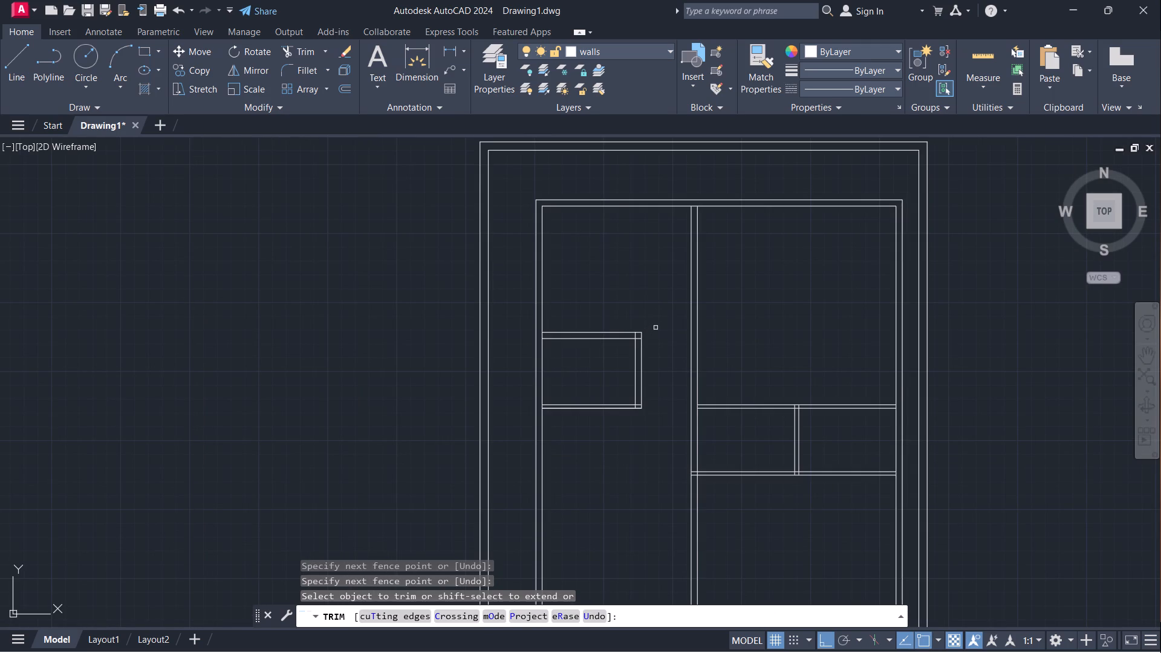
{"action": "key", "text": "Escape"}
Trim the overlapping inner line ends at the small western room's northeast and southeast corners to clean up the wall joints.
{"action": "scroll", "coordinate": [655, 339], "scroll_direction": "up", "scroll_amount": 2}
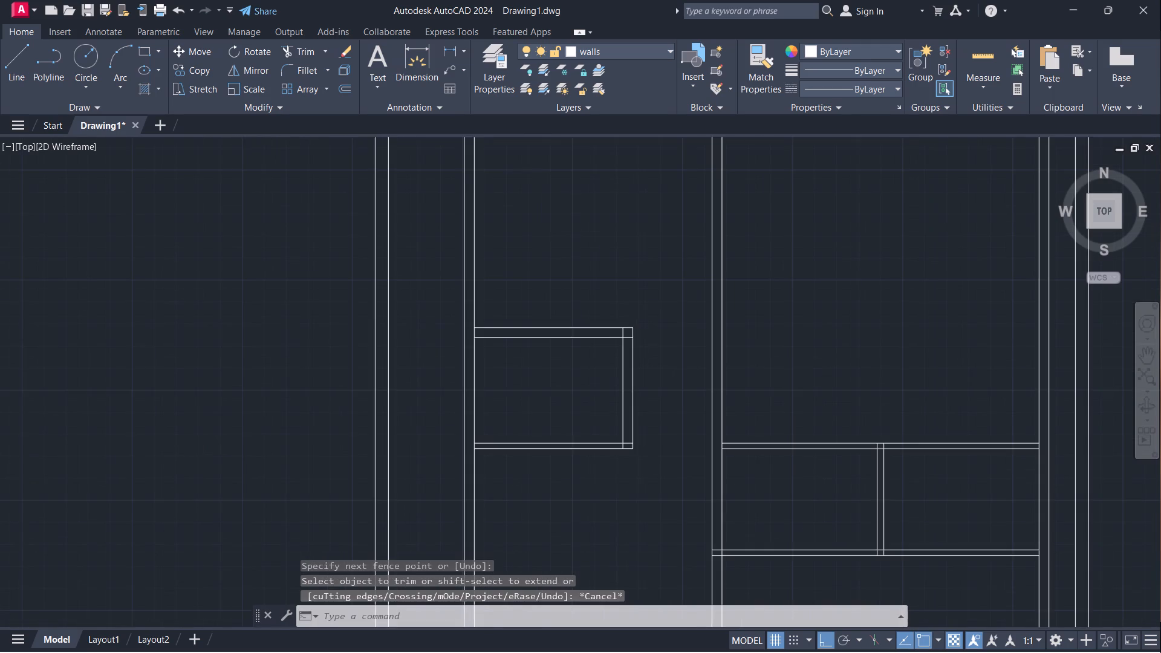
{"action": "scroll", "coordinate": [655, 339], "scroll_direction": "up", "scroll_amount": 2}
{"action": "type", "text": "tr"}
{"action": "key", "text": "Return"}
{"action": "left_click_drag", "start_coordinate": [515, 311], "coordinate": [518, 311]}
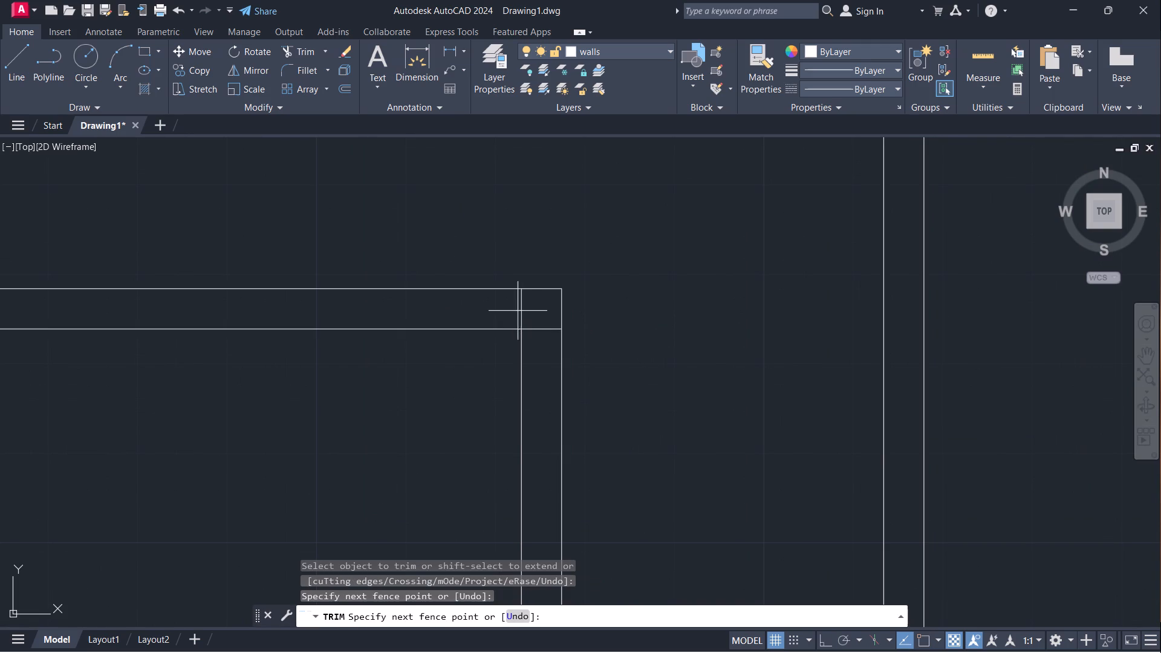
{"action": "left_click_drag", "start_coordinate": [518, 311], "coordinate": [539, 346]}
{"action": "scroll", "coordinate": [548, 305], "scroll_direction": "down", "scroll_amount": 2}
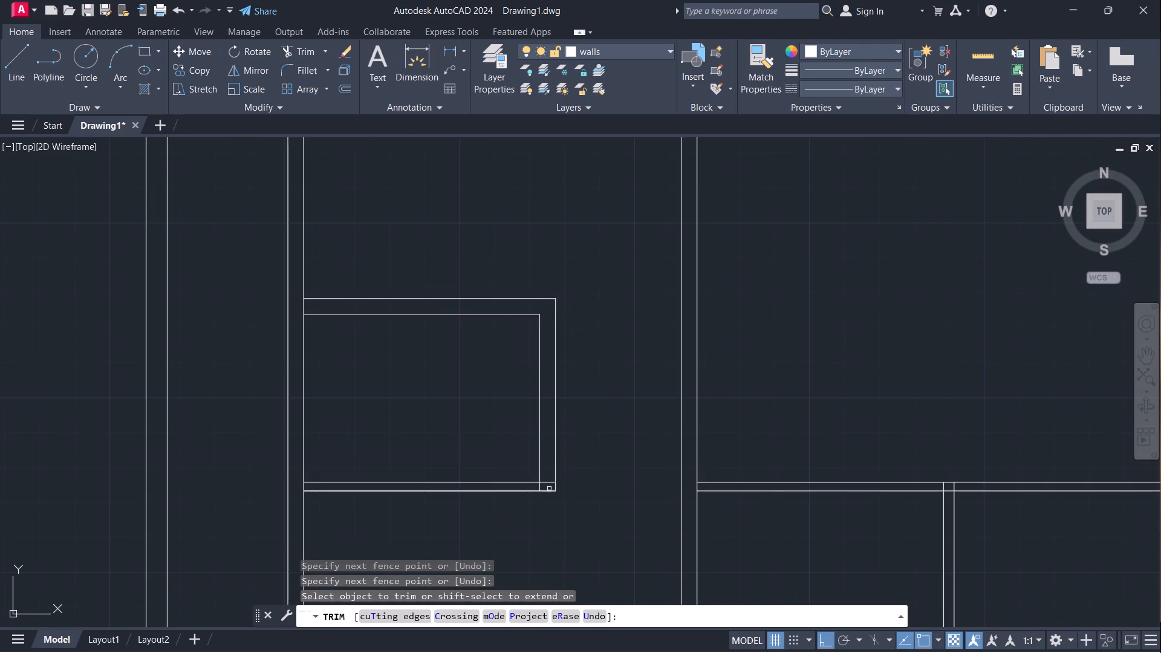
{"action": "scroll", "coordinate": [549, 489], "scroll_direction": "up", "scroll_amount": 1}
{"action": "left_click_drag", "start_coordinate": [530, 486], "coordinate": [548, 461]}
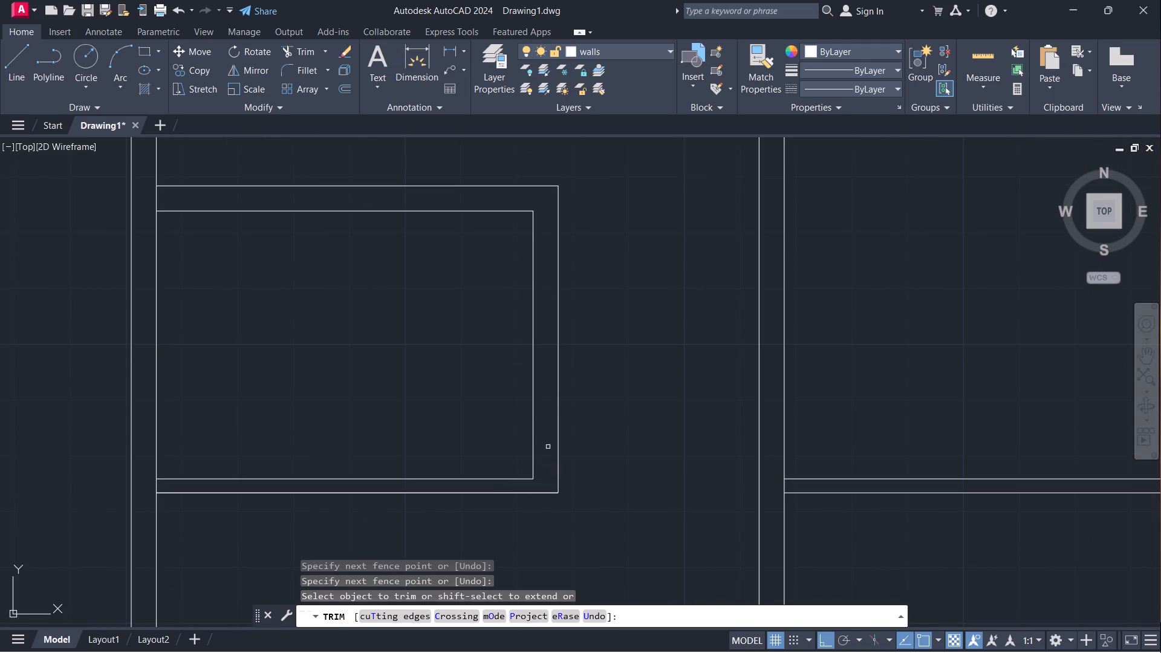
{"action": "key", "text": "Escape"}
Examine the overall partition layout and the rooms on both sides of the central vertical partition.
{"action": "scroll", "coordinate": [627, 286], "scroll_direction": "down", "scroll_amount": 2}
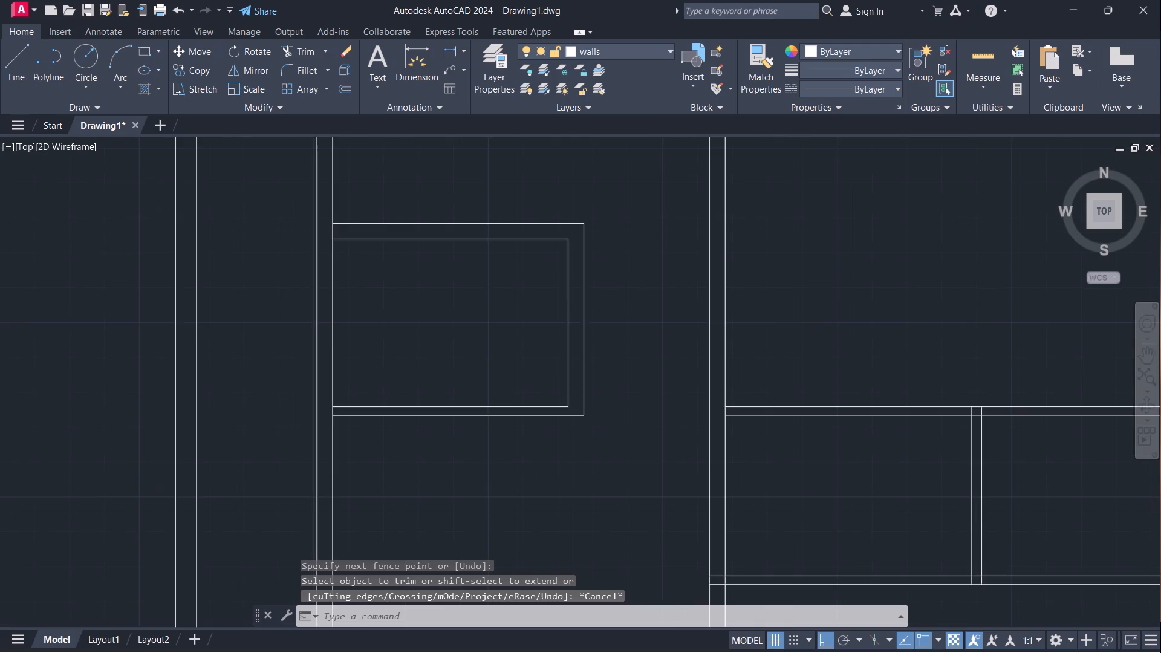
{"action": "scroll", "coordinate": [627, 286], "scroll_direction": "down", "scroll_amount": 2}
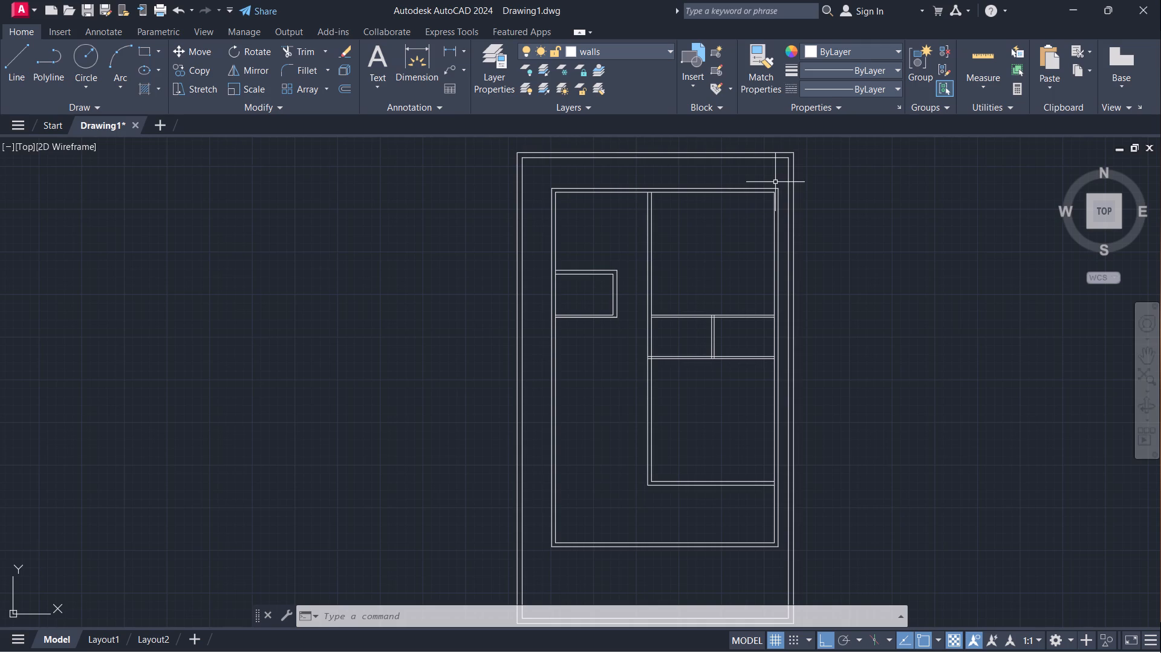
{"action": "scroll", "coordinate": [686, 282], "scroll_direction": "up", "scroll_amount": 1}
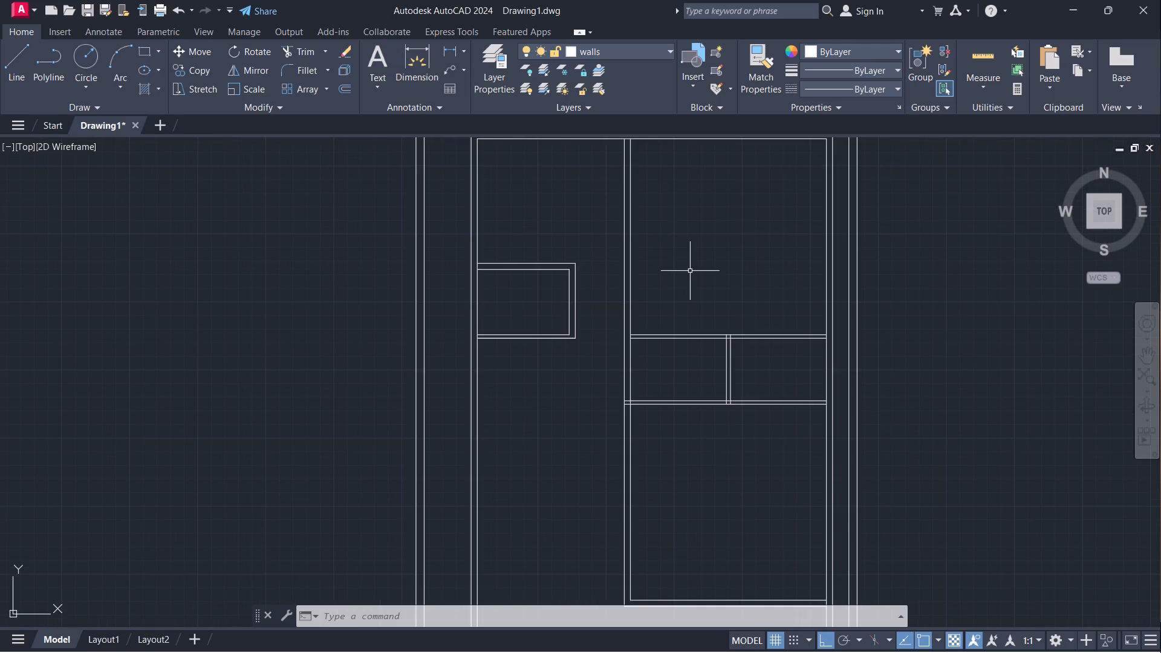
{"action": "scroll", "coordinate": [688, 262], "scroll_direction": "up", "scroll_amount": 1}
{"action": "scroll", "coordinate": [695, 245], "scroll_direction": "down", "scroll_amount": 1}
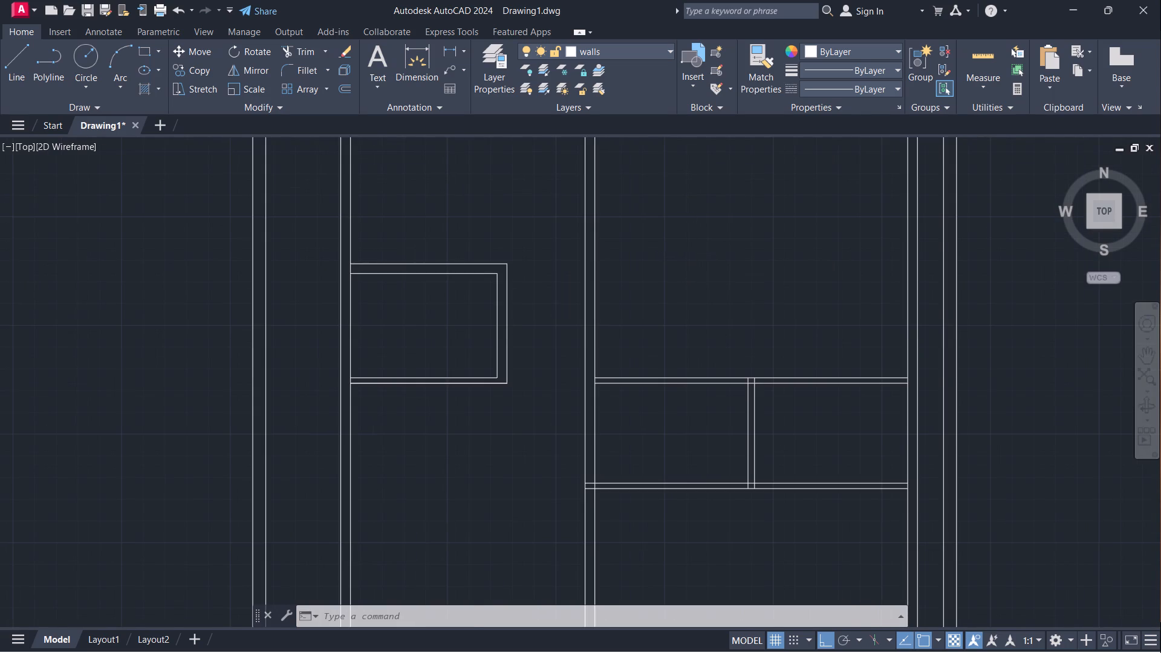
{"action": "scroll", "coordinate": [695, 245], "scroll_direction": "down", "scroll_amount": 1}
{"action": "middle_click_drag", "start_coordinate": [698, 243], "coordinate": [655, 267]}
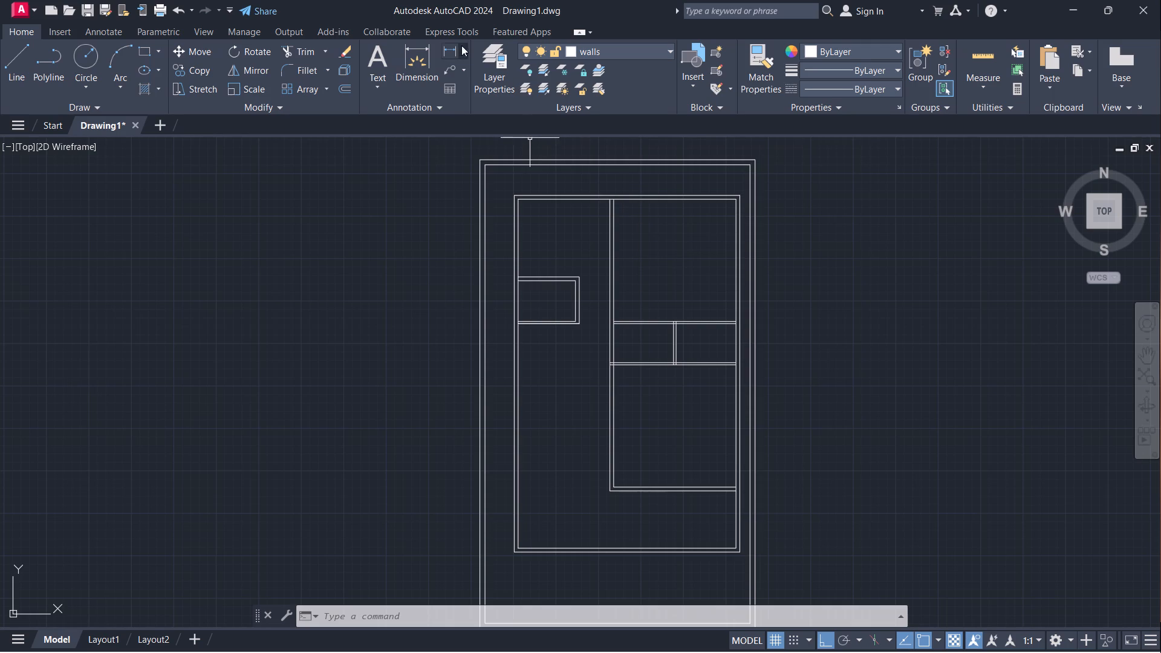
Measure the northwestern room's clear width from the inner northwest corner to the central partition with a temporary linear dimension.
{"action": "left_click", "coordinate": [444, 51]}
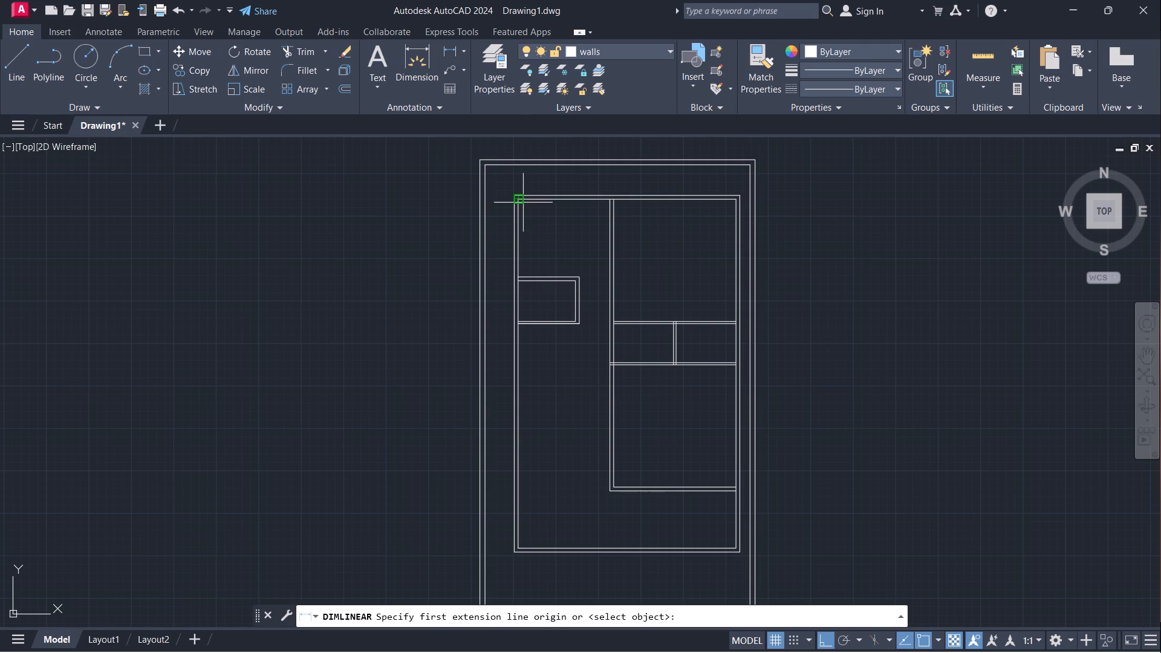
{"action": "scroll", "coordinate": [515, 211], "scroll_direction": "up", "scroll_amount": 3}
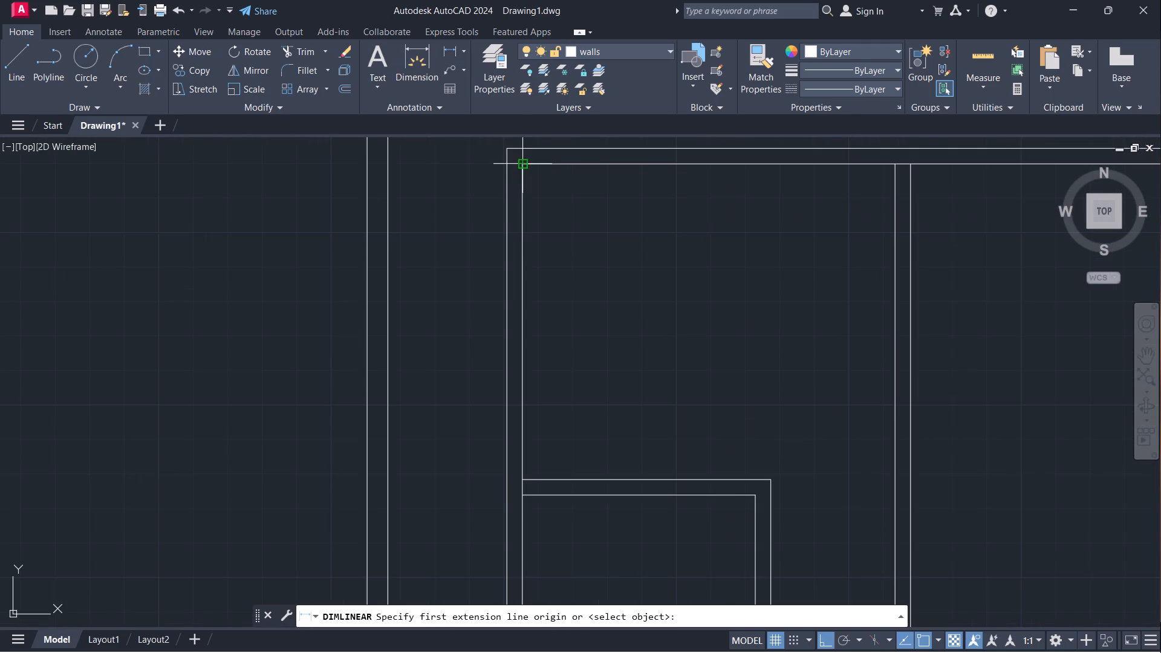
{"action": "left_click", "coordinate": [524, 167]}
{"action": "left_click", "coordinate": [894, 170]}
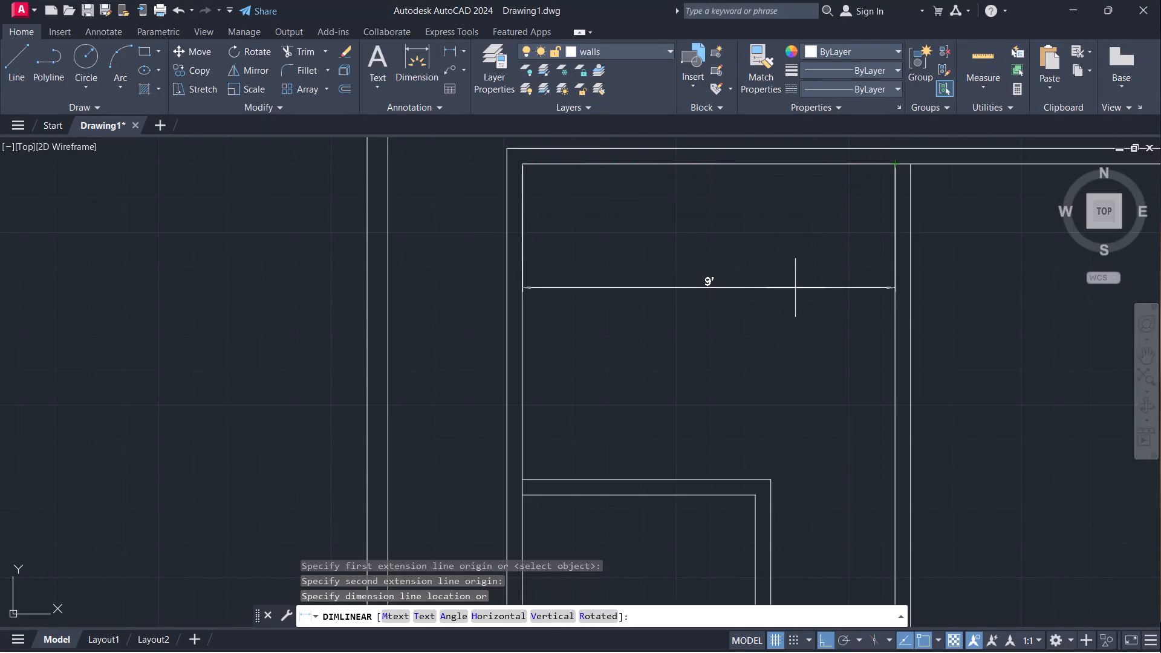
{"action": "scroll", "coordinate": [776, 290], "scroll_direction": "up", "scroll_amount": 2}
{"action": "key", "text": "Escape"}
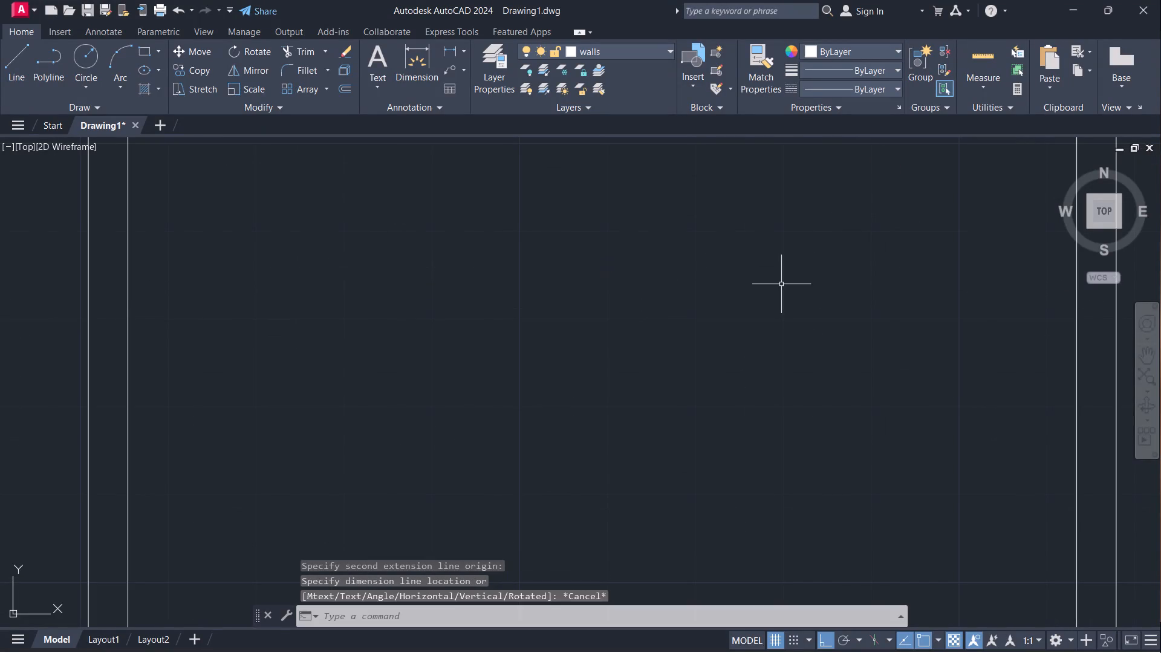
Measure the northwestern room's length from its inner northwest corner to the small room's north wall with a temporary linear dimension.
{"action": "scroll", "coordinate": [775, 281], "scroll_direction": "down", "scroll_amount": 3}
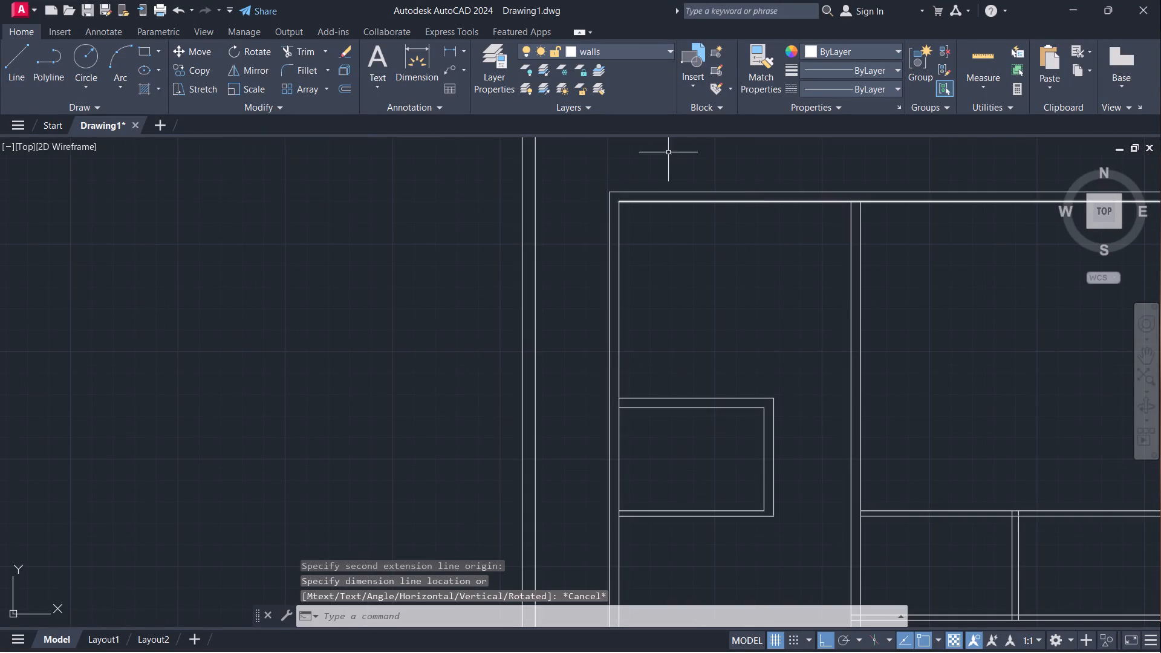
{"action": "left_click", "coordinate": [445, 50]}
{"action": "left_click", "coordinate": [621, 205]}
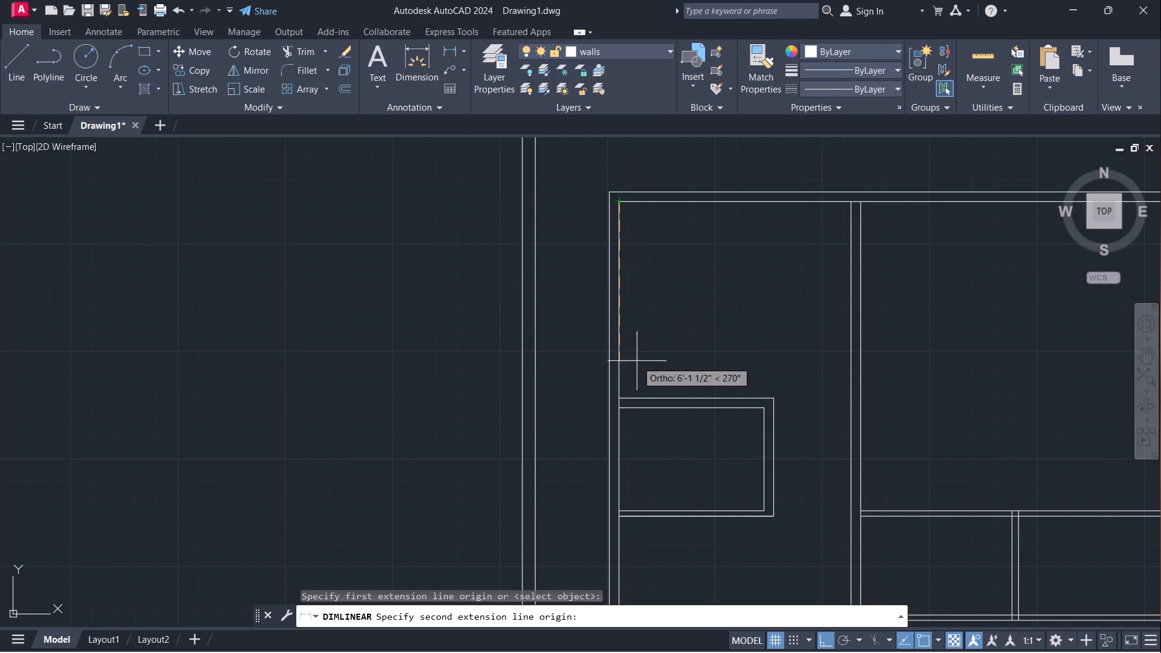
{"action": "left_click", "coordinate": [619, 397]}
{"action": "scroll", "coordinate": [651, 343], "scroll_direction": "up", "scroll_amount": 2}
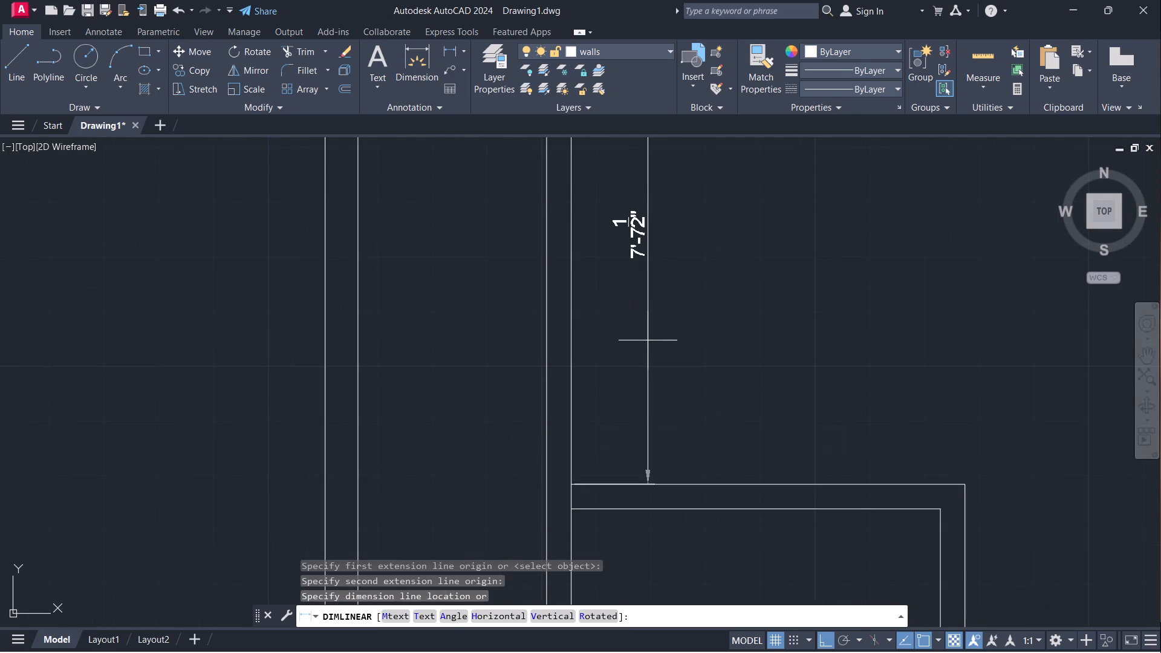
{"action": "key", "text": "Escape"}
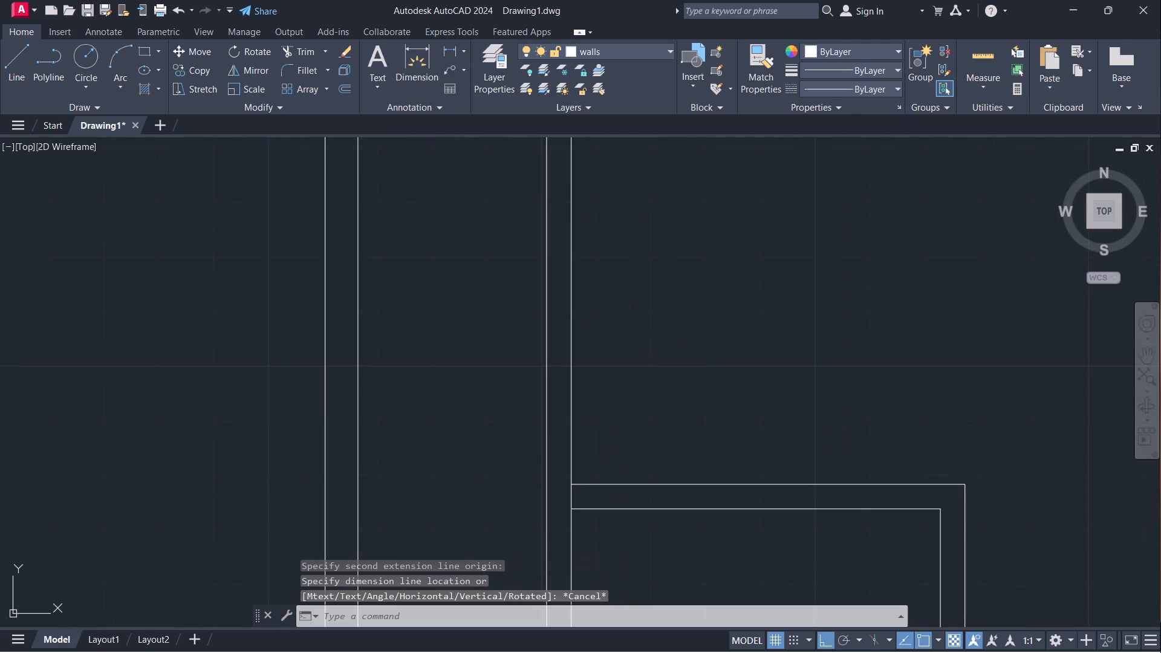
Measure the small western room's clear north-south depth between its inner wall faces with a temporary linear dimension.
{"action": "scroll", "coordinate": [653, 333], "scroll_direction": "down", "scroll_amount": 3}
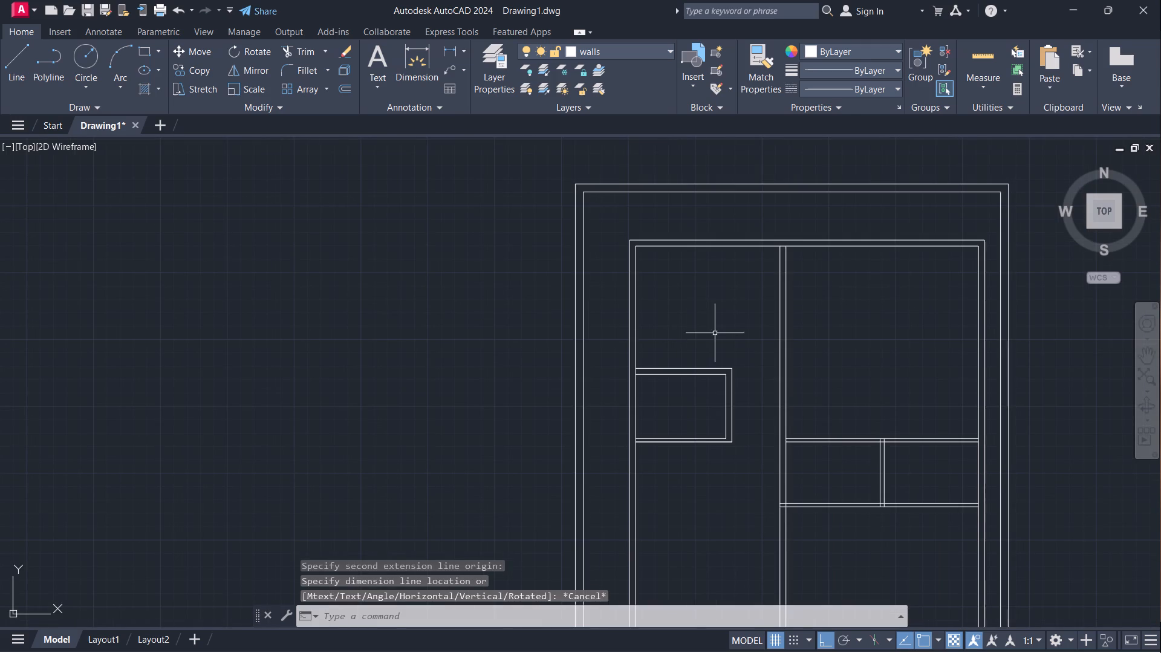
{"action": "left_click", "coordinate": [450, 54]}
{"action": "left_click", "coordinate": [670, 376]}
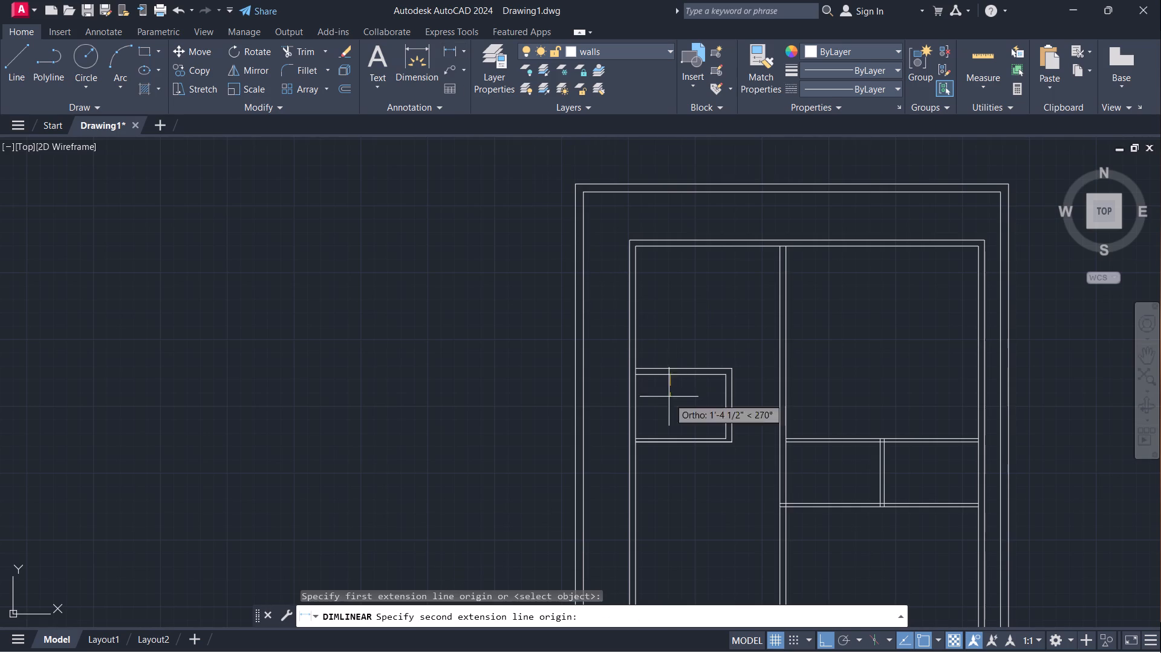
{"action": "left_click", "coordinate": [672, 437]}
{"action": "scroll", "coordinate": [682, 408], "scroll_direction": "up", "scroll_amount": 3}
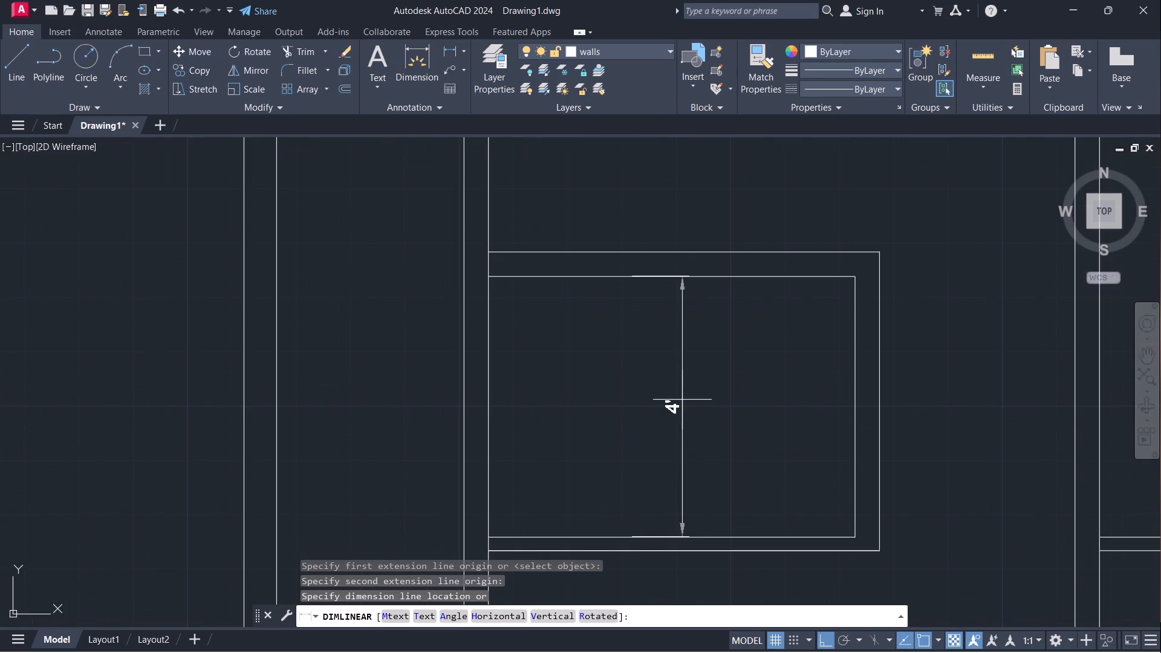
{"action": "key", "text": "Escape"}
Trim both lines of the horizontal partition south of the two small eastern rooms where they cross the central vertical partition.
{"action": "scroll", "coordinate": [685, 394], "scroll_direction": "down", "scroll_amount": 3}
{"action": "middle_click_drag", "start_coordinate": [694, 388], "coordinate": [574, 325]}
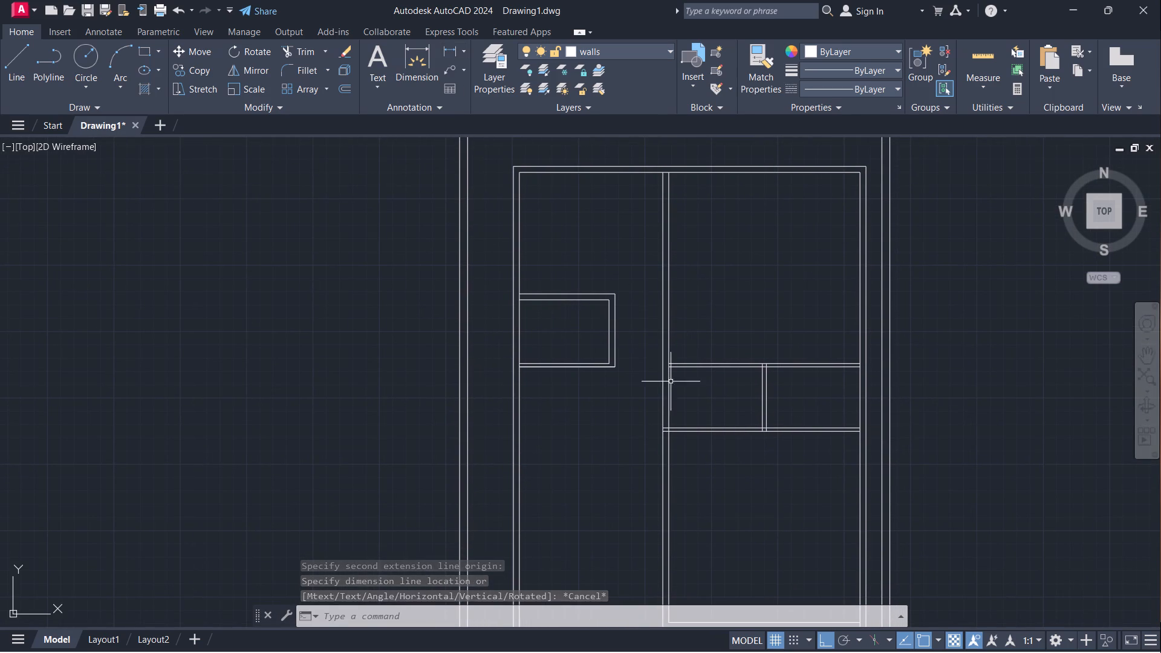
{"action": "scroll", "coordinate": [684, 444], "scroll_direction": "up", "scroll_amount": 2}
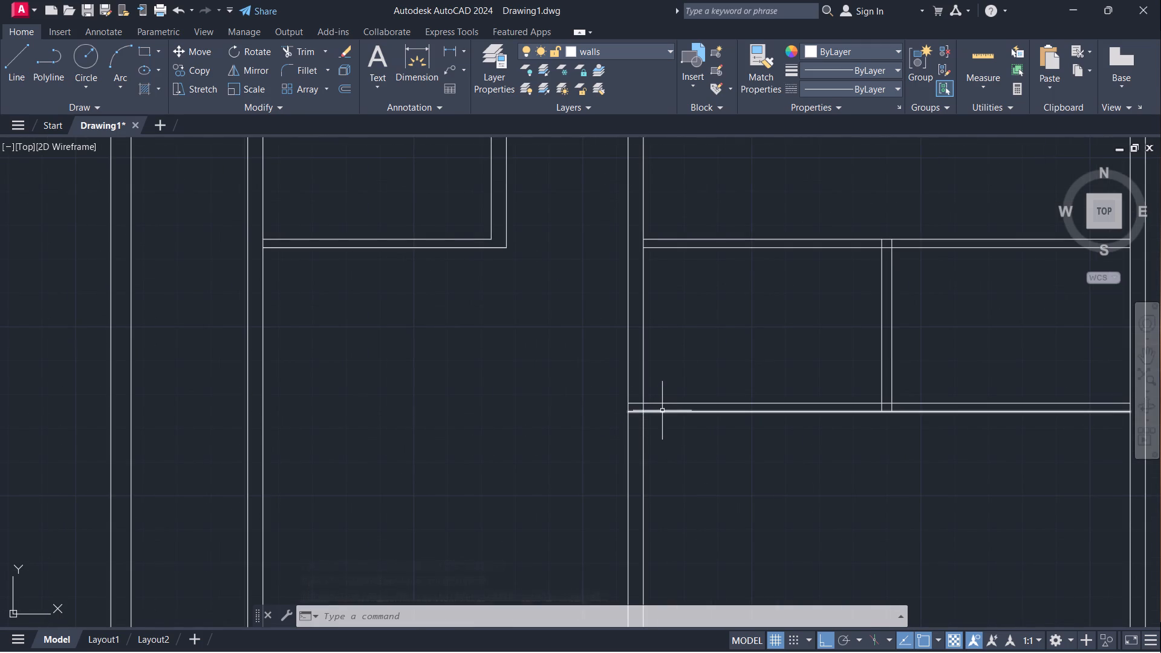
{"action": "key", "text": "t"}
{"action": "key", "text": "r"}
{"action": "key", "text": "Return"}
{"action": "left_click_drag", "start_coordinate": [636, 417], "coordinate": [640, 392]}
{"action": "key", "text": "Escape"}
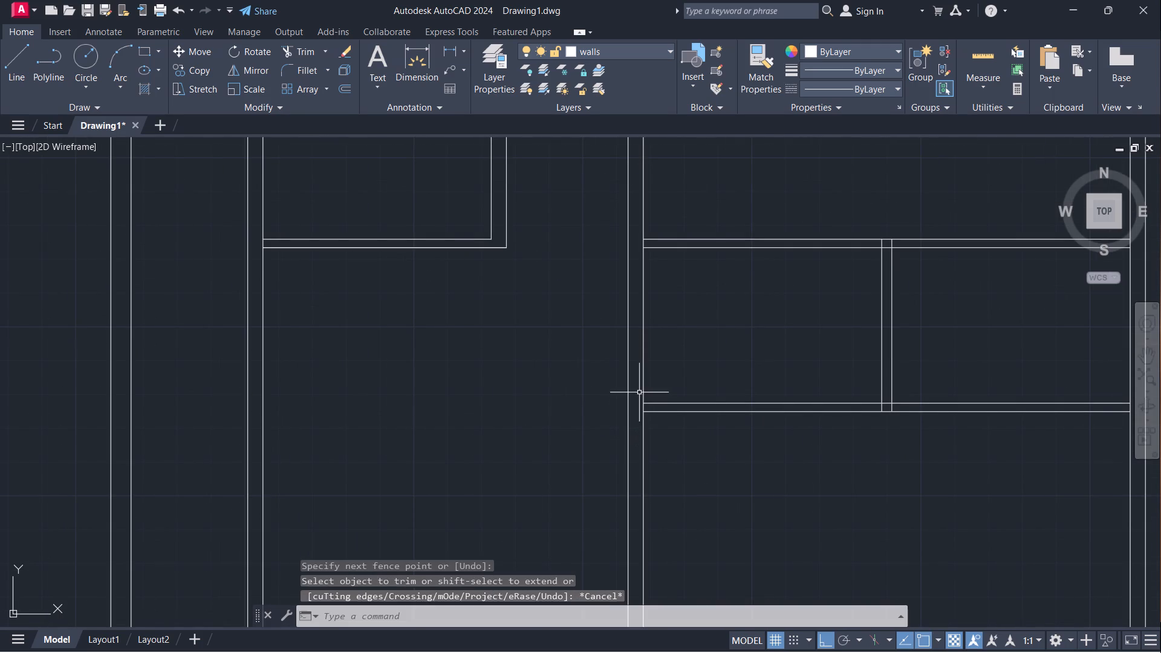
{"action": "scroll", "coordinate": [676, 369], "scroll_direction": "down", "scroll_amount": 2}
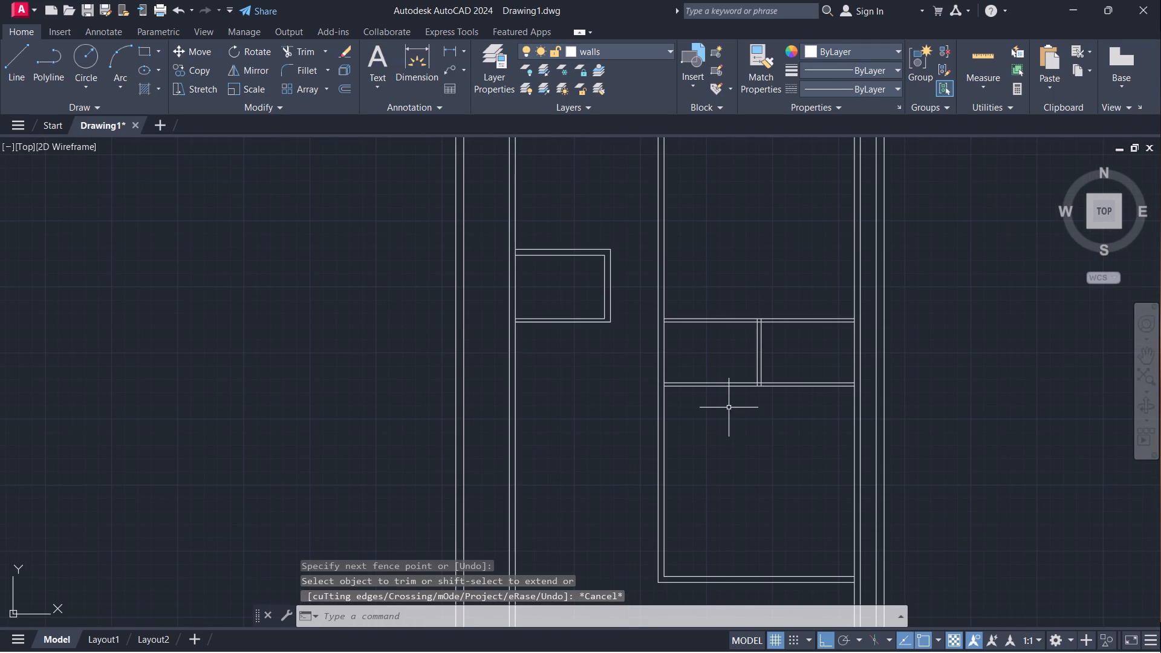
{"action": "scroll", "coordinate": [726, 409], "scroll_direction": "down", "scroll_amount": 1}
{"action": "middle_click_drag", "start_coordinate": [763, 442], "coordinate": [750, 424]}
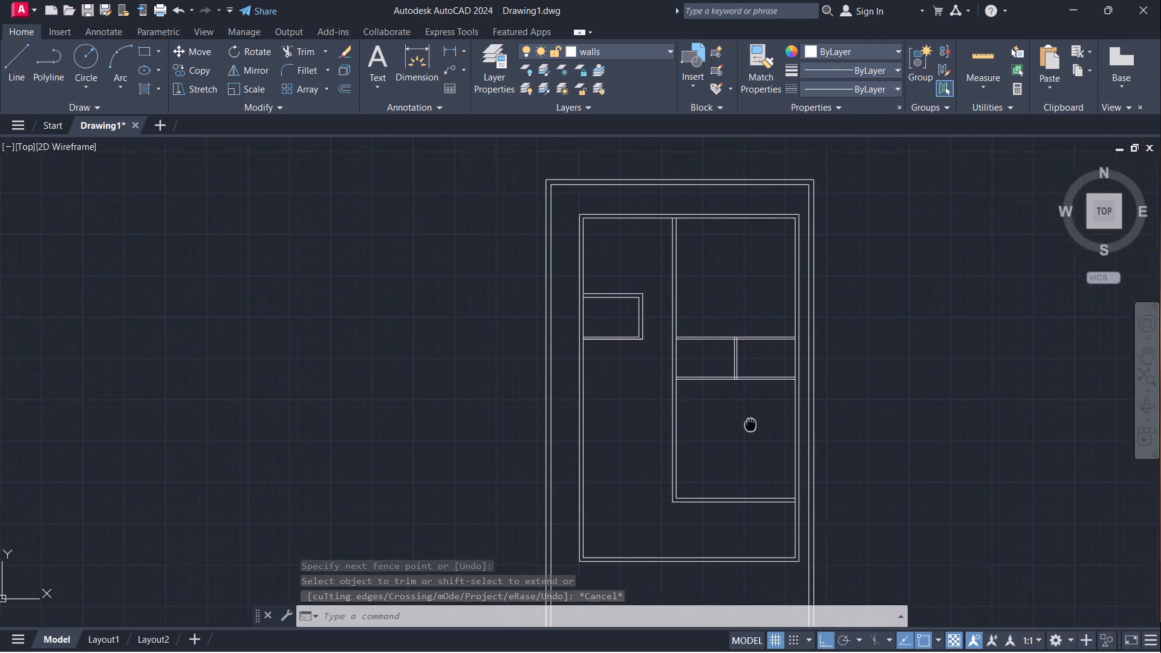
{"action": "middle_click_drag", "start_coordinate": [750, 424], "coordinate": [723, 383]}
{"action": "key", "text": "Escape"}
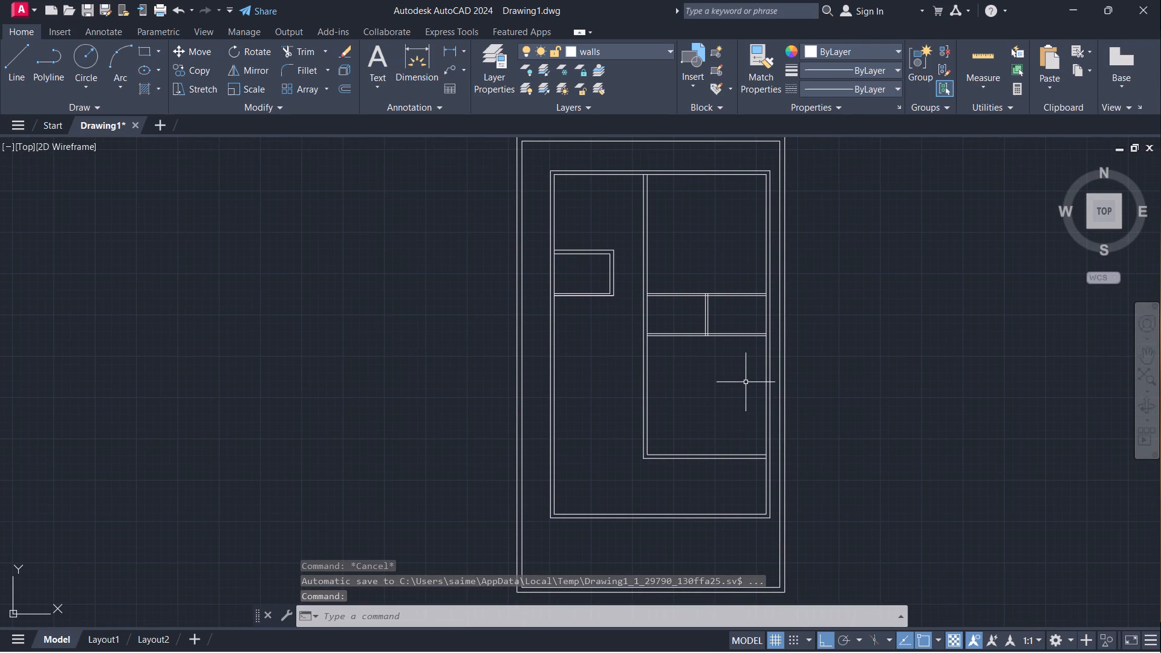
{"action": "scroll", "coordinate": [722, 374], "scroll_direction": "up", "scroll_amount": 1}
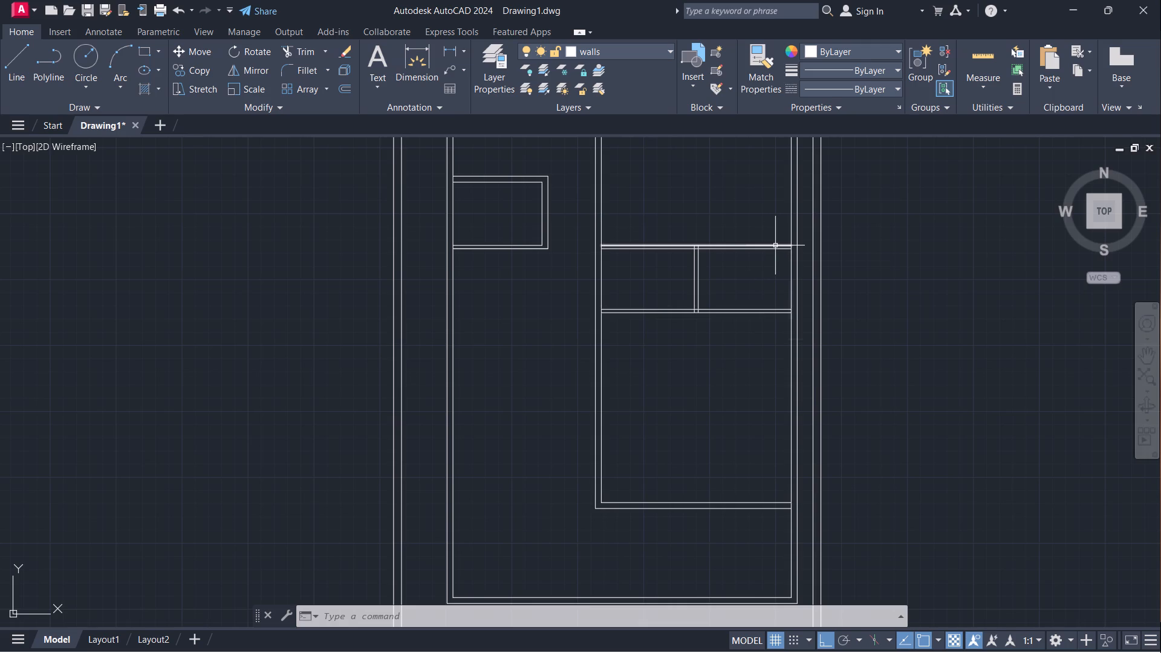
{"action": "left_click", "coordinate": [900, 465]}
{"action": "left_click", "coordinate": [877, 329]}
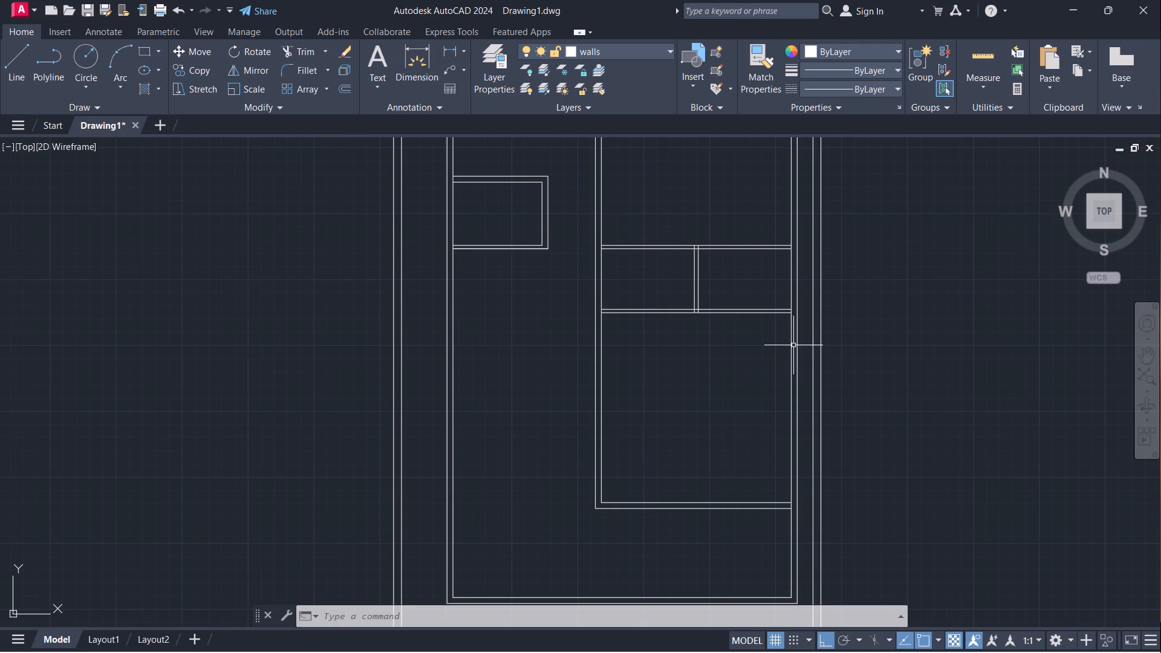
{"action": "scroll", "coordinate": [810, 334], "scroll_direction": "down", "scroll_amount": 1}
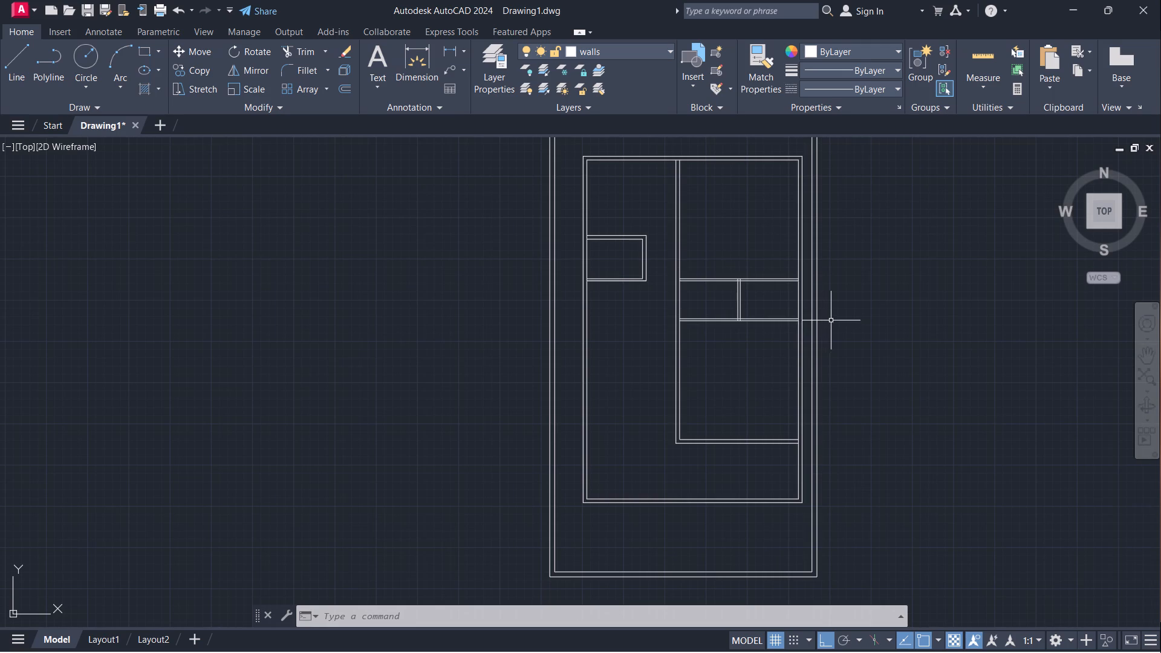
Examine the room and partition layout across the whole floor plan.
{"action": "scroll", "coordinate": [831, 320], "scroll_direction": "down", "scroll_amount": 1}
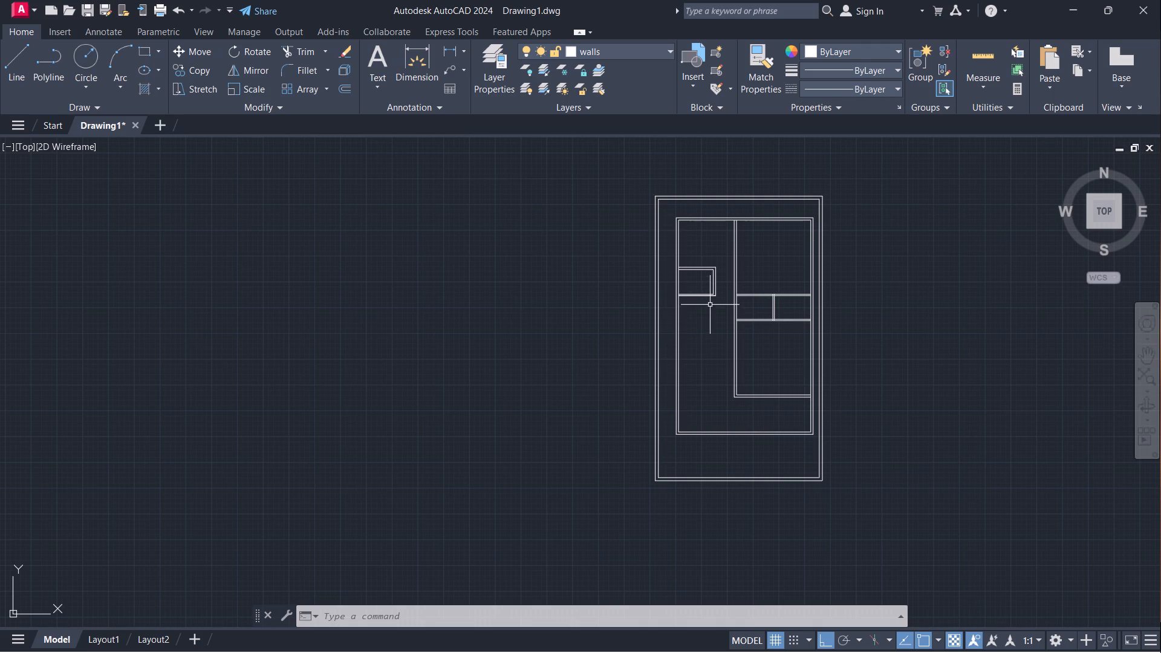
{"action": "scroll", "coordinate": [704, 299], "scroll_direction": "up", "scroll_amount": 2}
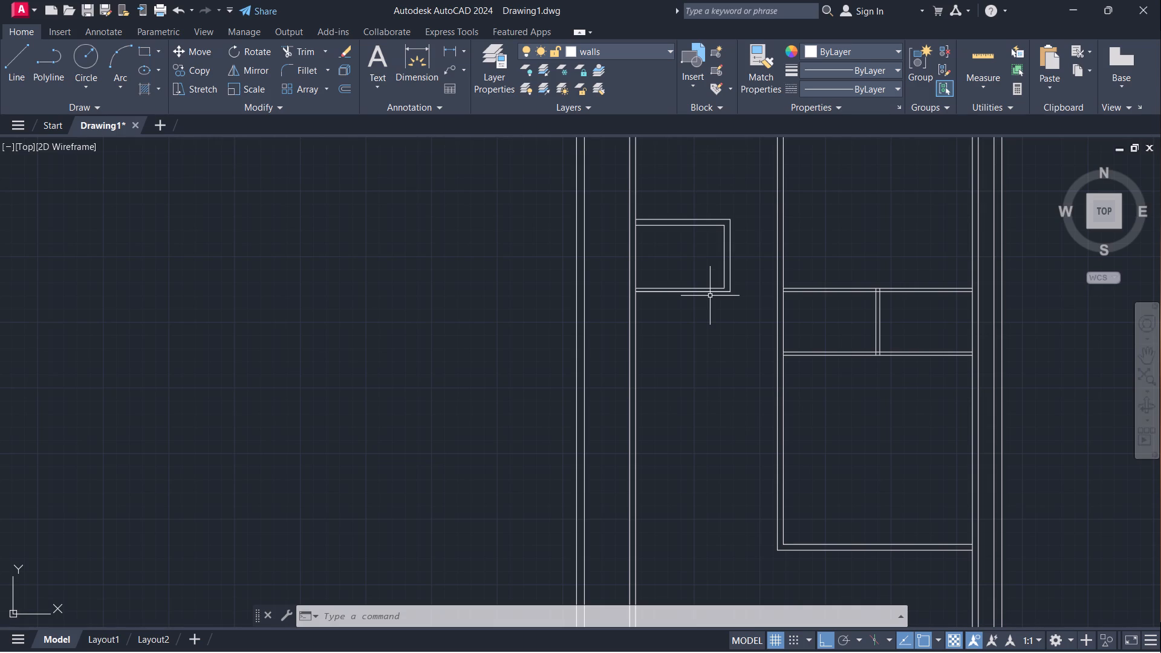
{"action": "scroll", "coordinate": [711, 295], "scroll_direction": "down", "scroll_amount": 1}
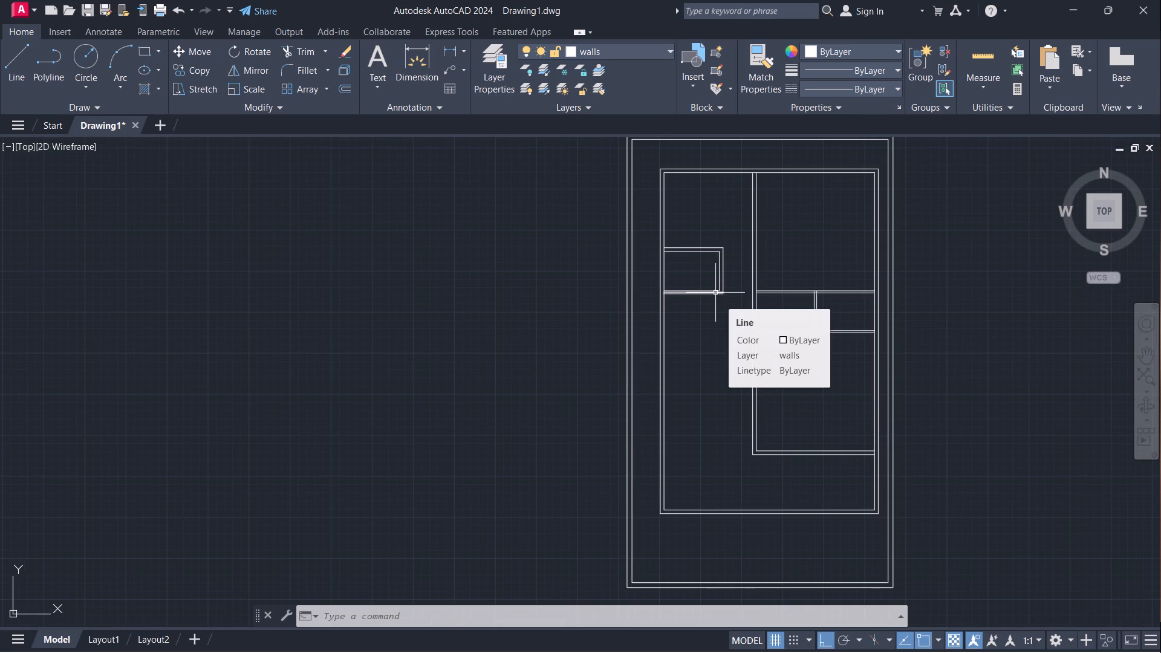
{"action": "scroll", "coordinate": [715, 293], "scroll_direction": "down", "scroll_amount": 1}
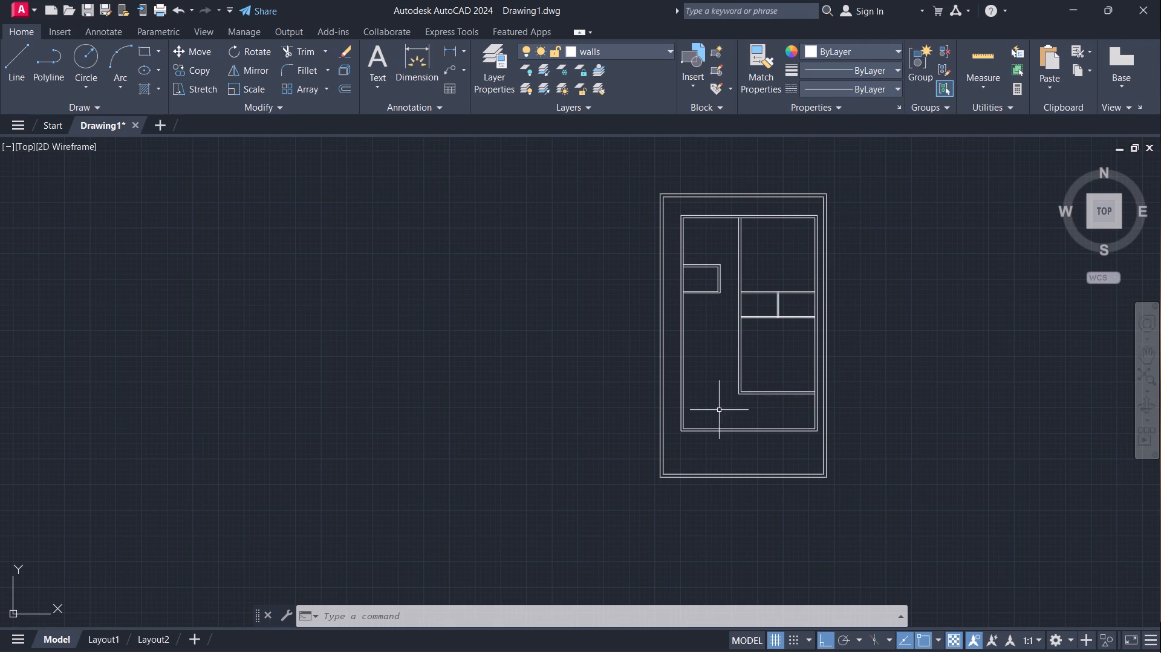
{"action": "middle_click_drag", "start_coordinate": [719, 410], "coordinate": [683, 438]}
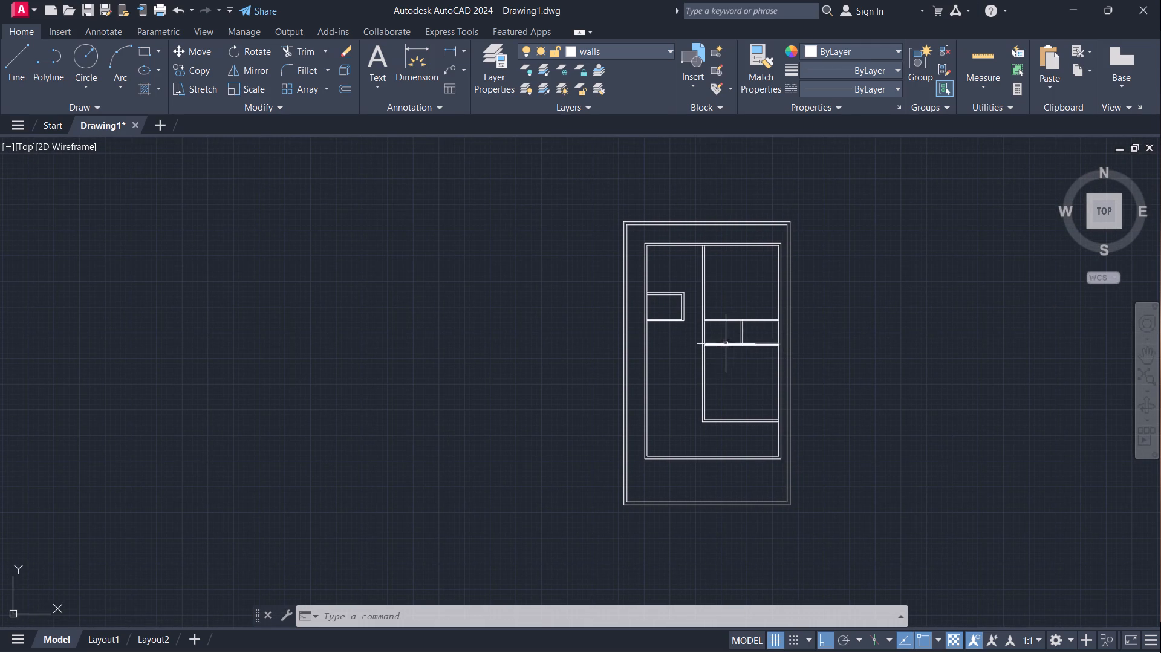
{"action": "scroll", "coordinate": [683, 298], "scroll_direction": "up", "scroll_amount": 1}
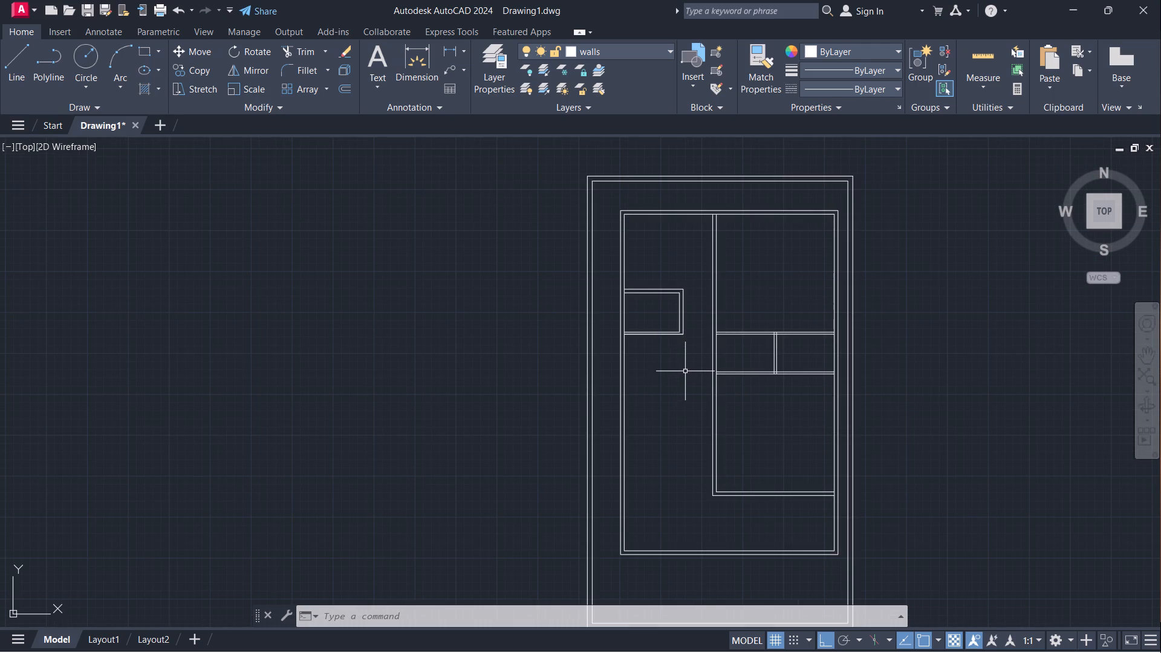
{"action": "scroll", "coordinate": [686, 368], "scroll_direction": "down", "scroll_amount": 1}
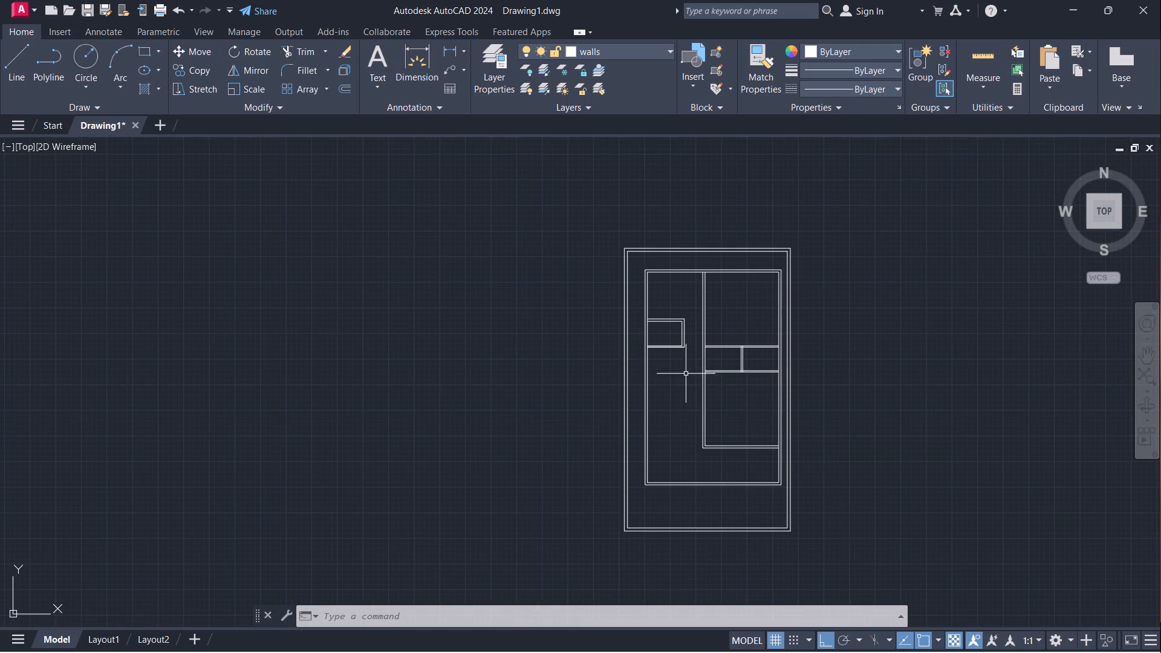
{"action": "scroll", "coordinate": [746, 497], "scroll_direction": "up", "scroll_amount": 1}
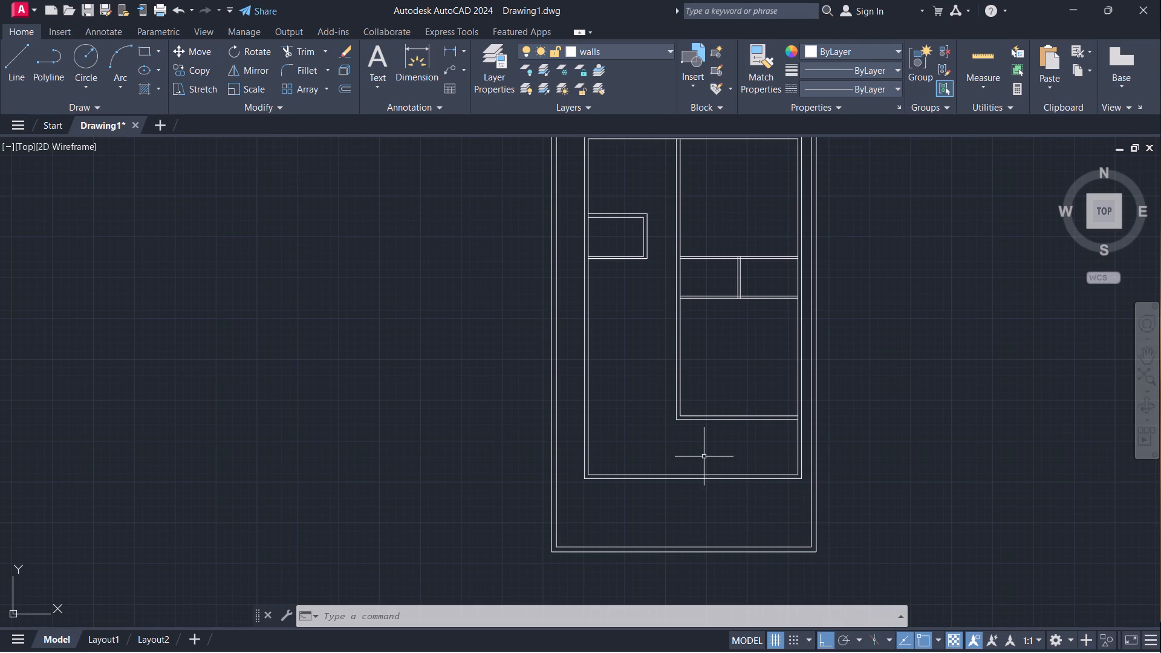
{"action": "middle_click_drag", "start_coordinate": [680, 528], "coordinate": [678, 490]}
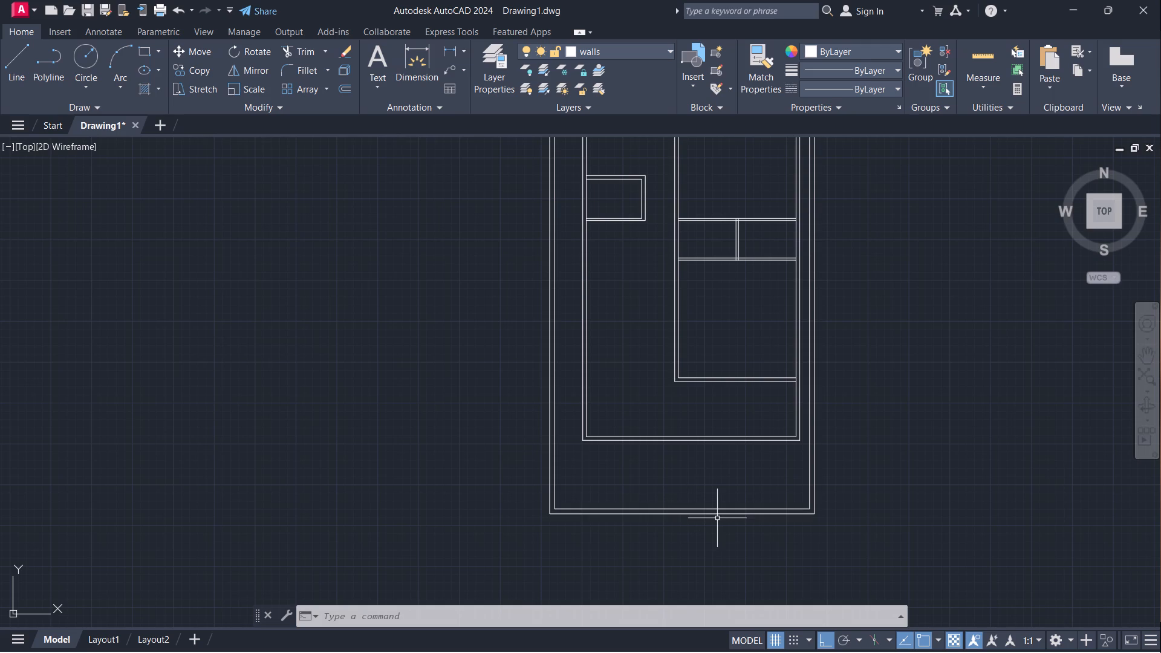
{"action": "scroll", "coordinate": [717, 518], "scroll_direction": "down", "scroll_amount": 1}
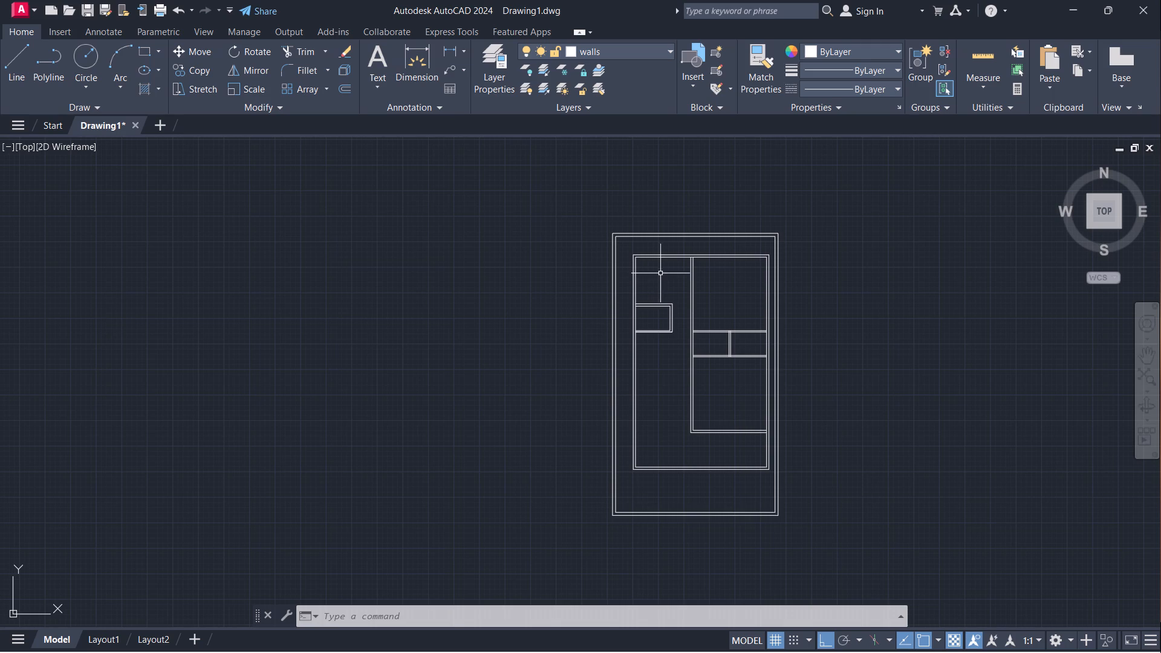
{"action": "scroll", "coordinate": [694, 342], "scroll_direction": "up", "scroll_amount": 1}
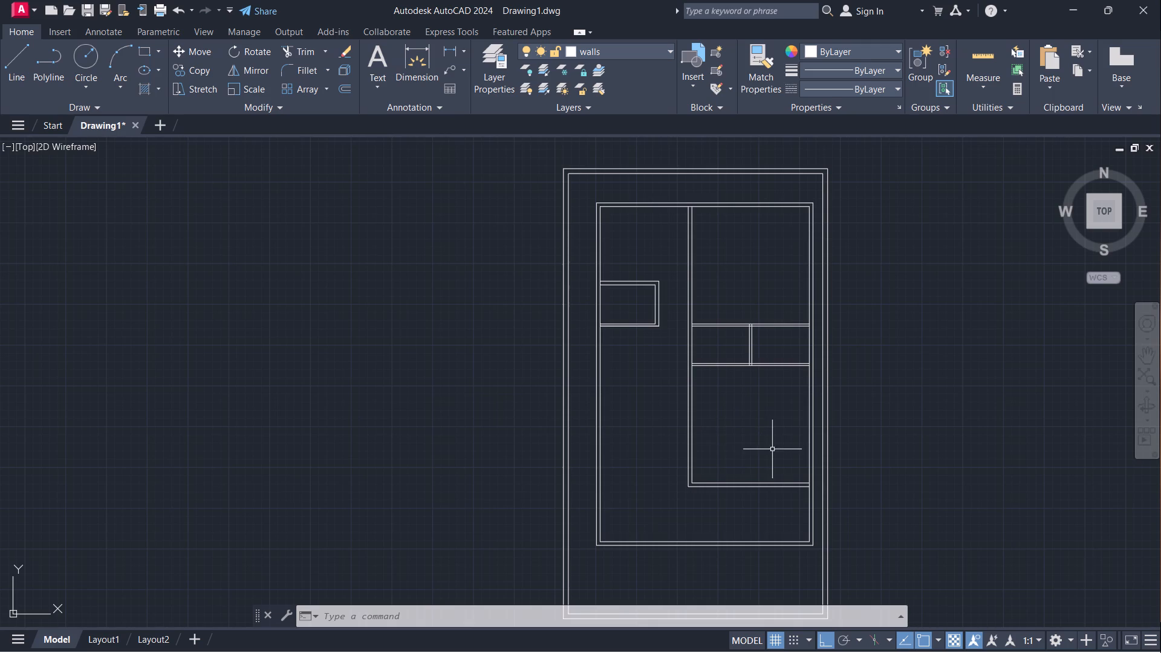
{"action": "key", "text": "Escape"}
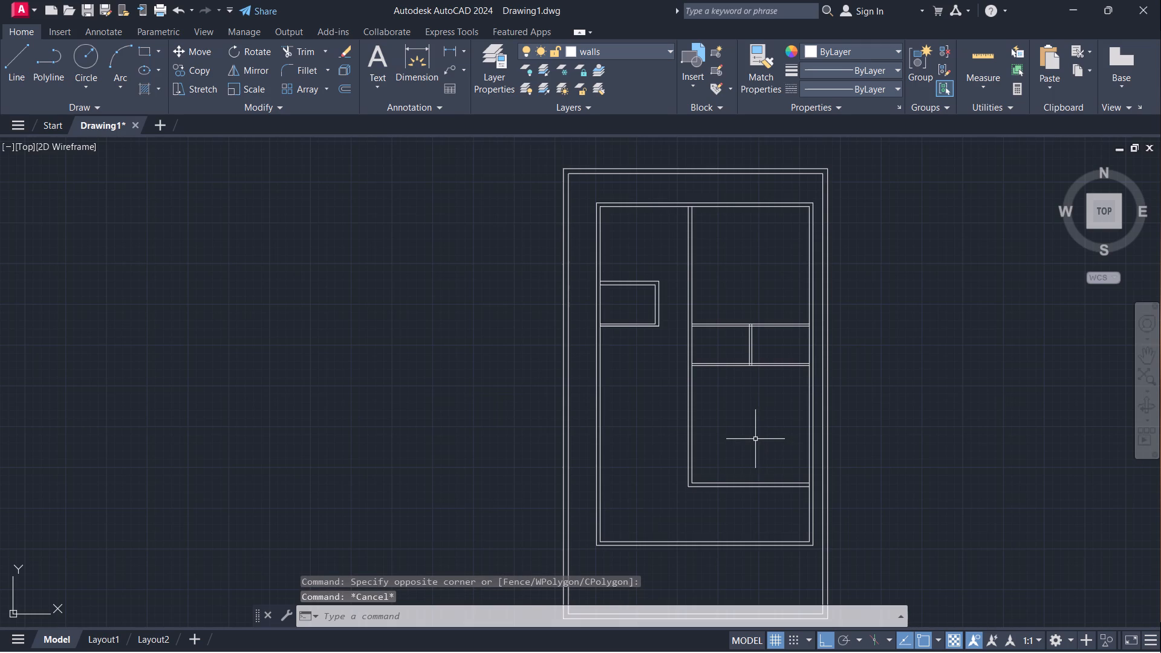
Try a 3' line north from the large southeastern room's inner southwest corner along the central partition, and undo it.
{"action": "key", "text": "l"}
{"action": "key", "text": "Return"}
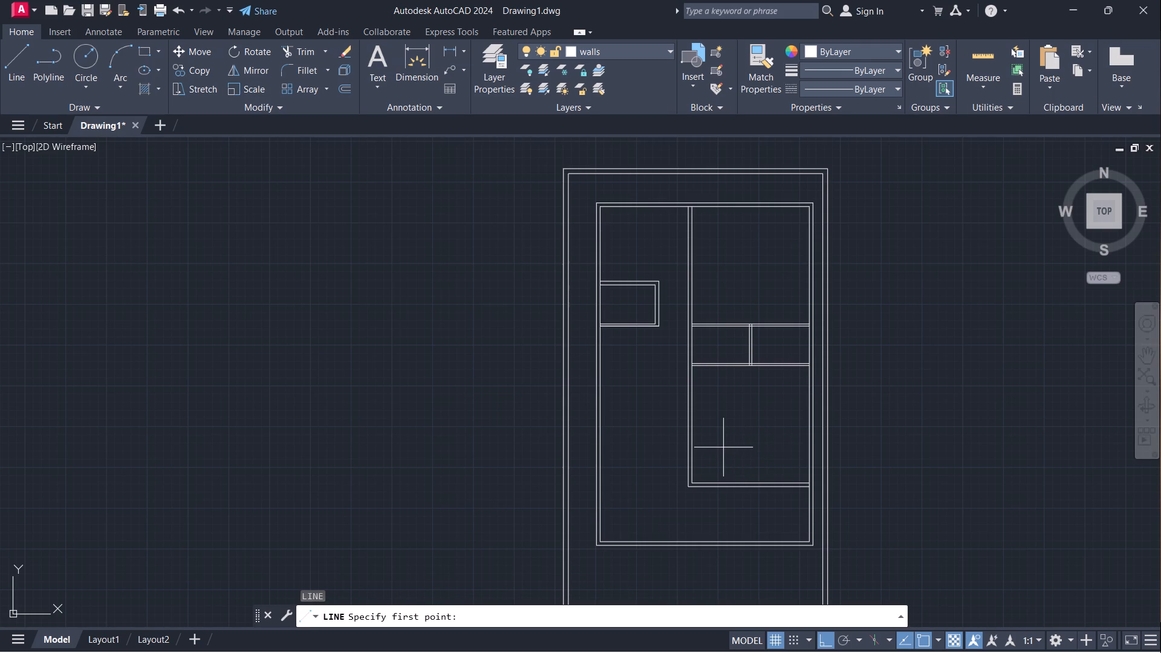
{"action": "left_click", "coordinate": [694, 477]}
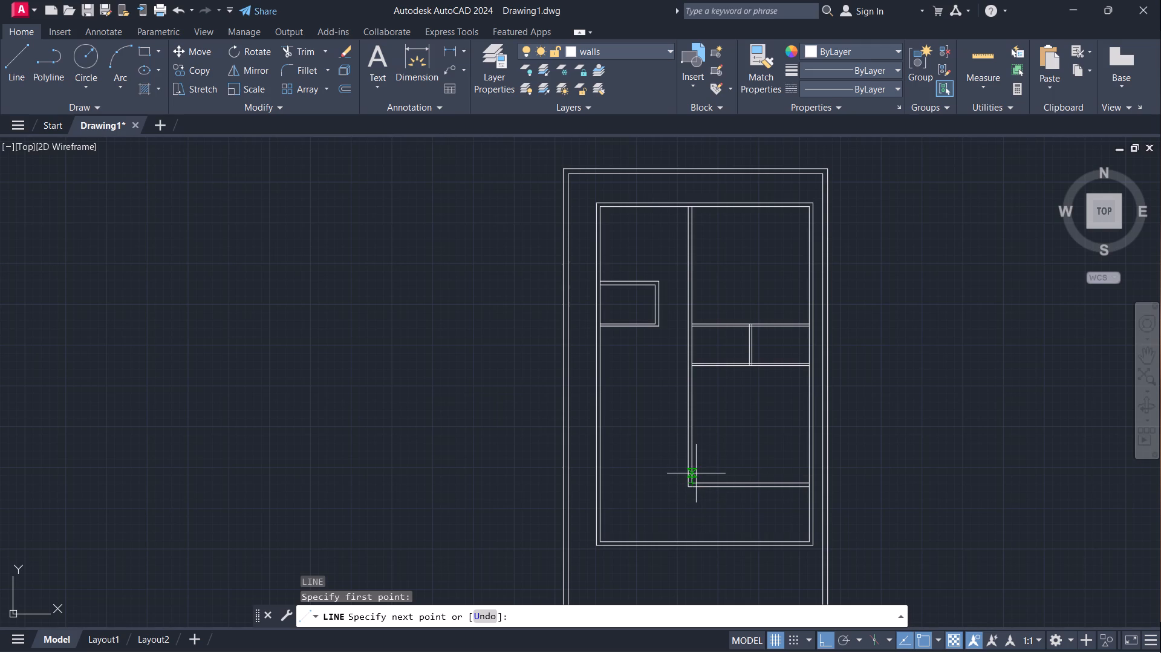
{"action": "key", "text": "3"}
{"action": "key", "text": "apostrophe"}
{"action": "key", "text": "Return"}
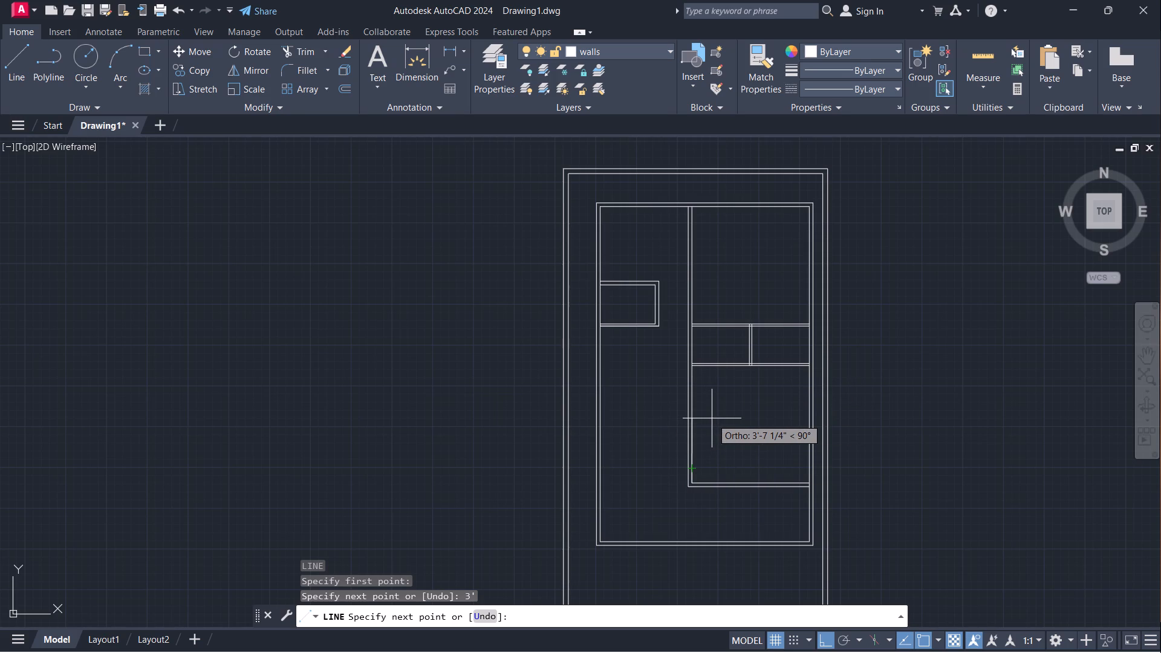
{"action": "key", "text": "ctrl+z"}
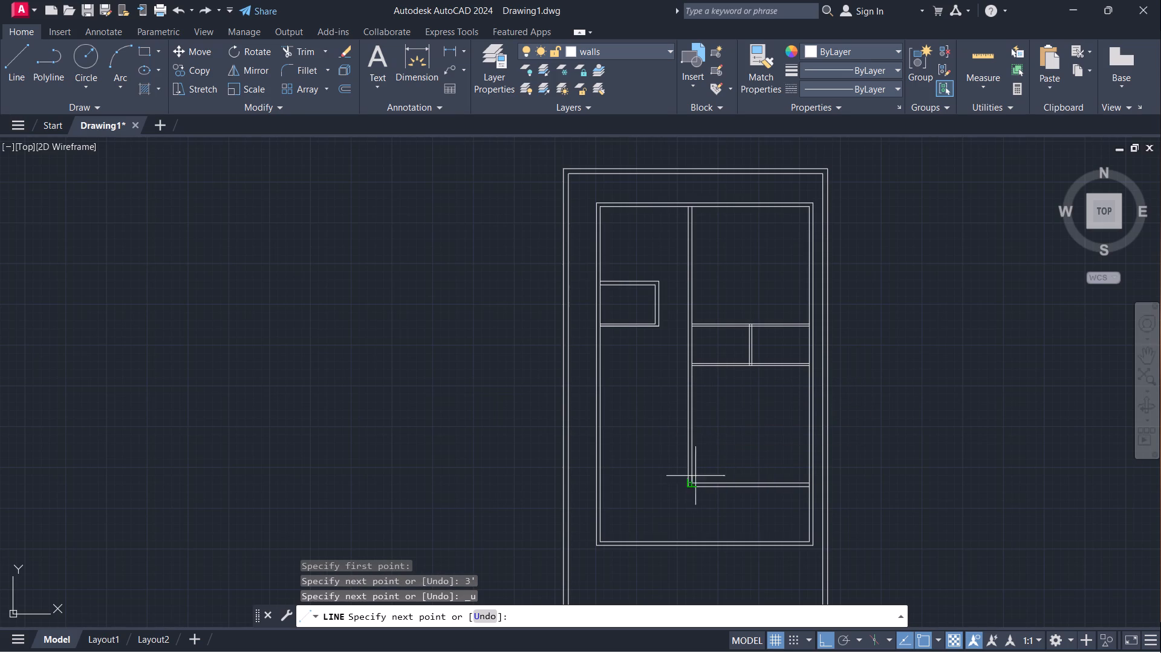
Draw a 3" line north from the large southeastern room's inner southwest corner, continuing west across the central partition as a doorway jamb.
{"action": "scroll", "coordinate": [688, 487], "scroll_direction": "up", "scroll_amount": 2}
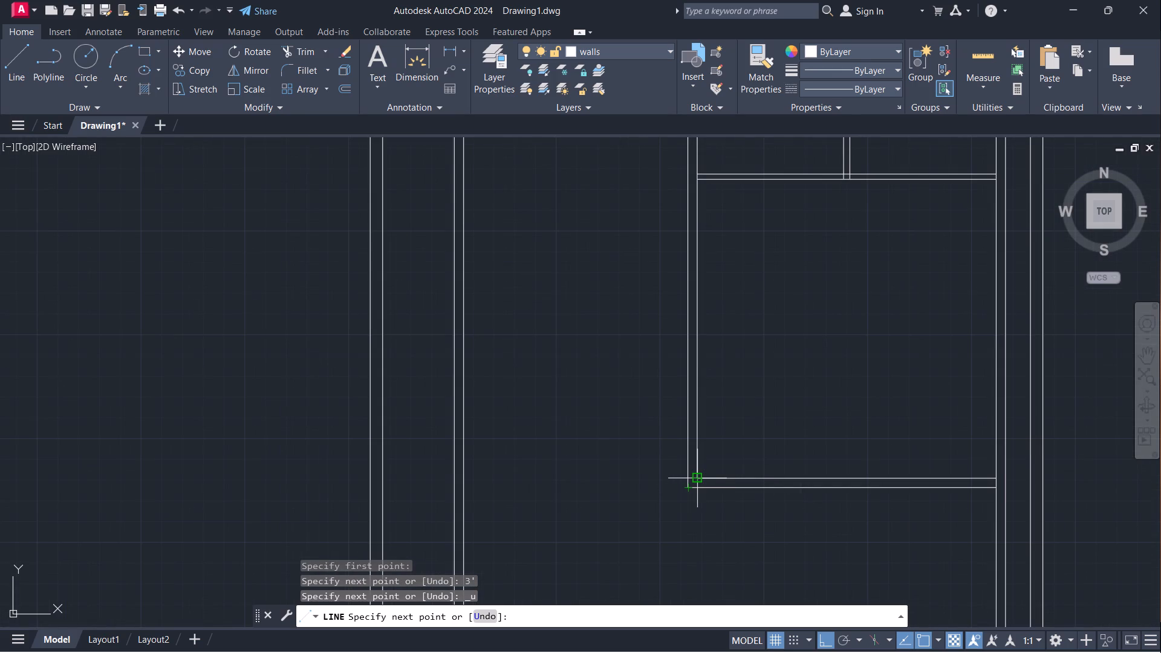
{"action": "key", "text": "l"}
{"action": "key", "text": "Return"}
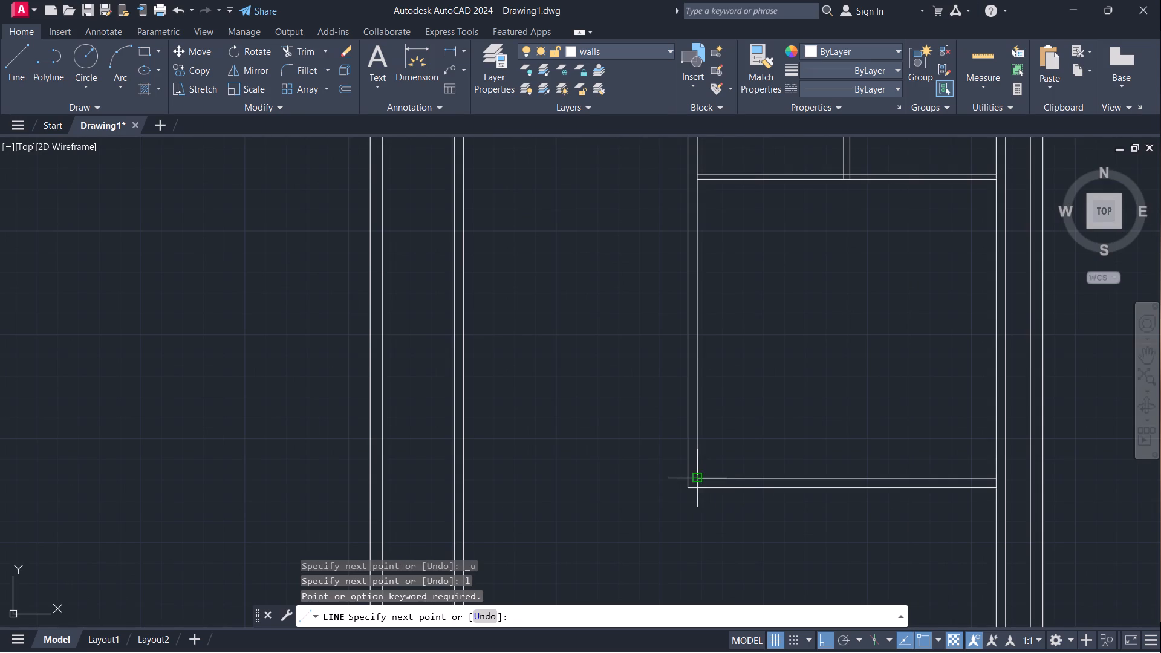
{"action": "left_click", "coordinate": [700, 476]}
{"action": "key", "text": "3"}
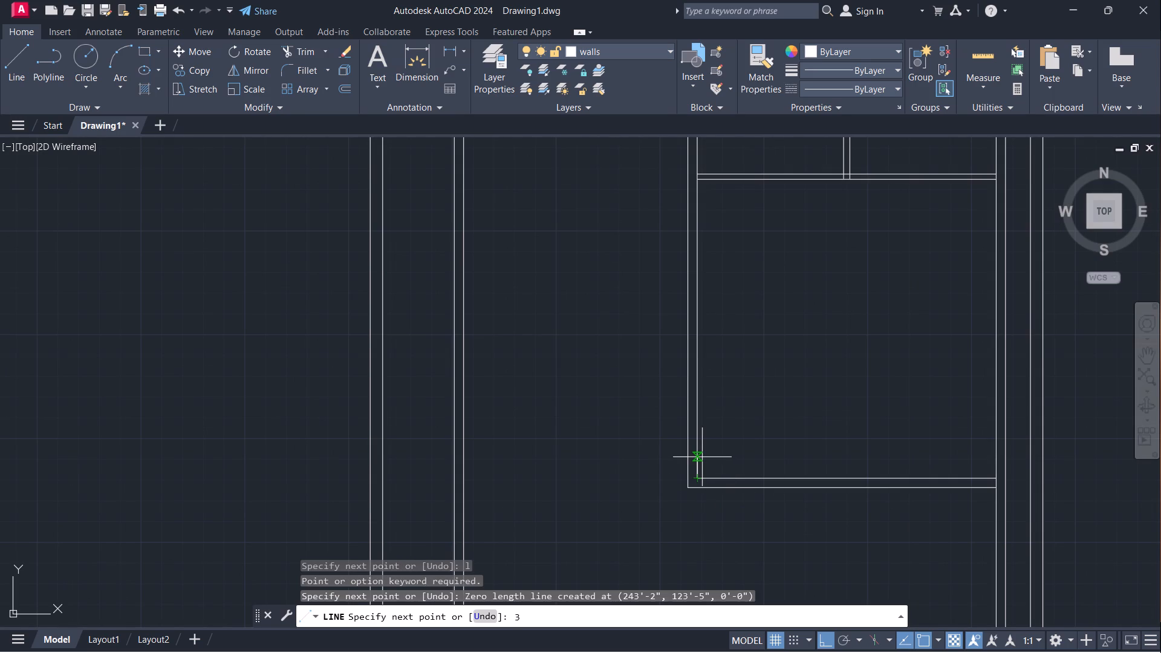
{"action": "key", "text": "shift+quotedbl"}
{"action": "key", "text": "Return"}
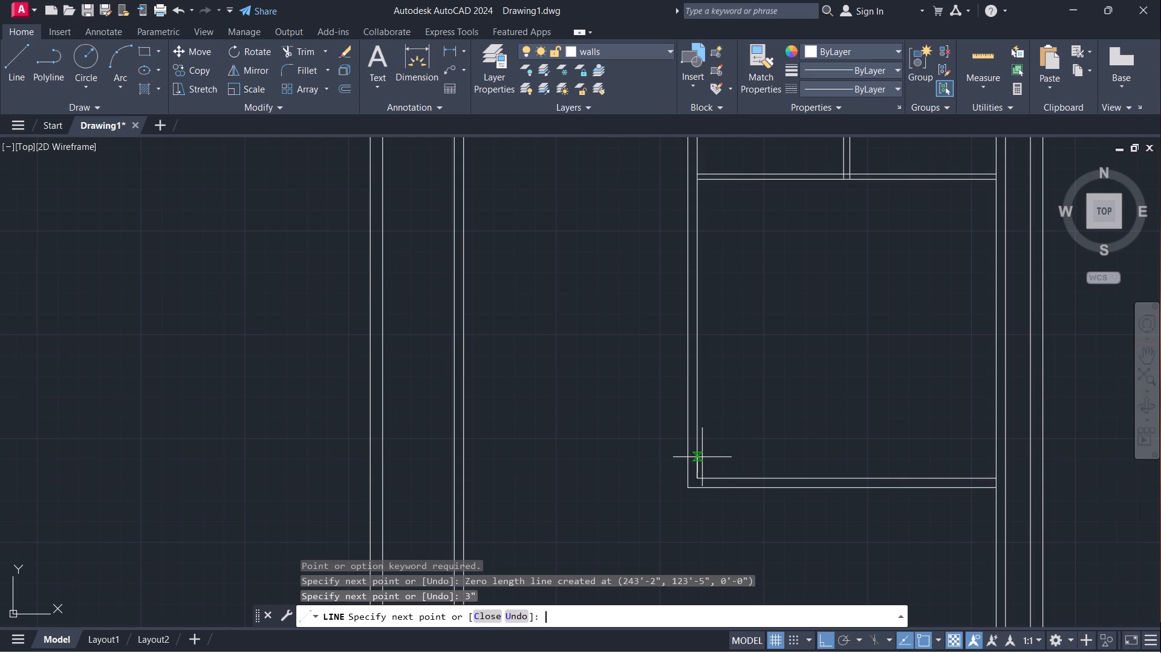
{"action": "left_click", "coordinate": [687, 476]}
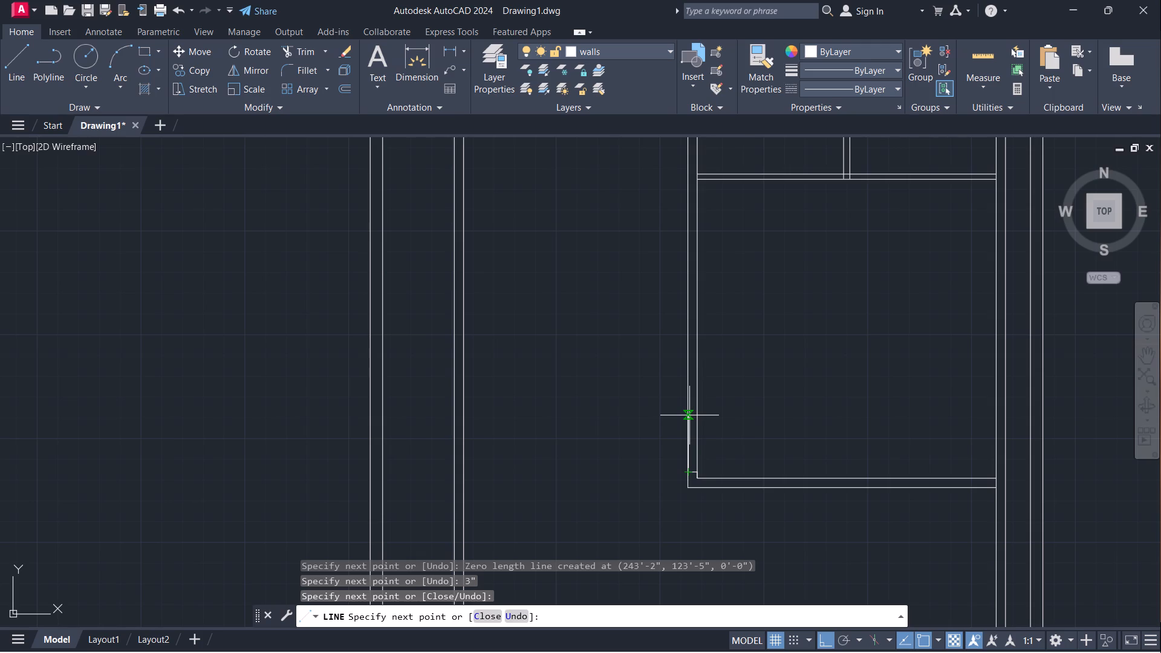
Continue the line 3'6" north along the central partition's west face and east across its thickness for the doorway's northern jamb.
{"action": "key", "text": "3"}
{"action": "key", "text": "apostrophe"}
{"action": "key", "text": "6"}
{"action": "key", "text": "shift+quotedbl"}
{"action": "key", "text": "Return"}
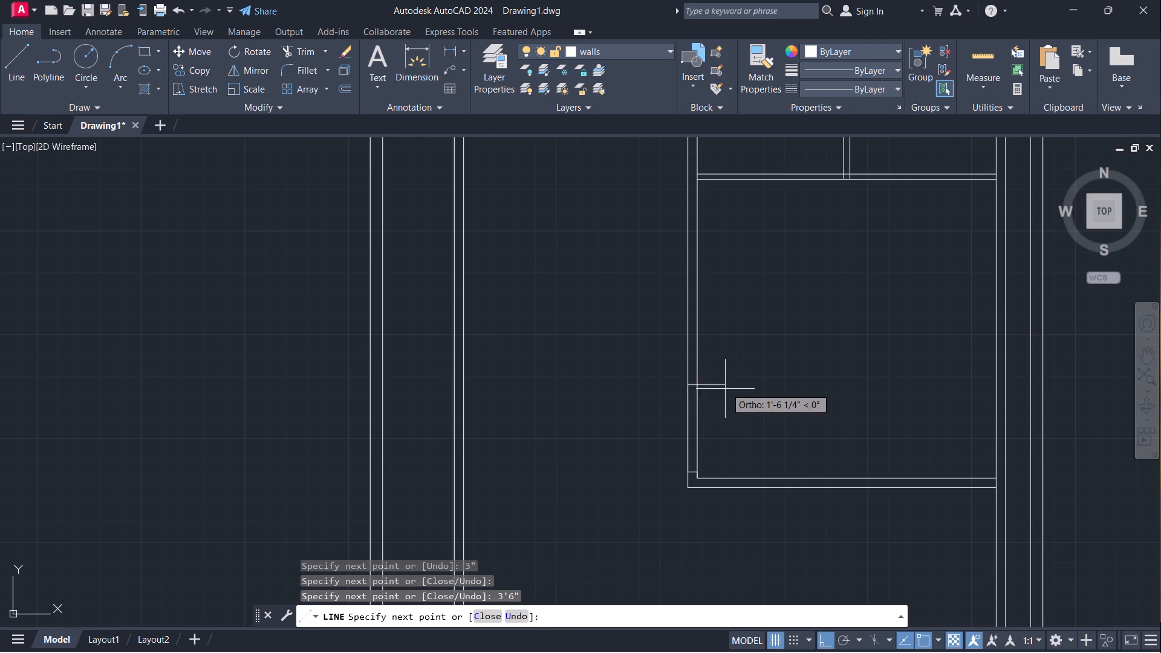
{"action": "left_click", "coordinate": [701, 383]}
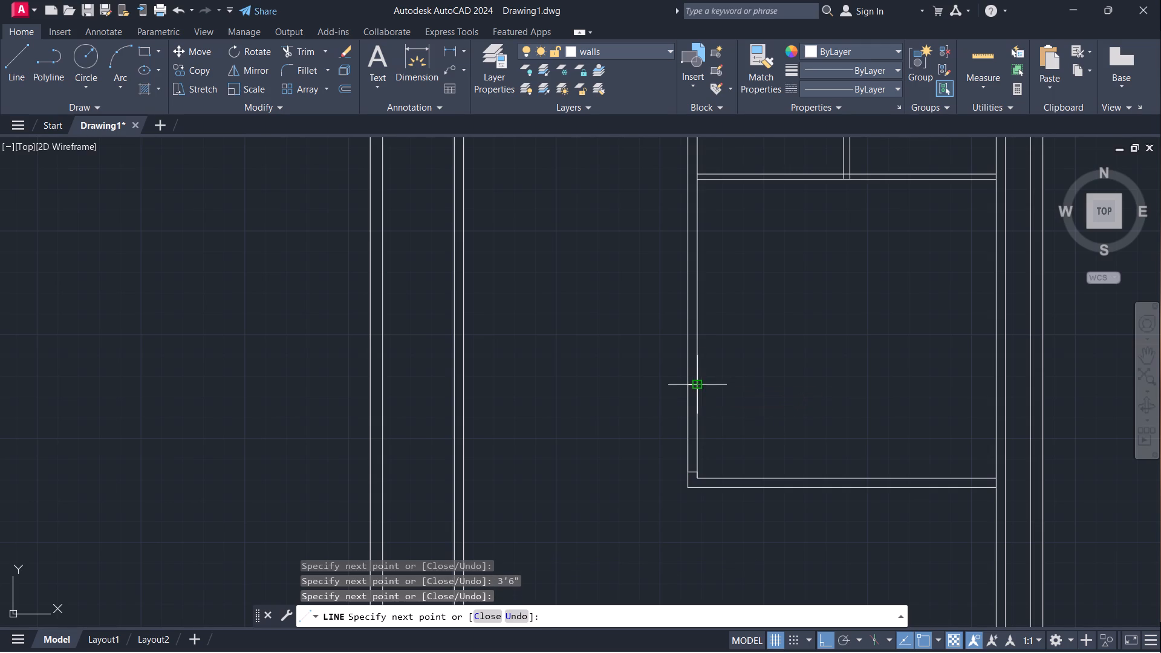
{"action": "key", "text": "Escape"}
Trim both central partition lines between the two jamb lines to open the southeastern room's doorway.
{"action": "scroll", "coordinate": [737, 417], "scroll_direction": "down", "scroll_amount": 1}
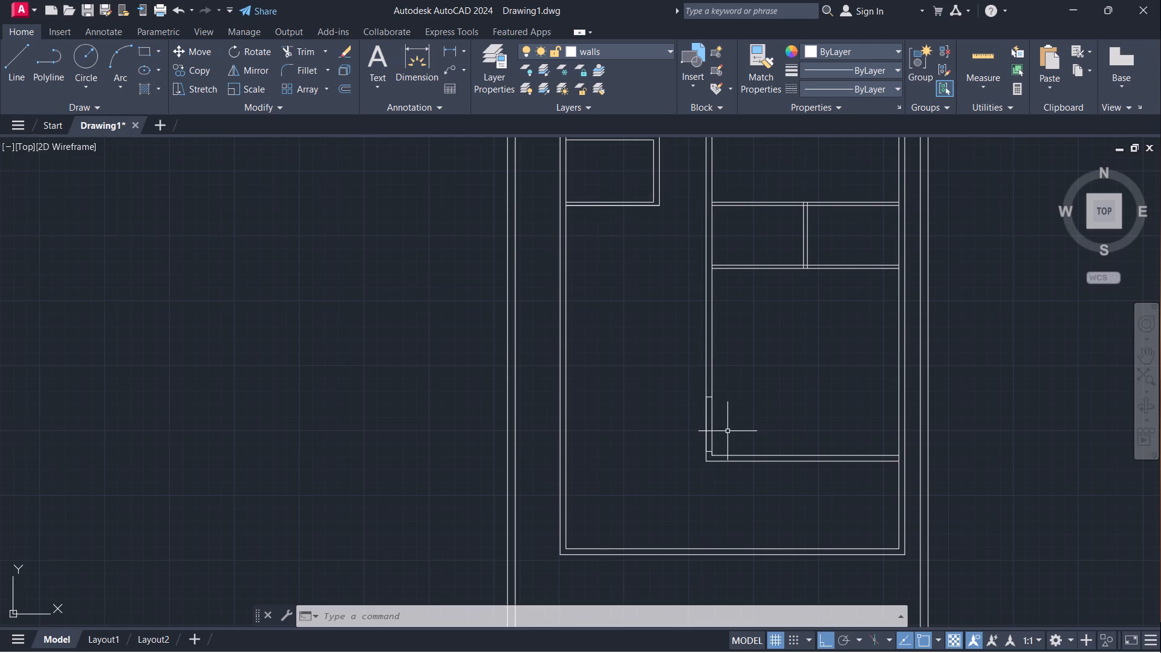
{"action": "key", "text": "Escape"}
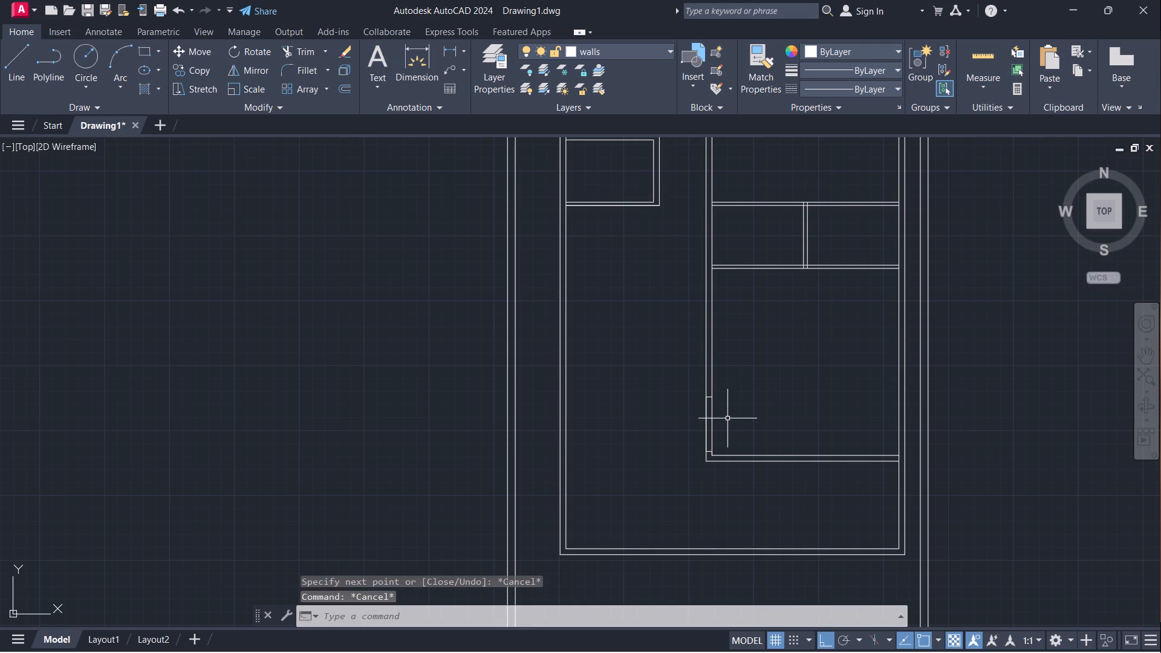
{"action": "type", "text": "tr"}
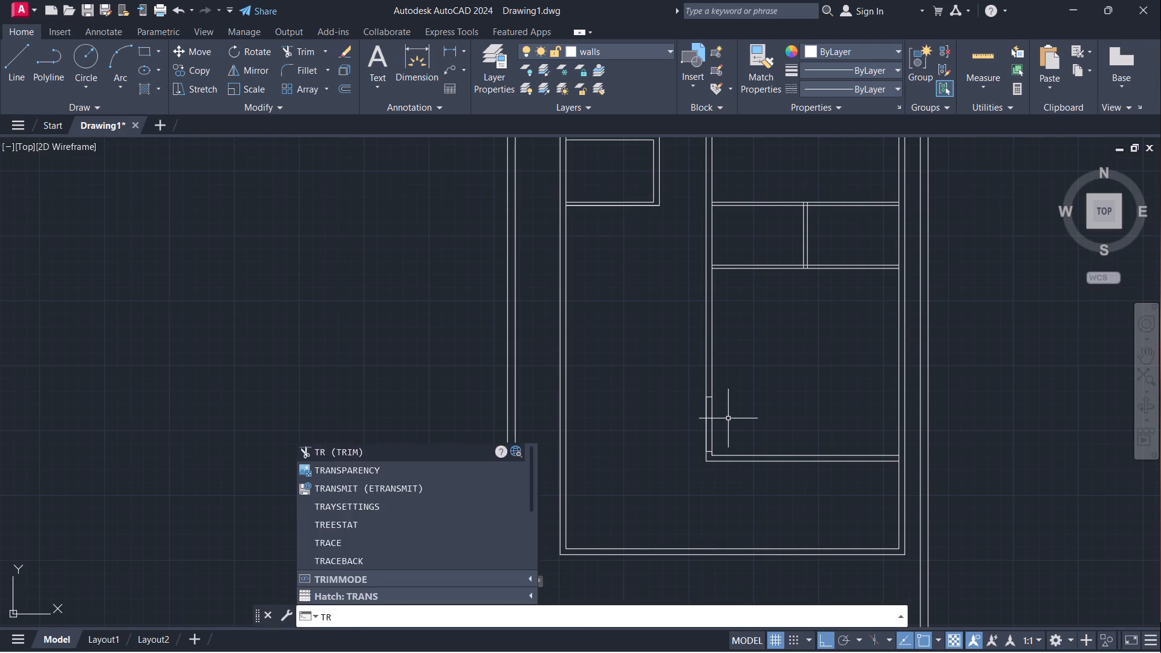
{"action": "key", "text": "Return"}
{"action": "left_click_drag", "start_coordinate": [729, 417], "coordinate": [681, 430]}
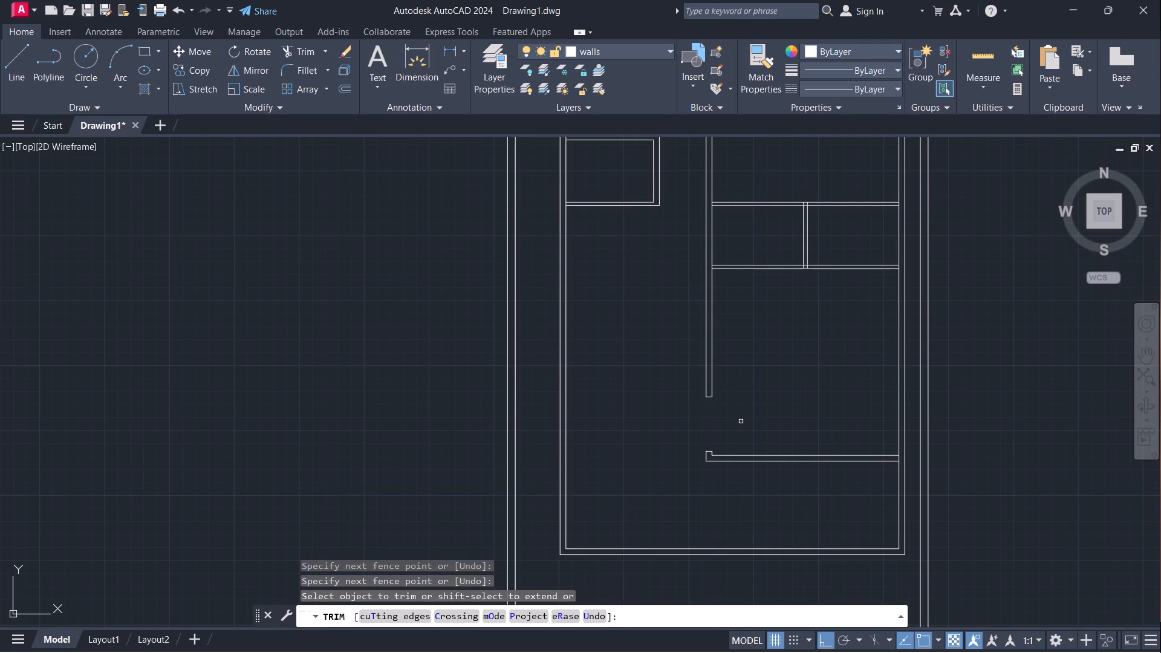
{"action": "key", "text": "Escape"}
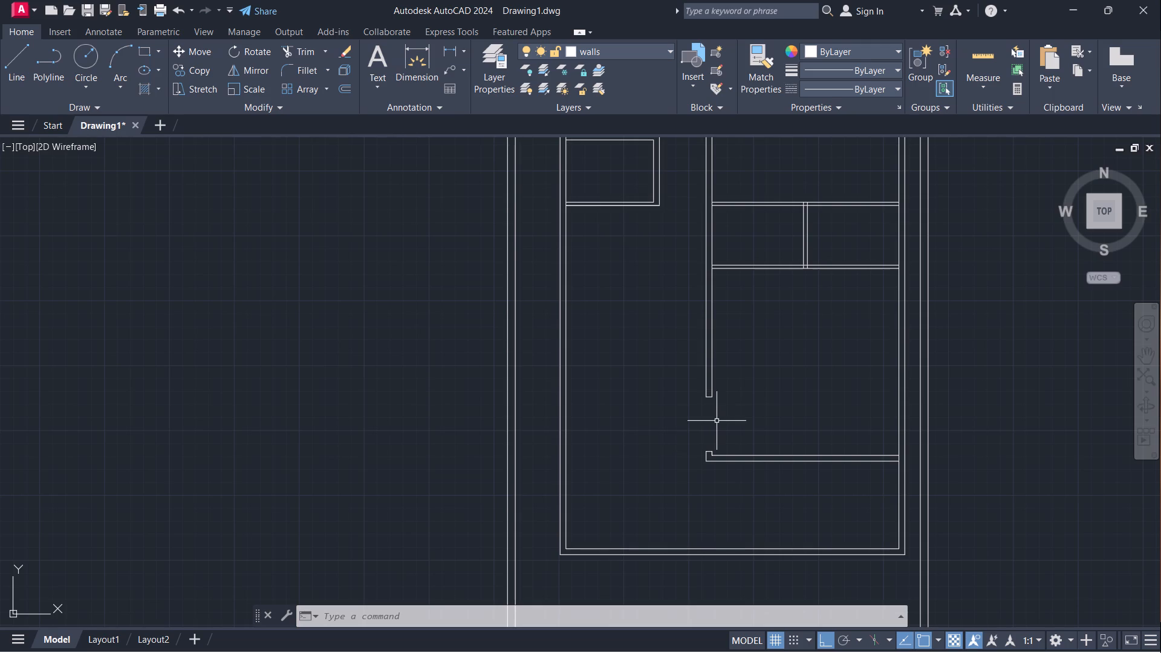
{"action": "key", "text": "Escape"}
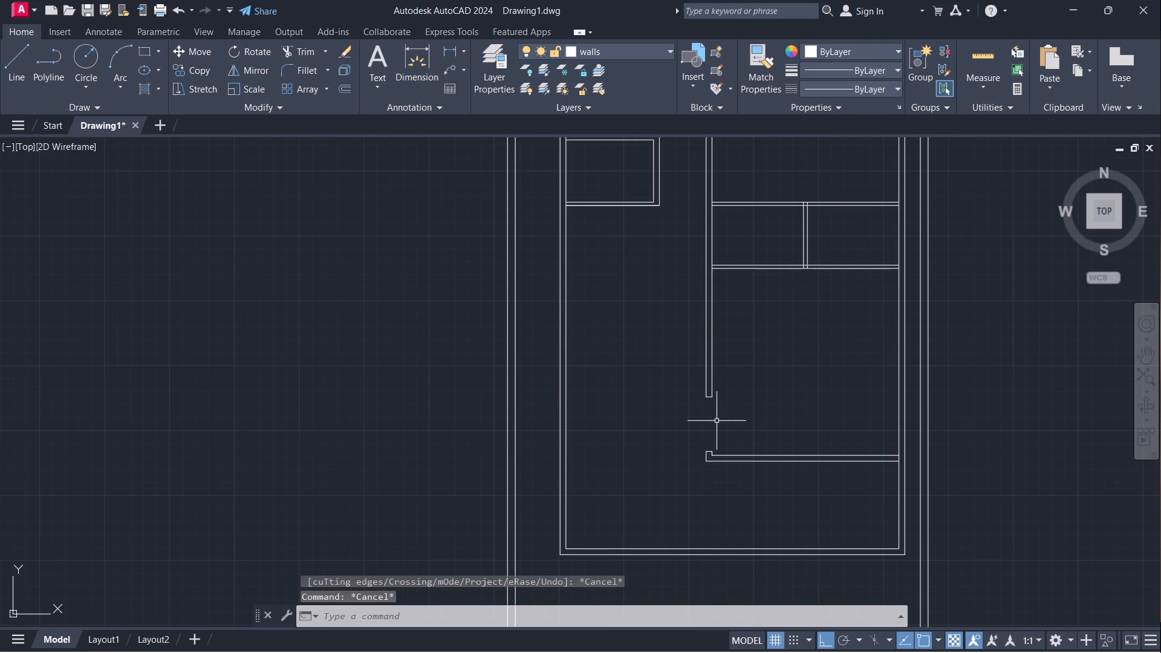
Draw doorway jambs across the west outer wall, level with the central doorway's southern jamb and joined by a 3'6" line north along the outer face.
{"action": "key", "text": "l"}
{"action": "key", "text": "Return"}
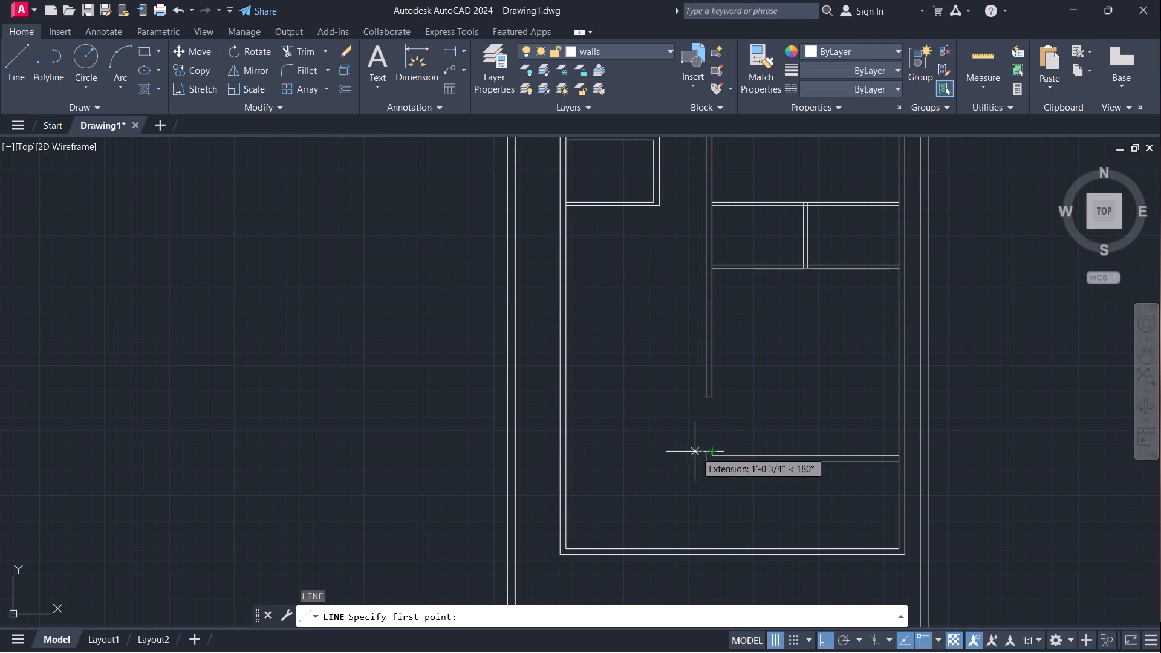
{"action": "left_click", "coordinate": [568, 452]}
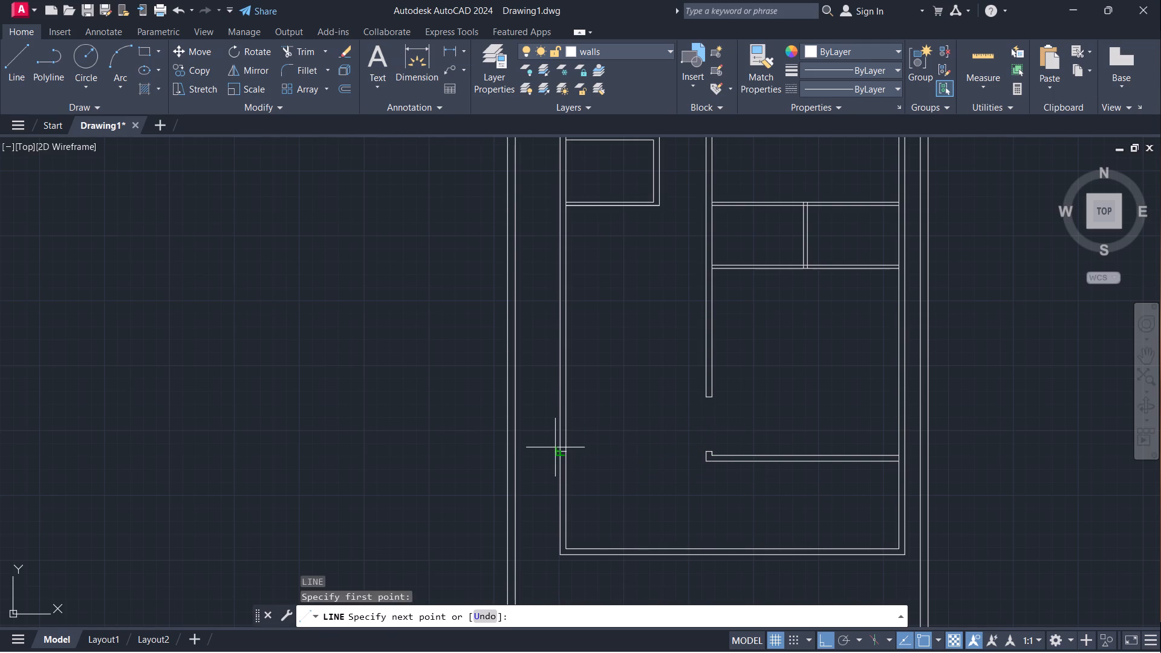
{"action": "left_click", "coordinate": [559, 451]}
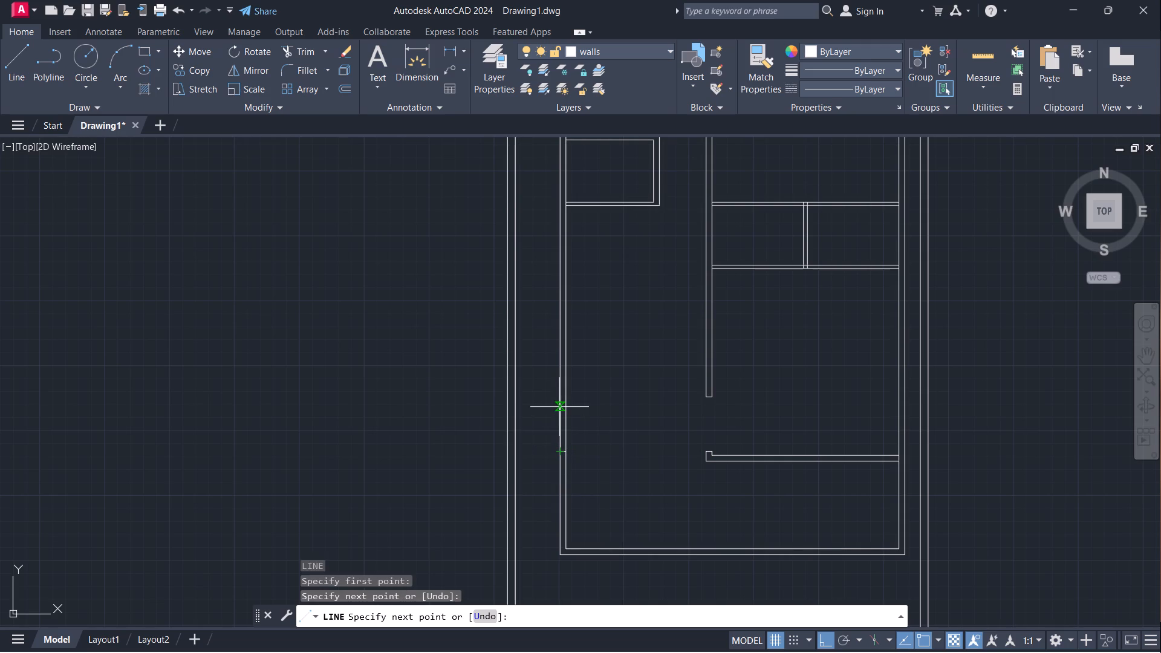
{"action": "type", "text": "3'6"}
{"action": "key", "text": "shift+quotedbl"}
{"action": "key", "text": "Return"}
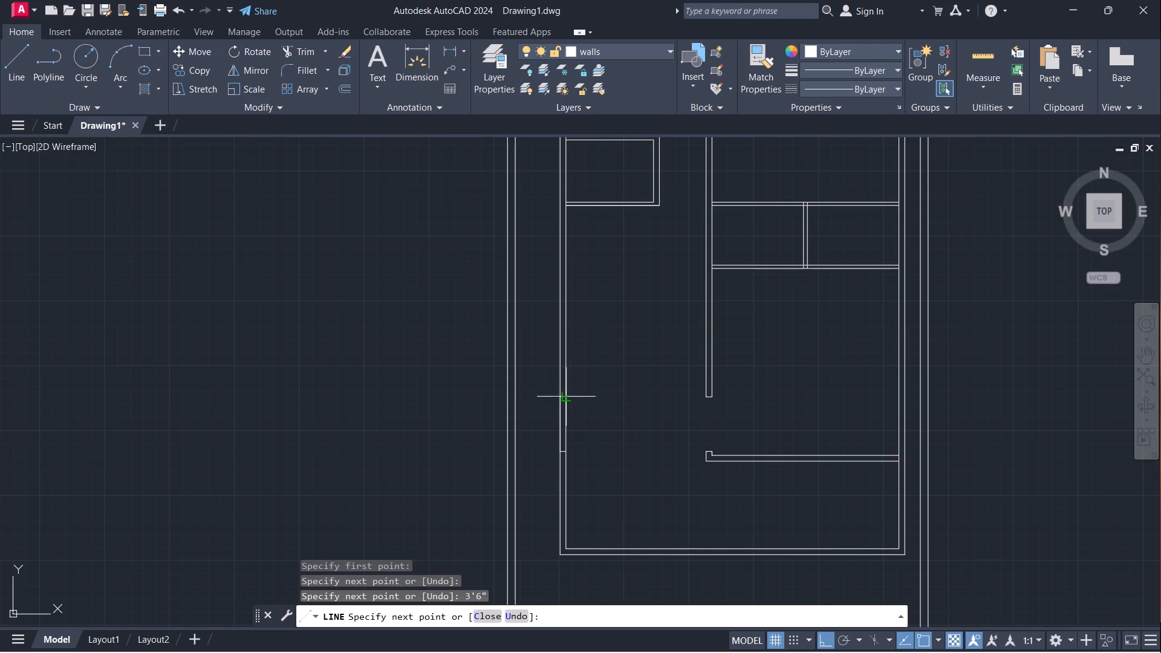
{"action": "scroll", "coordinate": [571, 403], "scroll_direction": "up", "scroll_amount": 1}
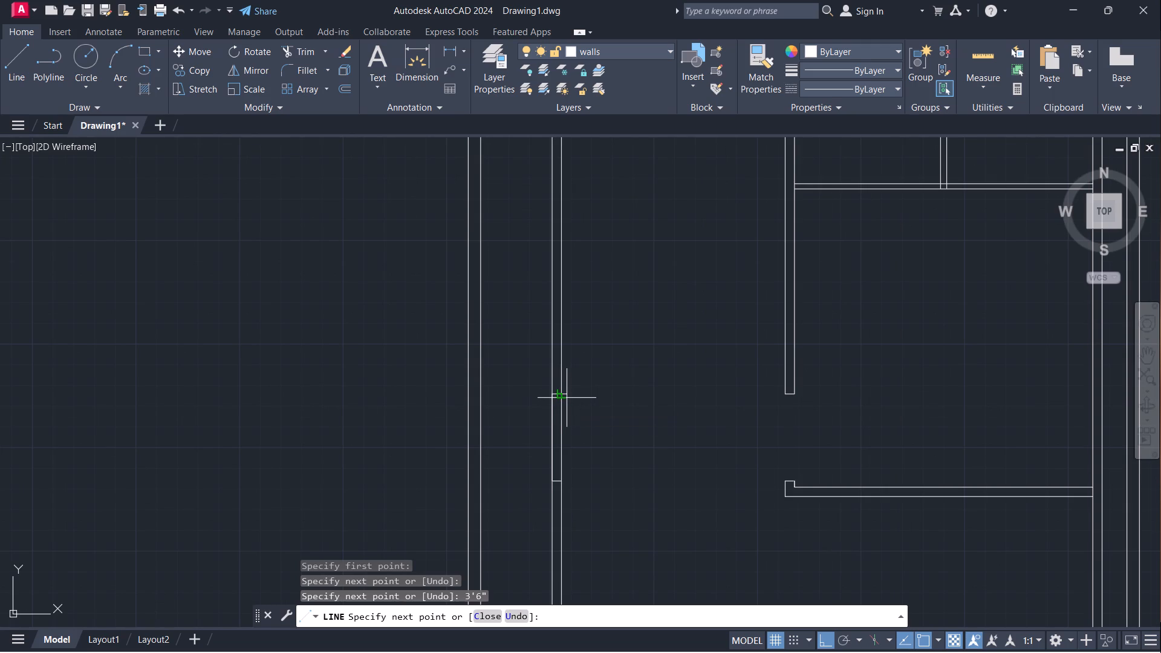
{"action": "left_click", "coordinate": [567, 398]}
{"action": "key", "text": "Escape"}
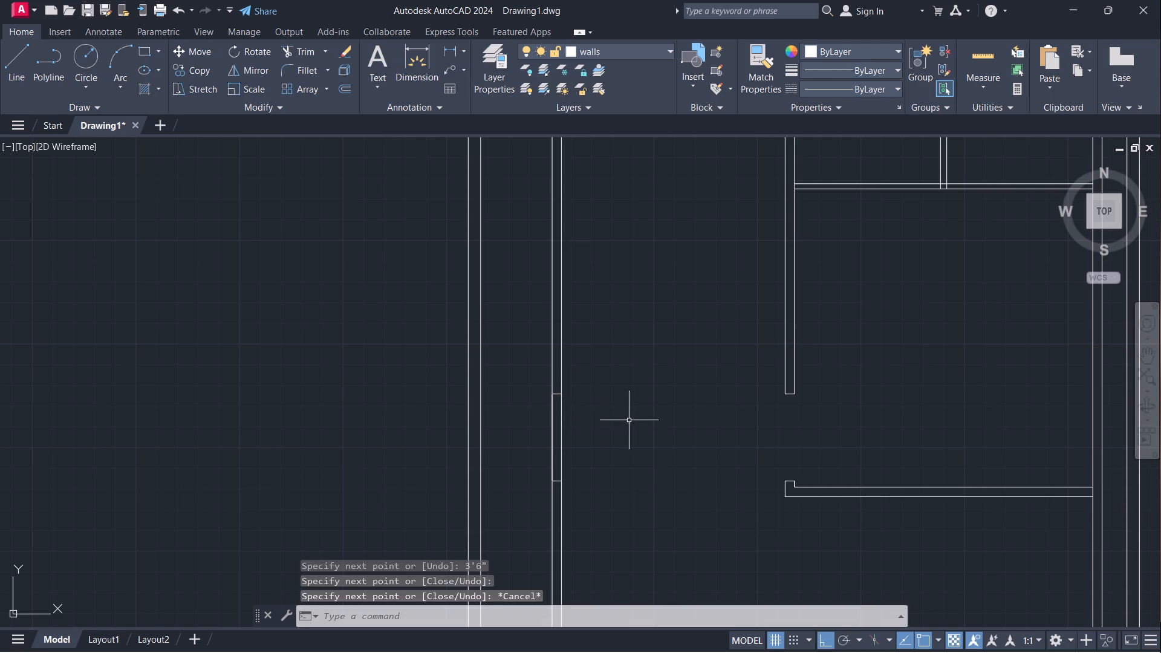
Trim both west outer wall lines between the two jamb lines to open the doorway.
{"action": "type", "text": "tr"}
{"action": "key", "text": "Return"}
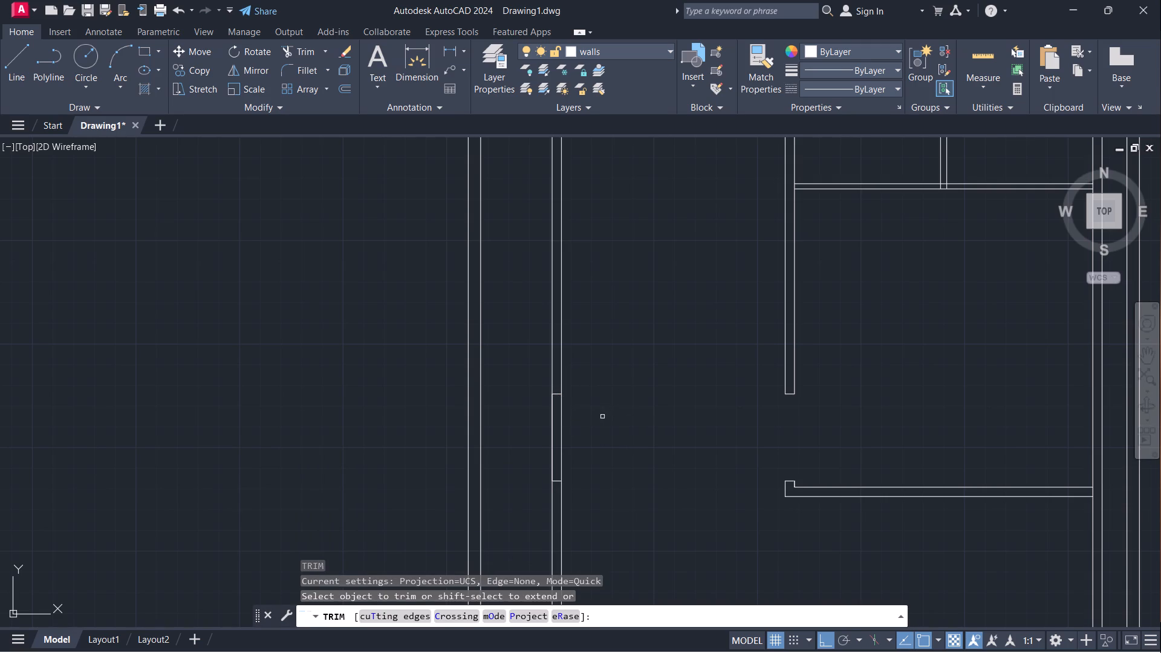
{"action": "left_click_drag", "start_coordinate": [602, 417], "coordinate": [541, 435]}
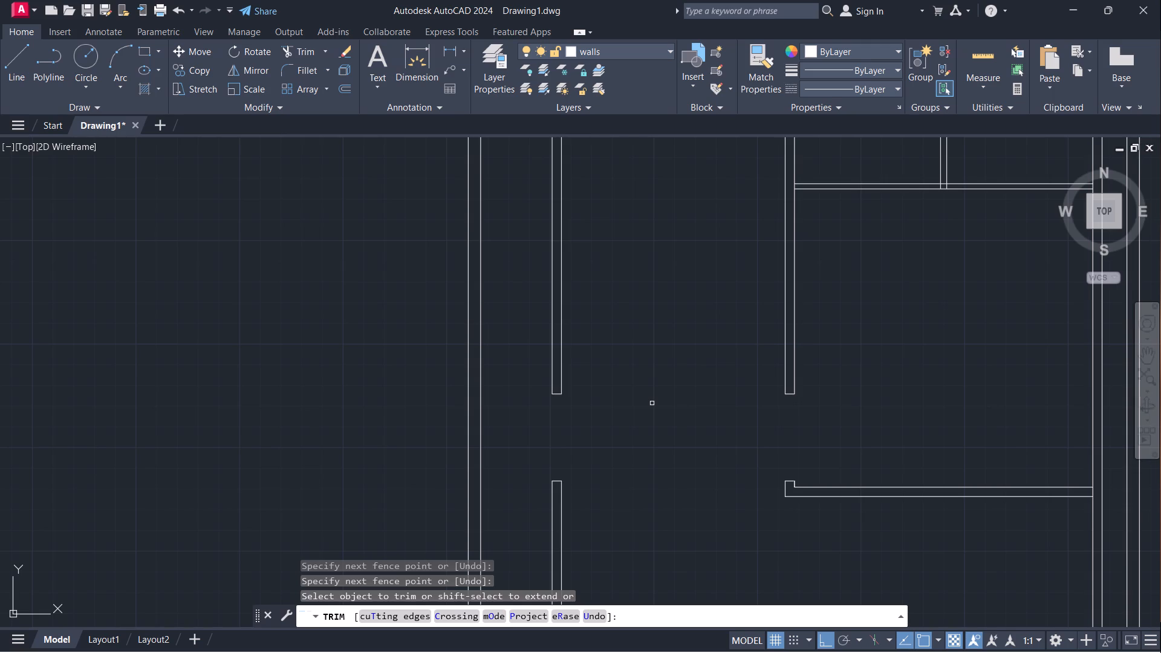
{"action": "key", "text": "Escape"}
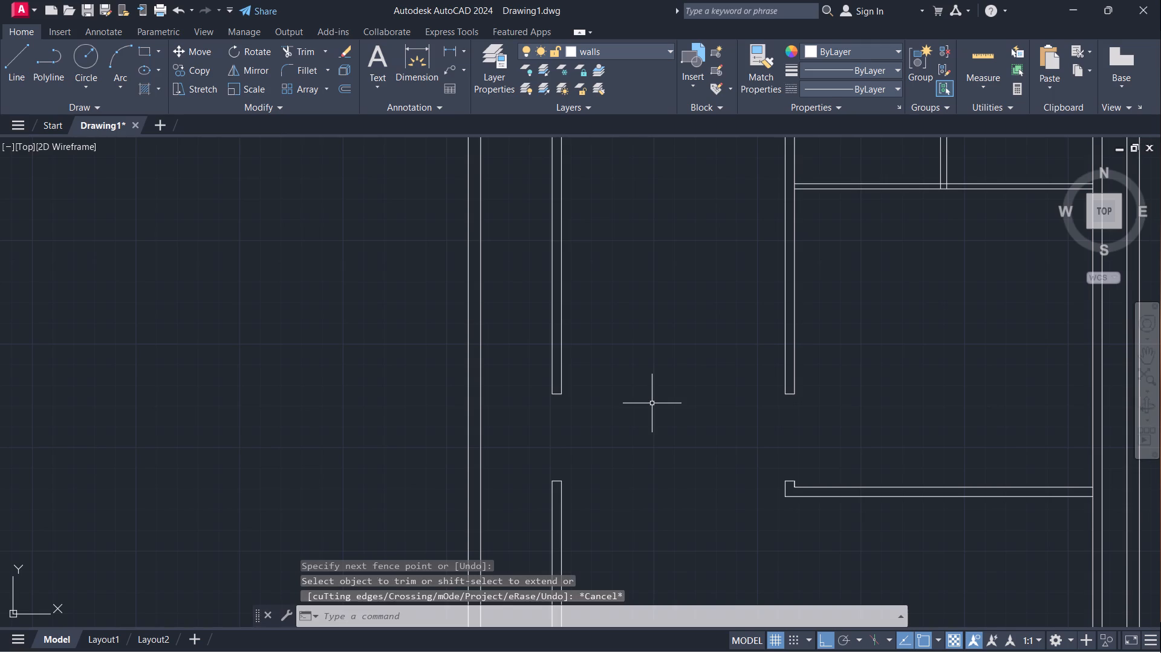
Draw a jamb line east across the east outer wall's thickness, level with the central doorway's southern jamb.
{"action": "scroll", "coordinate": [653, 394], "scroll_direction": "down", "scroll_amount": 1}
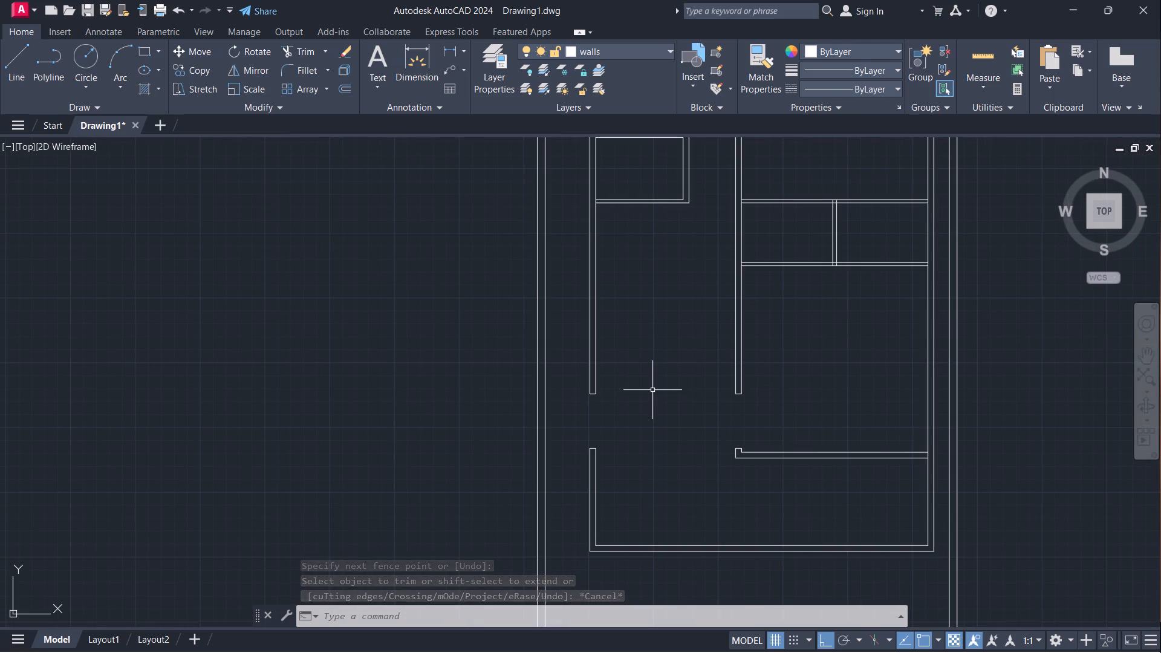
{"action": "scroll", "coordinate": [652, 390], "scroll_direction": "down", "scroll_amount": 1}
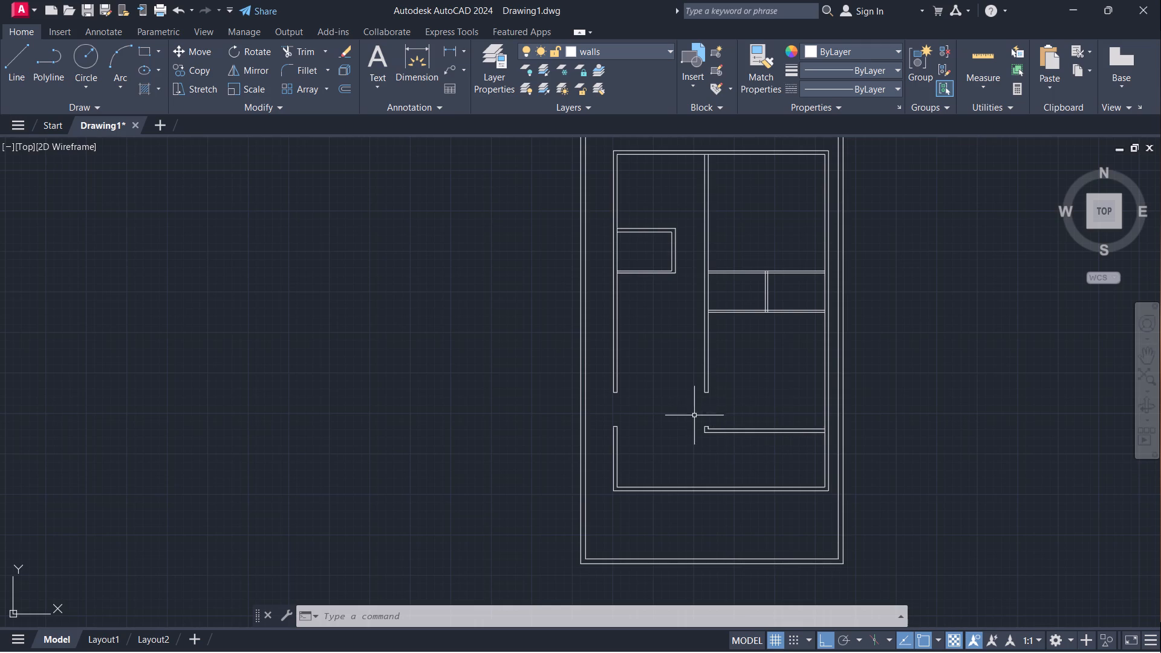
{"action": "scroll", "coordinate": [712, 418], "scroll_direction": "up", "scroll_amount": 1}
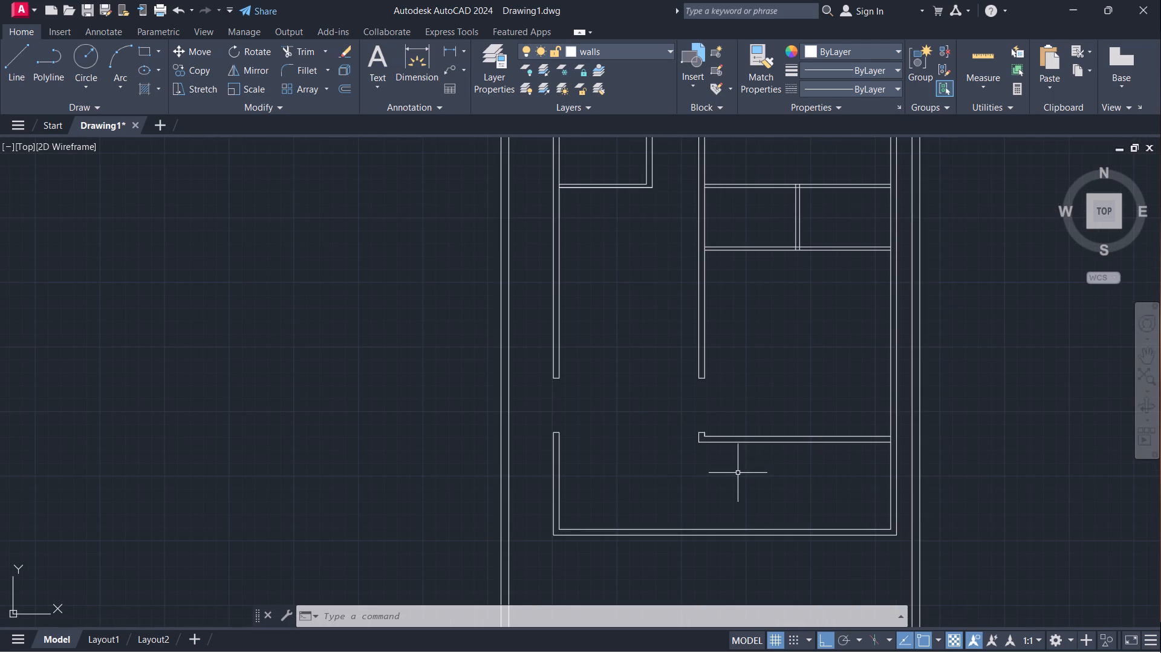
{"action": "middle_click_drag", "start_coordinate": [738, 473], "coordinate": [628, 477]}
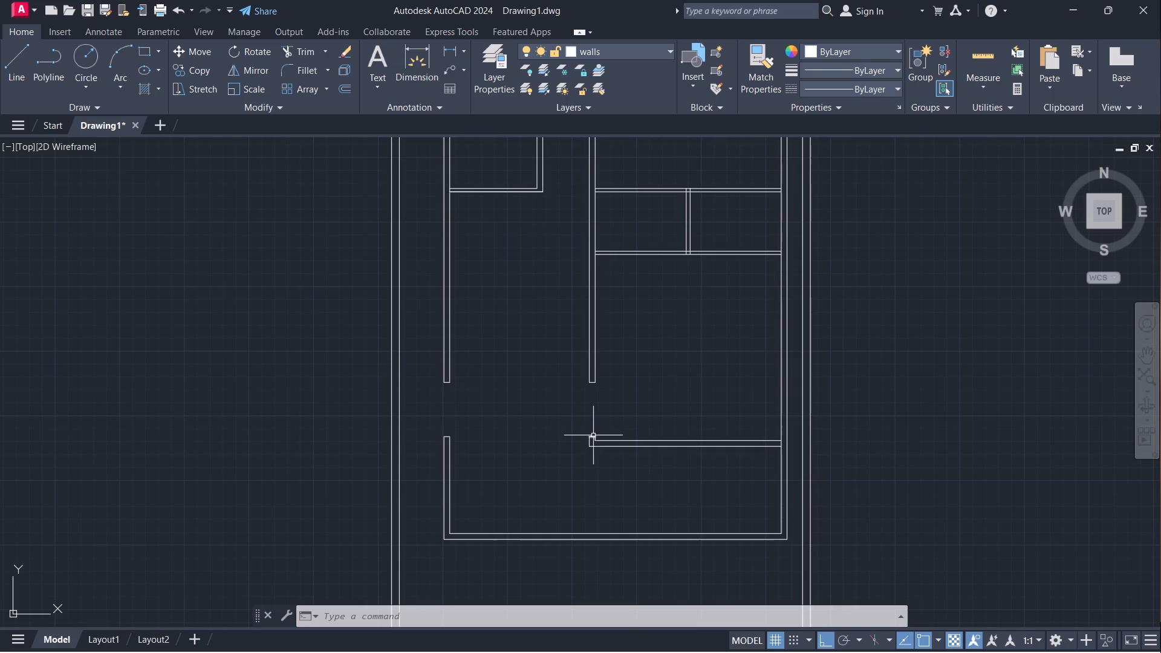
{"action": "key", "text": "l"}
{"action": "key", "text": "Return"}
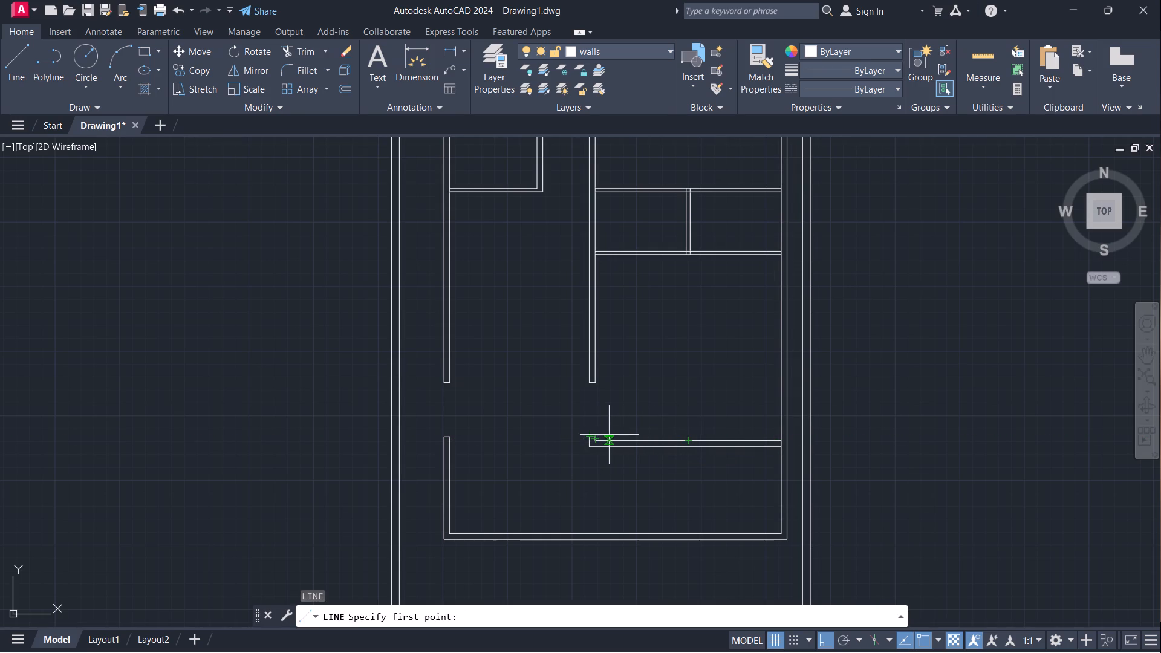
{"action": "scroll", "coordinate": [590, 434], "scroll_direction": "up", "scroll_amount": 1}
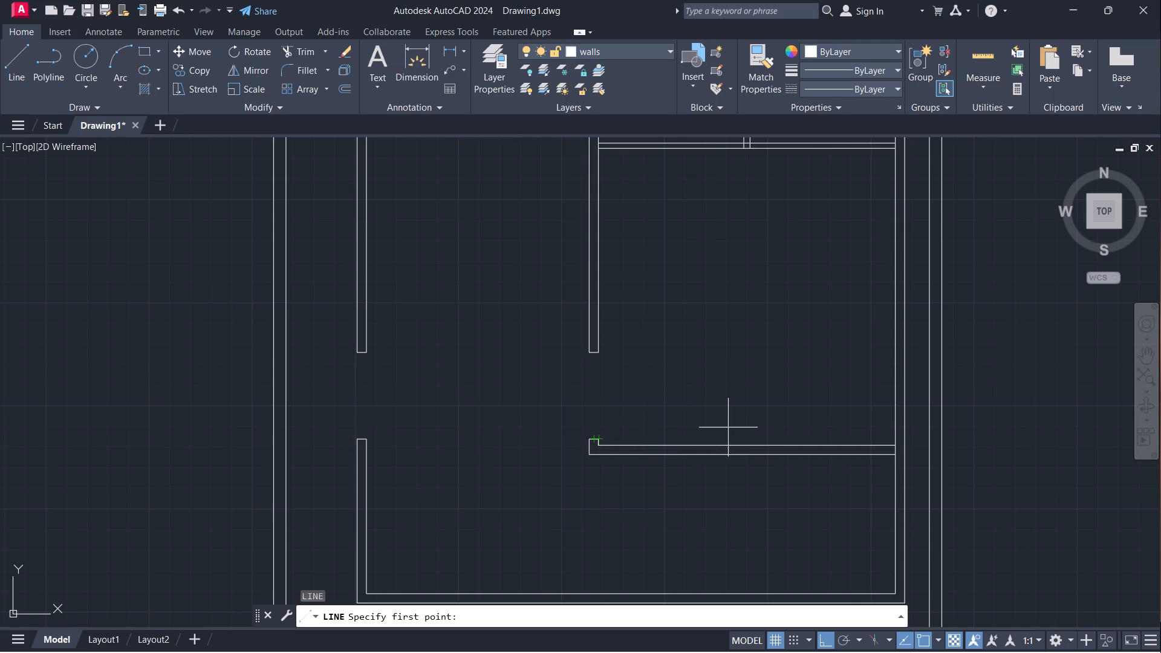
{"action": "left_click", "coordinate": [895, 440]}
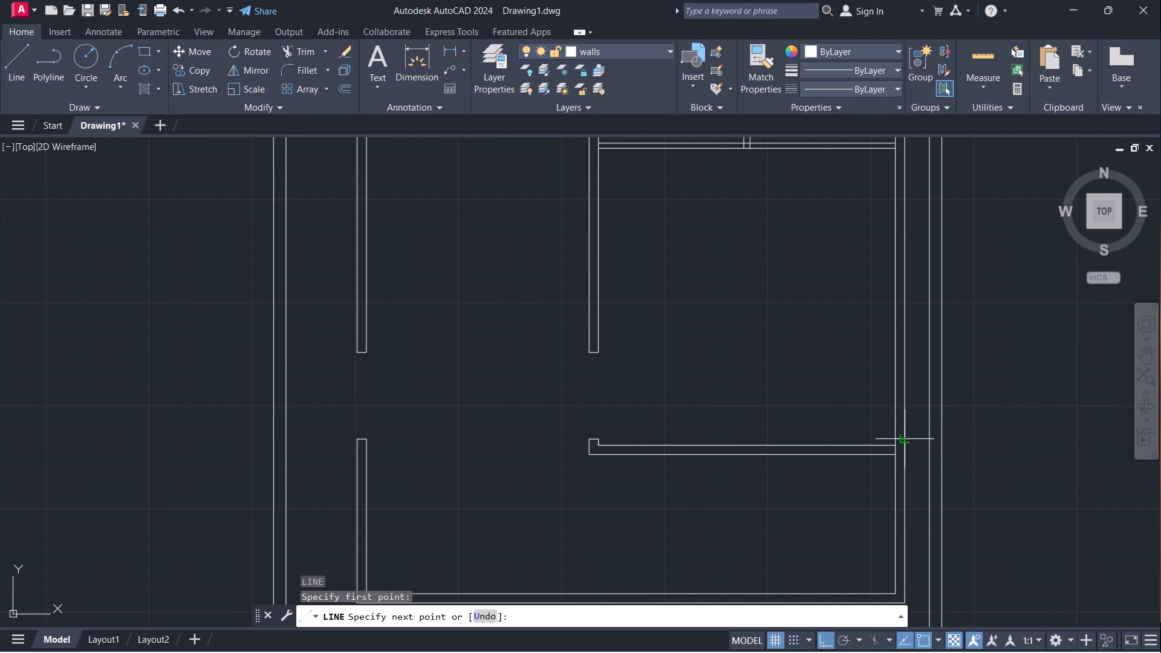
{"action": "left_click", "coordinate": [906, 440]}
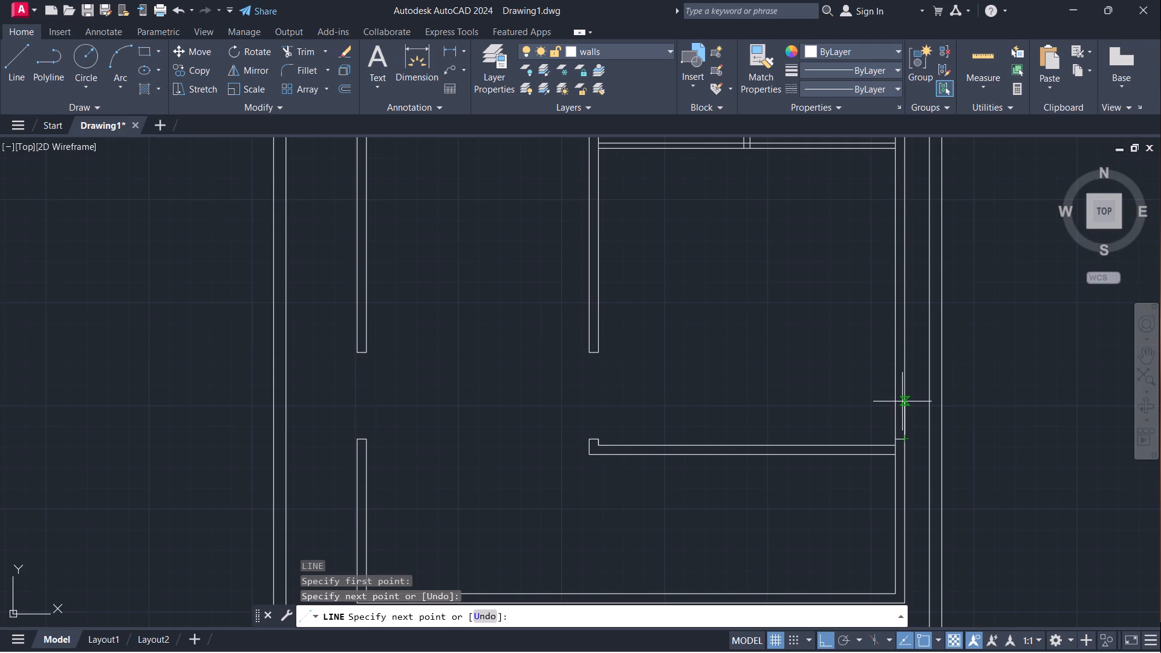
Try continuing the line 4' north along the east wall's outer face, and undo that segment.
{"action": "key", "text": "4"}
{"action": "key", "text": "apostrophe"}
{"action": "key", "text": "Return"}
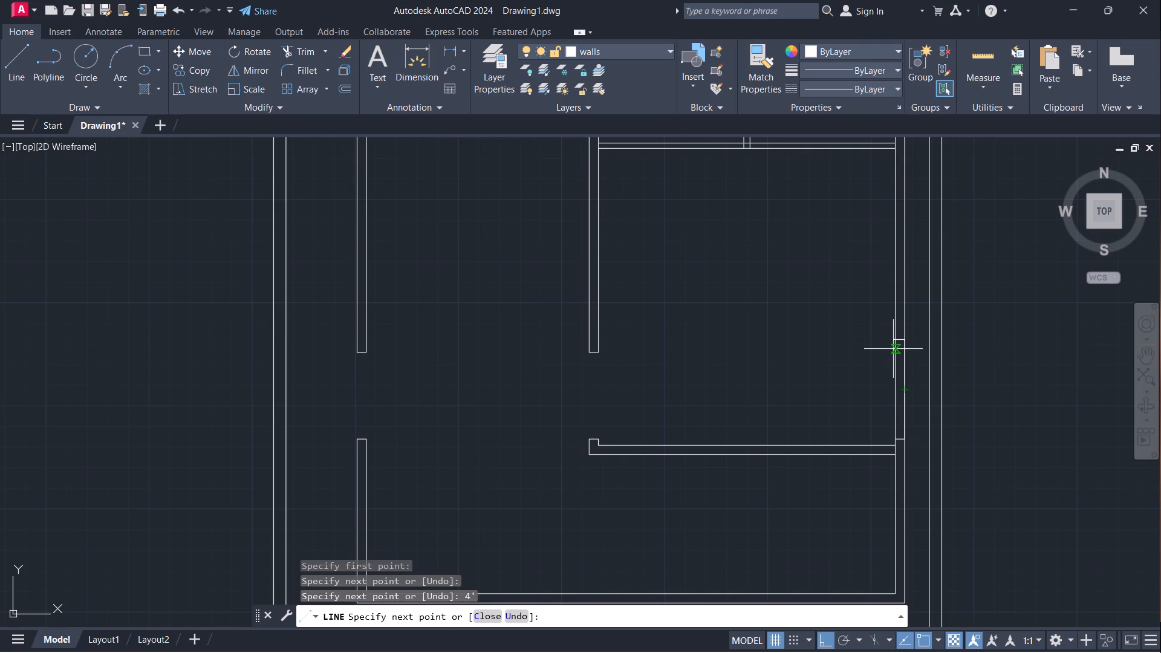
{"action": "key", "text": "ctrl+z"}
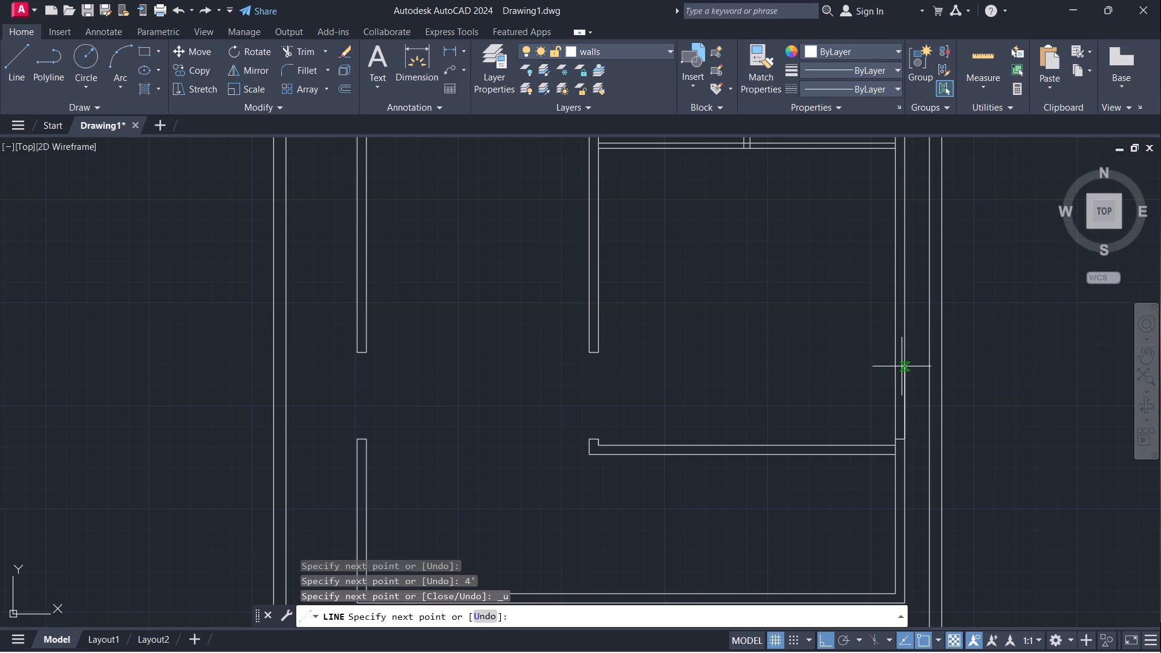
Continue the line 3'6" north along the east wall's outer face and west across its thickness for the northern jamb.
{"action": "key", "text": "3"}
{"action": "key", "text": "apostrophe"}
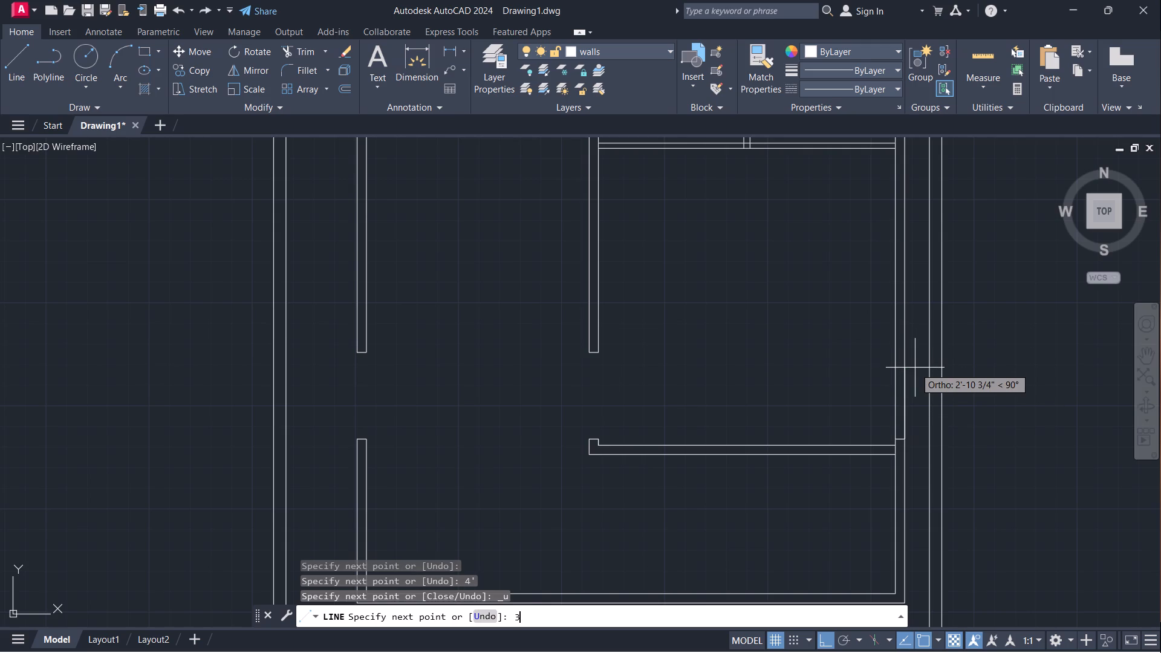
{"action": "key", "text": "6"}
{"action": "key", "text": "shift+quotedbl"}
{"action": "key", "text": "Return"}
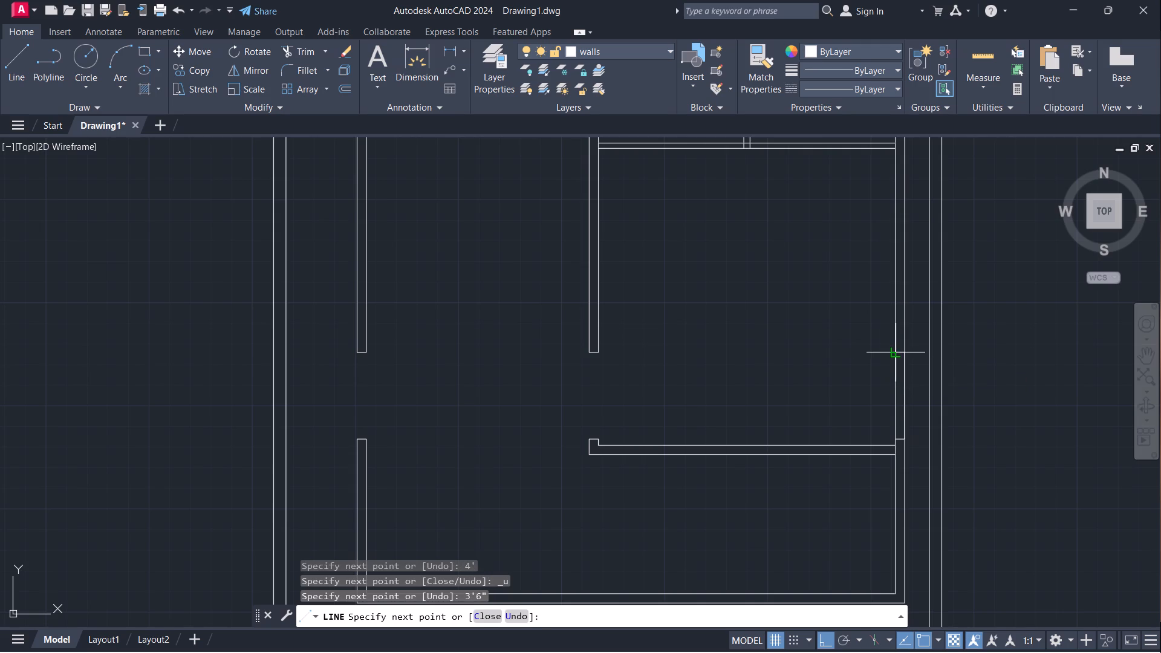
{"action": "scroll", "coordinate": [893, 356], "scroll_direction": "up", "scroll_amount": 2}
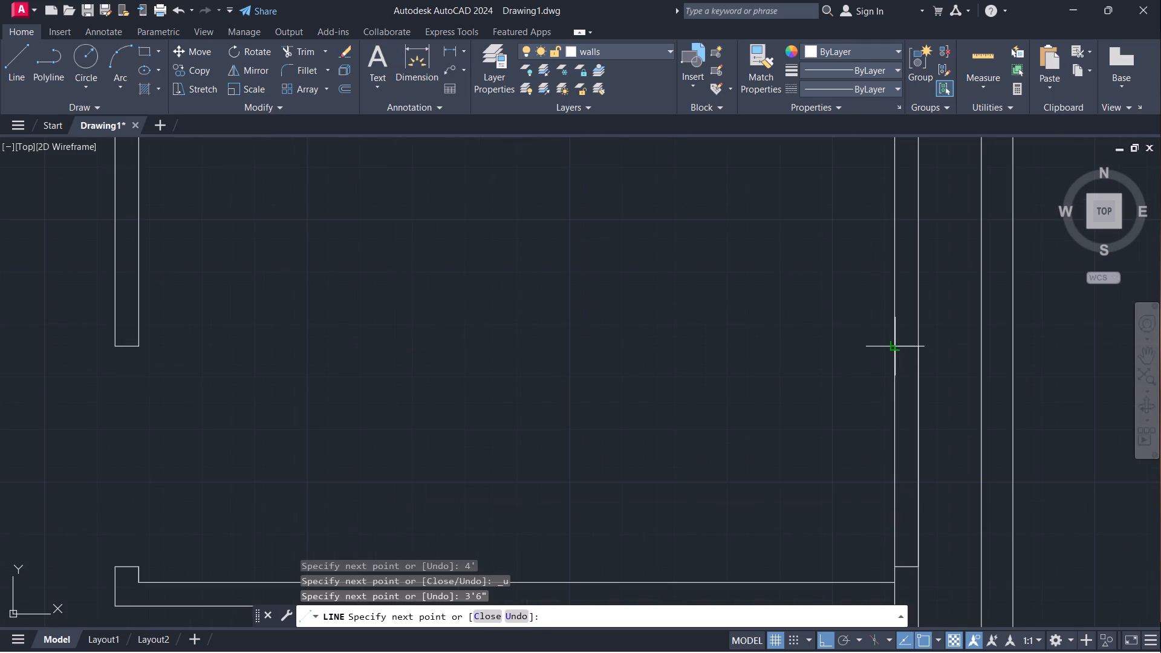
{"action": "left_click", "coordinate": [895, 349]}
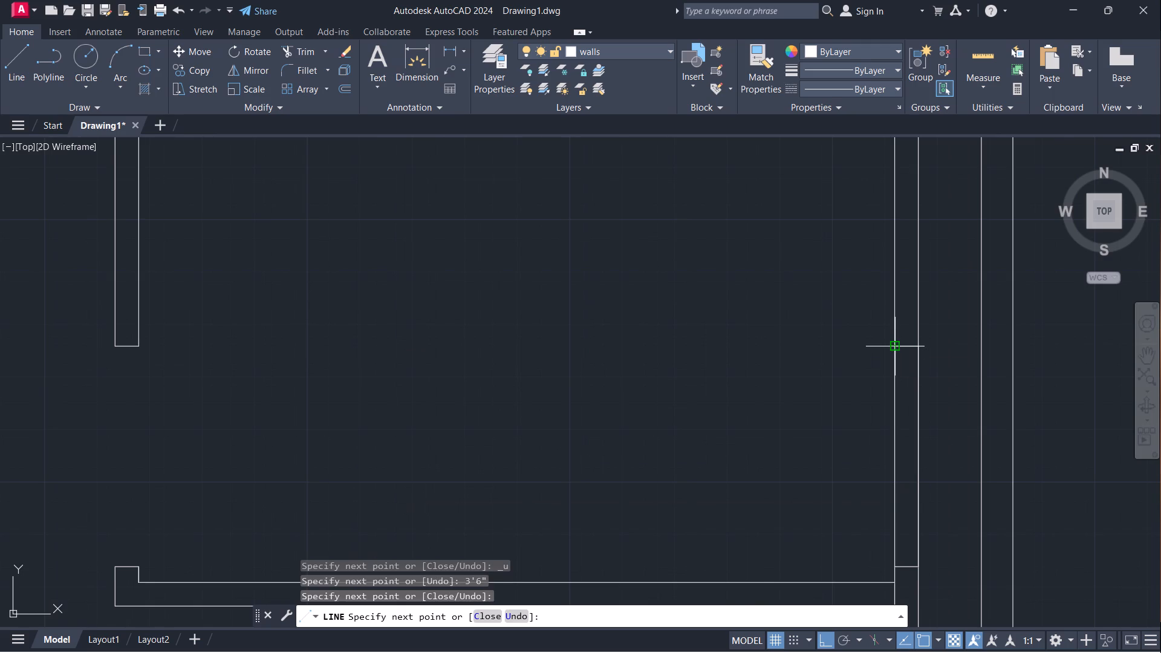
{"action": "key", "text": "Escape"}
Trim both east outer wall lines between the two jamb lines to cut the opening.
{"action": "type", "text": "tr"}
{"action": "key", "text": "Return"}
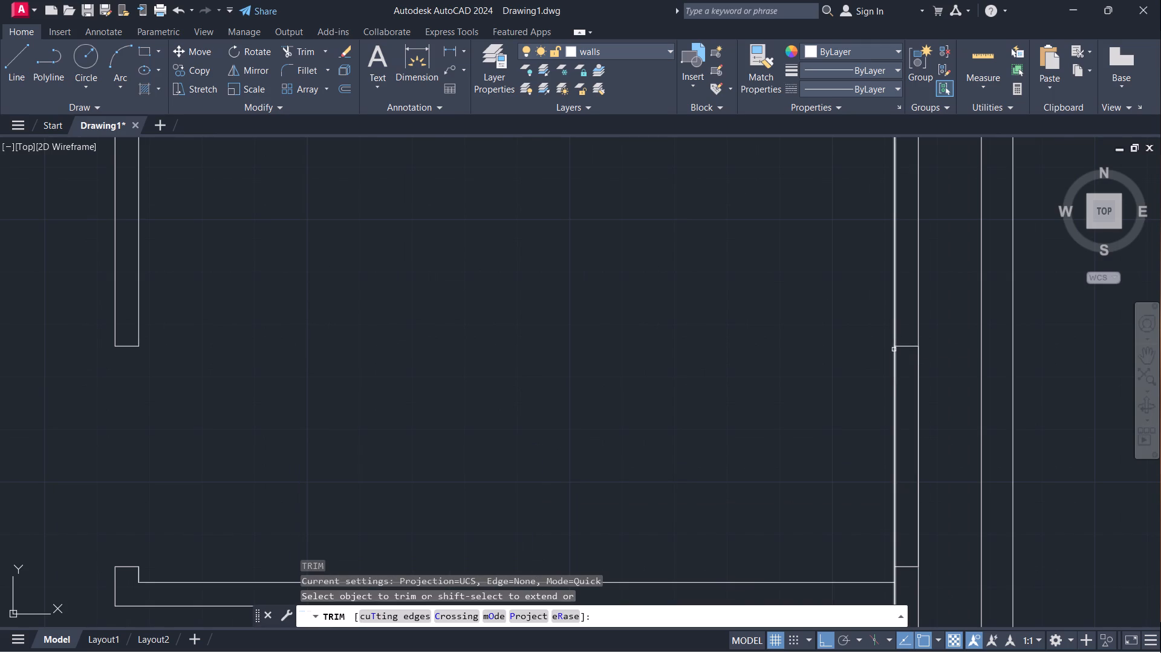
{"action": "left_click_drag", "start_coordinate": [943, 409], "coordinate": [873, 430]}
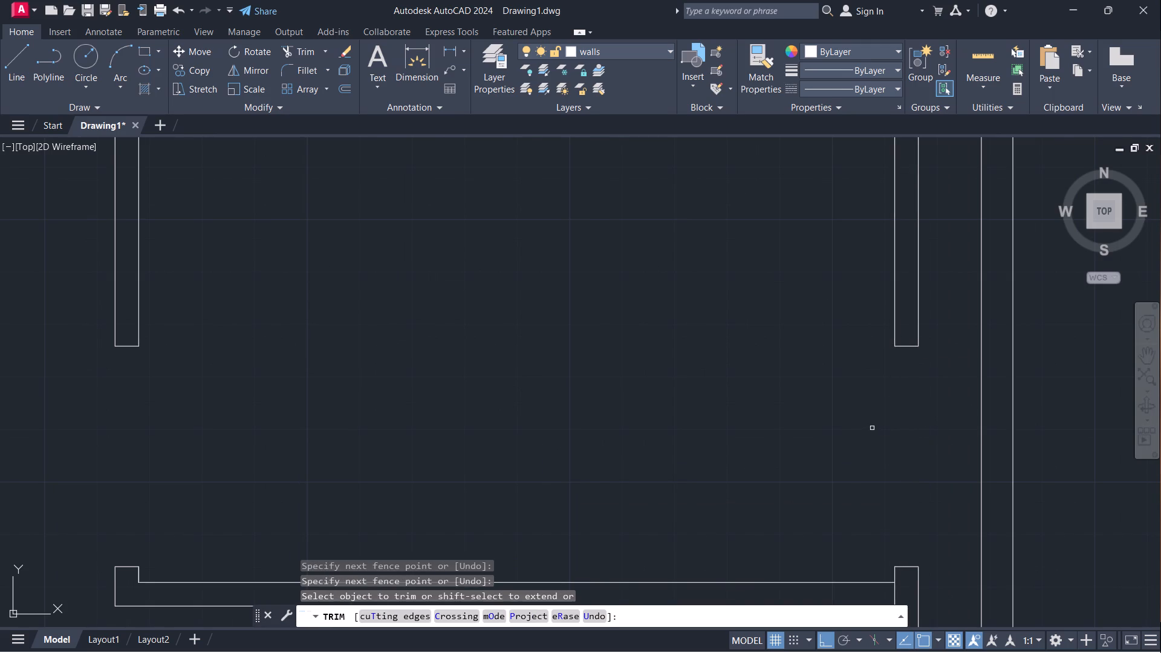
{"action": "key", "text": "Escape"}
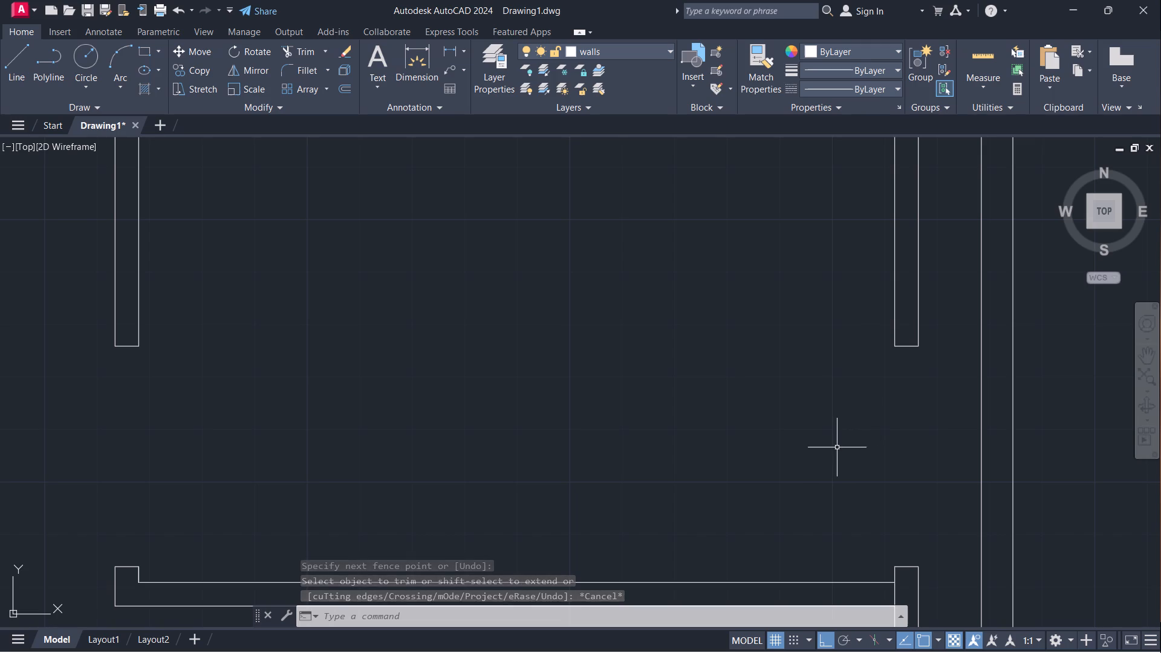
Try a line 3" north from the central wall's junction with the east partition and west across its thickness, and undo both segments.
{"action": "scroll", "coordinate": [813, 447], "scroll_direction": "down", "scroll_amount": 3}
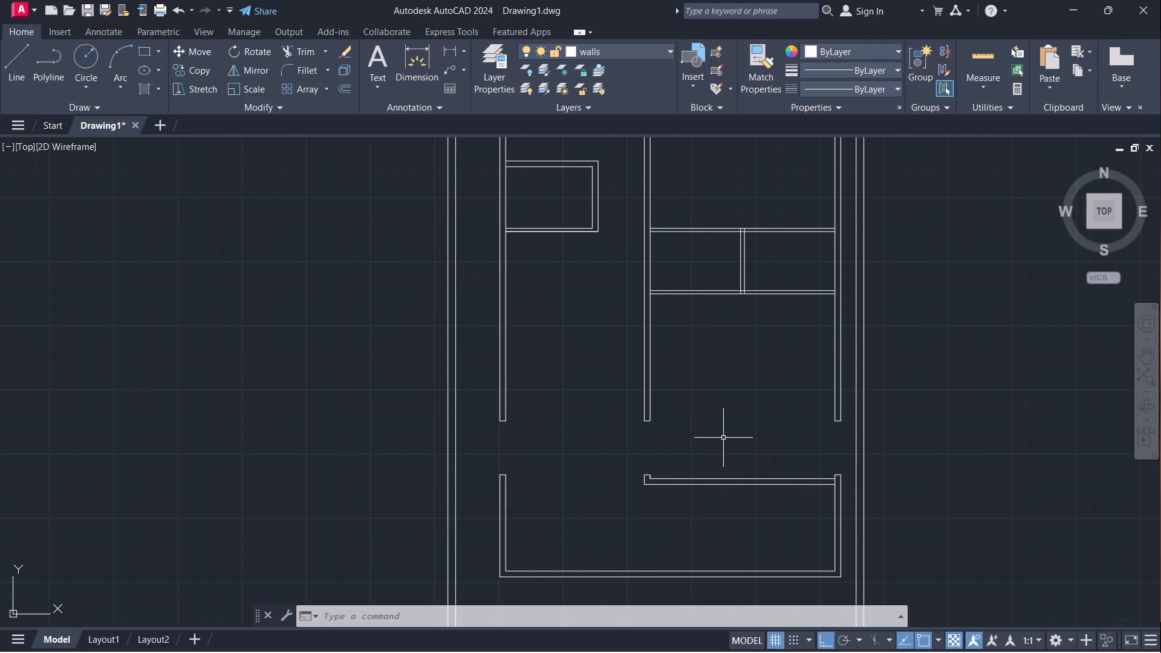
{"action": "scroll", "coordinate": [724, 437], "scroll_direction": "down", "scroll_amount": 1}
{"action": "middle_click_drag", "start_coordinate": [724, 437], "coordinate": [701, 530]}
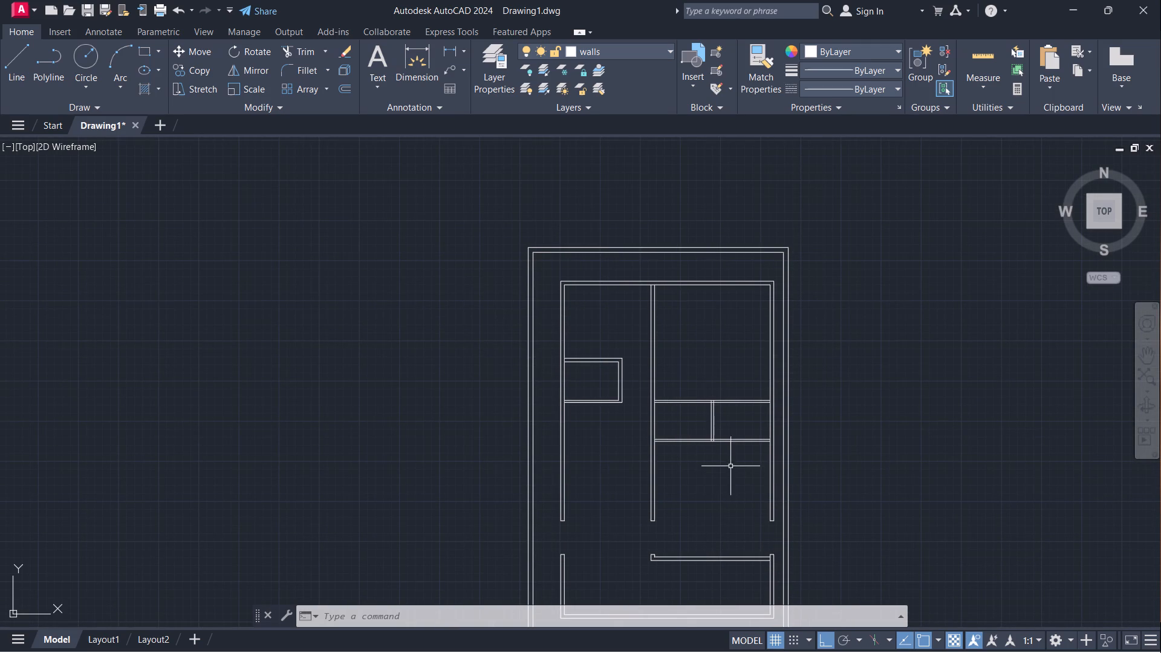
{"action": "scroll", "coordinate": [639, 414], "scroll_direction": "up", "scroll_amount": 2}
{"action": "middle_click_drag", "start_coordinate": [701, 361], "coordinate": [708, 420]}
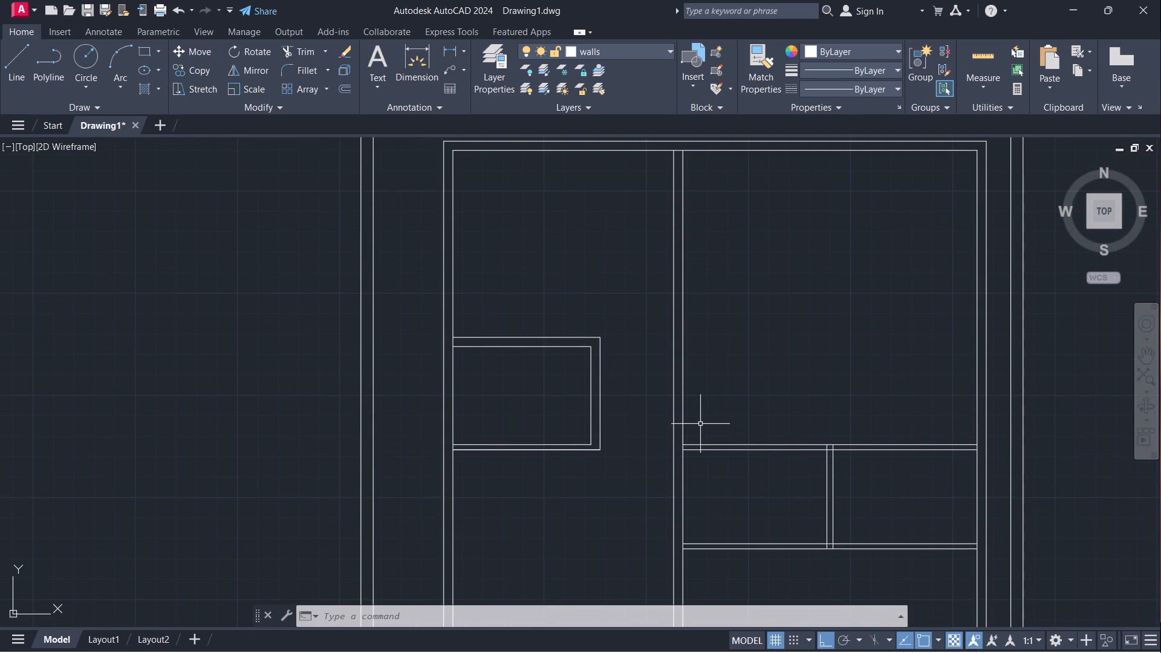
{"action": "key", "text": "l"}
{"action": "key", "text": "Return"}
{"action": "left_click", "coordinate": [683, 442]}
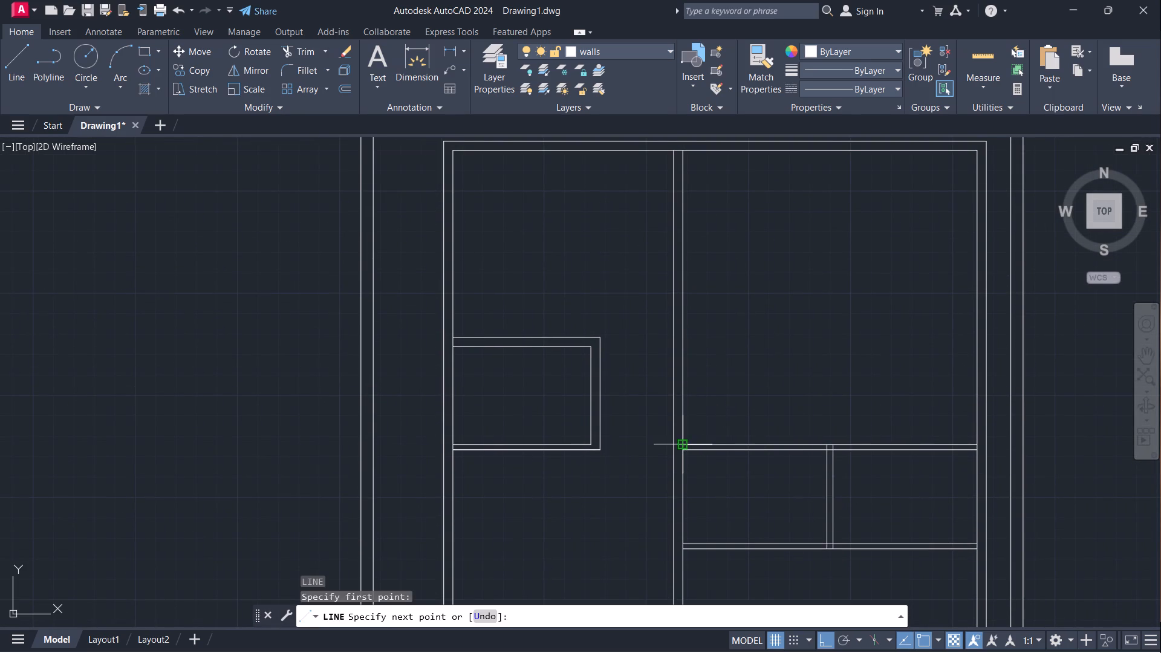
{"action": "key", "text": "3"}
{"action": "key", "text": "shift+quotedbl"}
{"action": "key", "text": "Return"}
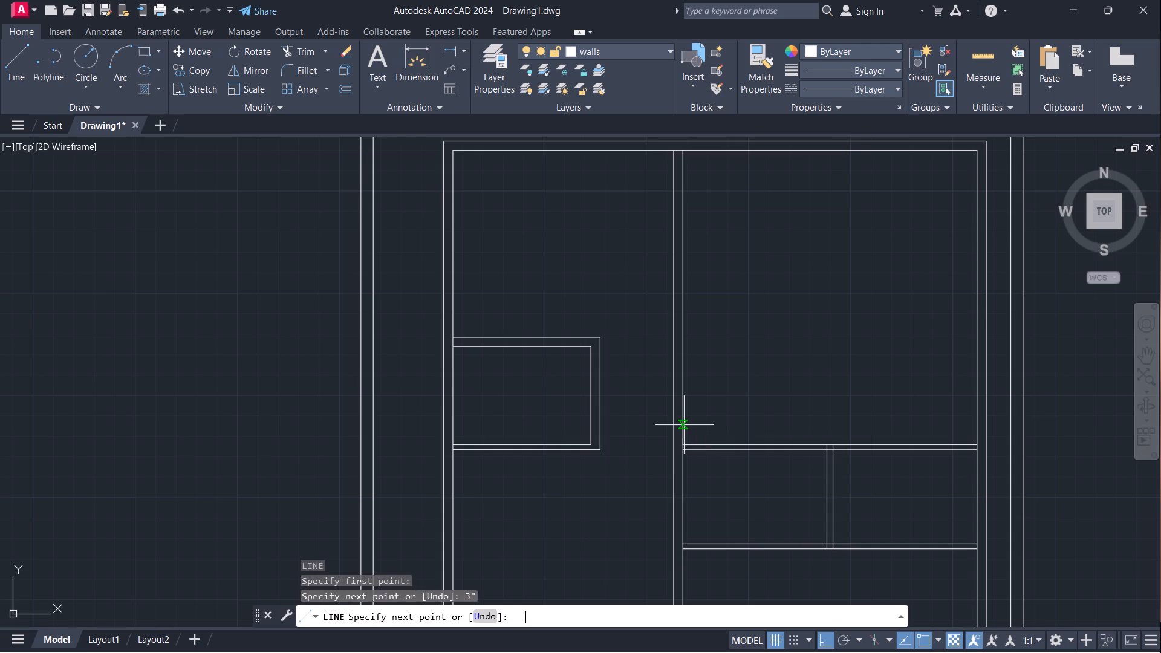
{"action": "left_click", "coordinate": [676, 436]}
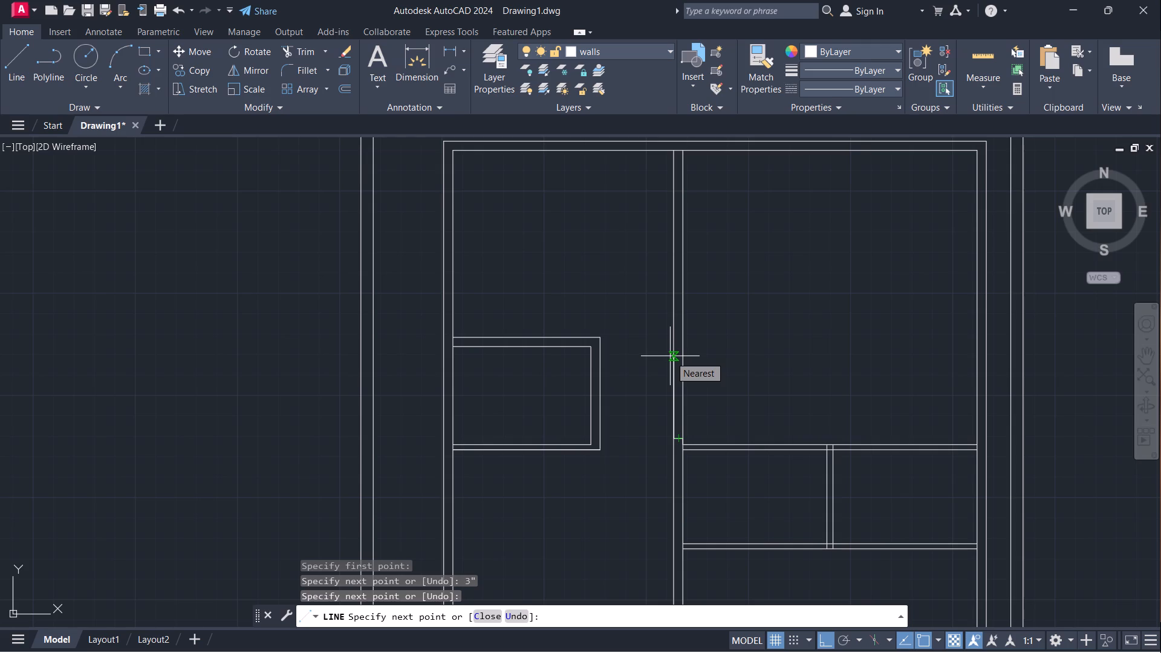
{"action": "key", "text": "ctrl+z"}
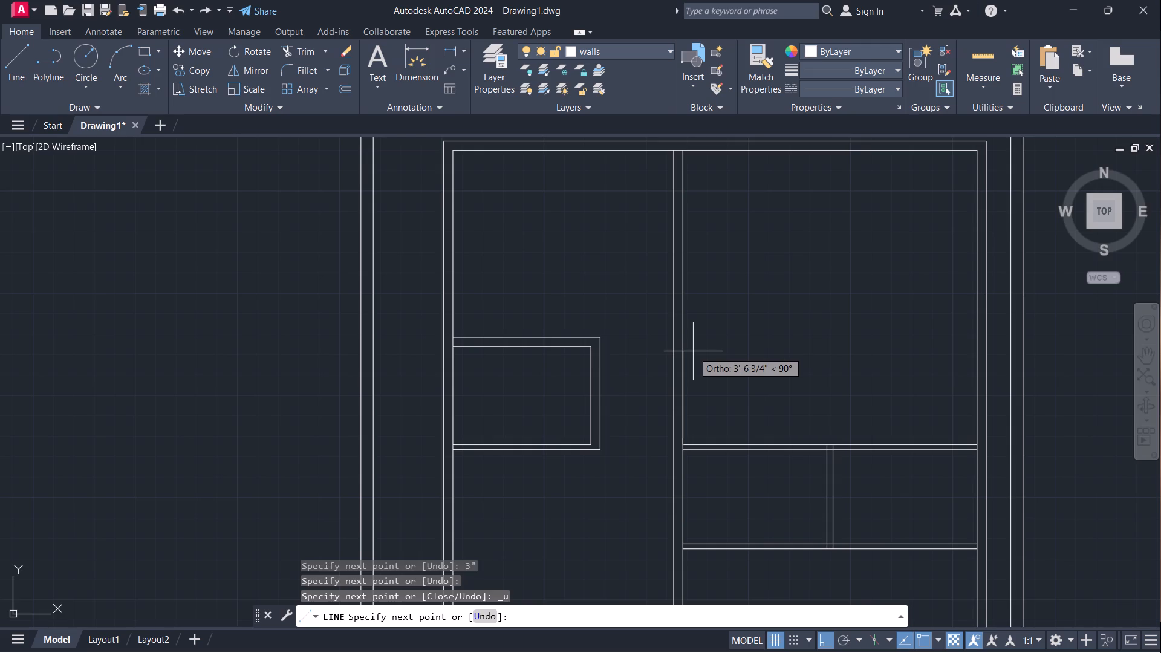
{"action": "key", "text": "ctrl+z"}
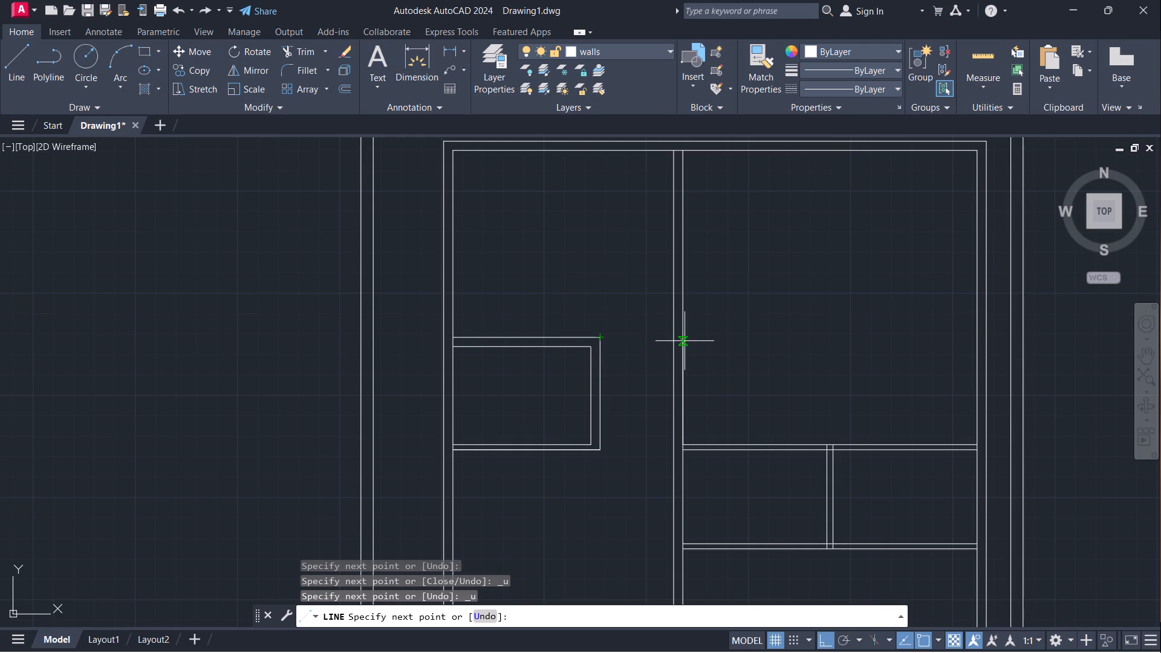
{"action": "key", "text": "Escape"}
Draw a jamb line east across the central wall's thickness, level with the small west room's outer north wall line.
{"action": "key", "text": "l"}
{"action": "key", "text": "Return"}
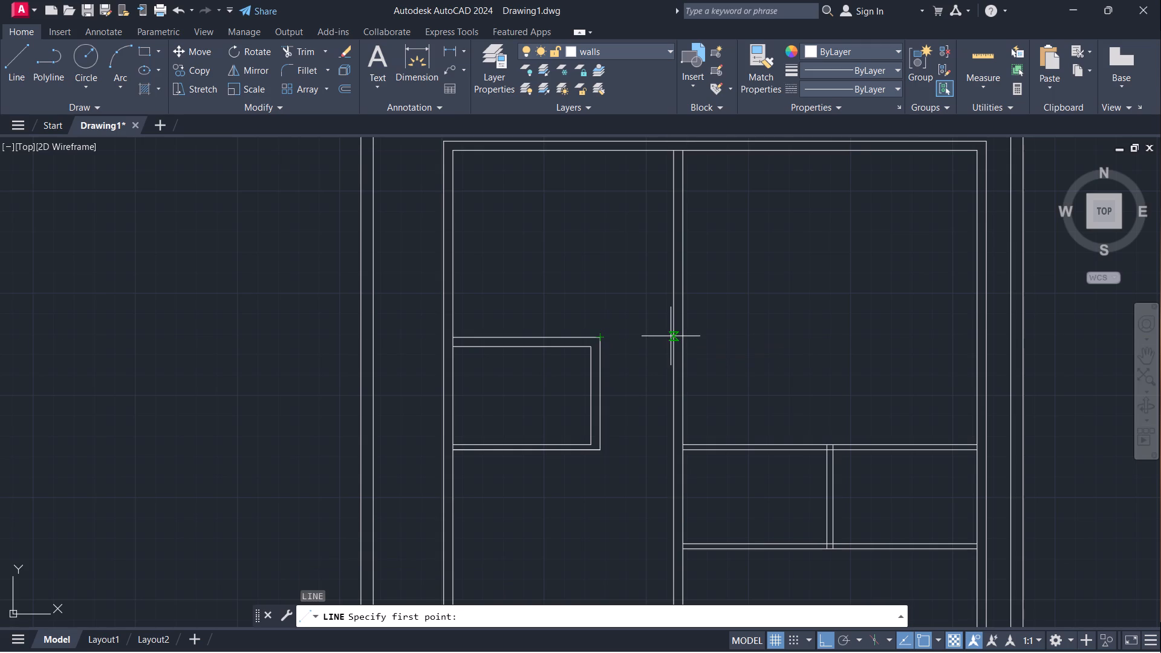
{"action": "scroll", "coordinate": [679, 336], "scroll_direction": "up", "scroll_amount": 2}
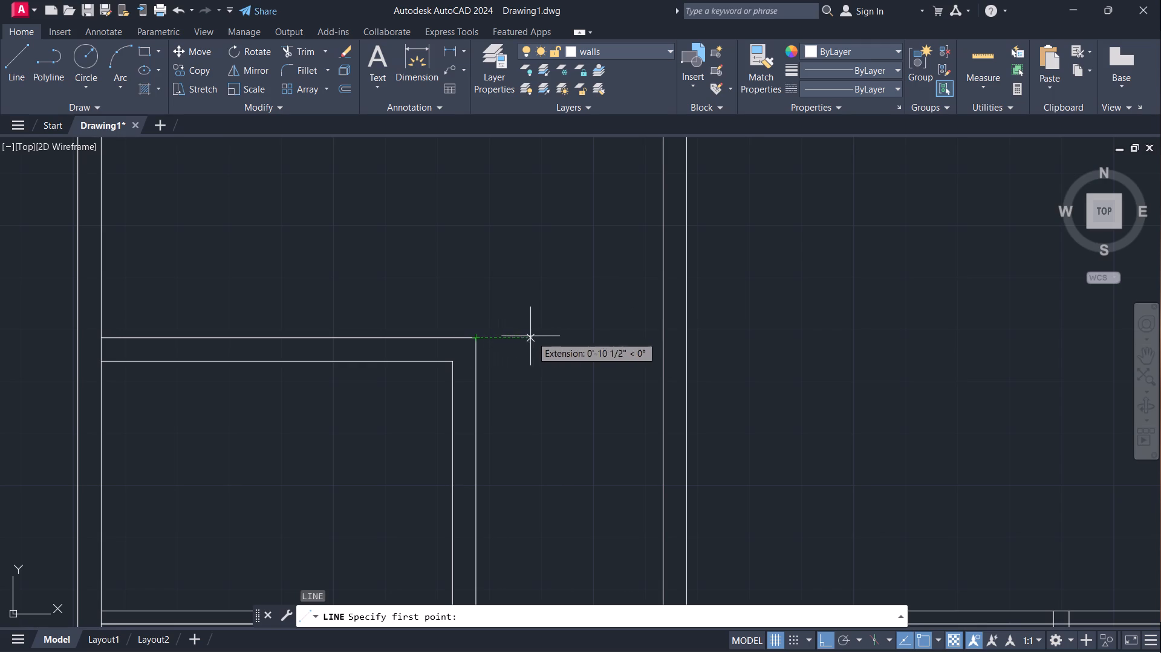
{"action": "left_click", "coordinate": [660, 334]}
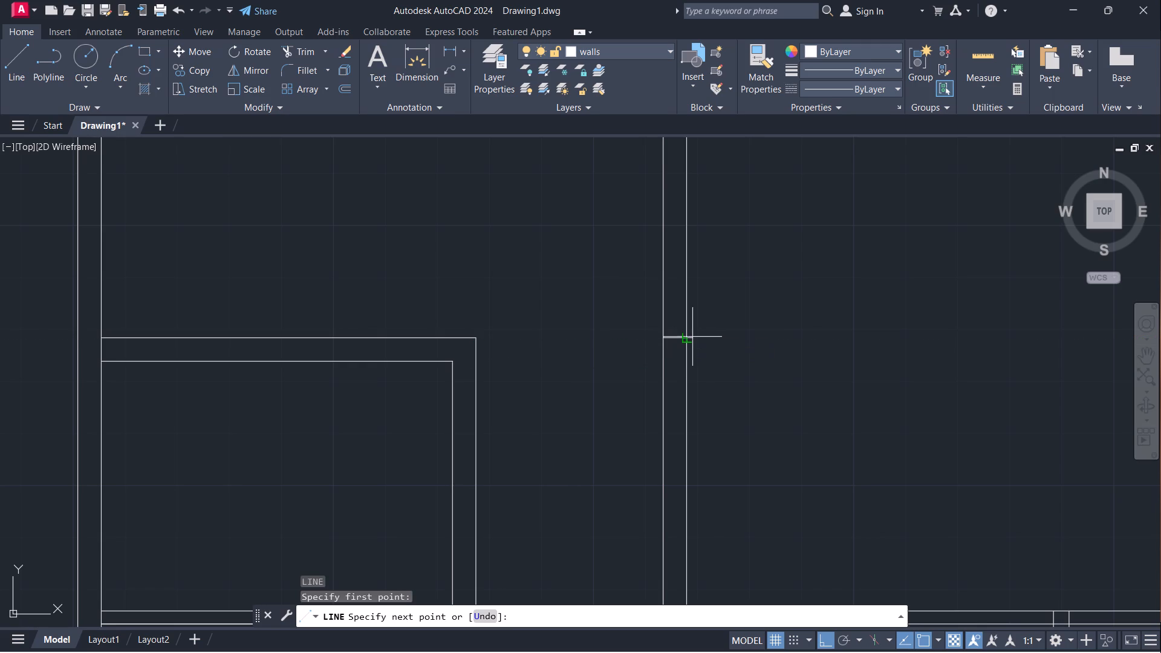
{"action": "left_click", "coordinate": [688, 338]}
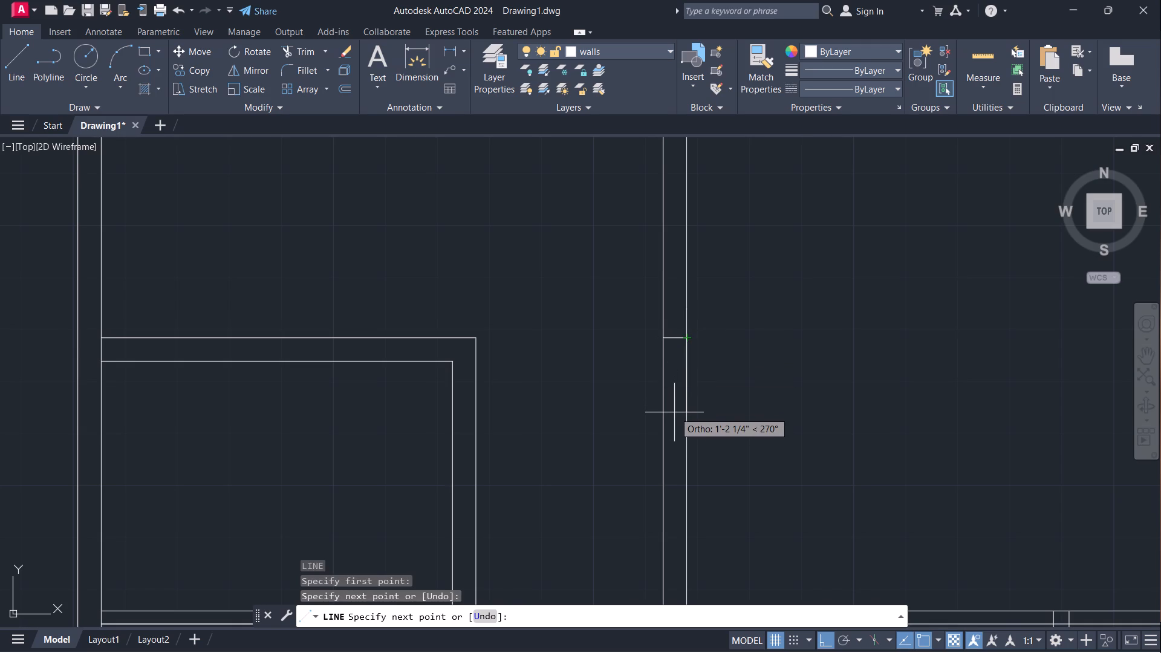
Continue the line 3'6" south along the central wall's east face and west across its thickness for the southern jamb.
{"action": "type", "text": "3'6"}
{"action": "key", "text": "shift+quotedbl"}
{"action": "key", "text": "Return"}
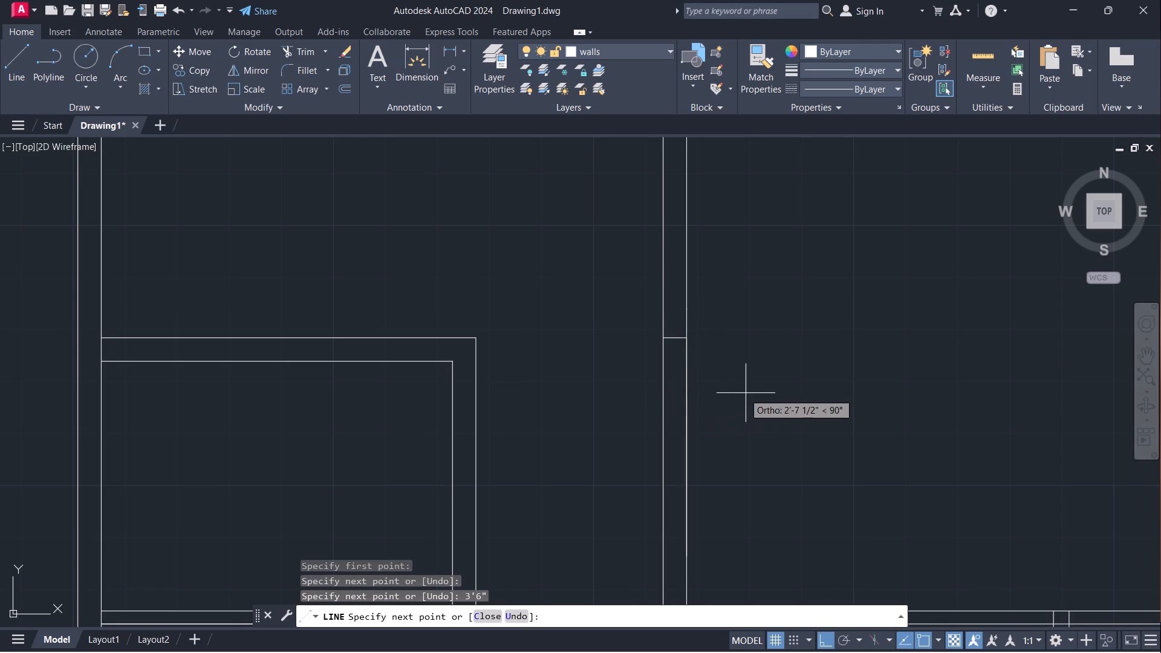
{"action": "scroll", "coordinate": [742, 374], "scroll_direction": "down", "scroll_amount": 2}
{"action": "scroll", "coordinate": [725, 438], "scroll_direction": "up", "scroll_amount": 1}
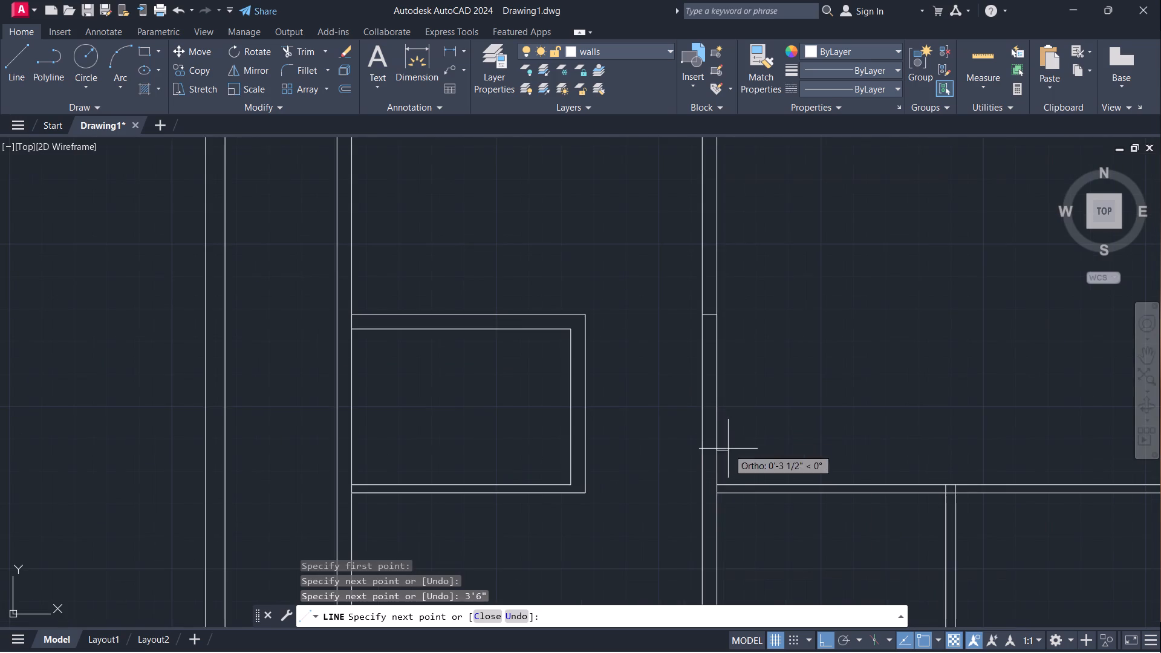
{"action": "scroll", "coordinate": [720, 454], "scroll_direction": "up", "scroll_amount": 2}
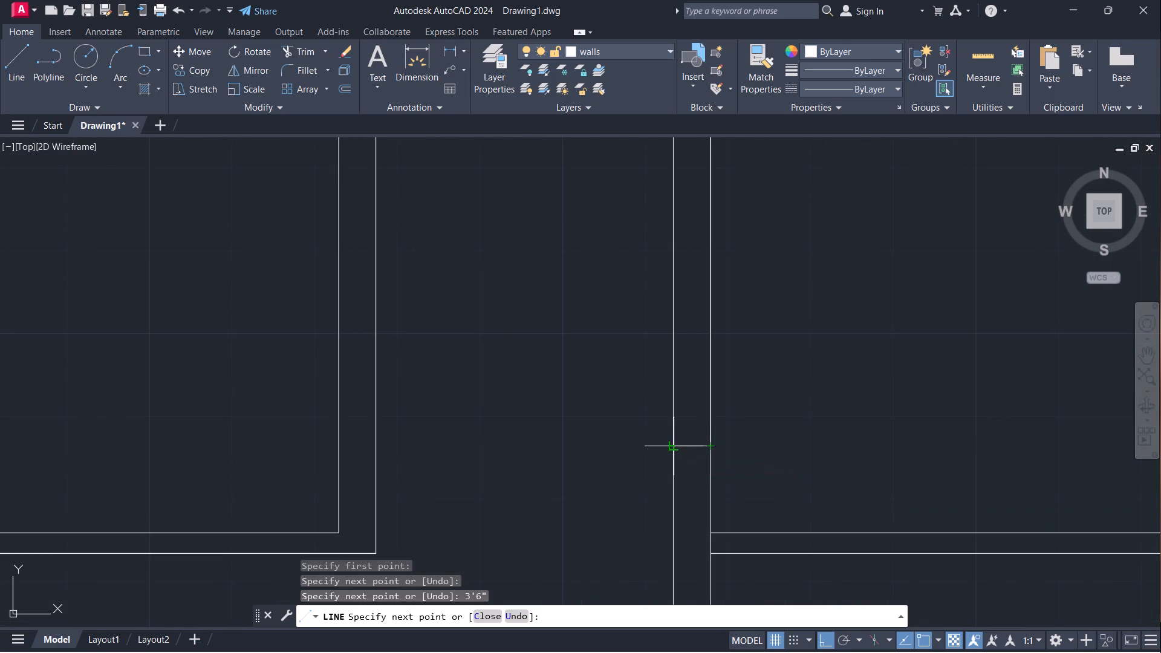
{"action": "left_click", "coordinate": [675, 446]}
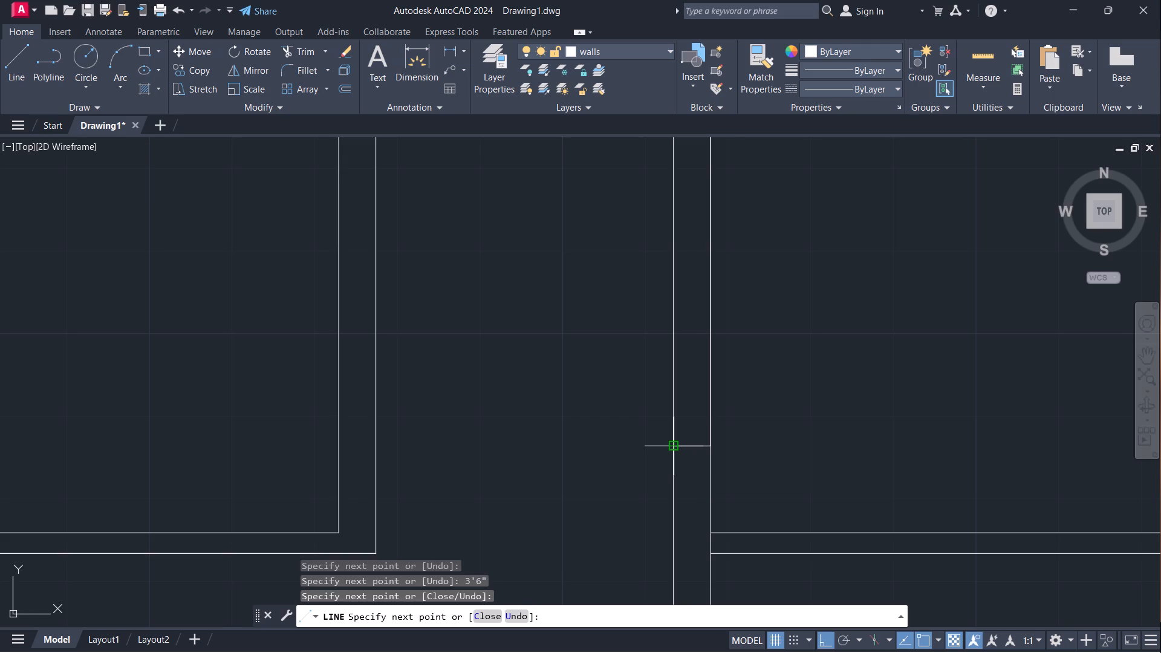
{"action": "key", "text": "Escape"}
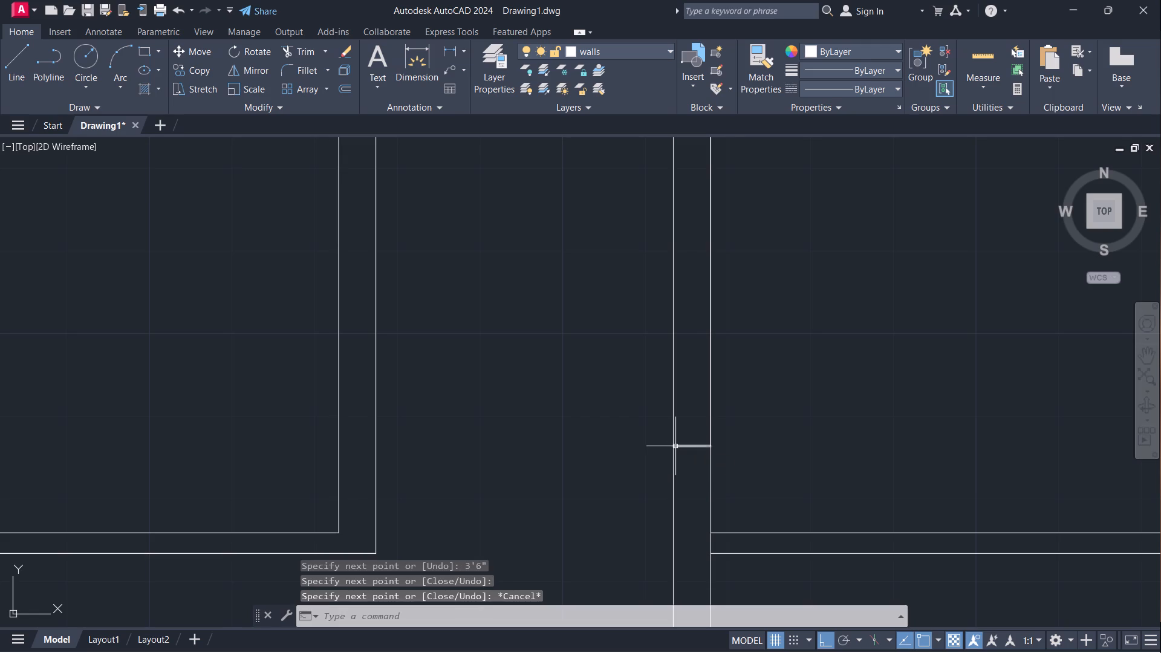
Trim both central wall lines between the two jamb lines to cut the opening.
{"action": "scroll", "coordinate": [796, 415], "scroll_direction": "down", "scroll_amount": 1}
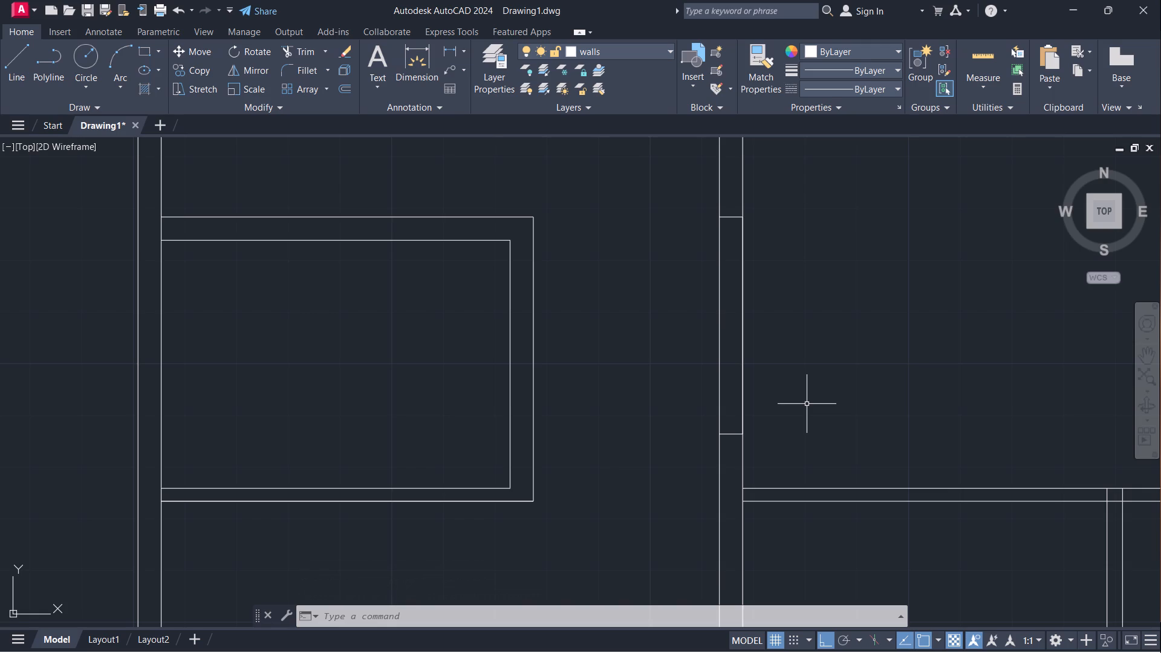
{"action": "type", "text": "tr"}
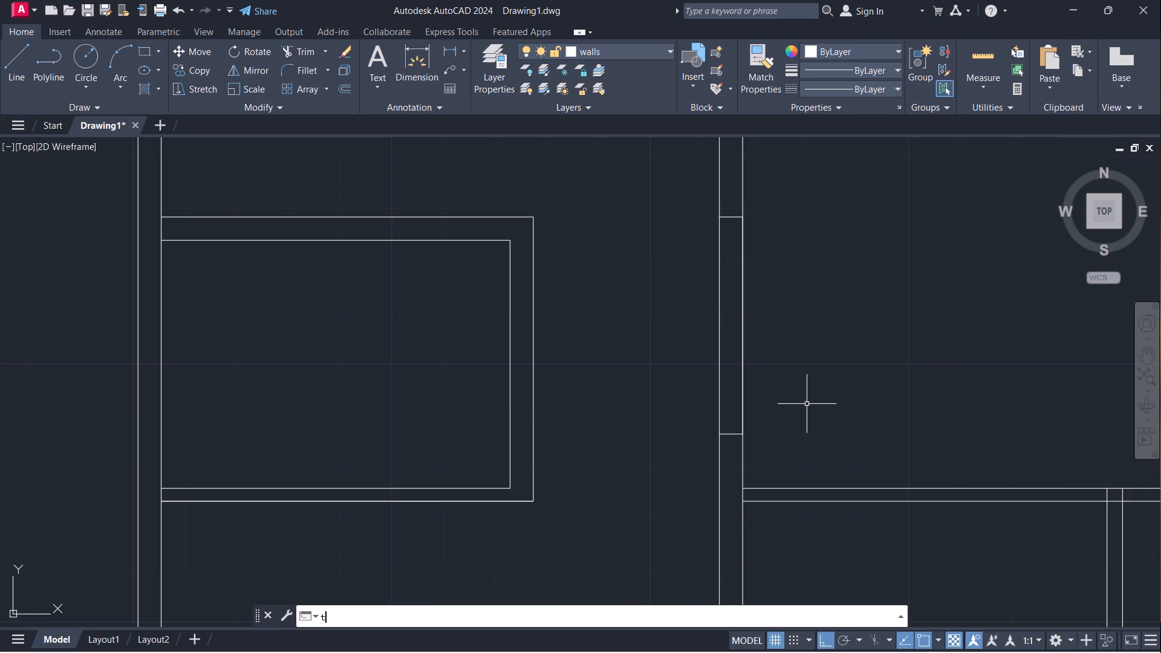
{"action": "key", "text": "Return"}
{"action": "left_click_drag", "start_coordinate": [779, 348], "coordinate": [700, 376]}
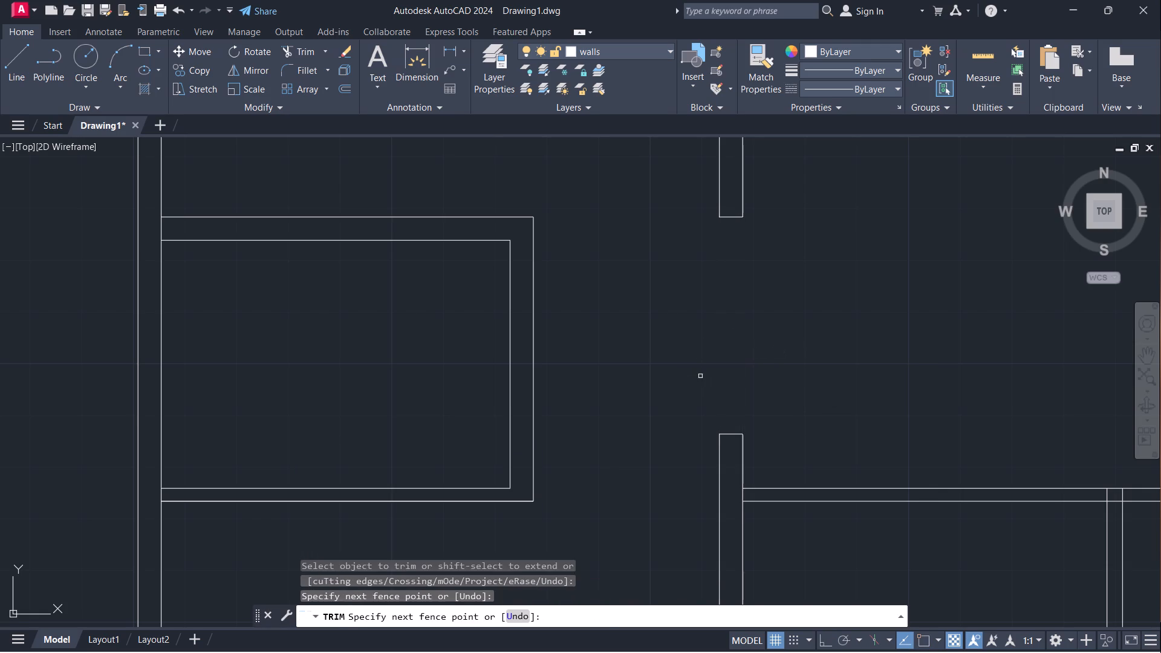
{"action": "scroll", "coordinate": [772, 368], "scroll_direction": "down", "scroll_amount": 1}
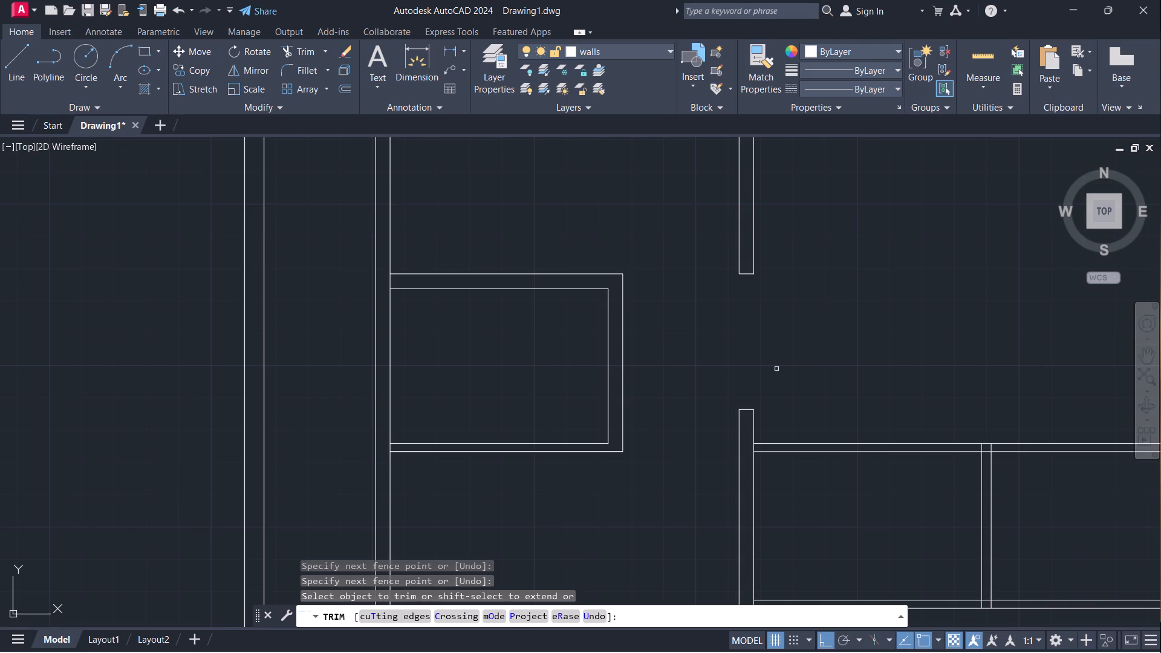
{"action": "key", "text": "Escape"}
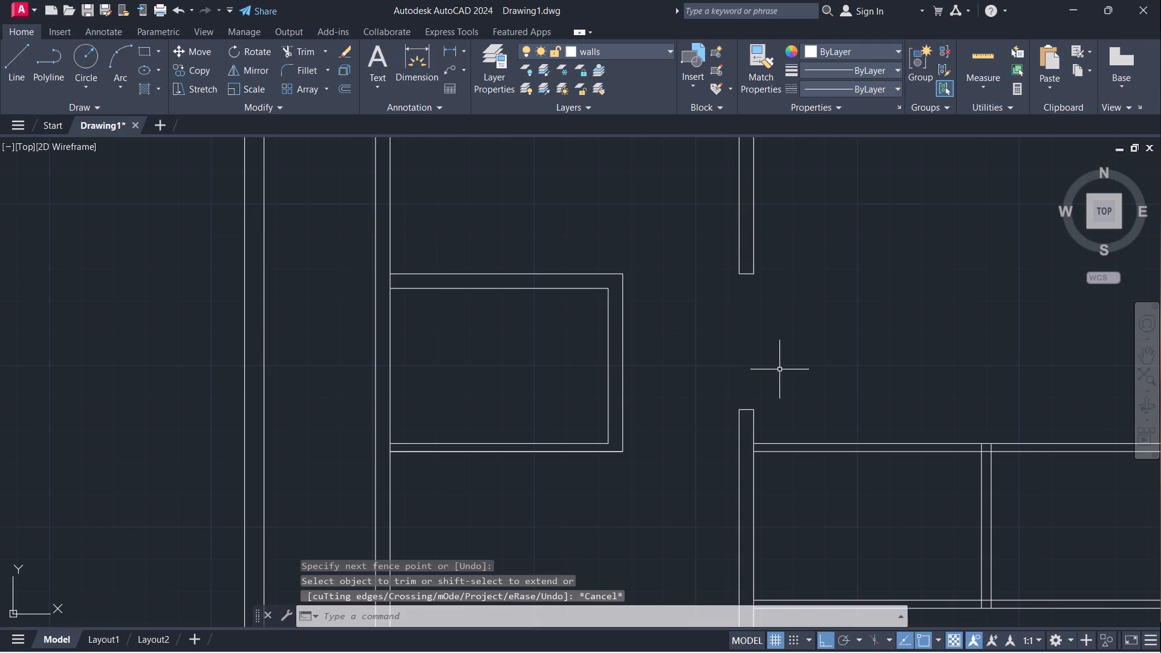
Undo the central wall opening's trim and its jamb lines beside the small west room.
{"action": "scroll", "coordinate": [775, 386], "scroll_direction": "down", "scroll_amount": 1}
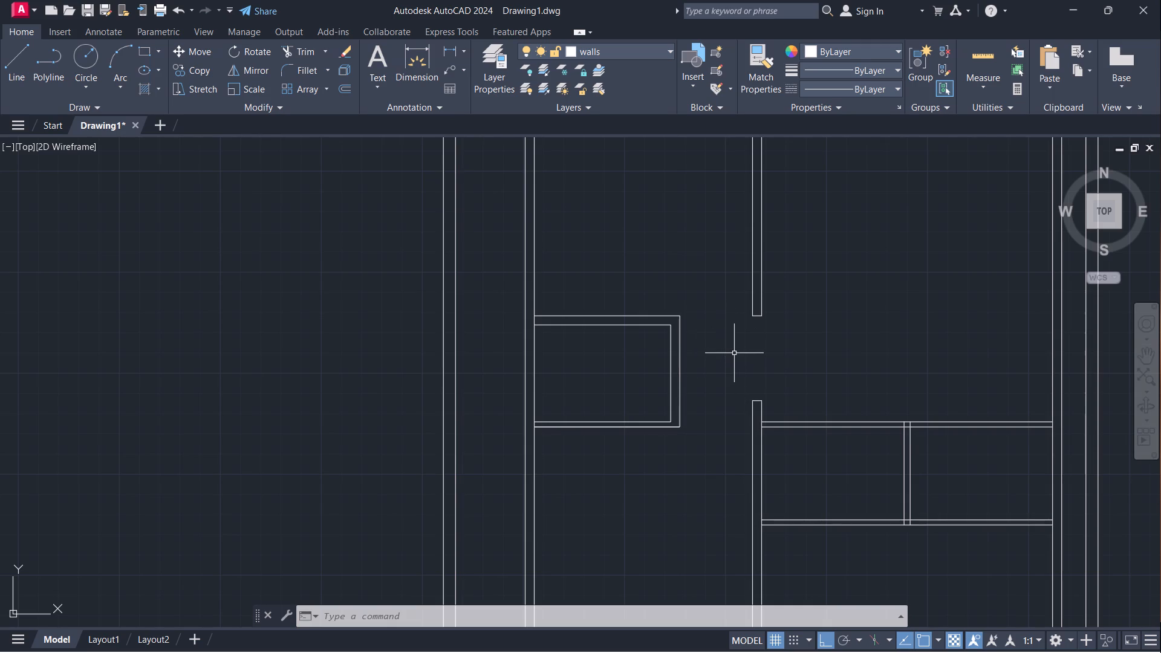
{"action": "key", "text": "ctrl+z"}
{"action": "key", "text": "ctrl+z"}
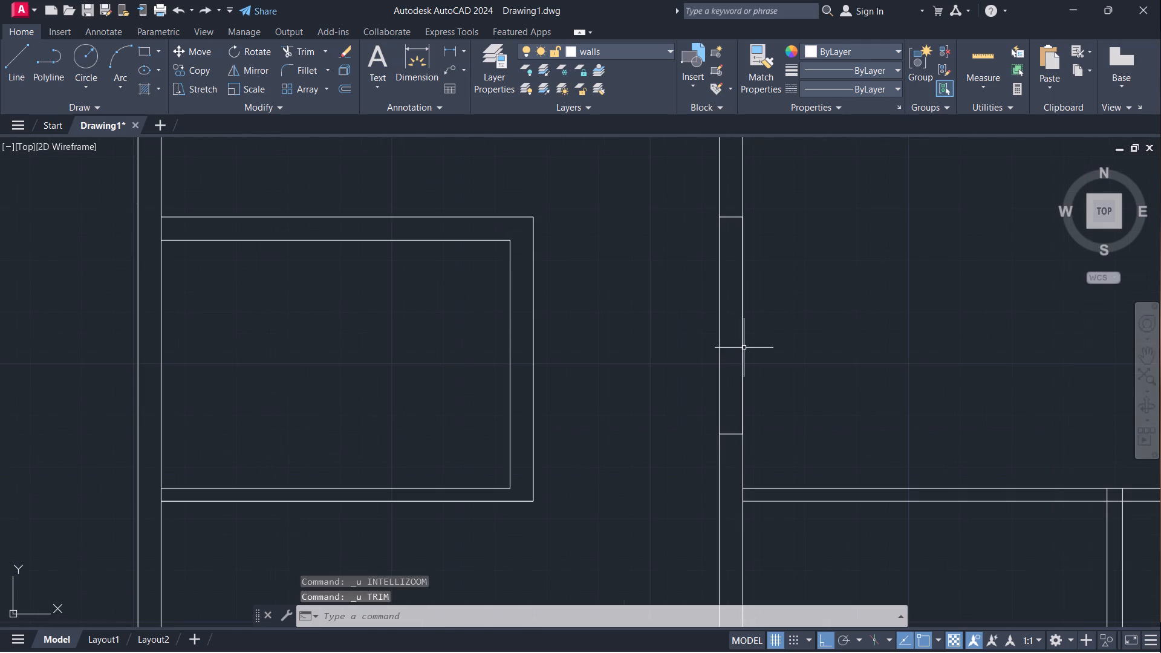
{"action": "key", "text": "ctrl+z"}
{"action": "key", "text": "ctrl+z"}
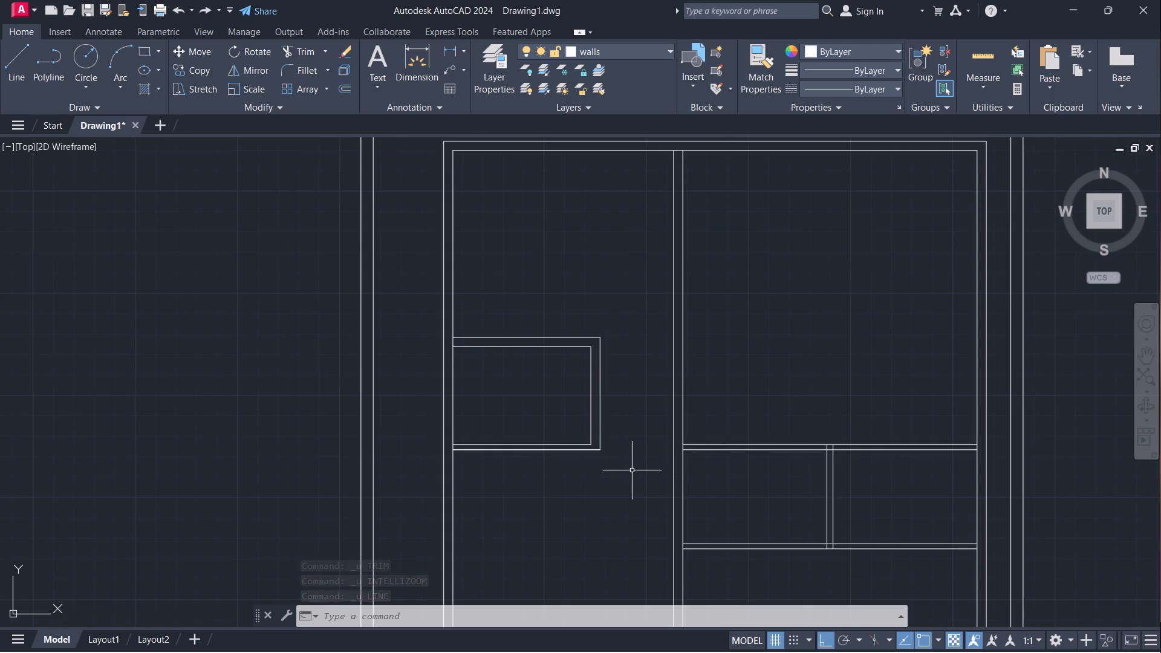
Outline a 3'6" opening across the central wall, running south from the level of the small west room's inner north wall line.
{"action": "middle_click_drag", "start_coordinate": [632, 470], "coordinate": [652, 438]}
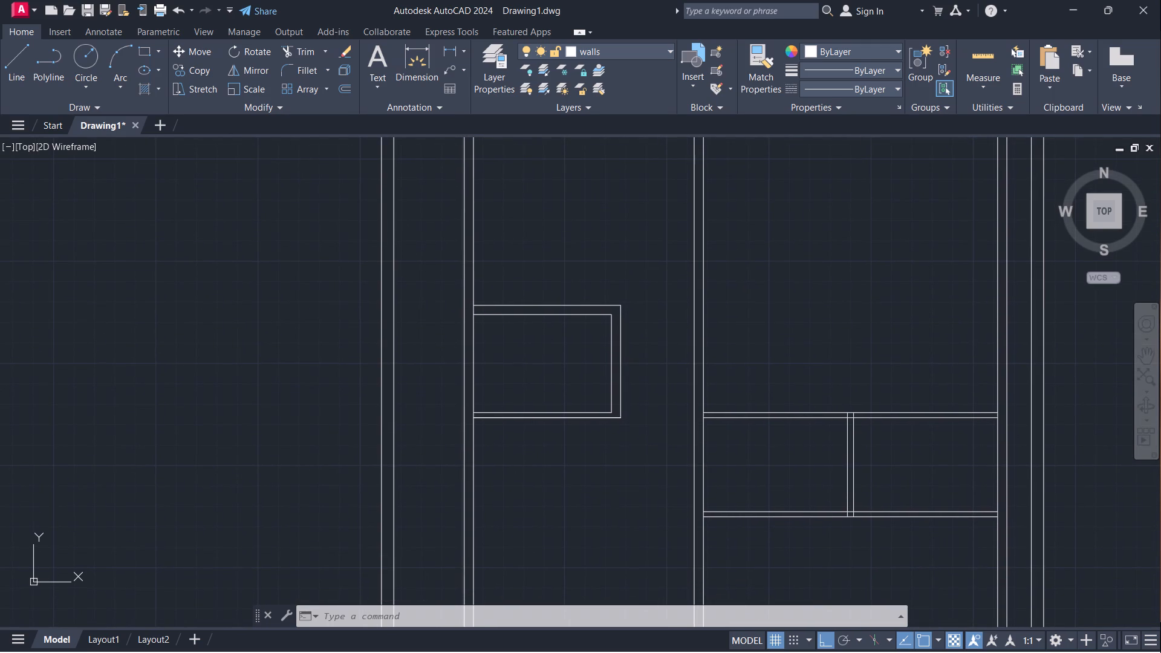
{"action": "key", "text": "l"}
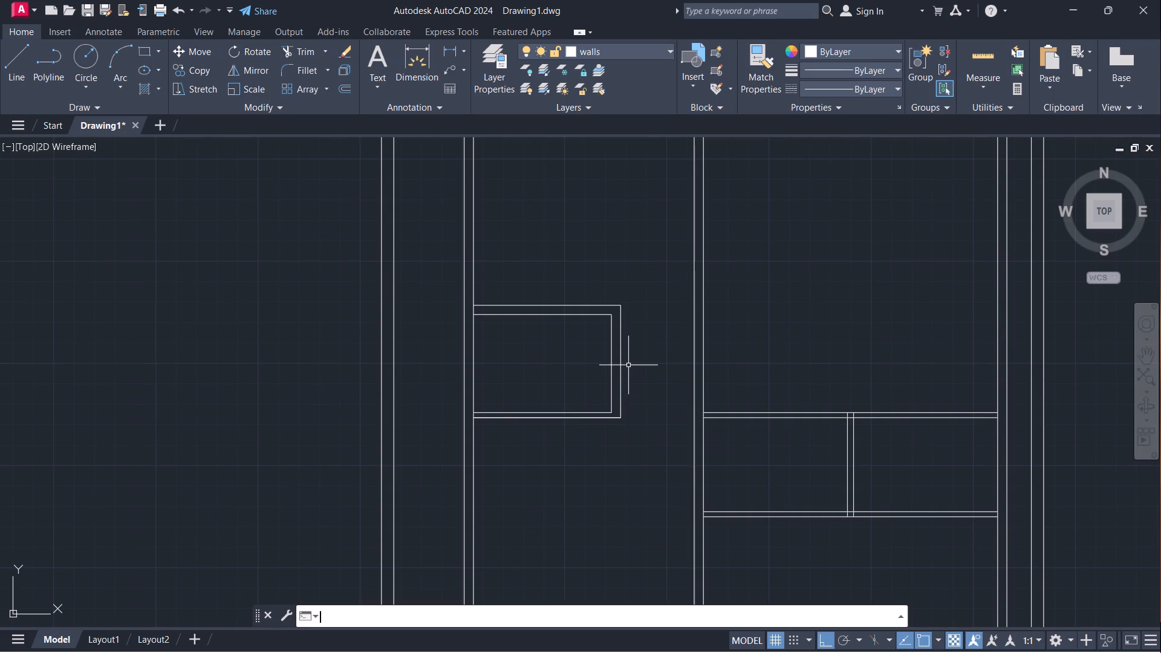
{"action": "key", "text": "Return"}
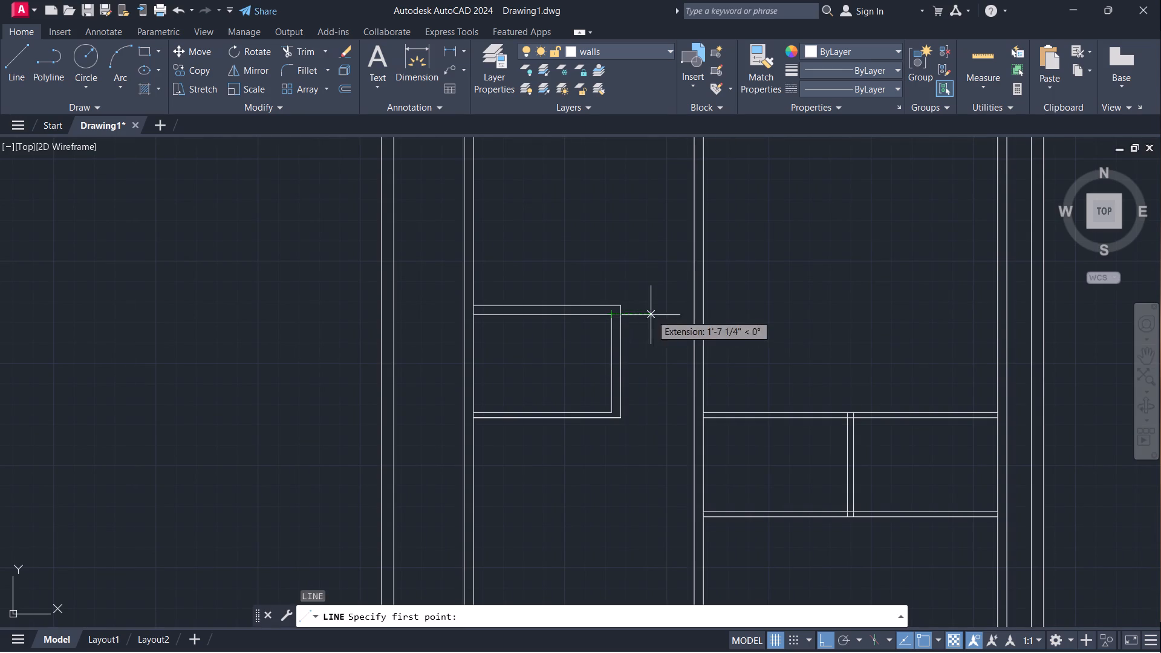
{"action": "left_click", "coordinate": [697, 310]}
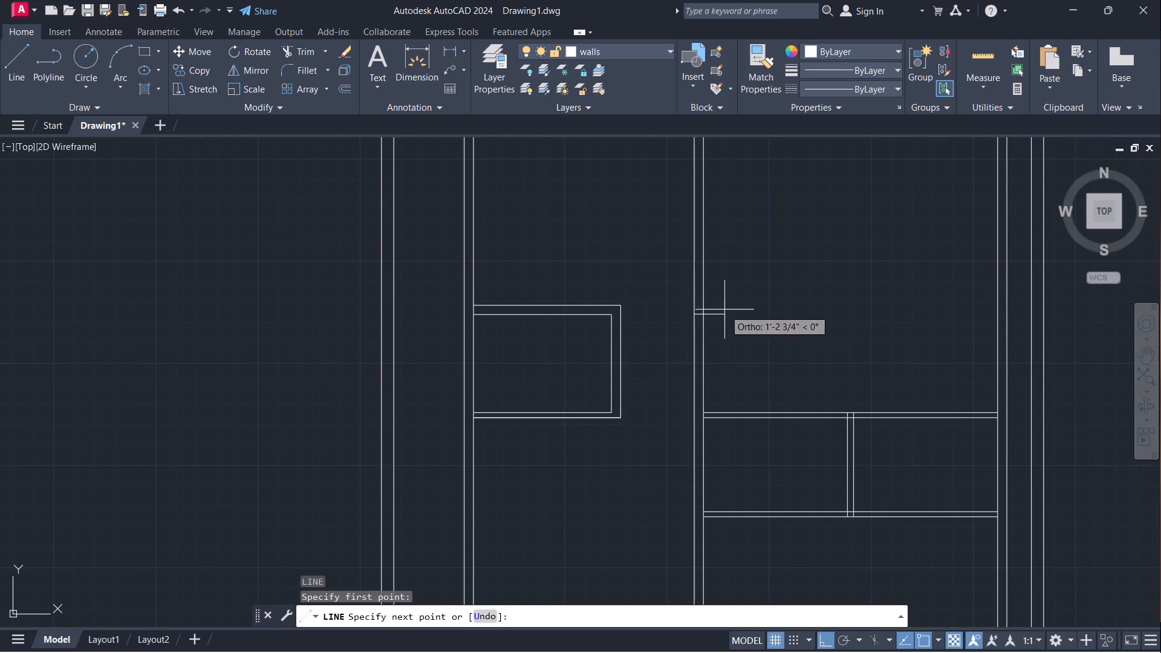
{"action": "left_click", "coordinate": [706, 309]}
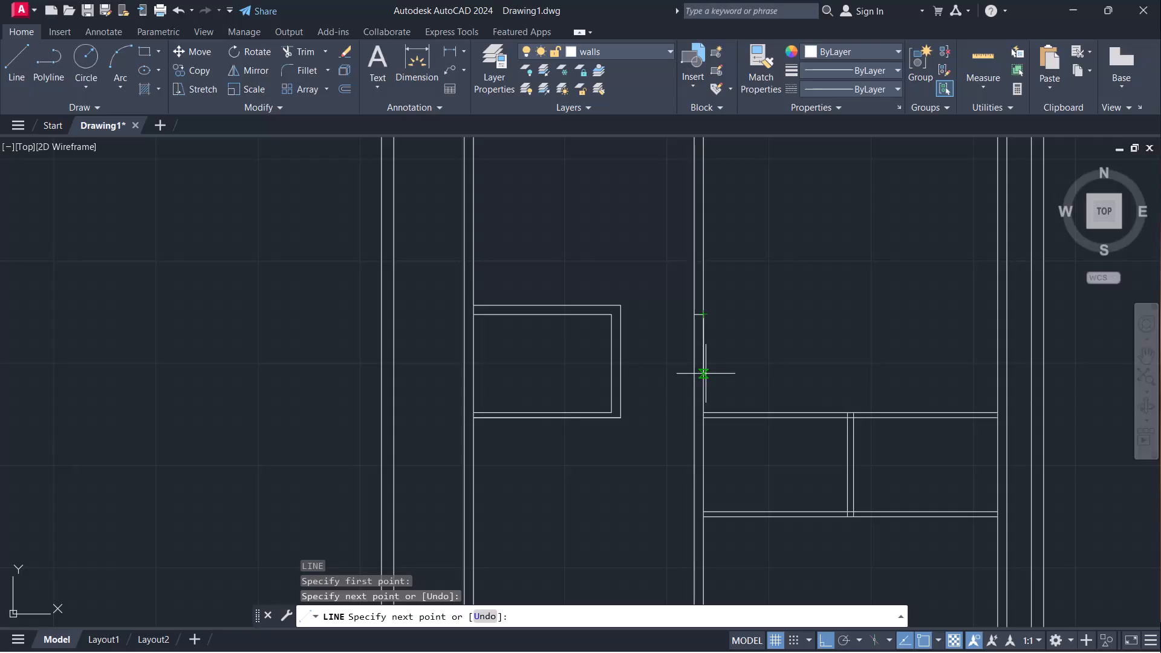
{"action": "key", "text": "3"}
{"action": "type", "text": "'6"}
{"action": "key", "text": "shift+quotedbl"}
{"action": "key", "text": "Return"}
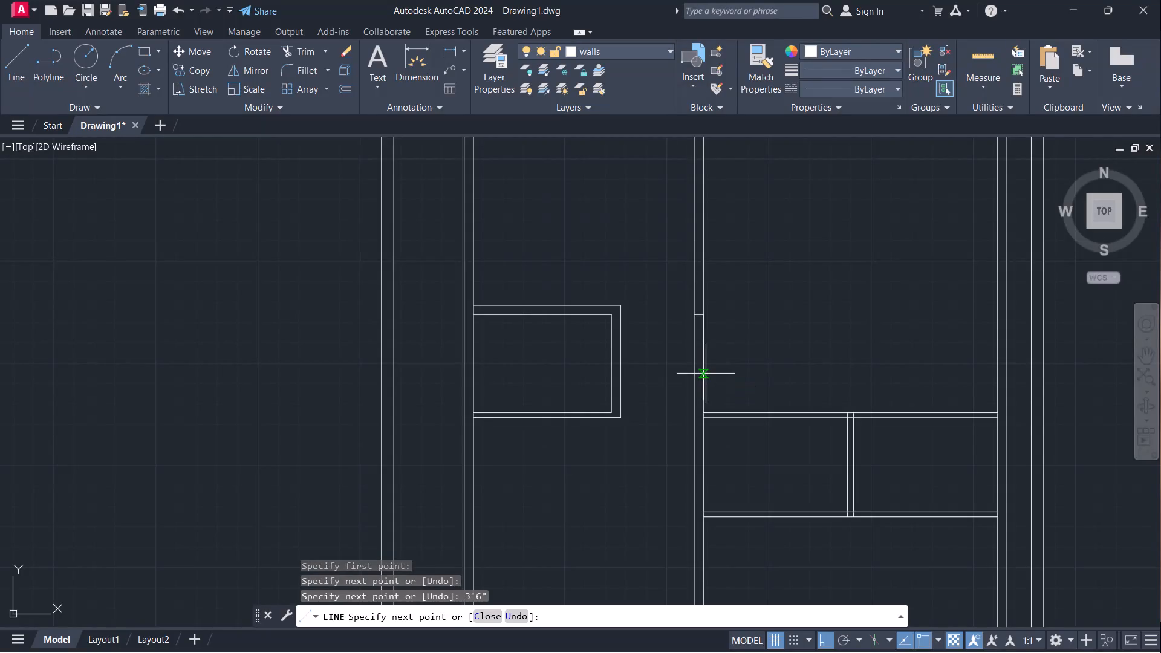
{"action": "left_click", "coordinate": [695, 399]}
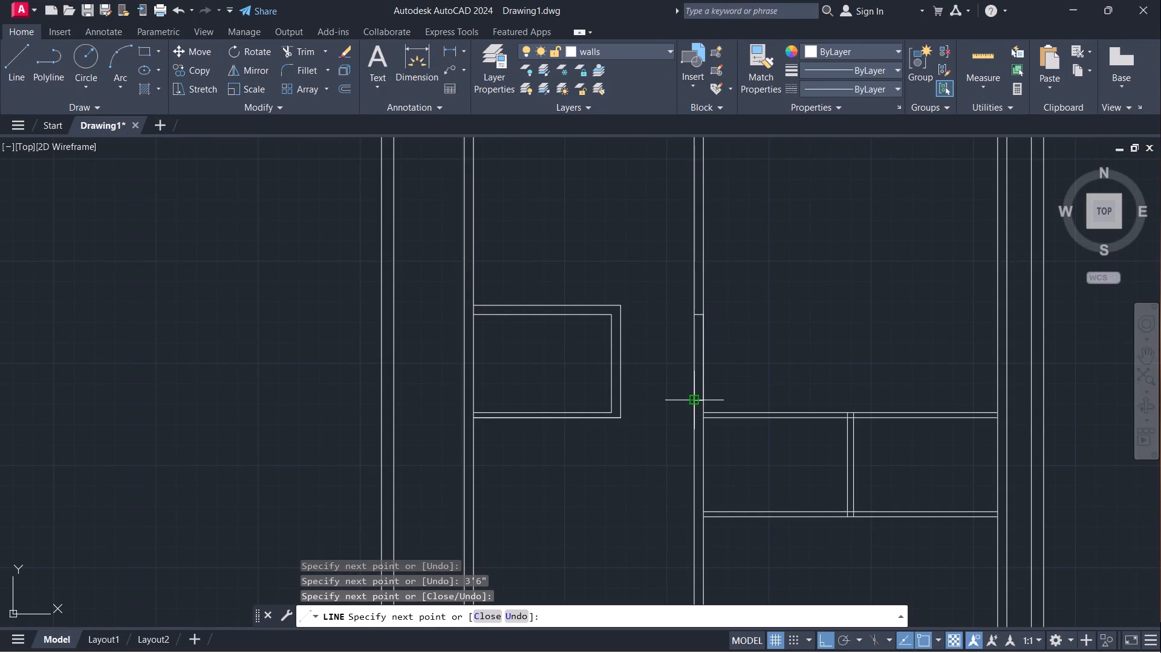
{"action": "key", "text": "Escape"}
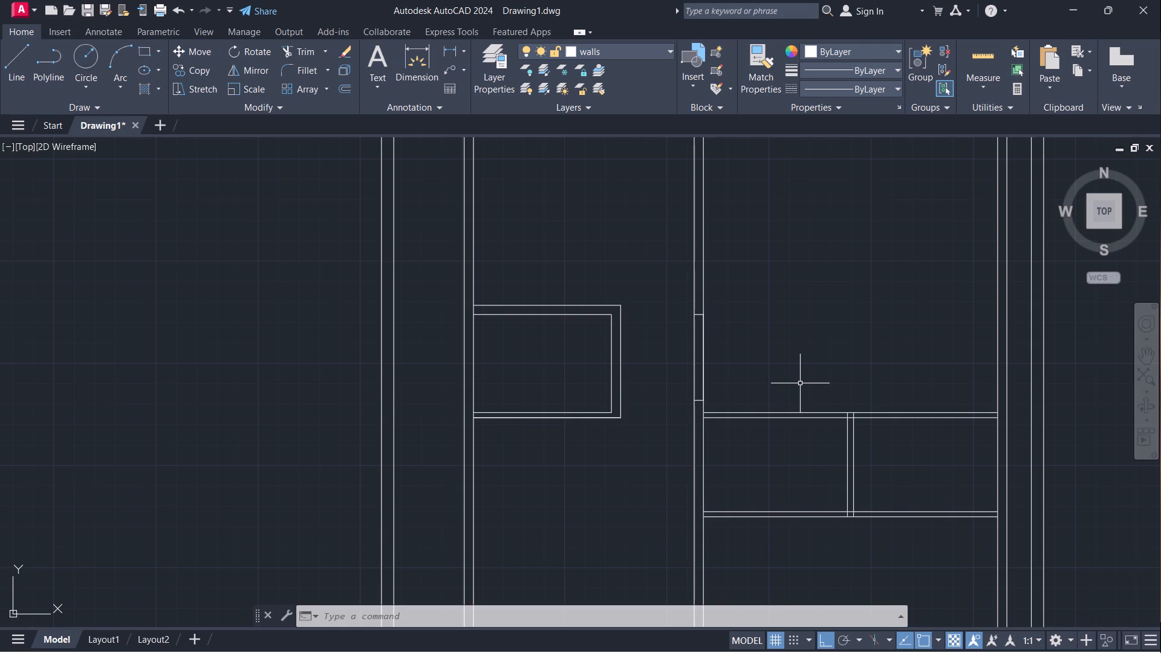
Draw a line 3" east from the divider's east face along the east rooms' northern partition, and north across its thickness as a jamb.
{"action": "key", "text": "l"}
{"action": "key", "text": "Return"}
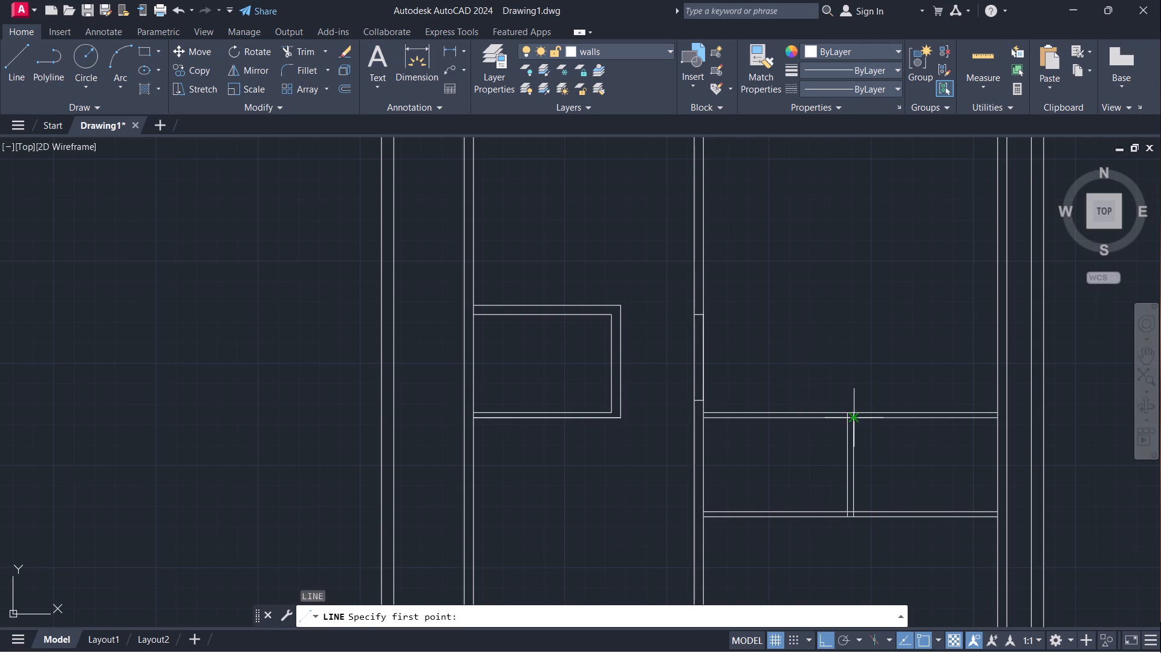
{"action": "scroll", "coordinate": [854, 424], "scroll_direction": "up", "scroll_amount": 2}
{"action": "left_click", "coordinate": [851, 414]}
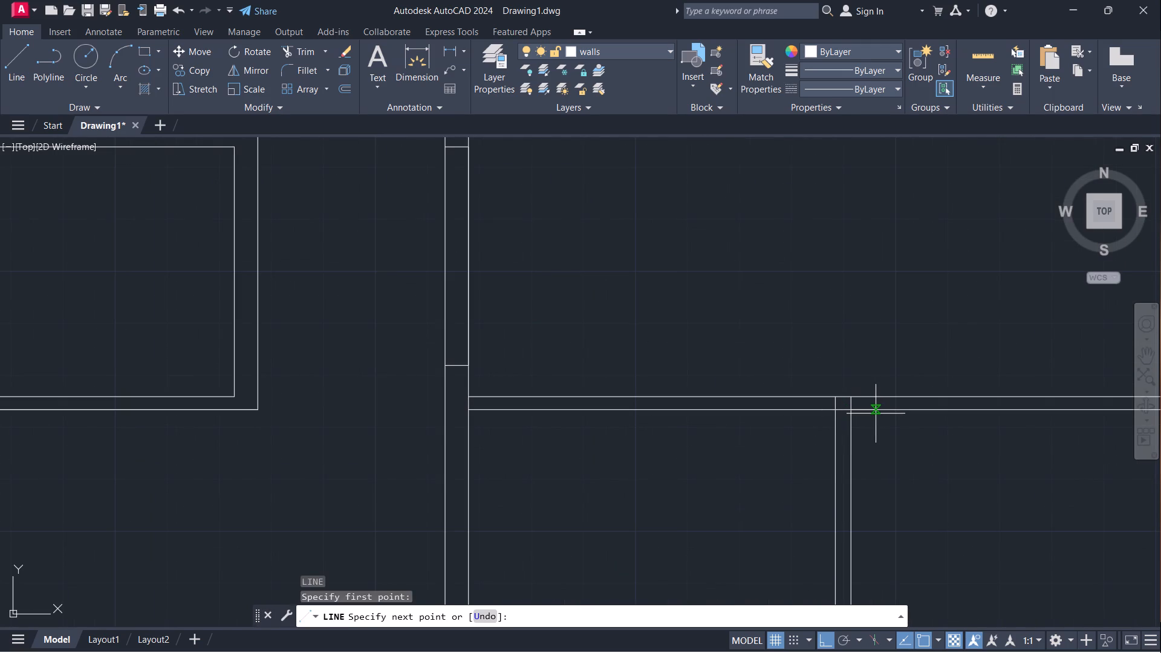
{"action": "key", "text": "3"}
{"action": "key", "text": "shift+quotedbl"}
{"action": "key", "text": "Return"}
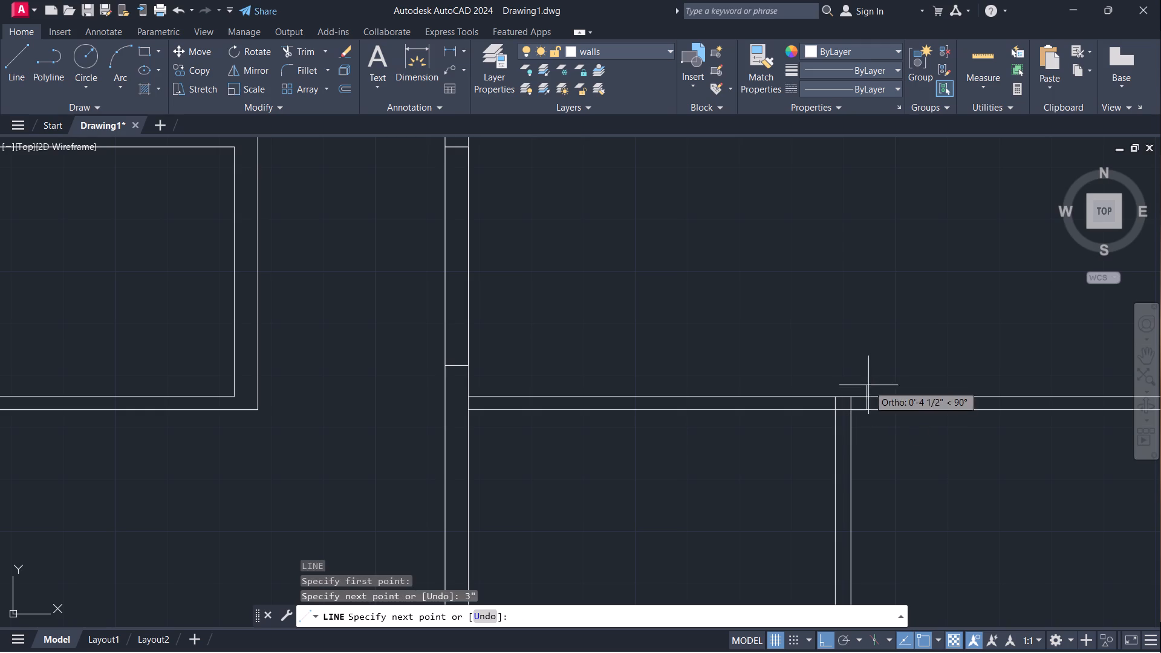
{"action": "left_click", "coordinate": [870, 396]}
Continue the line 2'6" east along the northern partition's north face and south across its thickness for the eastern jamb.
{"action": "scroll", "coordinate": [867, 390], "scroll_direction": "down", "scroll_amount": 1}
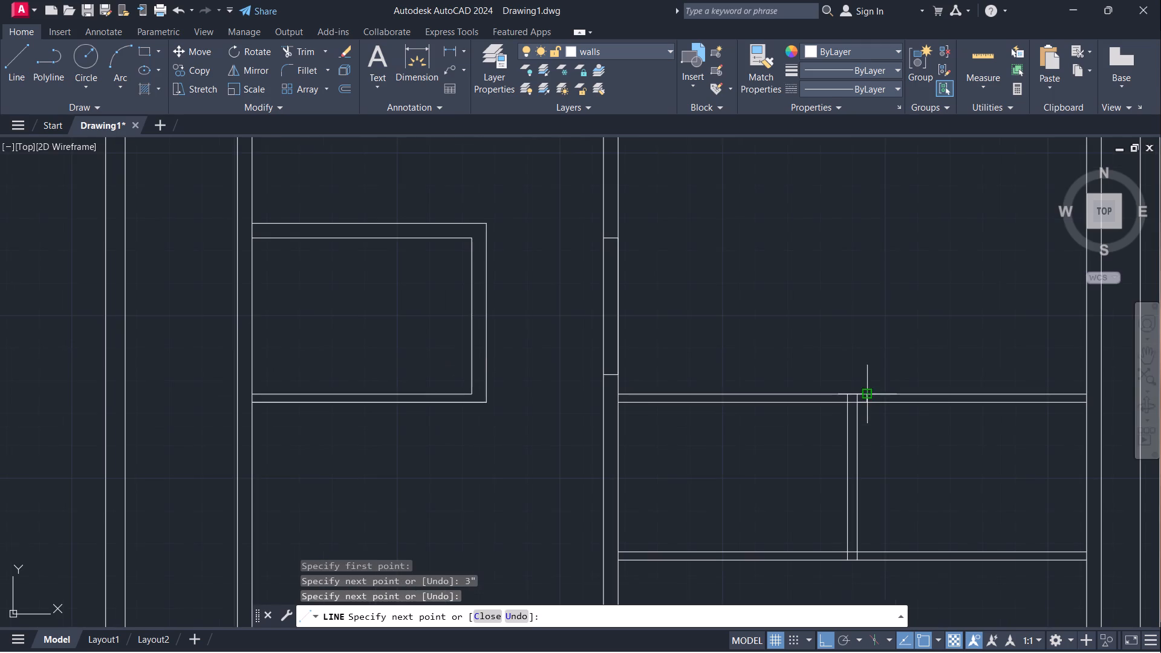
{"action": "key", "text": "2"}
{"action": "key", "text": "apostrophe"}
{"action": "key", "text": "6"}
{"action": "key", "text": "shift+quotedbl"}
{"action": "key", "text": "Return"}
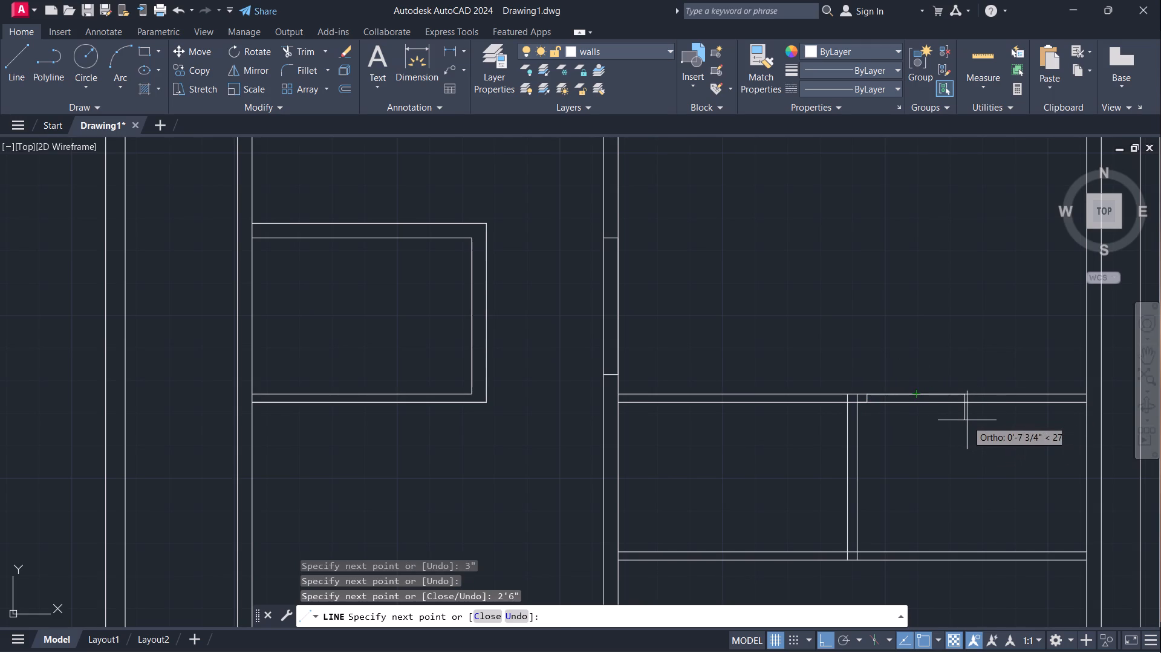
{"action": "scroll", "coordinate": [966, 400], "scroll_direction": "up", "scroll_amount": 1}
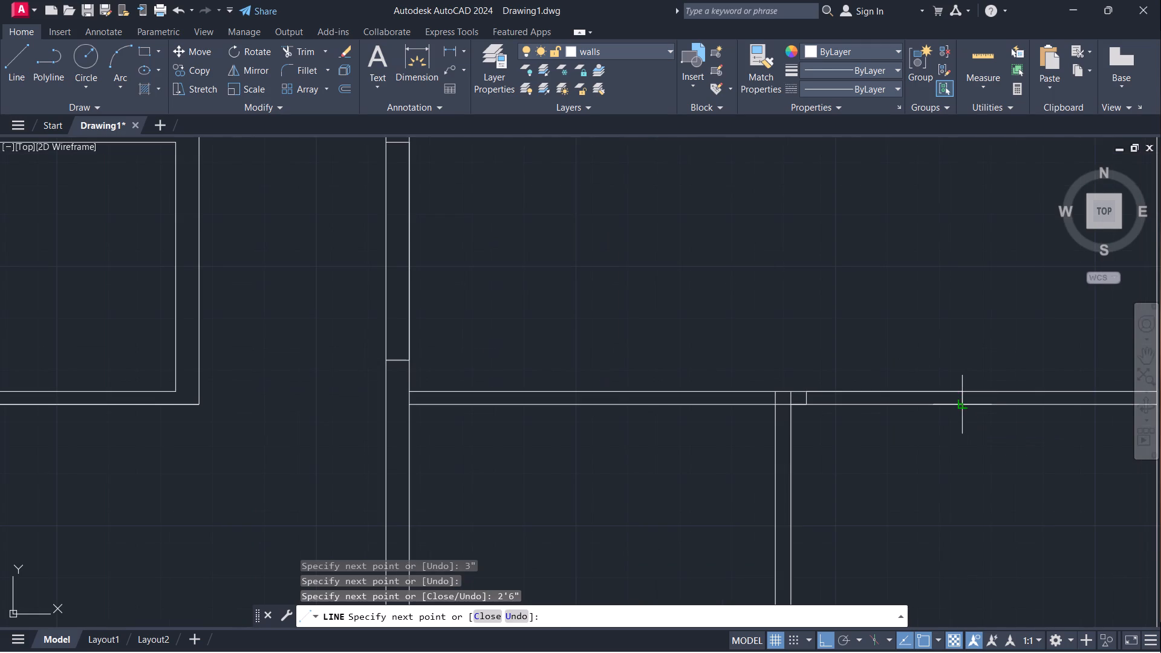
{"action": "left_click", "coordinate": [966, 403]}
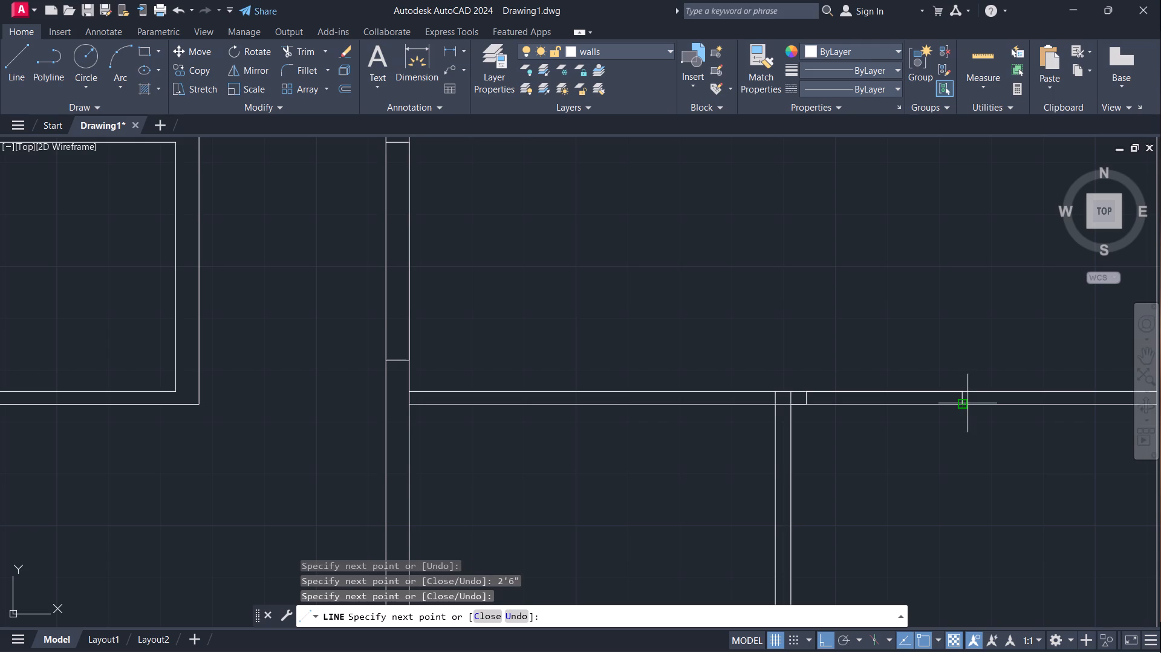
{"action": "key", "text": "Escape"}
Draw a line 3" east from the central wall along the southern partition's south face, and north across its thickness as a jamb.
{"action": "scroll", "coordinate": [955, 447], "scroll_direction": "down", "scroll_amount": 2}
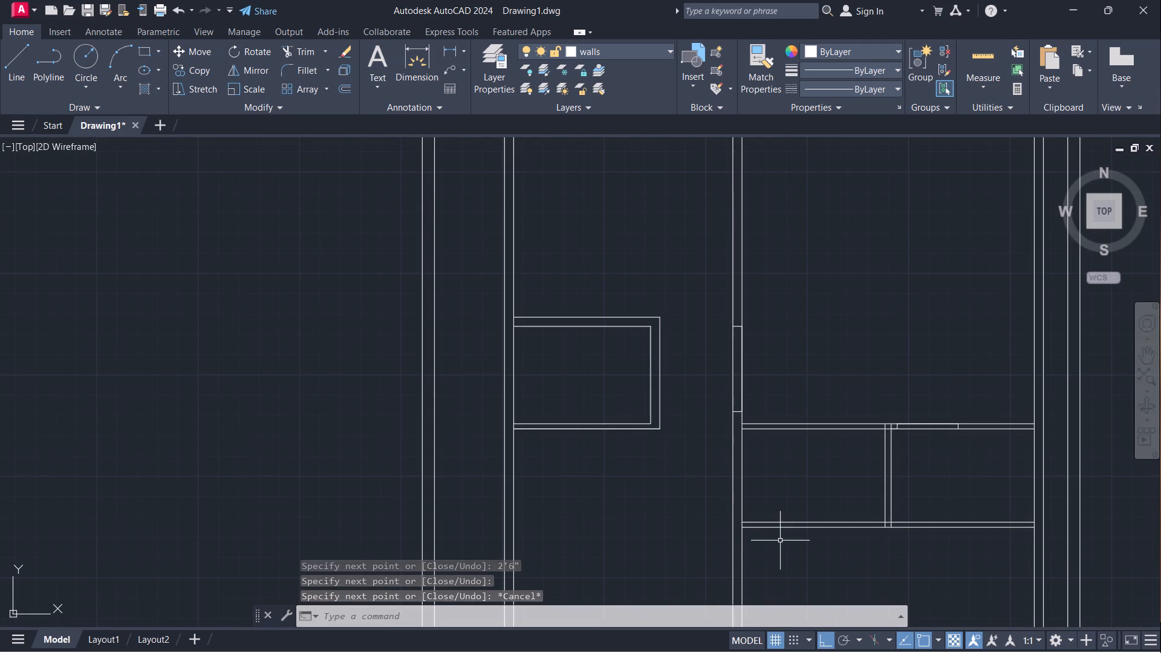
{"action": "middle_click_drag", "start_coordinate": [780, 541], "coordinate": [765, 507]}
{"action": "scroll", "coordinate": [752, 494], "scroll_direction": "up", "scroll_amount": 2}
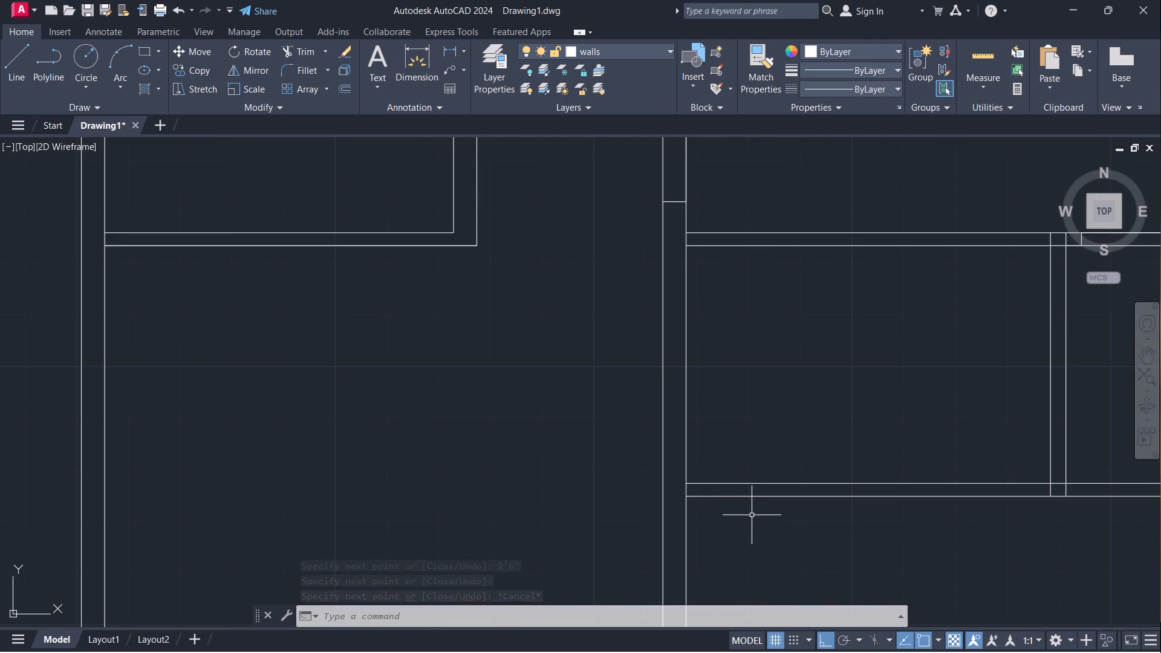
{"action": "key", "text": "l"}
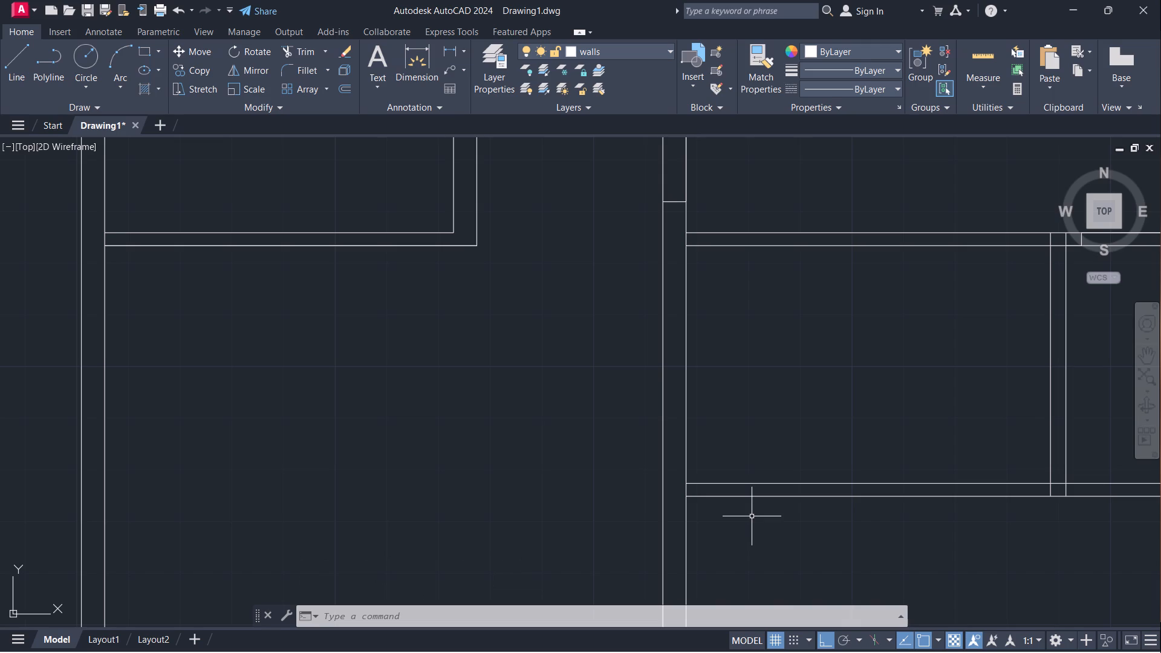
{"action": "key", "text": "Return"}
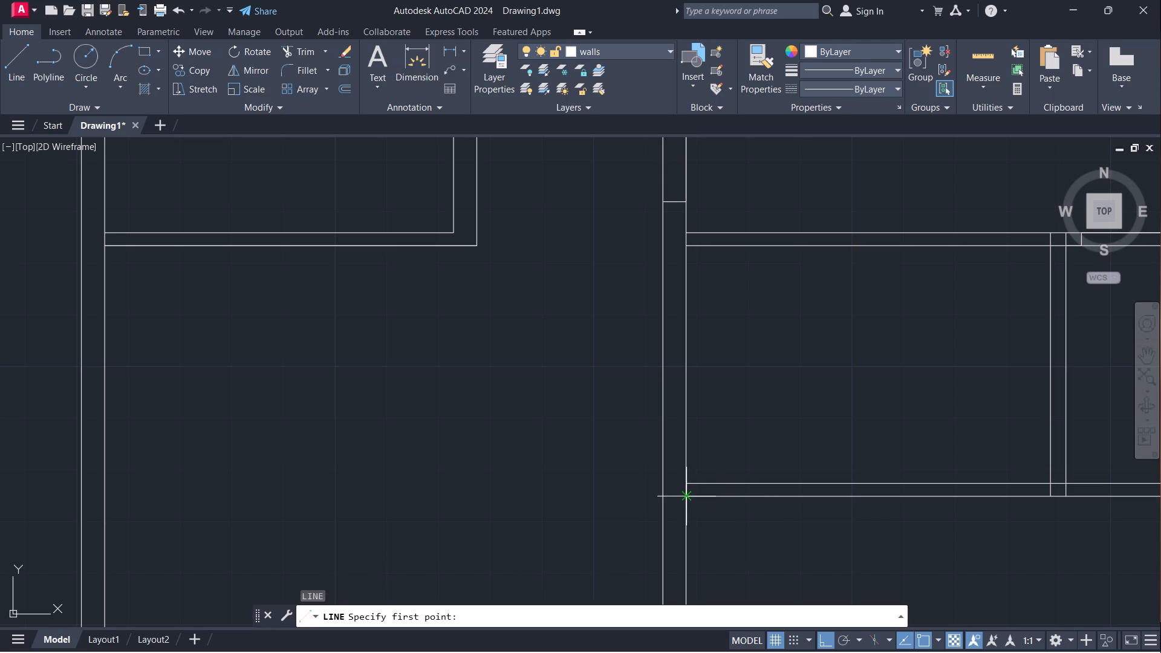
{"action": "left_click", "coordinate": [689, 498]}
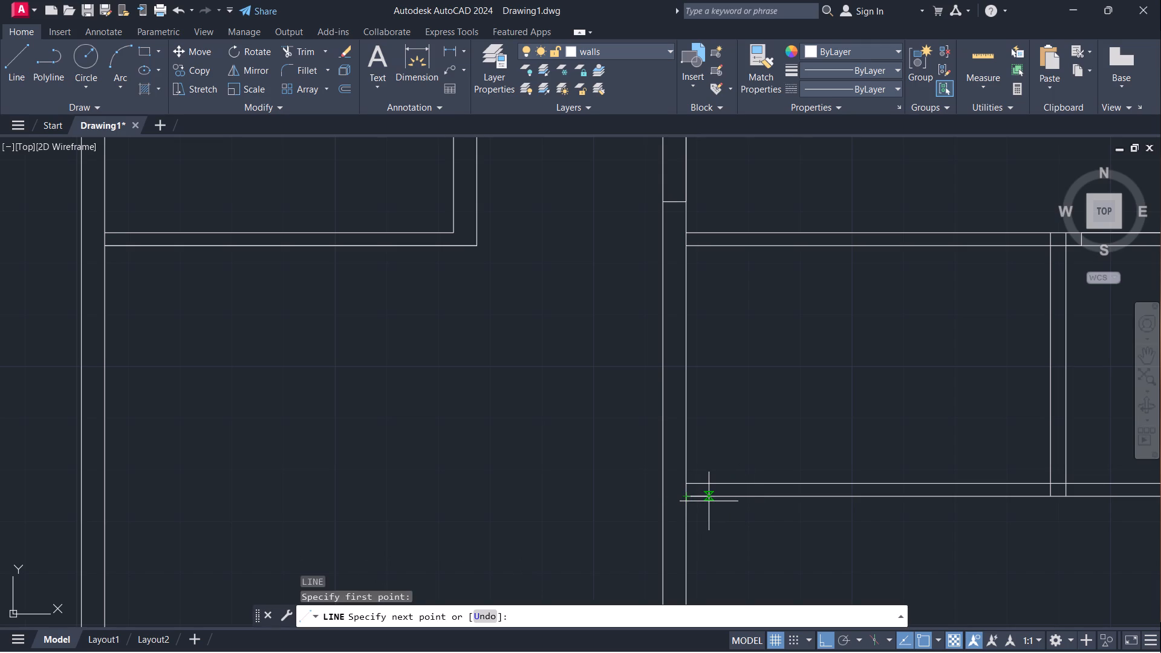
{"action": "key", "text": "3"}
{"action": "key", "text": "shift+quotedbl"}
{"action": "key", "text": "Return"}
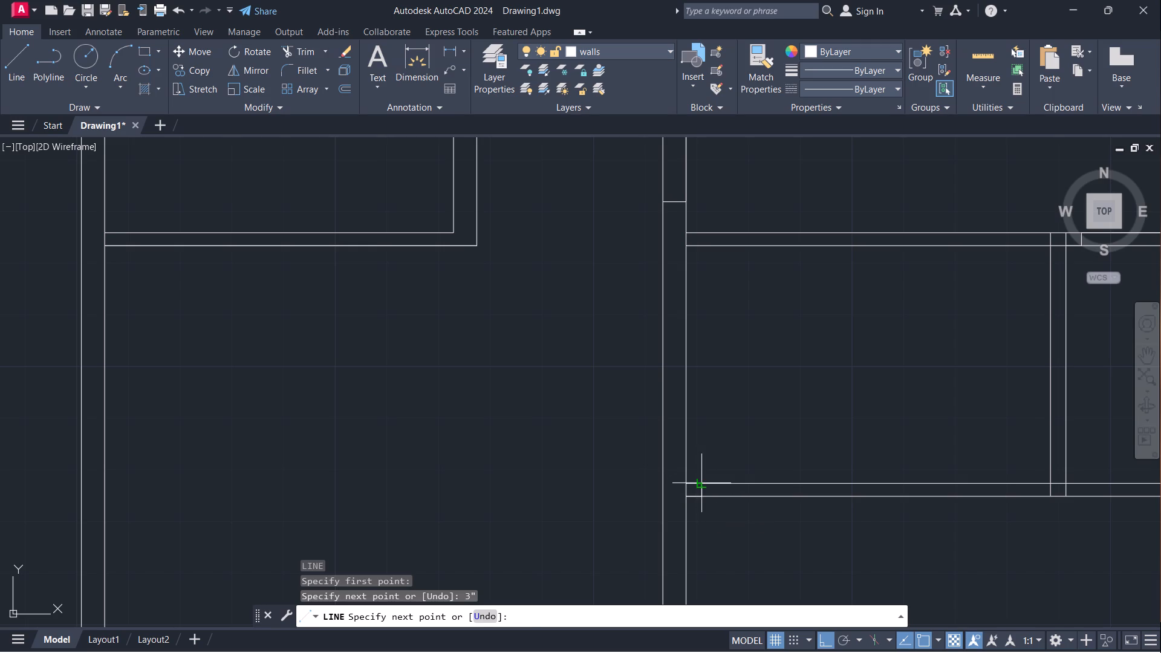
{"action": "left_click", "coordinate": [698, 481]}
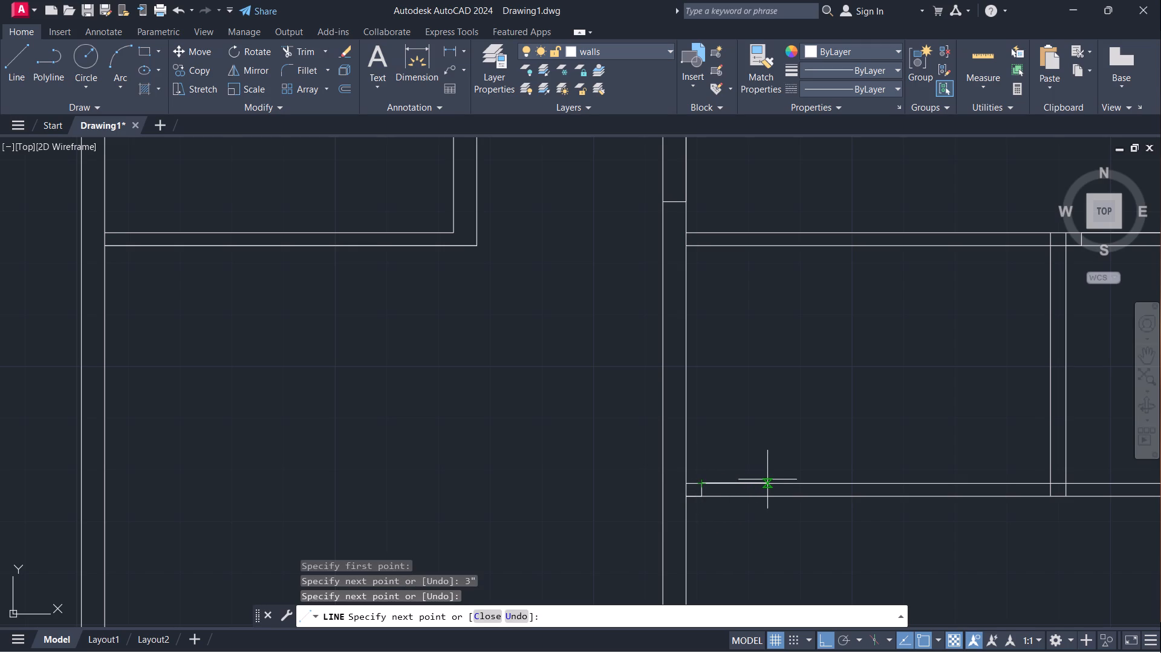
Continue the line 2'6" east along the southern partition's north face and south across its thickness for the eastern jamb.
{"action": "key", "text": "2"}
{"action": "type", "text": "'6"}
{"action": "key", "text": "shift+quotedbl"}
{"action": "key", "text": "Return"}
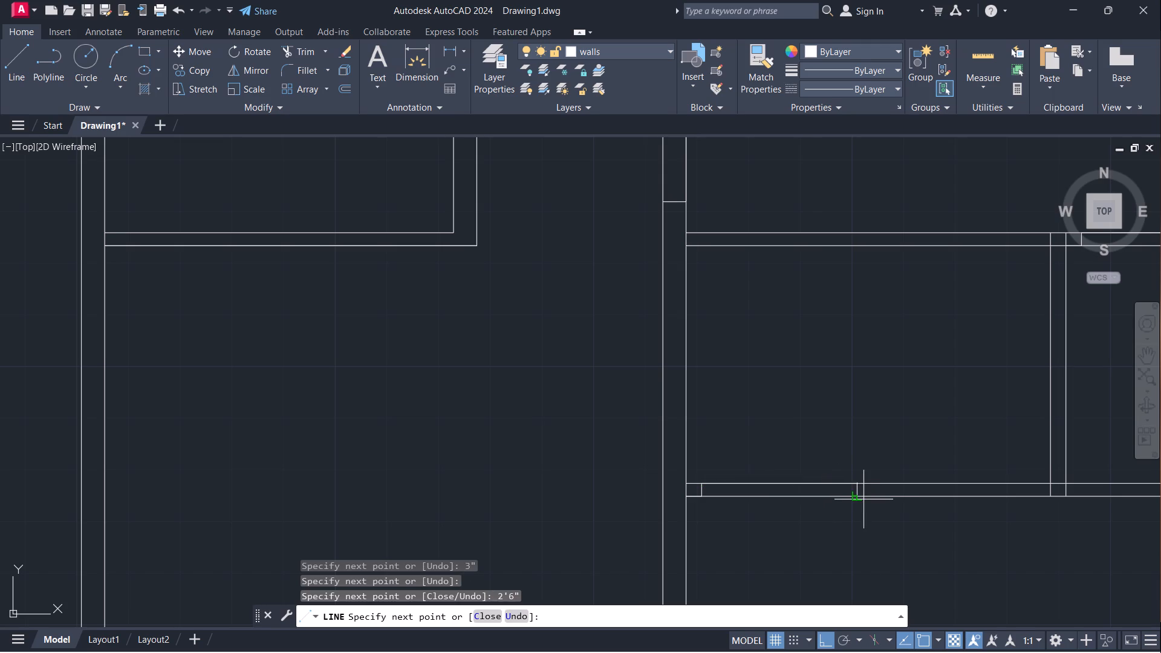
{"action": "left_click", "coordinate": [862, 499]}
{"action": "key", "text": "Escape"}
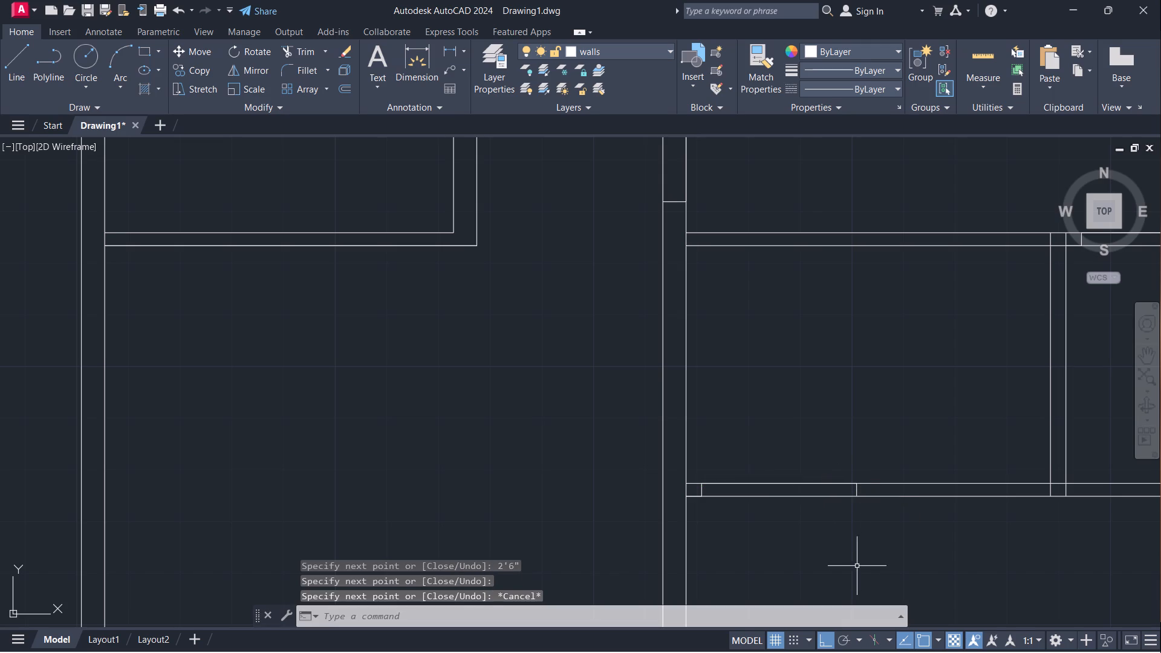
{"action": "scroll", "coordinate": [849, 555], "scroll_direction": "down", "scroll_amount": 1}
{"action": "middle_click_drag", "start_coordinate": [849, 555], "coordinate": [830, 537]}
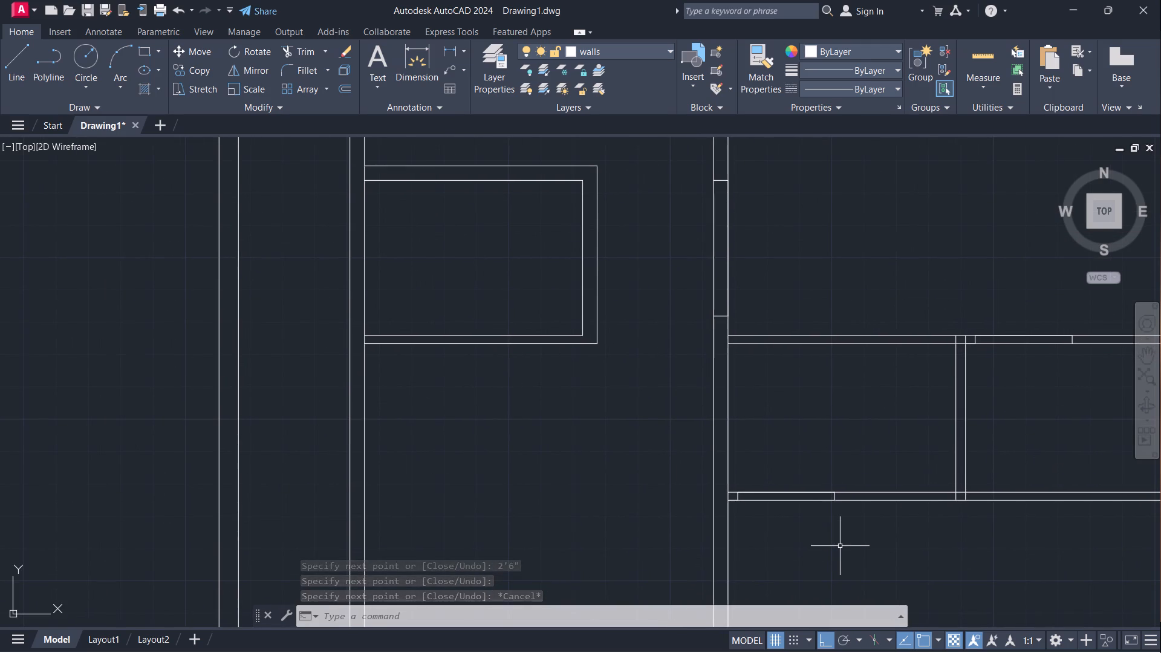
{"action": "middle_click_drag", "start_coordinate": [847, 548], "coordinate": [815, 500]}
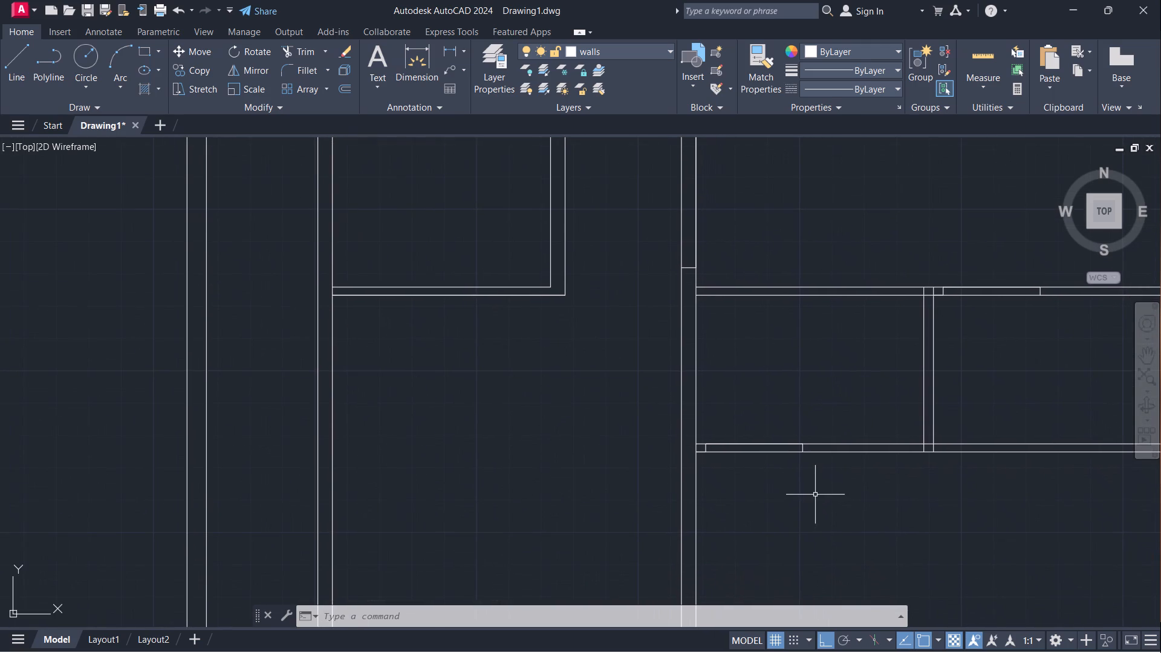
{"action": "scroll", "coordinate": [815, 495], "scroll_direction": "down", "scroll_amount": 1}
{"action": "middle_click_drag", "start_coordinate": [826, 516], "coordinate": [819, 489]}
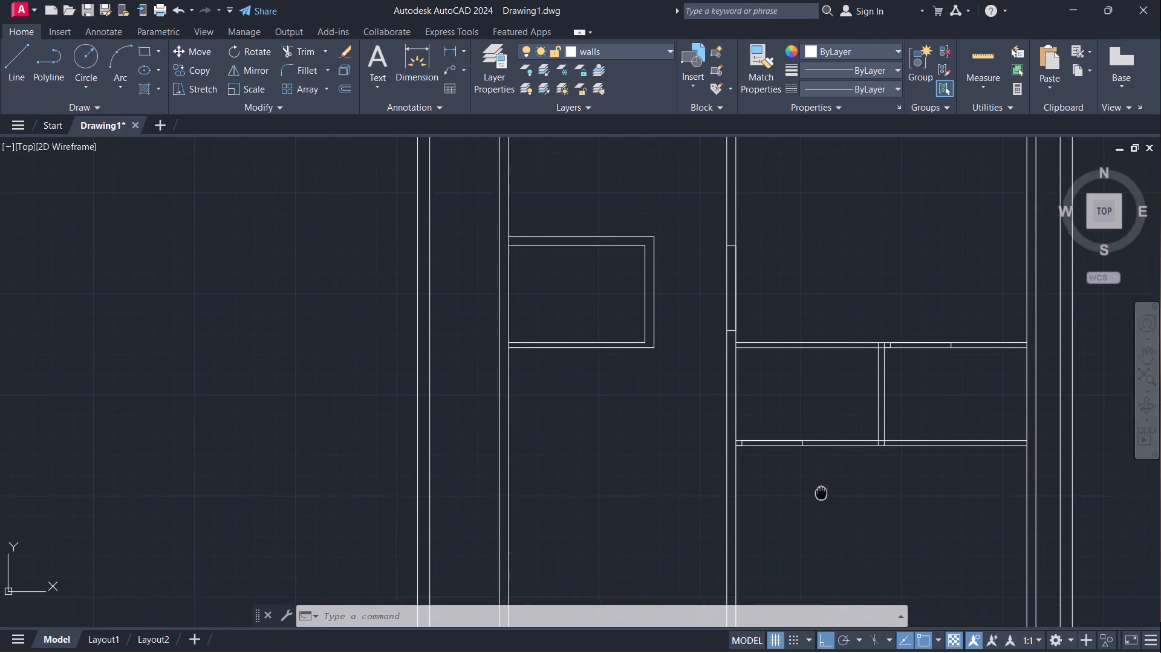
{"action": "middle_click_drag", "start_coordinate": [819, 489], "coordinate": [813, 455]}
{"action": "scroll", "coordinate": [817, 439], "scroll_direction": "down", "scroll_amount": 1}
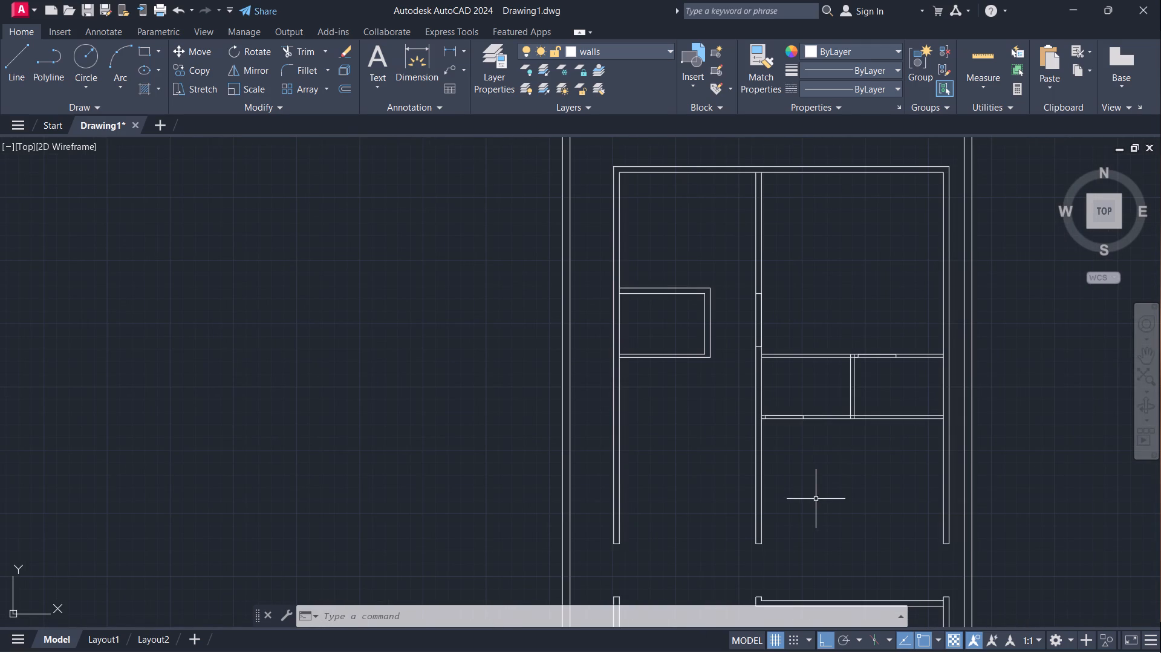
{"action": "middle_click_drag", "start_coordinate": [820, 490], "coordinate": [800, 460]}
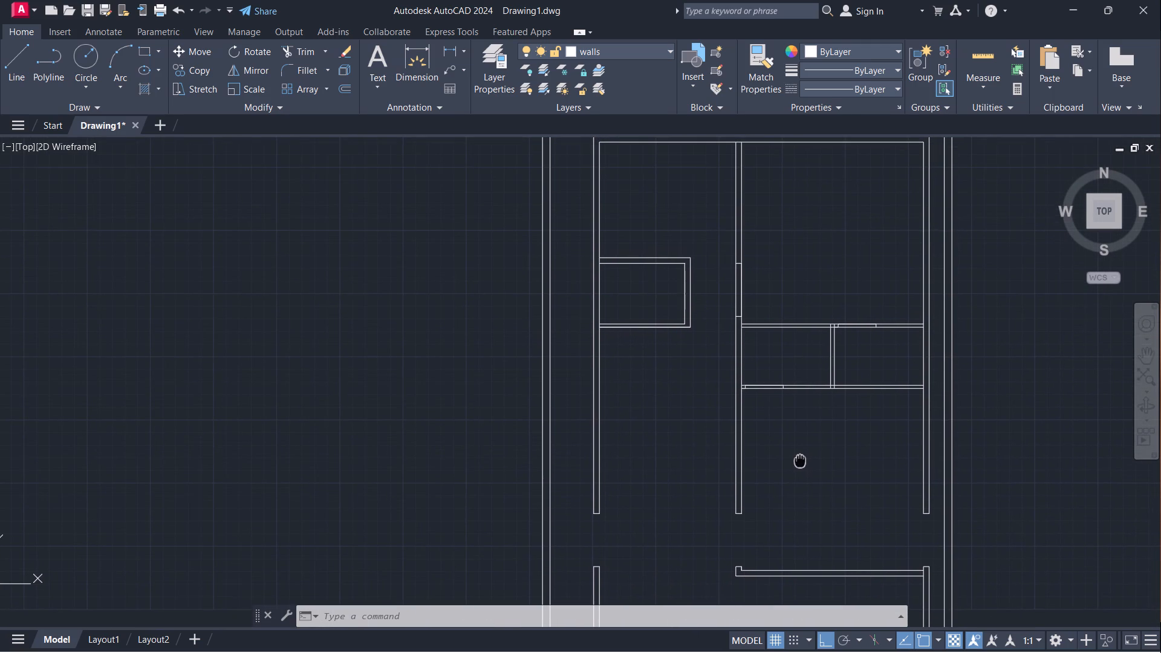
Draw a line 1' west from the central wall along the inner building's north wall, and north across its thickness as a jamb.
{"action": "middle_click_drag", "start_coordinate": [800, 460], "coordinate": [800, 461]}
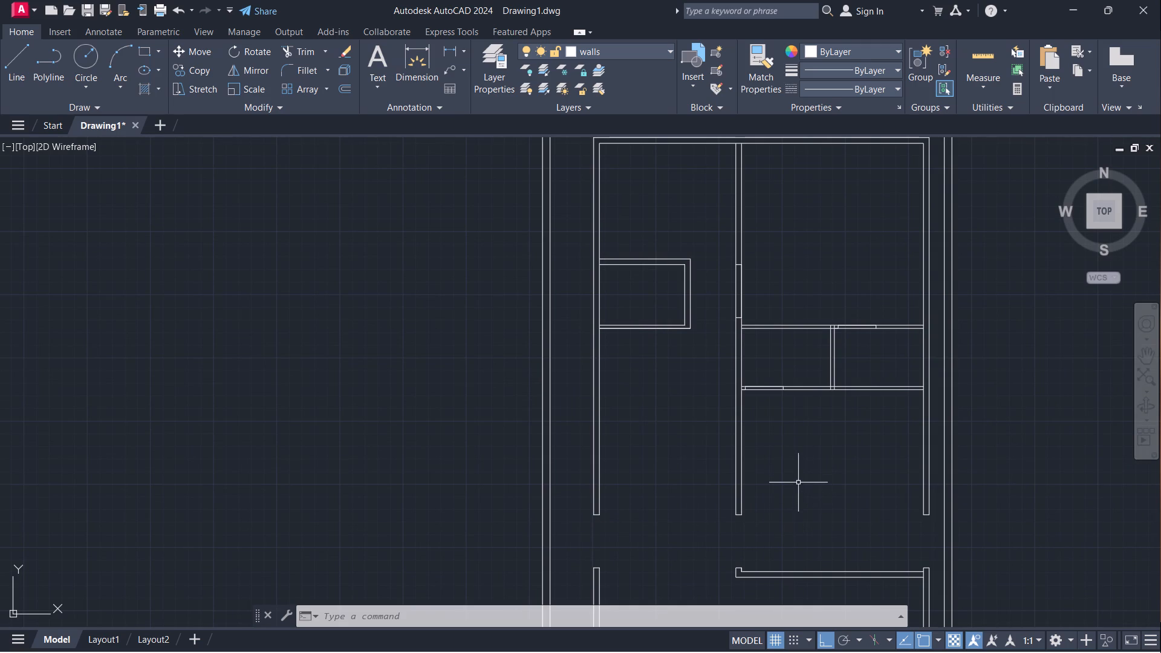
{"action": "scroll", "coordinate": [789, 487], "scroll_direction": "down", "scroll_amount": 2}
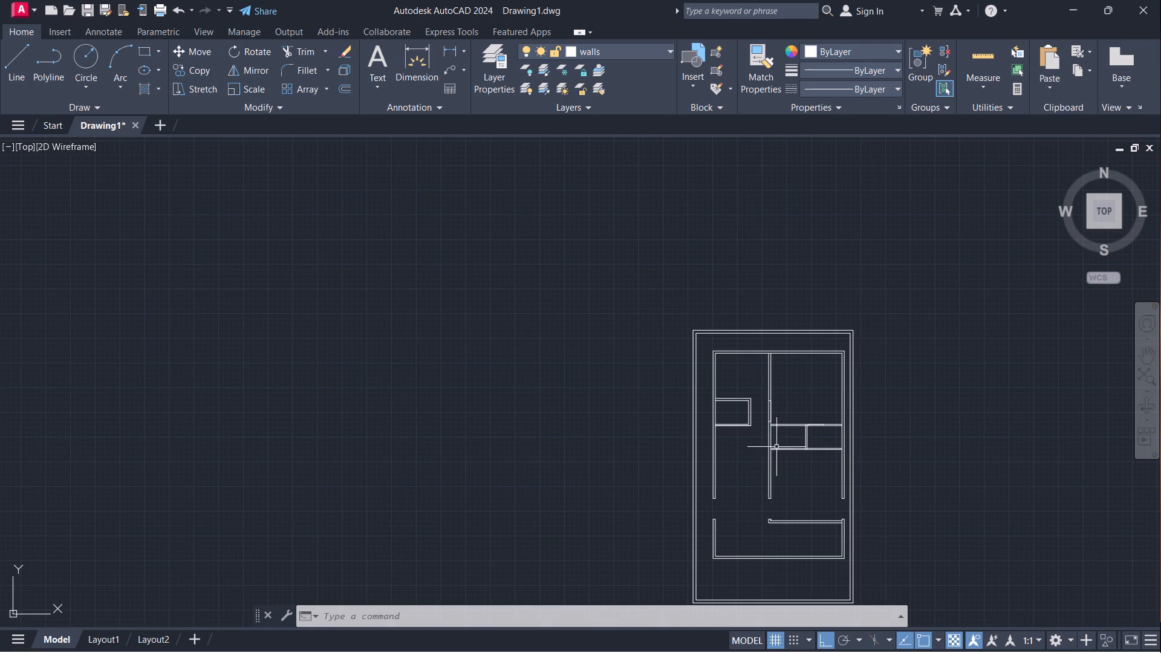
{"action": "scroll", "coordinate": [758, 365], "scroll_direction": "up", "scroll_amount": 4}
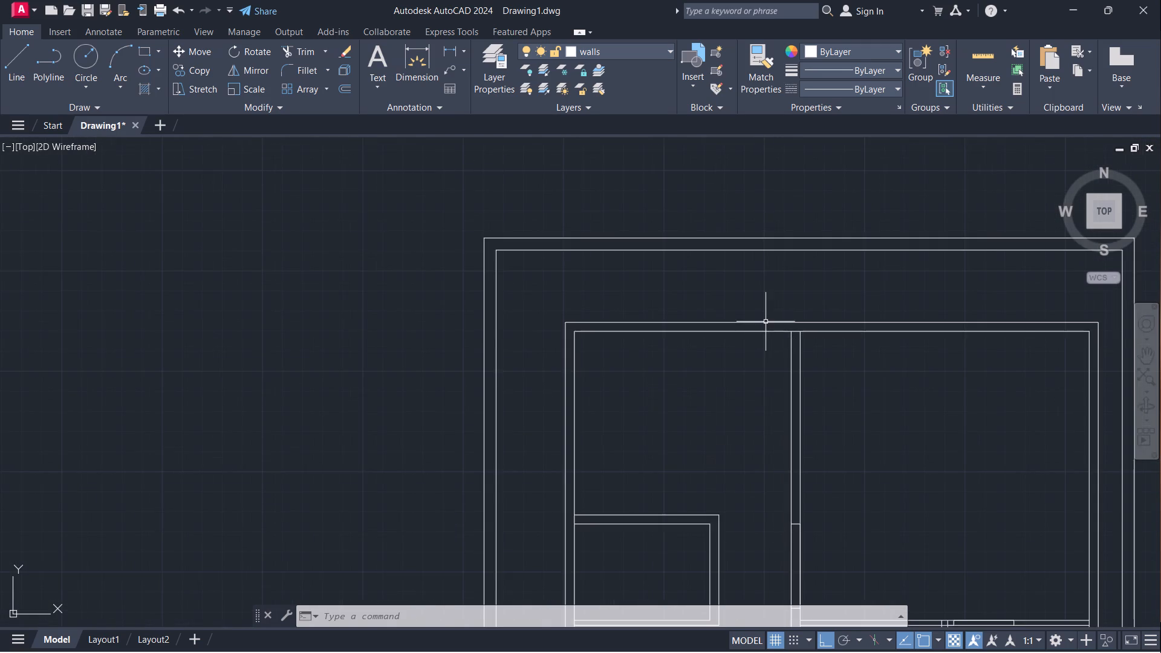
{"action": "key", "text": "l"}
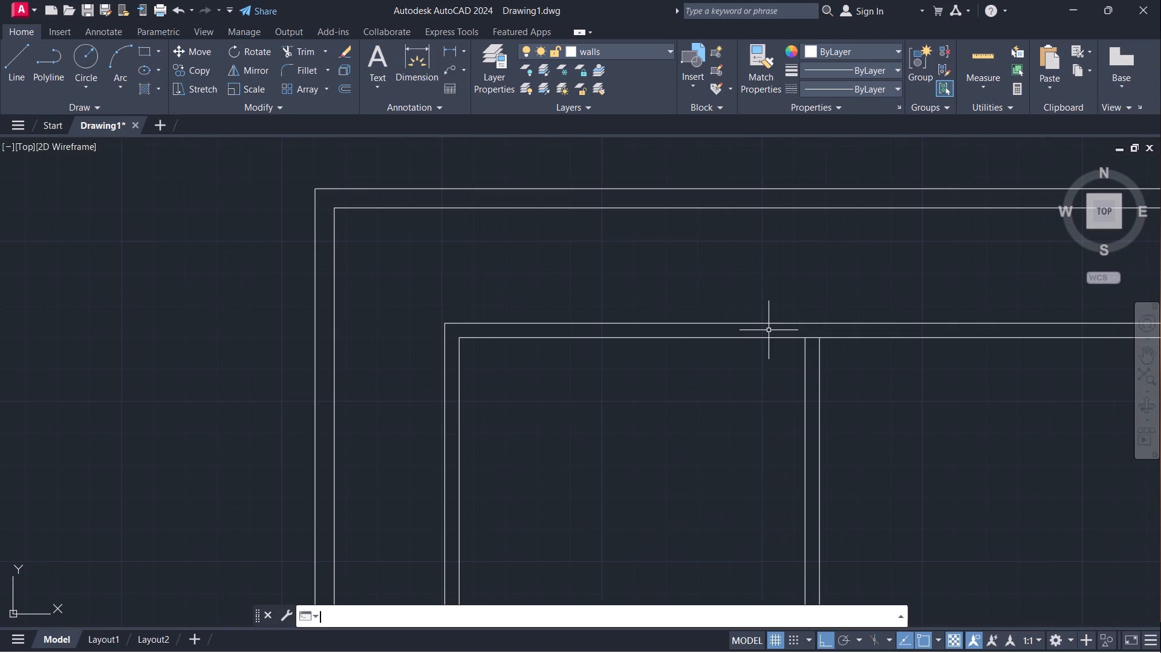
{"action": "key", "text": "Return"}
{"action": "left_click", "coordinate": [803, 339]}
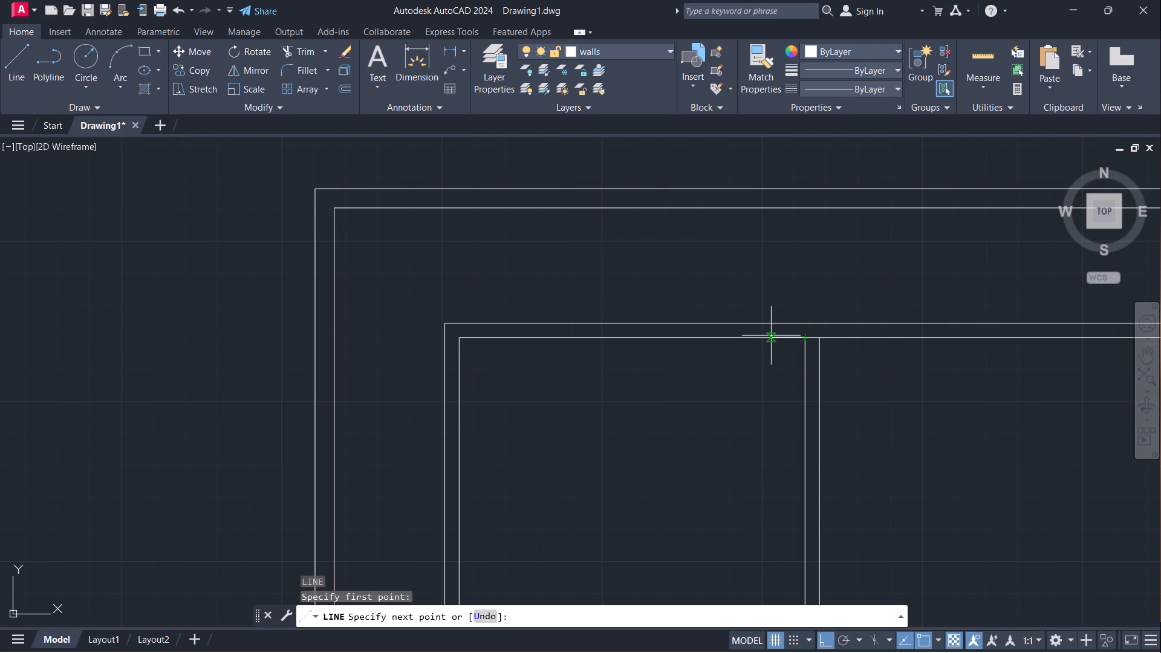
{"action": "type", "text": "1'"}
{"action": "key", "text": "Return"}
{"action": "left_click", "coordinate": [767, 320]}
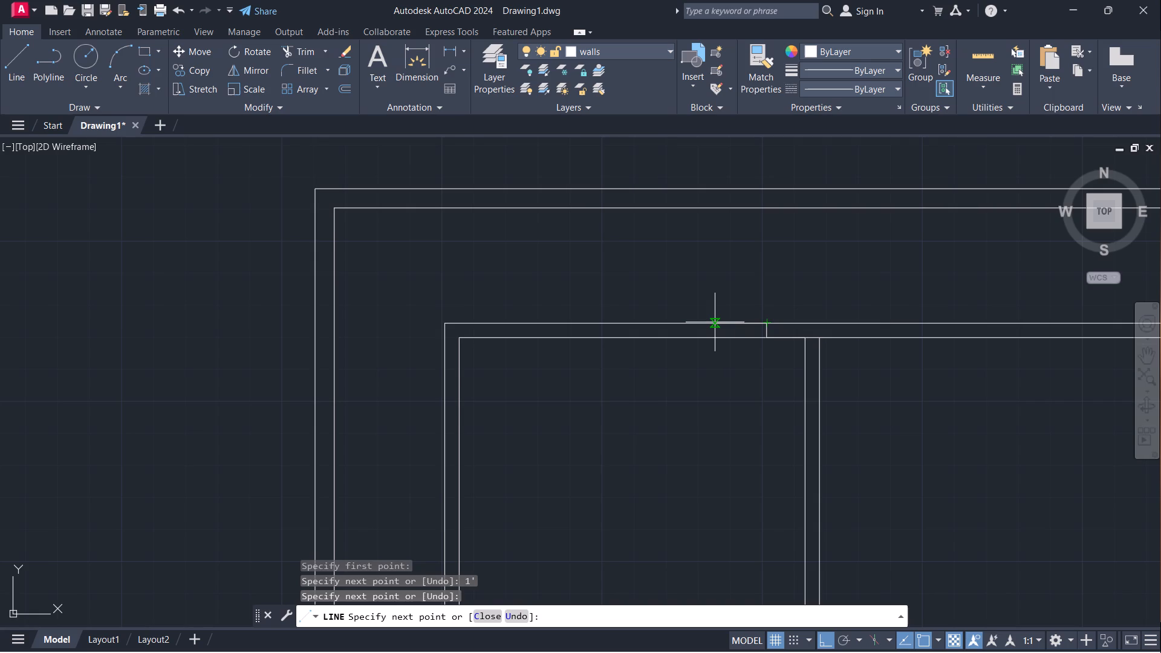
Continue the line 4' west along the north wall's outer face and south across its thickness for the western jamb.
{"action": "key", "text": "4"}
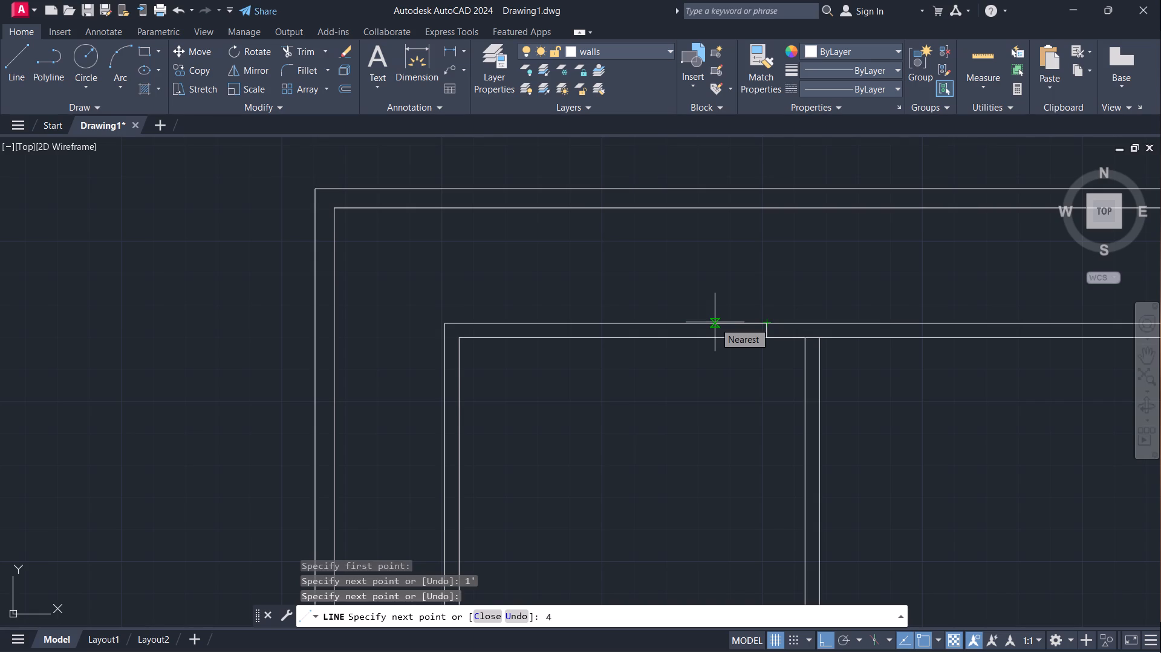
{"action": "key", "text": "apostrophe"}
{"action": "key", "text": "Return"}
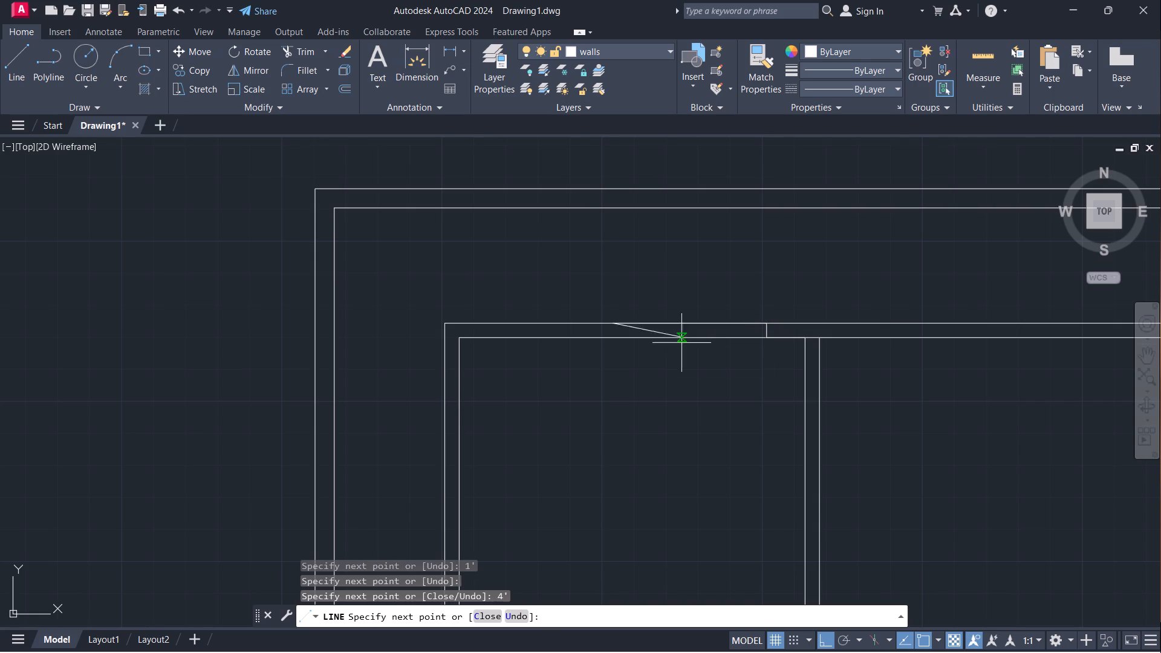
{"action": "middle_click_drag", "start_coordinate": [636, 367], "coordinate": [723, 389]}
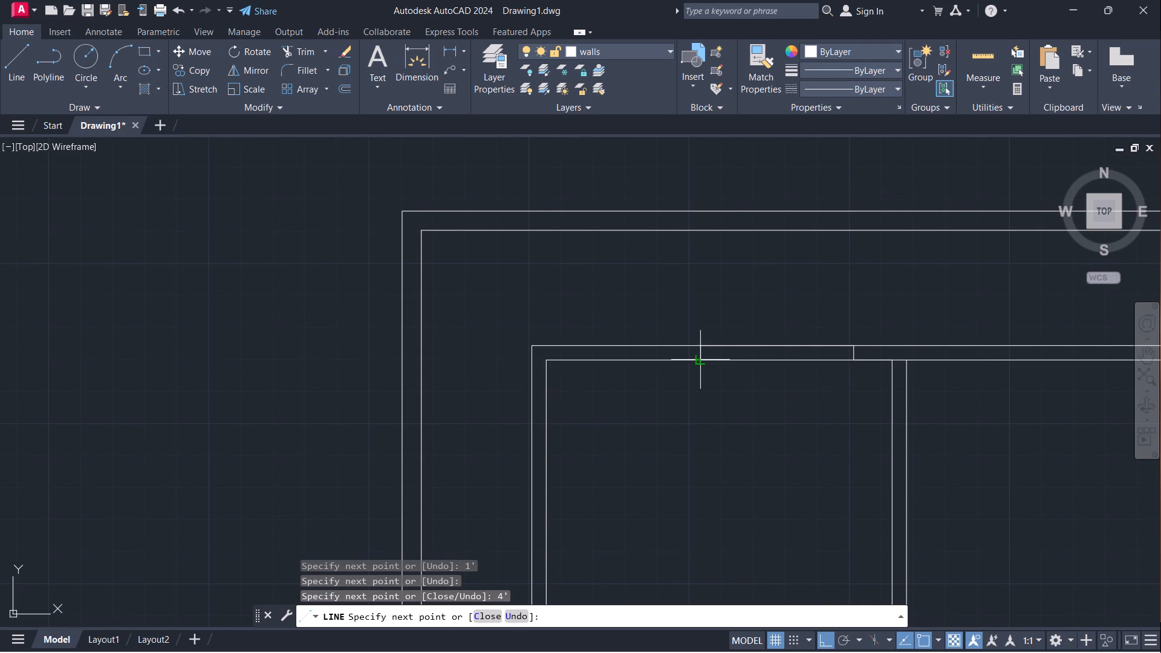
{"action": "scroll", "coordinate": [701, 363], "scroll_direction": "up", "scroll_amount": 2}
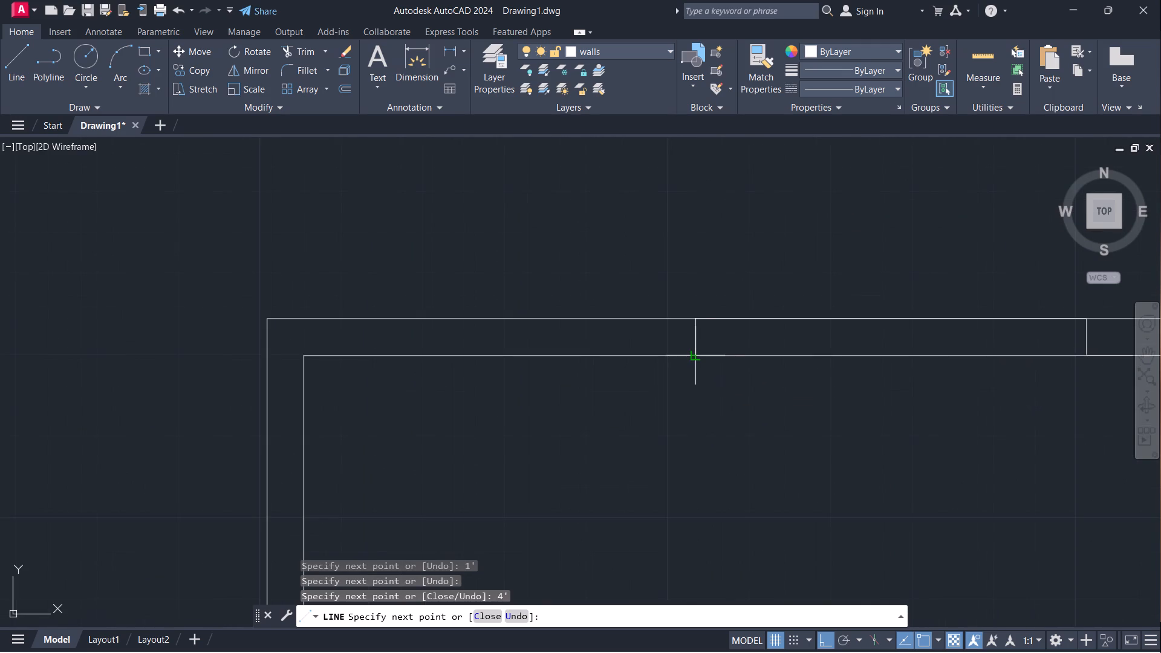
{"action": "left_click", "coordinate": [698, 357]}
{"action": "scroll", "coordinate": [741, 374], "scroll_direction": "down", "scroll_amount": 1}
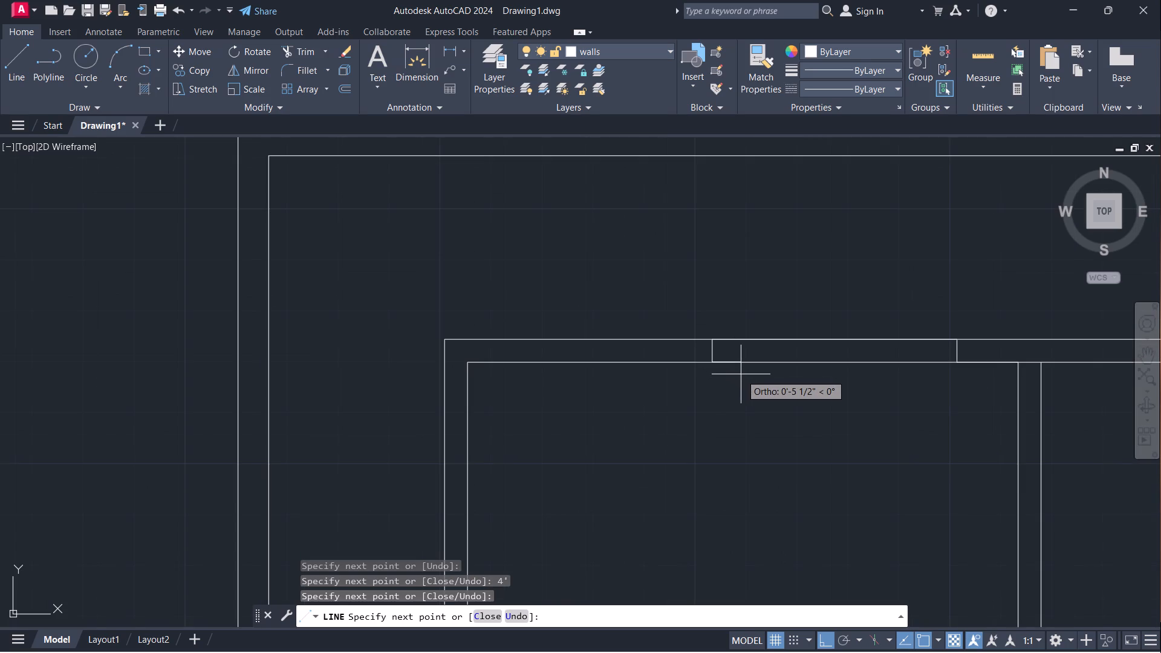
{"action": "key", "text": "Escape"}
Move both jamb lines of the north wall's opening 2" east.
{"action": "scroll", "coordinate": [756, 385], "scroll_direction": "down", "scroll_amount": 2}
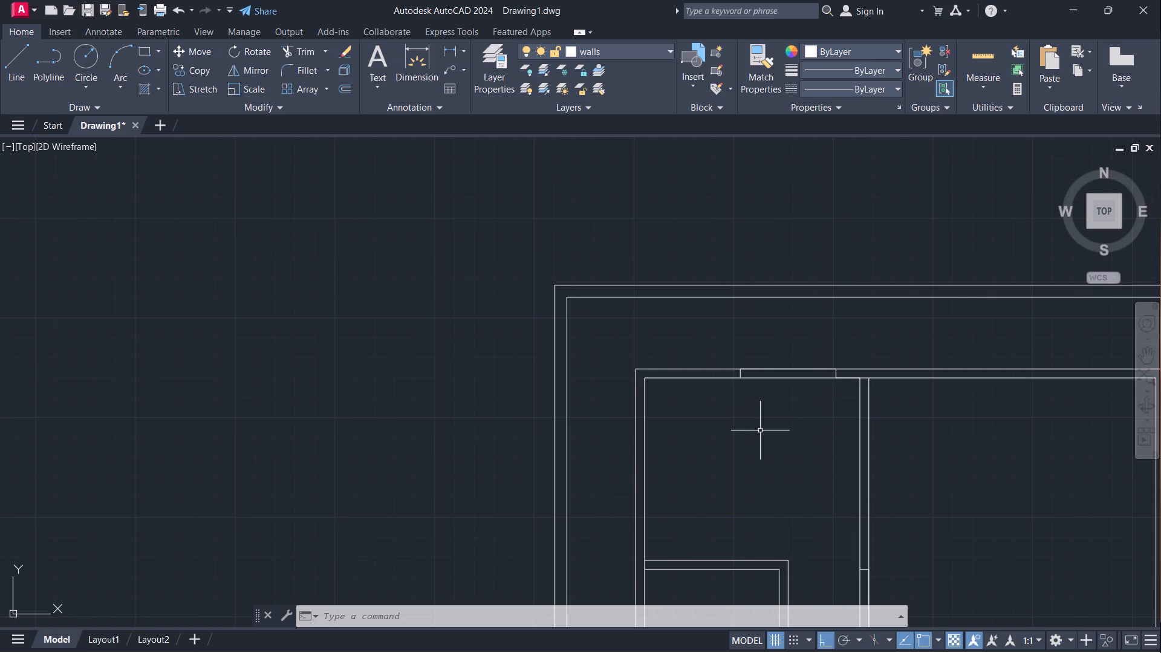
{"action": "middle_click_drag", "start_coordinate": [760, 437], "coordinate": [758, 412]}
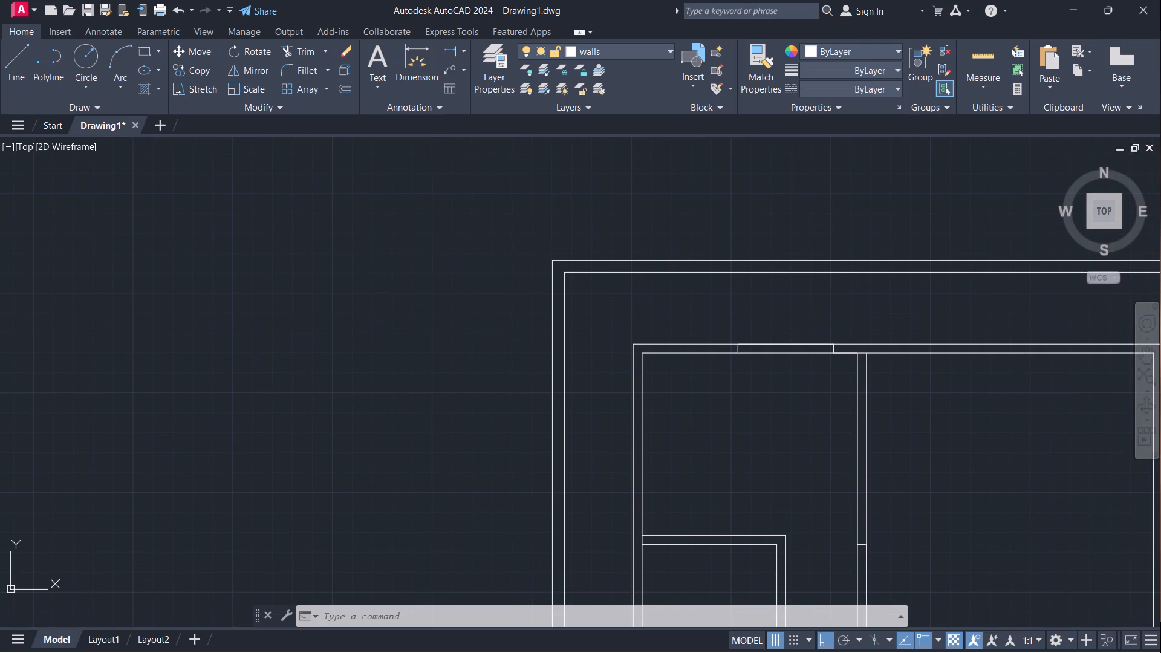
{"action": "scroll", "coordinate": [758, 412], "scroll_direction": "down", "scroll_amount": 1}
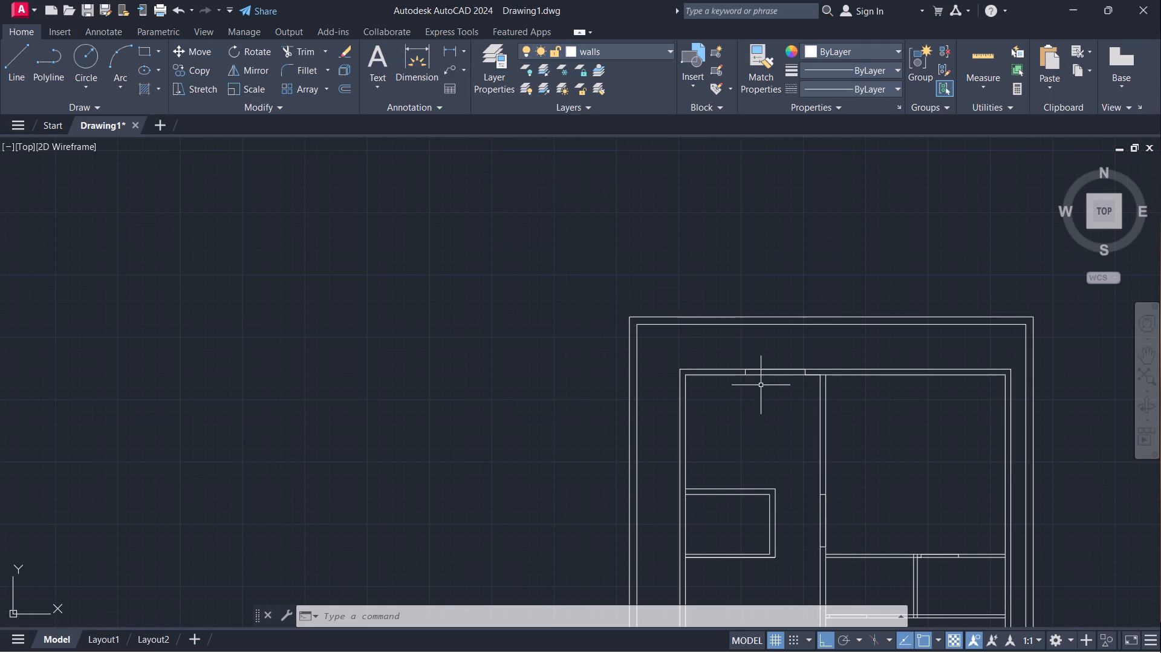
{"action": "scroll", "coordinate": [764, 368], "scroll_direction": "up", "scroll_amount": 2}
{"action": "middle_click_drag", "start_coordinate": [771, 423], "coordinate": [761, 431]}
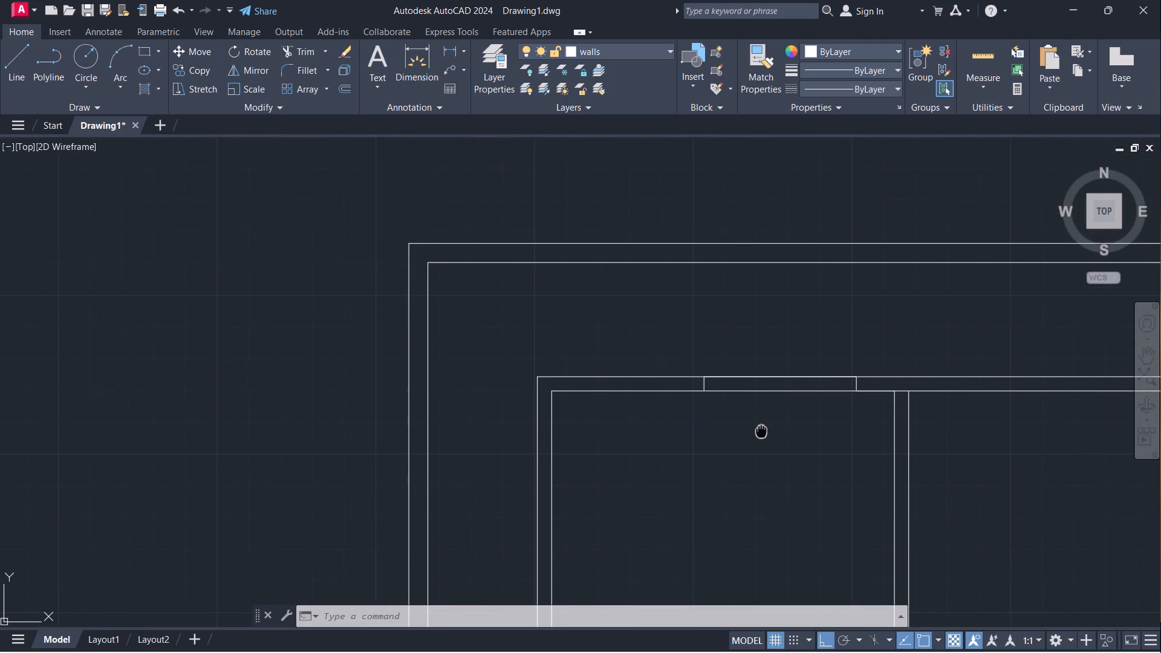
{"action": "middle_click_drag", "start_coordinate": [761, 431], "coordinate": [759, 432]}
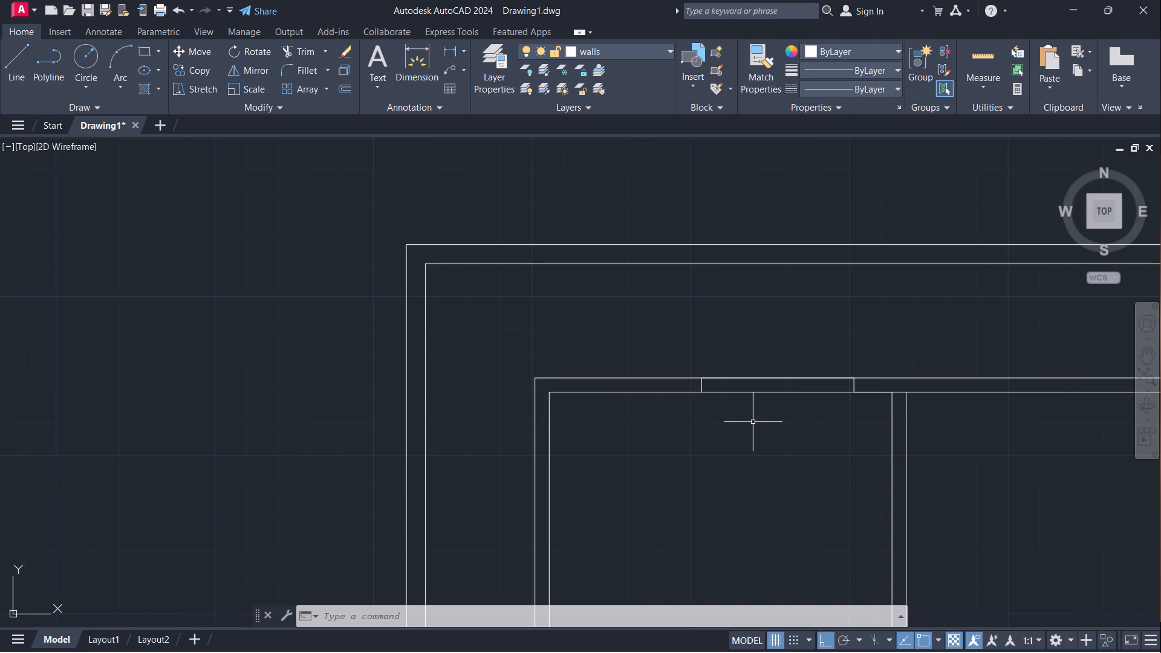
{"action": "left_click", "coordinate": [854, 386]}
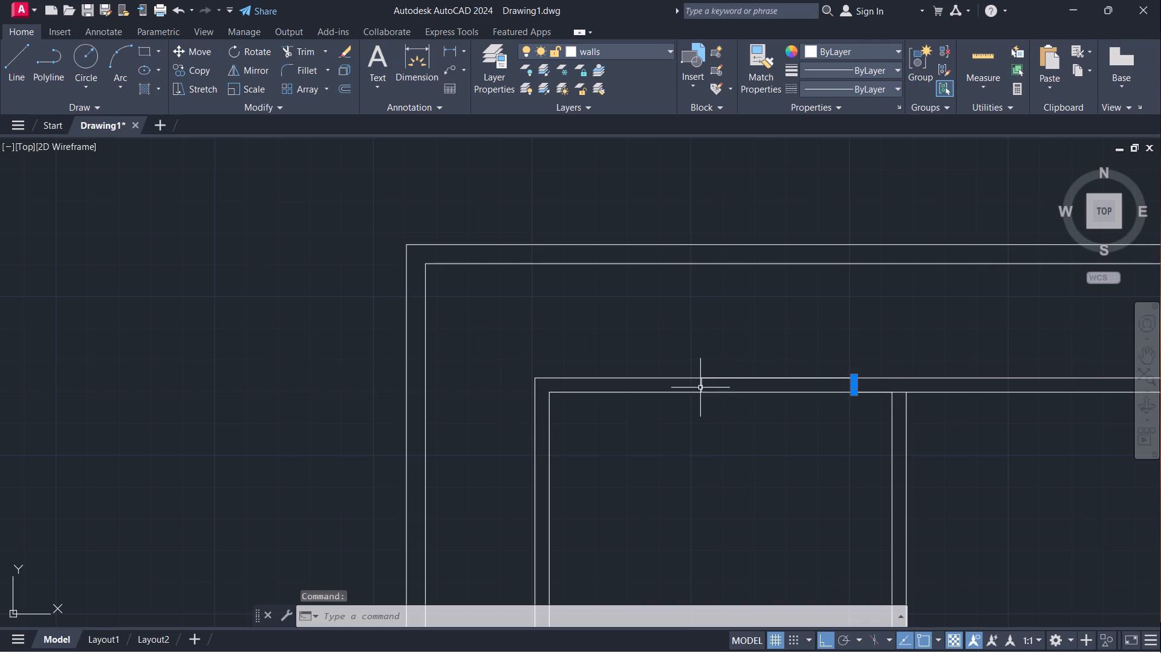
{"action": "left_click", "coordinate": [700, 386]}
{"action": "key", "text": "m"}
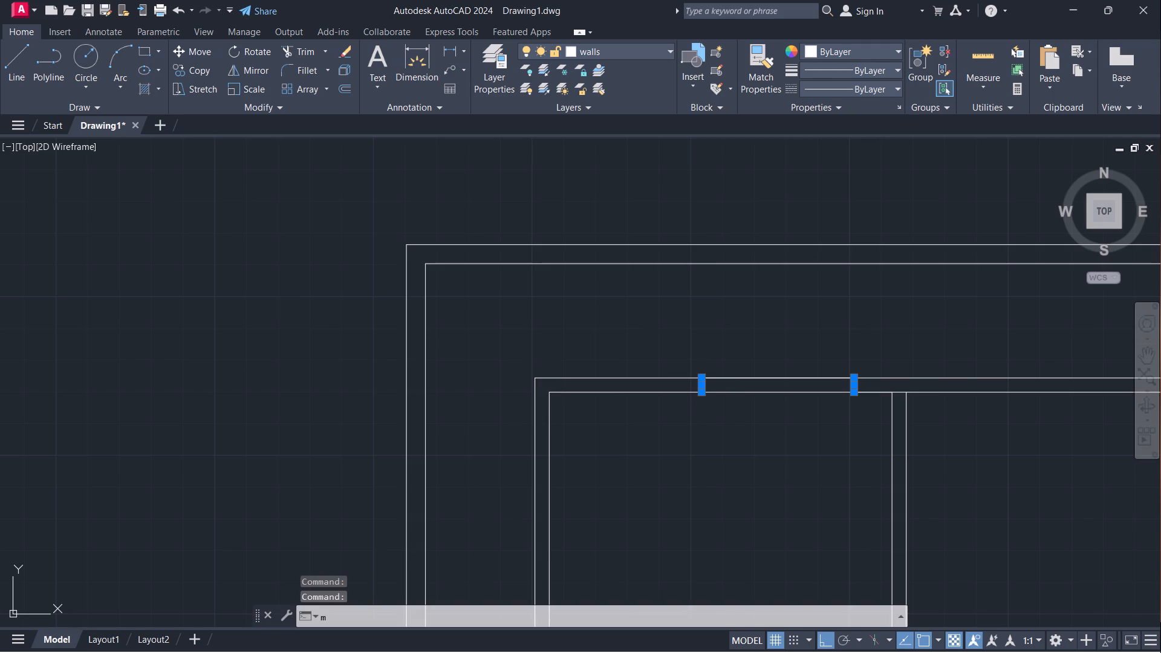
{"action": "key", "text": "Return"}
{"action": "scroll", "coordinate": [880, 380], "scroll_direction": "up", "scroll_amount": 3}
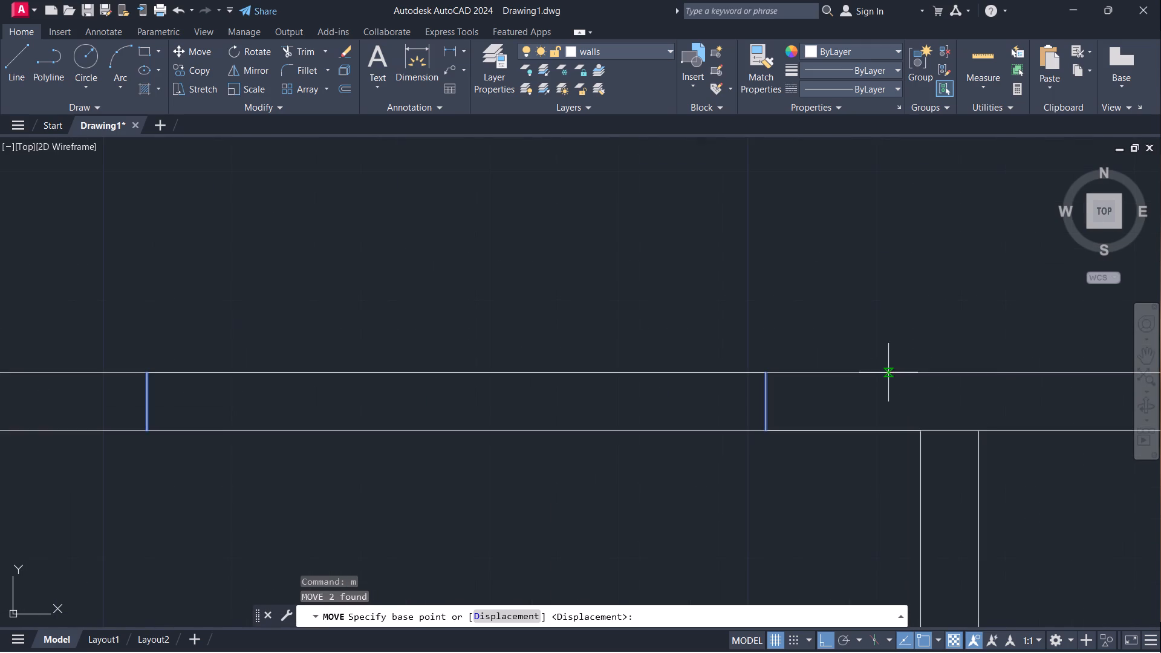
{"action": "scroll", "coordinate": [870, 388], "scroll_direction": "up", "scroll_amount": 1}
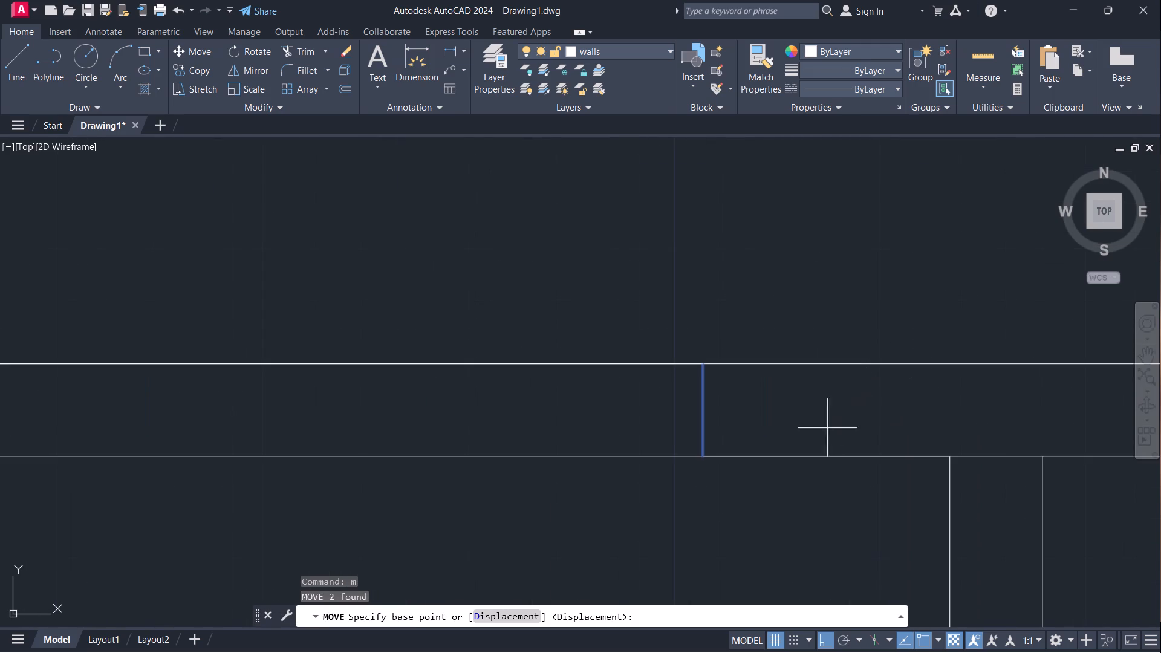
{"action": "left_click", "coordinate": [707, 460]}
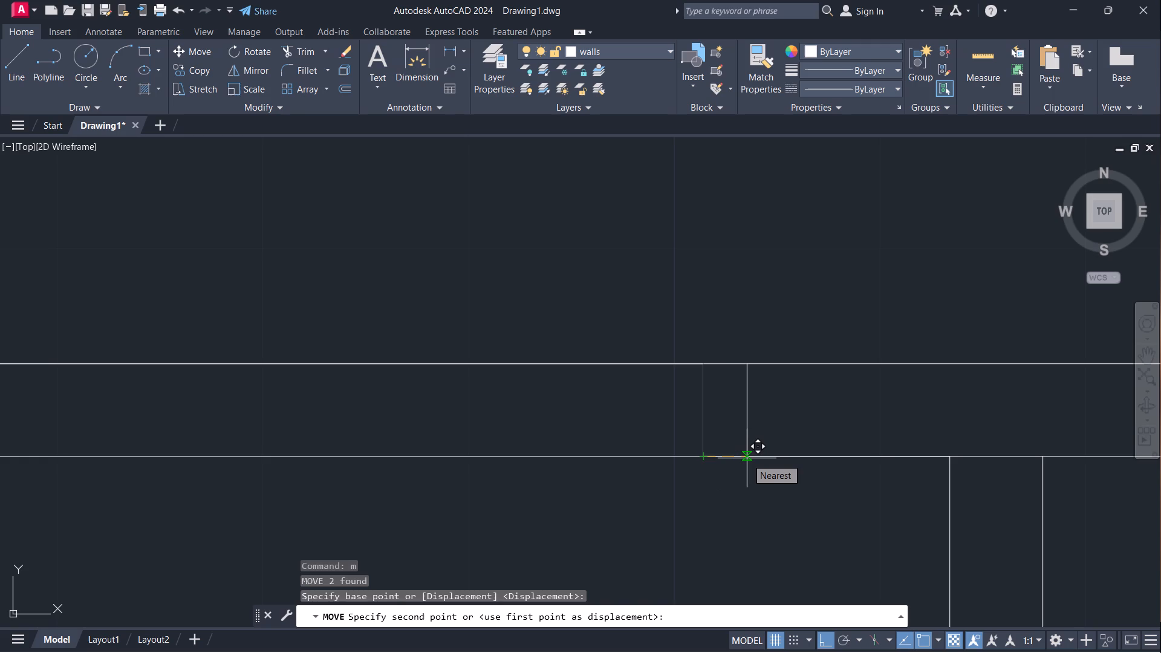
{"action": "key", "text": "2"}
{"action": "key", "text": "shift+quotedbl"}
{"action": "key", "text": "Return"}
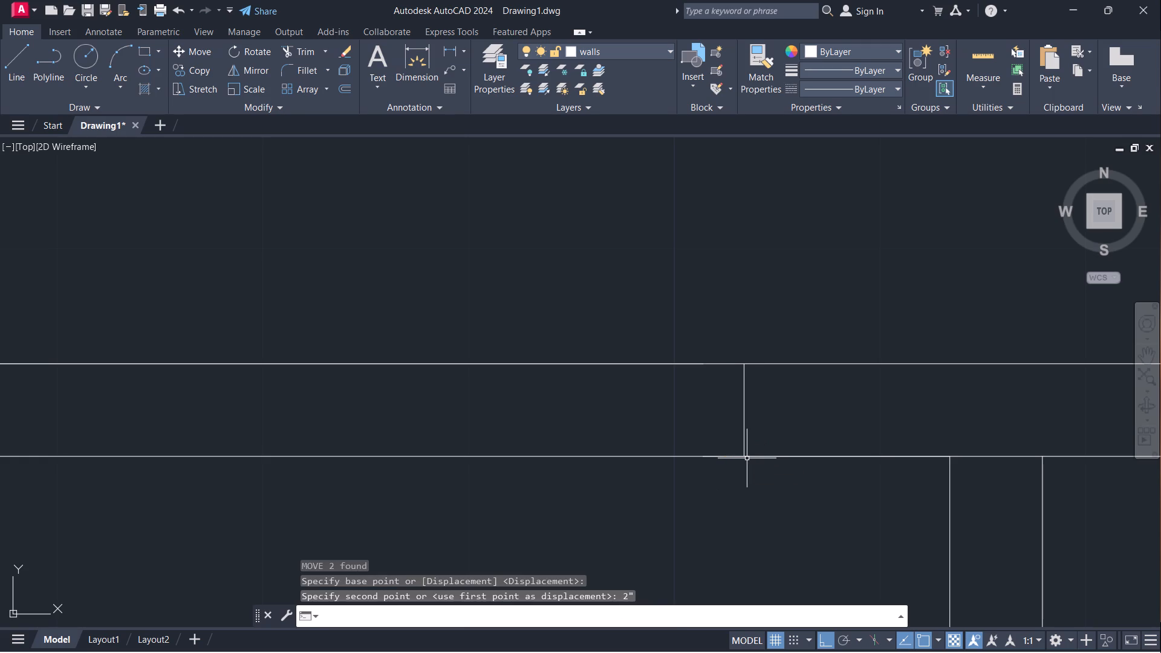
Draw a jamb line across the inner building's south wall, aligned with the central wall's west face.
{"action": "scroll", "coordinate": [861, 405], "scroll_direction": "down", "scroll_amount": 3}
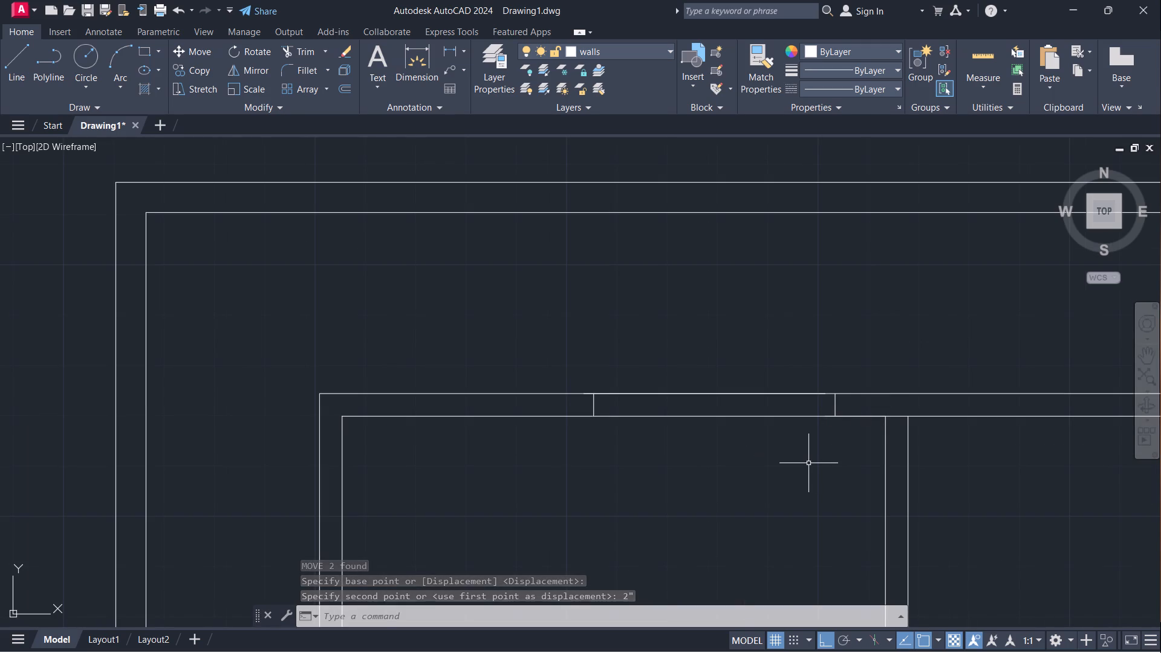
{"action": "scroll", "coordinate": [782, 463], "scroll_direction": "down", "scroll_amount": 1}
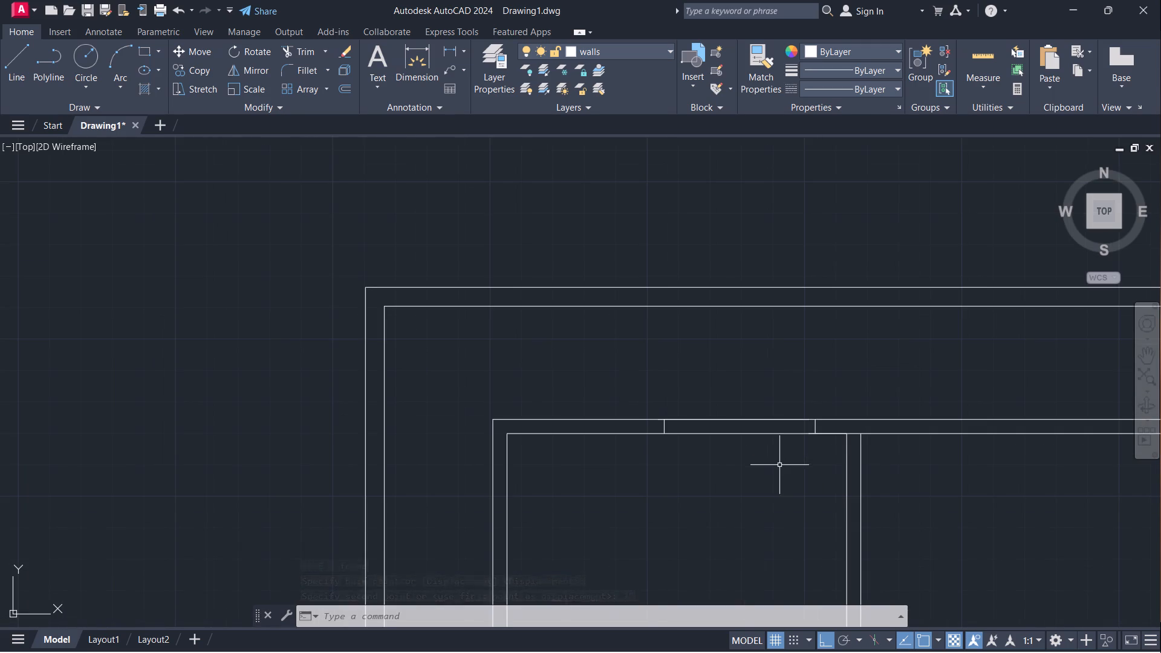
{"action": "scroll", "coordinate": [758, 479], "scroll_direction": "down", "scroll_amount": 2}
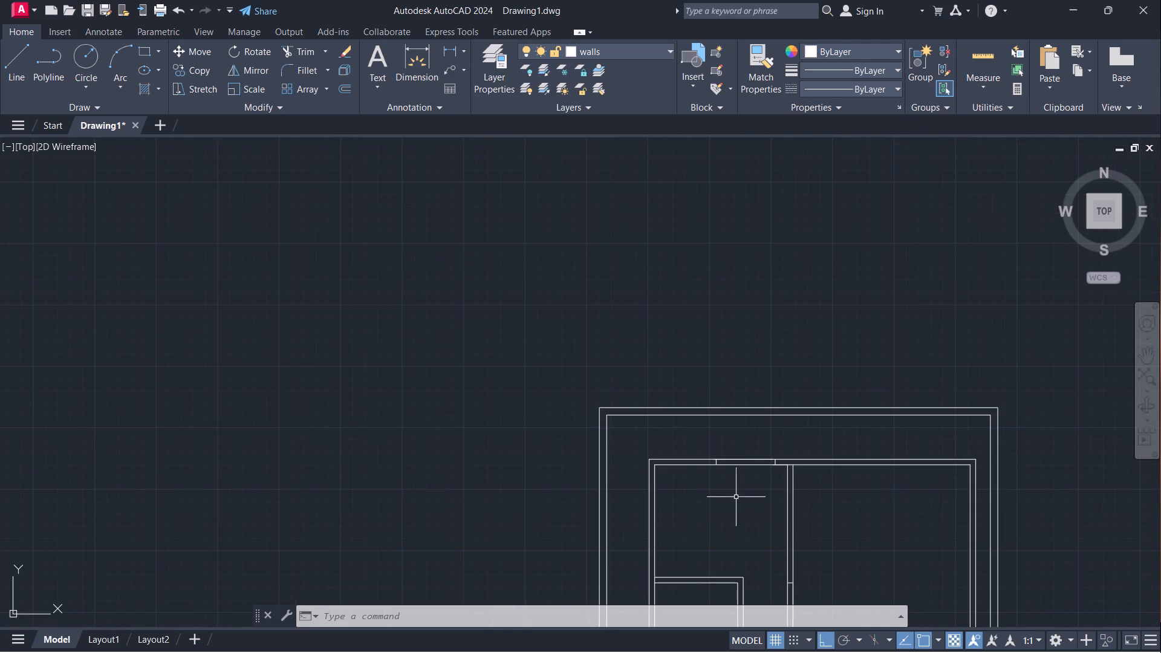
{"action": "middle_click_drag", "start_coordinate": [744, 522], "coordinate": [733, 431]}
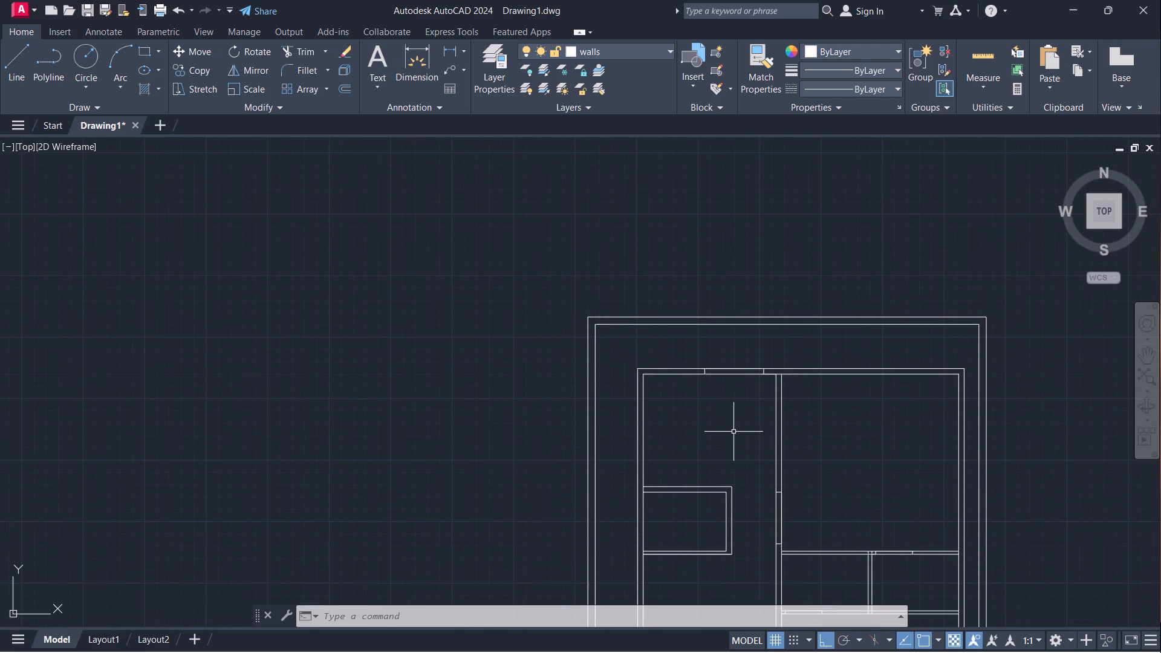
{"action": "scroll", "coordinate": [740, 428], "scroll_direction": "down", "scroll_amount": 1}
{"action": "middle_click_drag", "start_coordinate": [738, 439], "coordinate": [738, 386]}
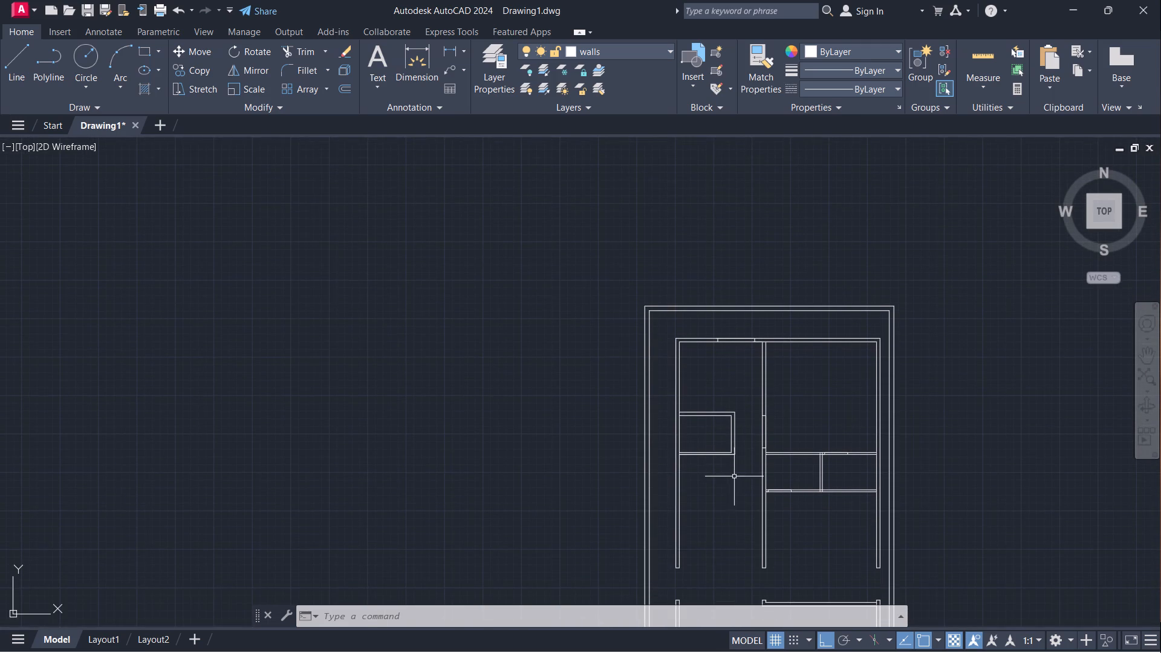
{"action": "scroll", "coordinate": [718, 496], "scroll_direction": "up", "scroll_amount": 1}
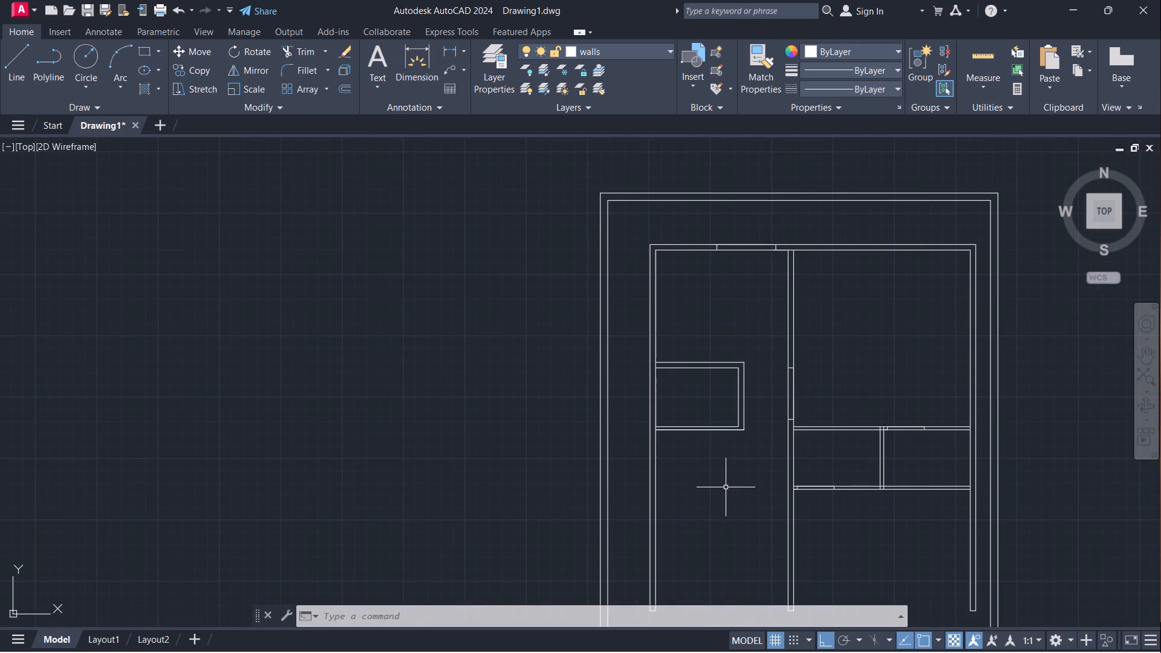
{"action": "scroll", "coordinate": [726, 487], "scroll_direction": "down", "scroll_amount": 1}
{"action": "middle_click_drag", "start_coordinate": [723, 496], "coordinate": [726, 420]}
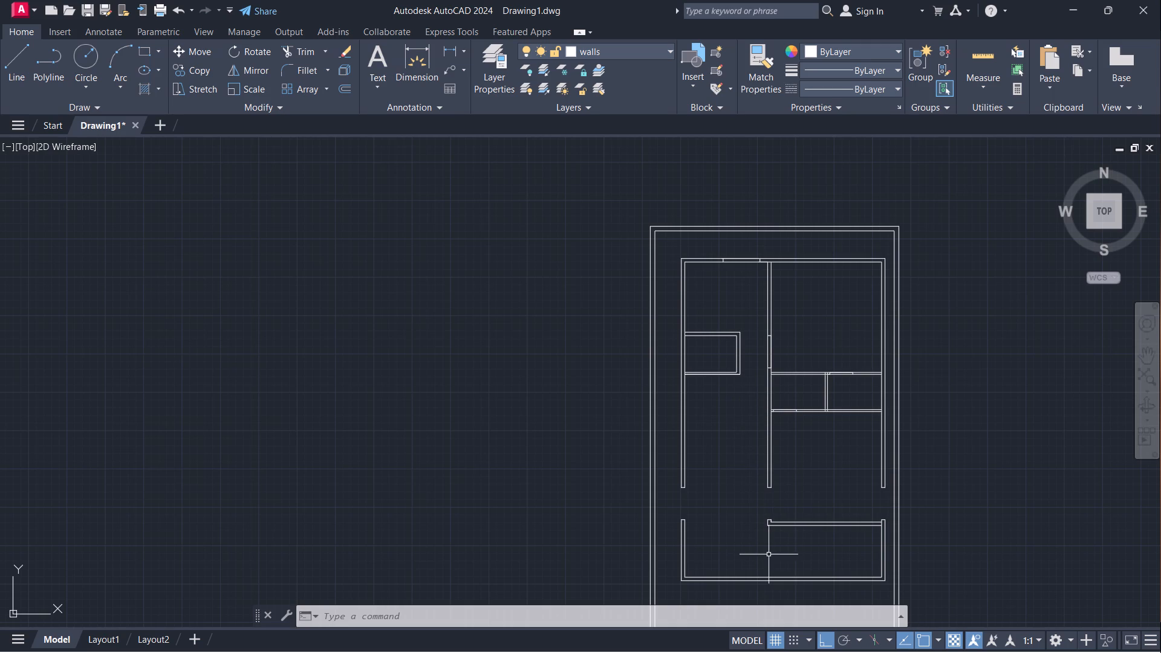
{"action": "middle_click_drag", "start_coordinate": [769, 531], "coordinate": [785, 460]}
{"action": "key", "text": "l"}
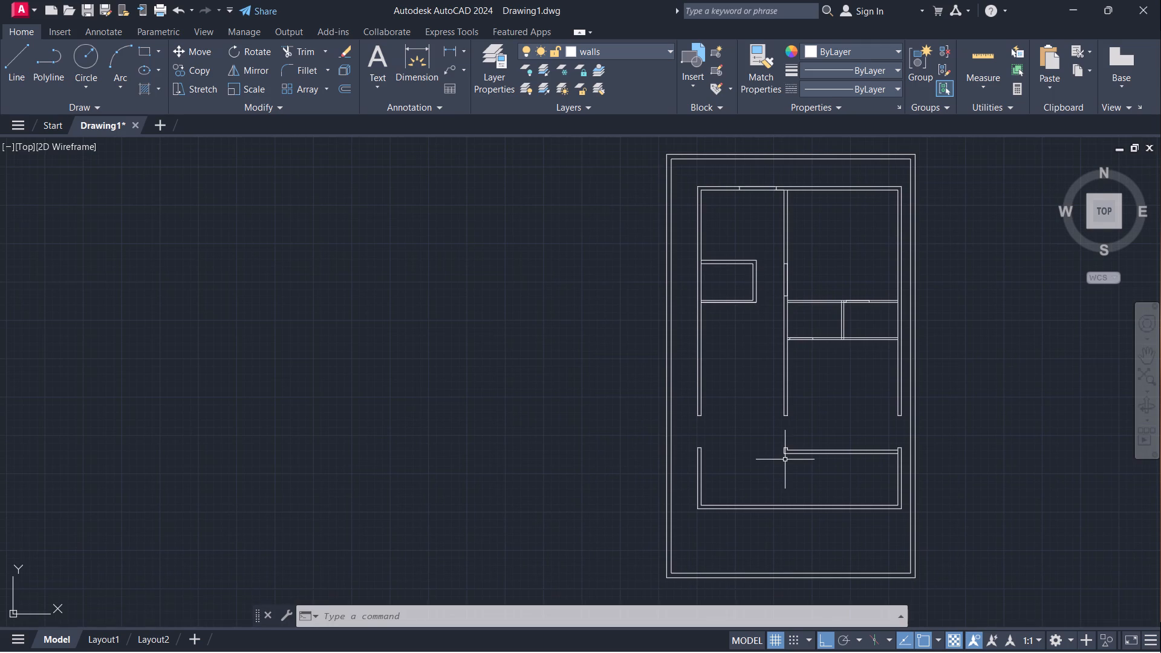
{"action": "key", "text": "Return"}
{"action": "scroll", "coordinate": [784, 461], "scroll_direction": "up", "scroll_amount": 2}
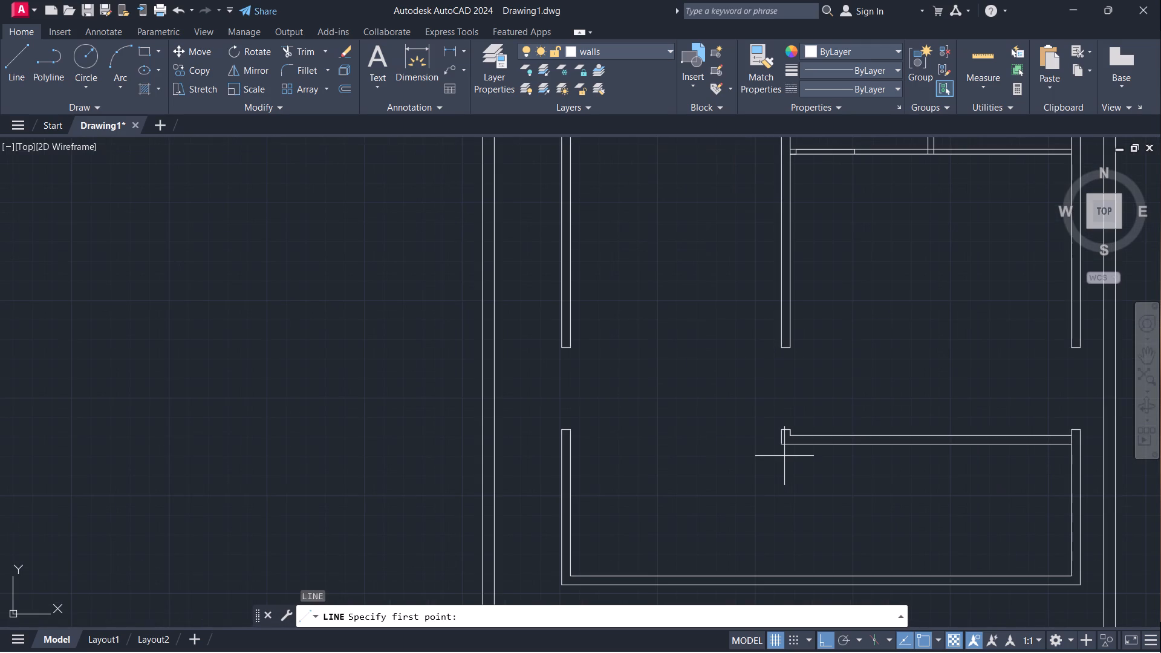
{"action": "middle_click_drag", "start_coordinate": [795, 478], "coordinate": [807, 408]}
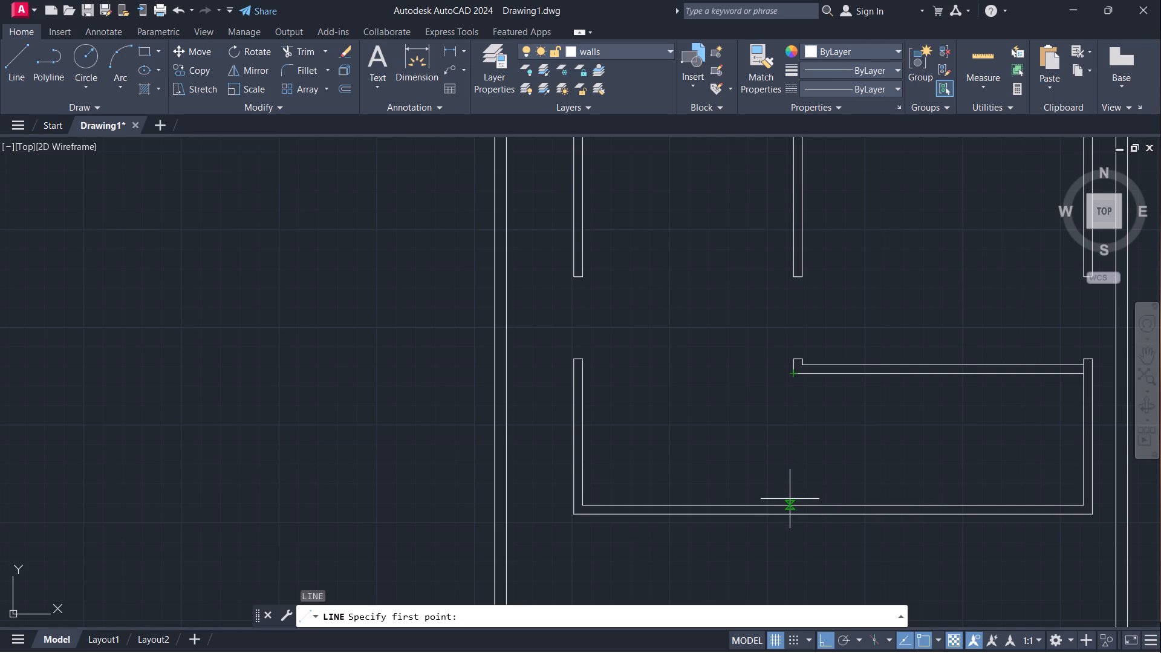
{"action": "left_click", "coordinate": [793, 501]}
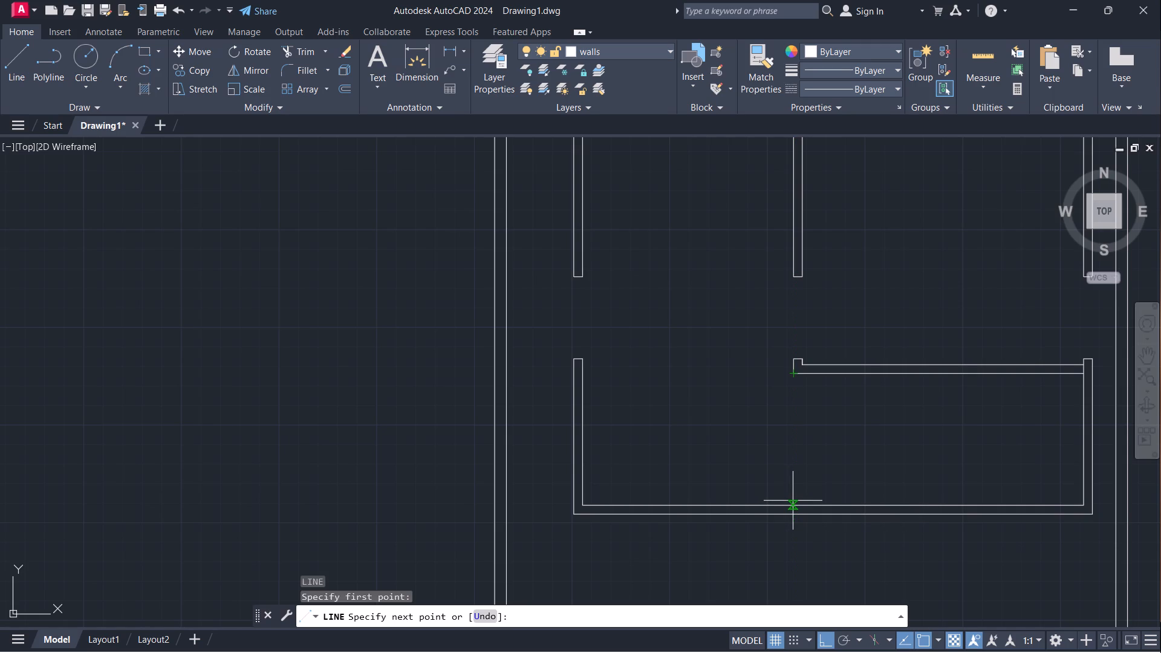
{"action": "left_click", "coordinate": [795, 515]}
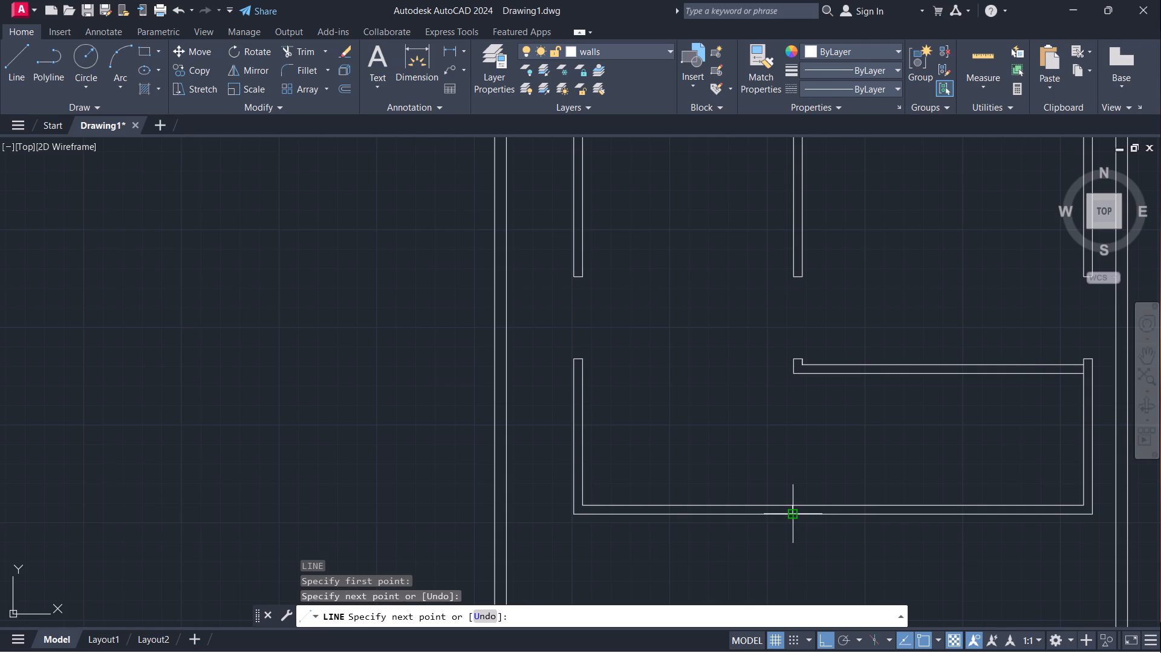
{"action": "key", "text": "Escape"}
Offset the south wall's jamb line 4' west to form the opening's other jamb.
{"action": "scroll", "coordinate": [794, 550], "scroll_direction": "up", "scroll_amount": 2}
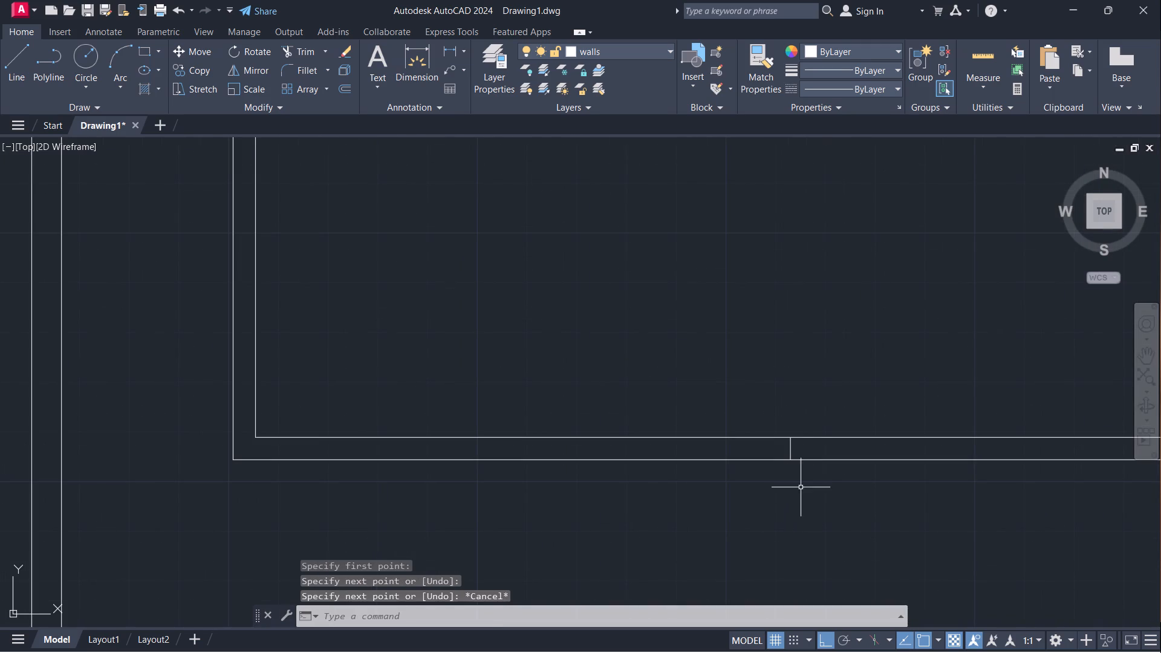
{"action": "left_click", "coordinate": [790, 449]}
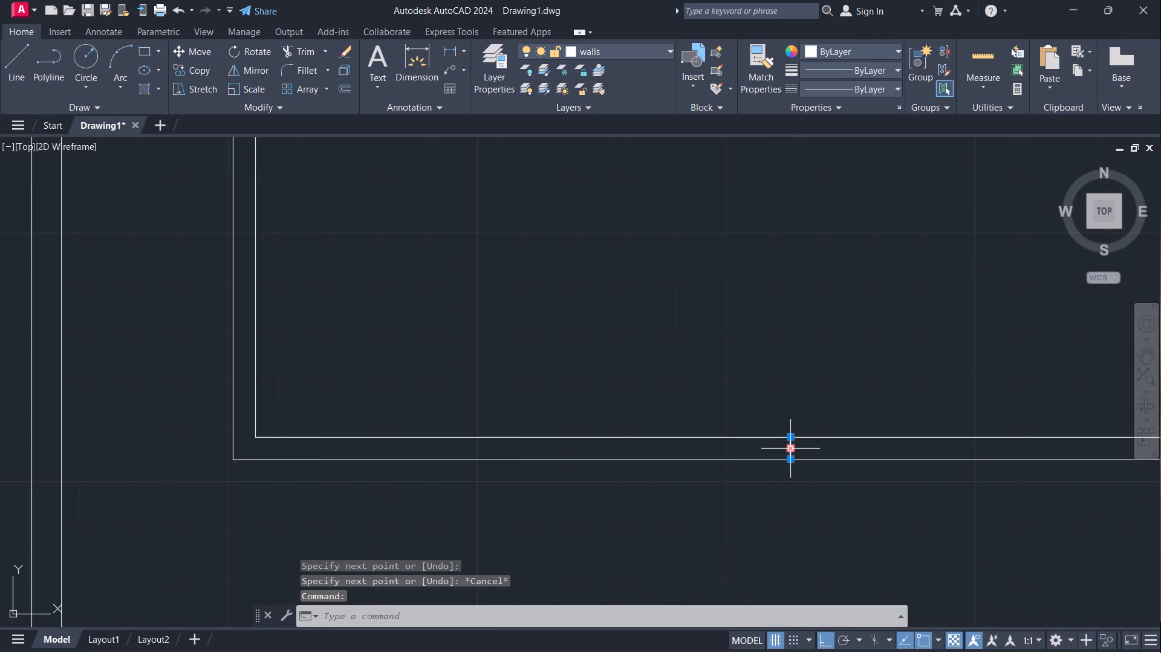
{"action": "key", "text": "o"}
{"action": "key", "text": "Return"}
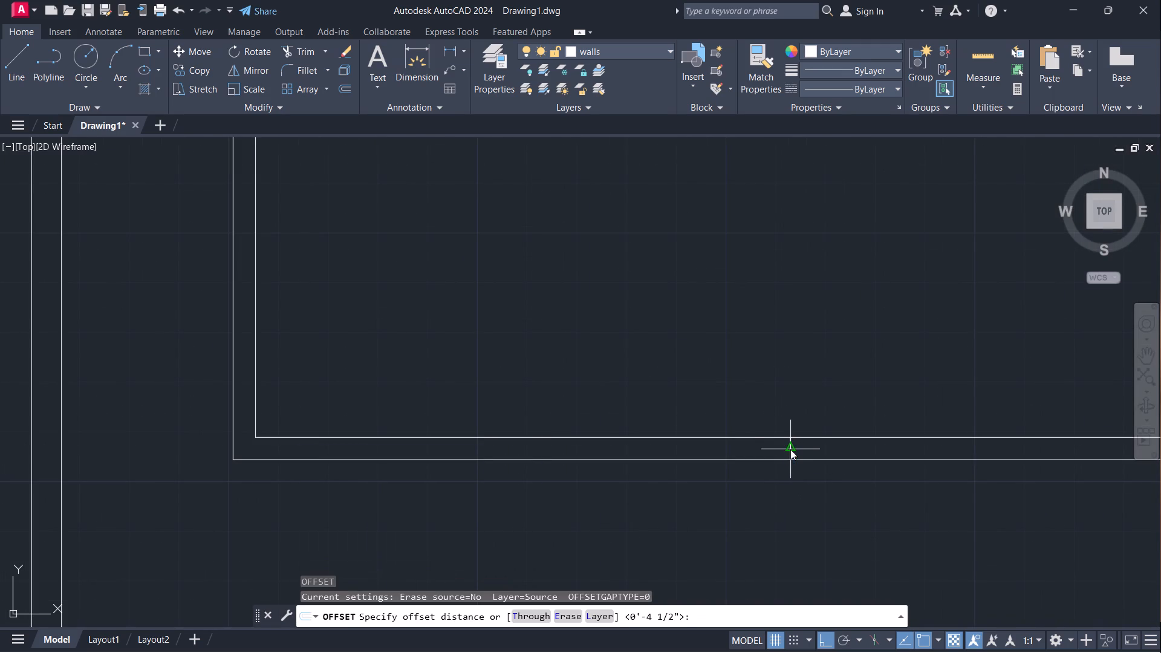
{"action": "left_click", "coordinate": [790, 449]}
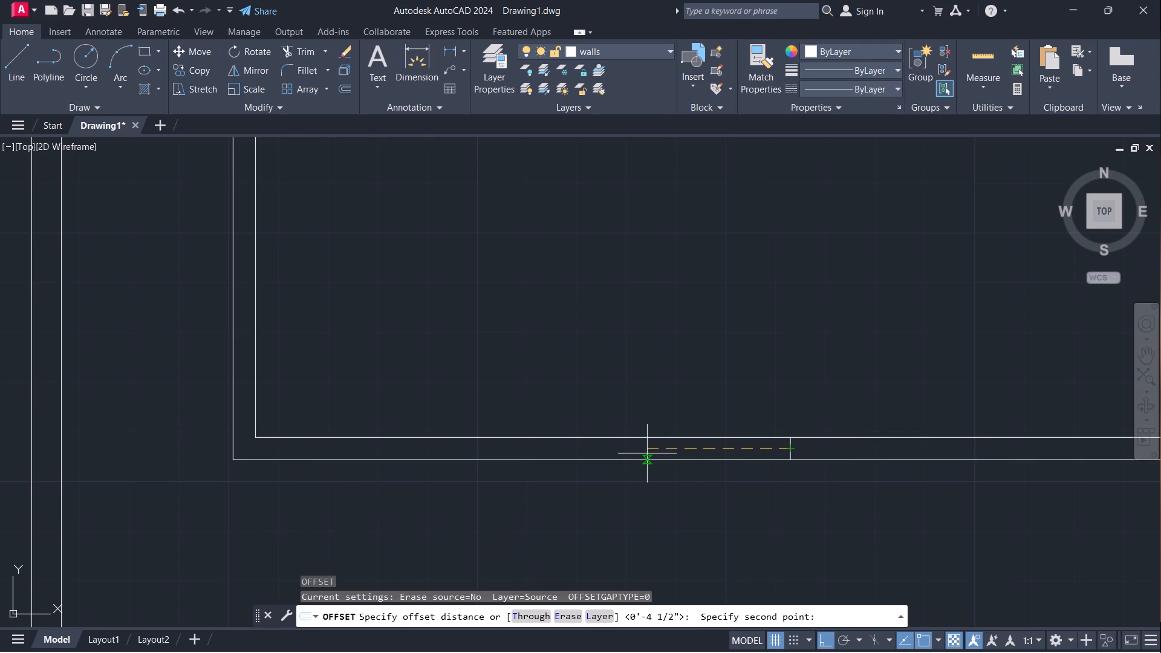
{"action": "key", "text": "4"}
{"action": "key", "text": "apostrophe"}
{"action": "key", "text": "Return"}
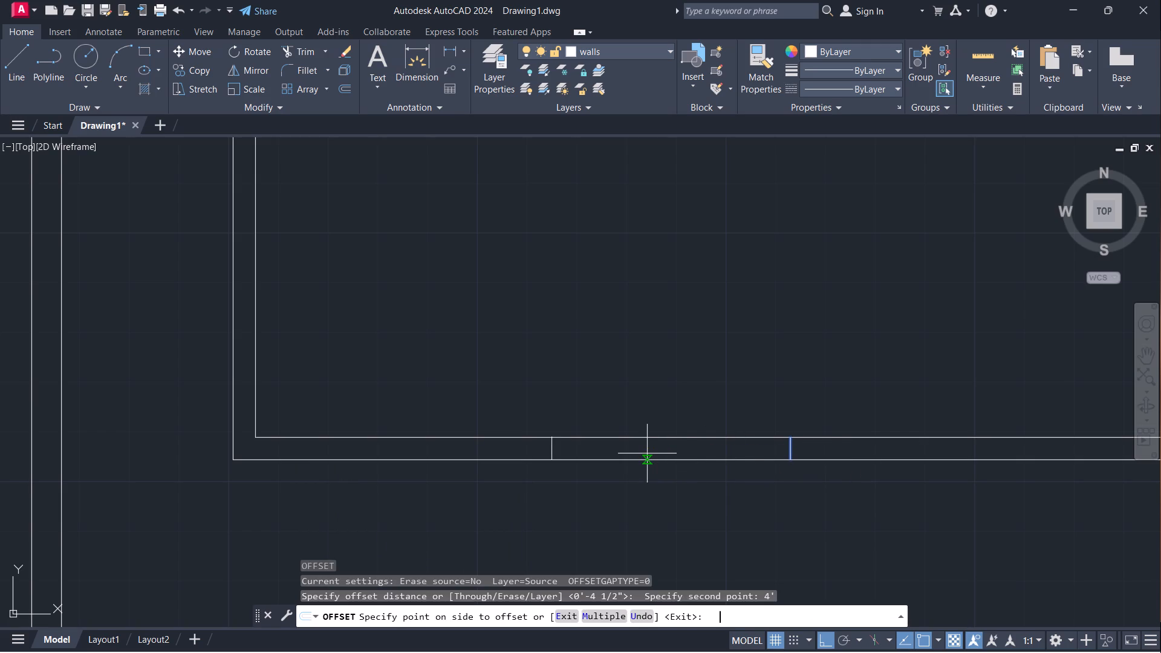
{"action": "left_click", "coordinate": [677, 498]}
Draw a line north from the inner building's northeast outer corner to the inner face of the outer north wall.
{"action": "scroll", "coordinate": [678, 498], "scroll_direction": "down", "scroll_amount": 2}
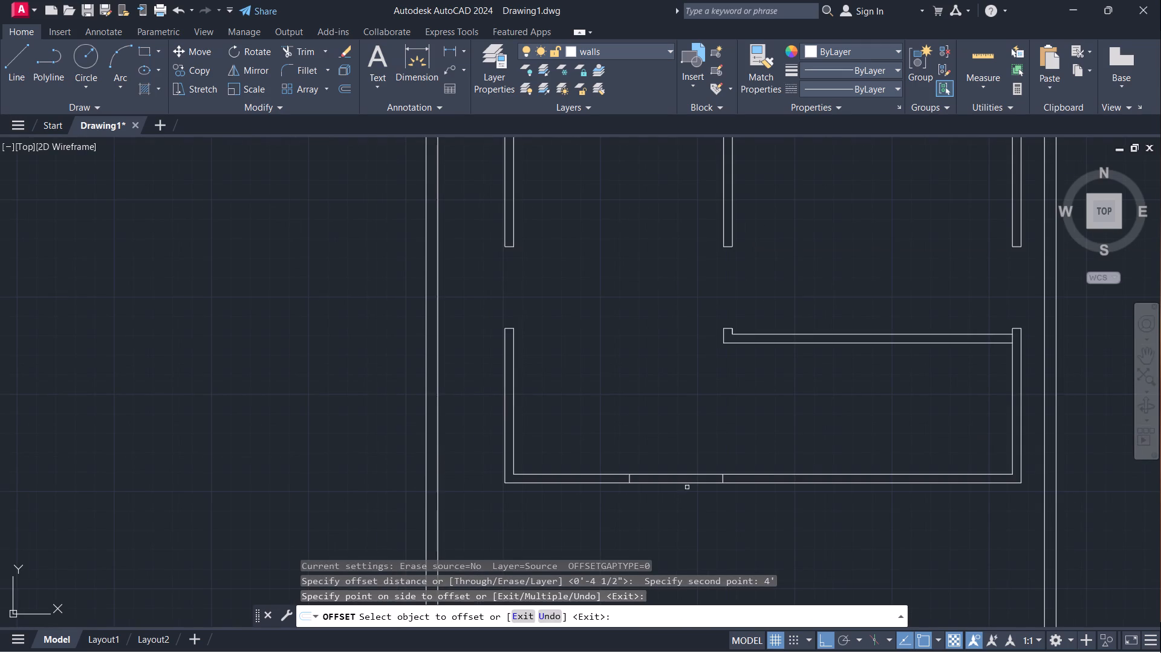
{"action": "scroll", "coordinate": [683, 456], "scroll_direction": "down", "scroll_amount": 2}
{"action": "middle_click_drag", "start_coordinate": [681, 440], "coordinate": [668, 487]}
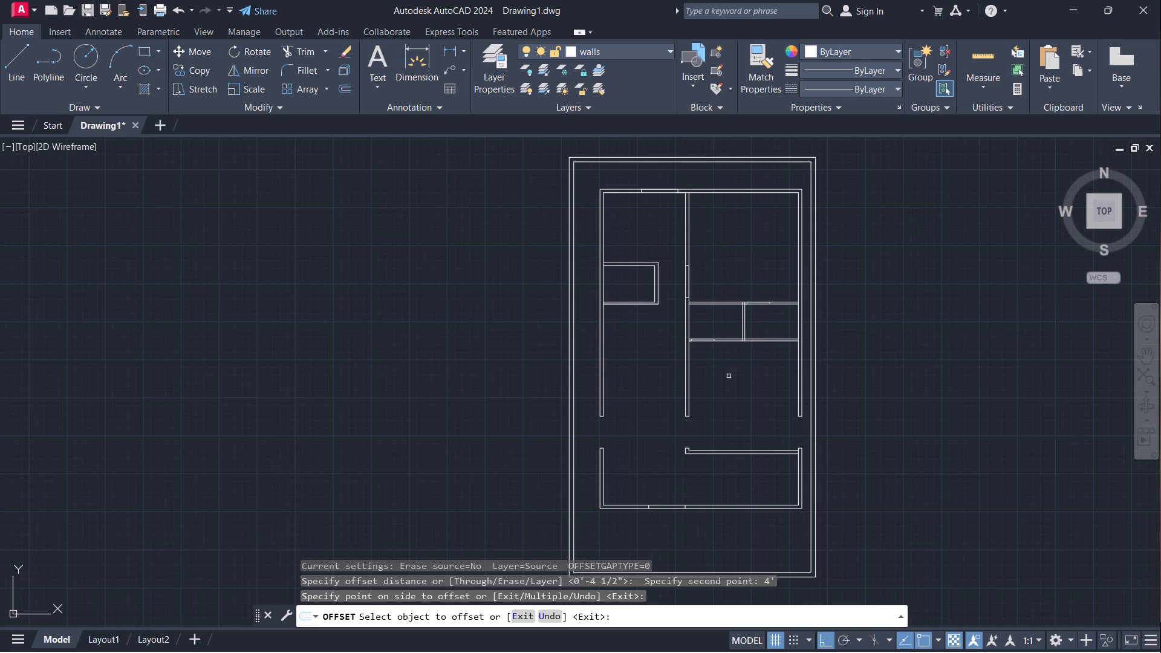
{"action": "middle_click_drag", "start_coordinate": [751, 400], "coordinate": [743, 439]}
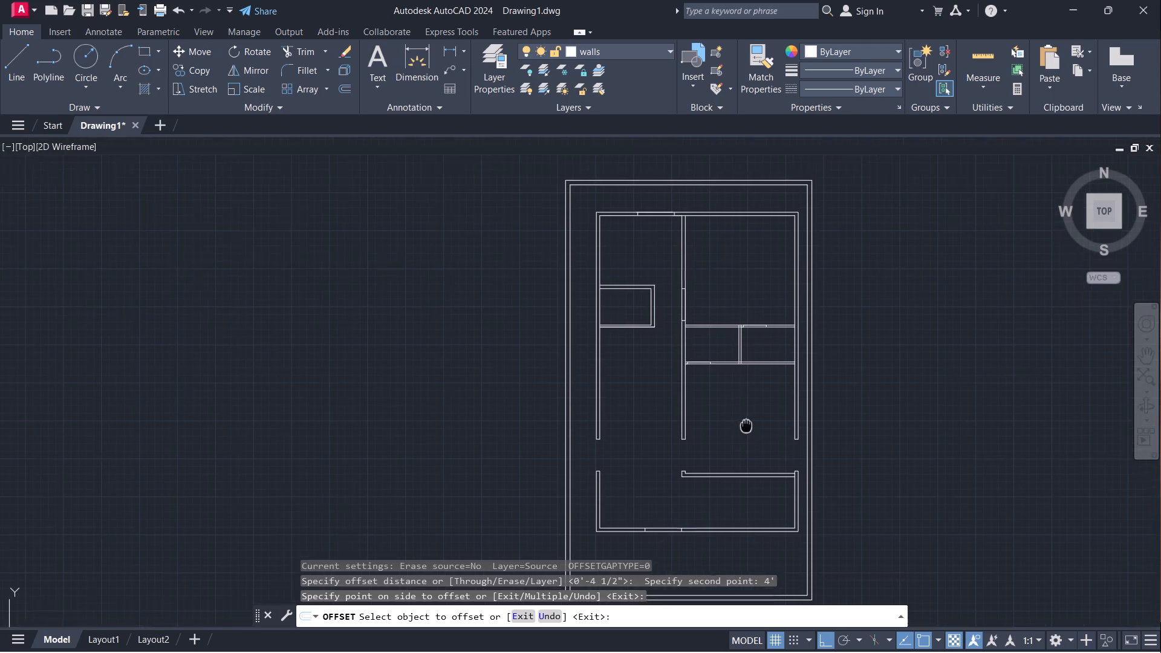
{"action": "middle_click_drag", "start_coordinate": [743, 439], "coordinate": [721, 554]}
{"action": "scroll", "coordinate": [671, 501], "scroll_direction": "up", "scroll_amount": 2}
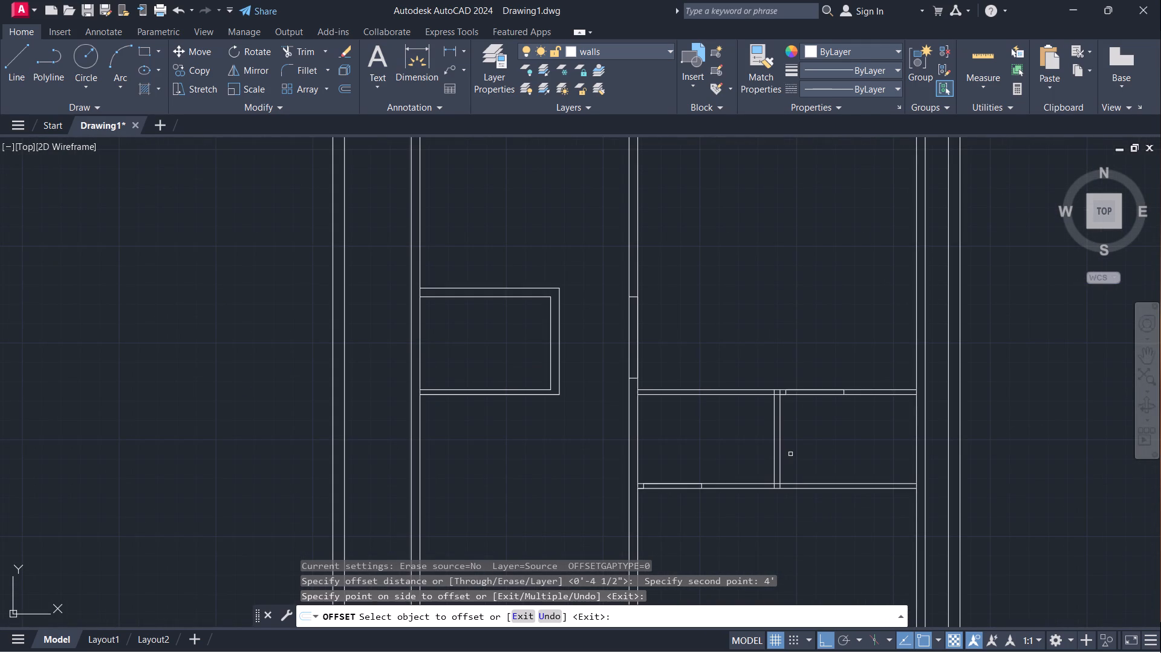
{"action": "middle_click_drag", "start_coordinate": [821, 449], "coordinate": [818, 608]}
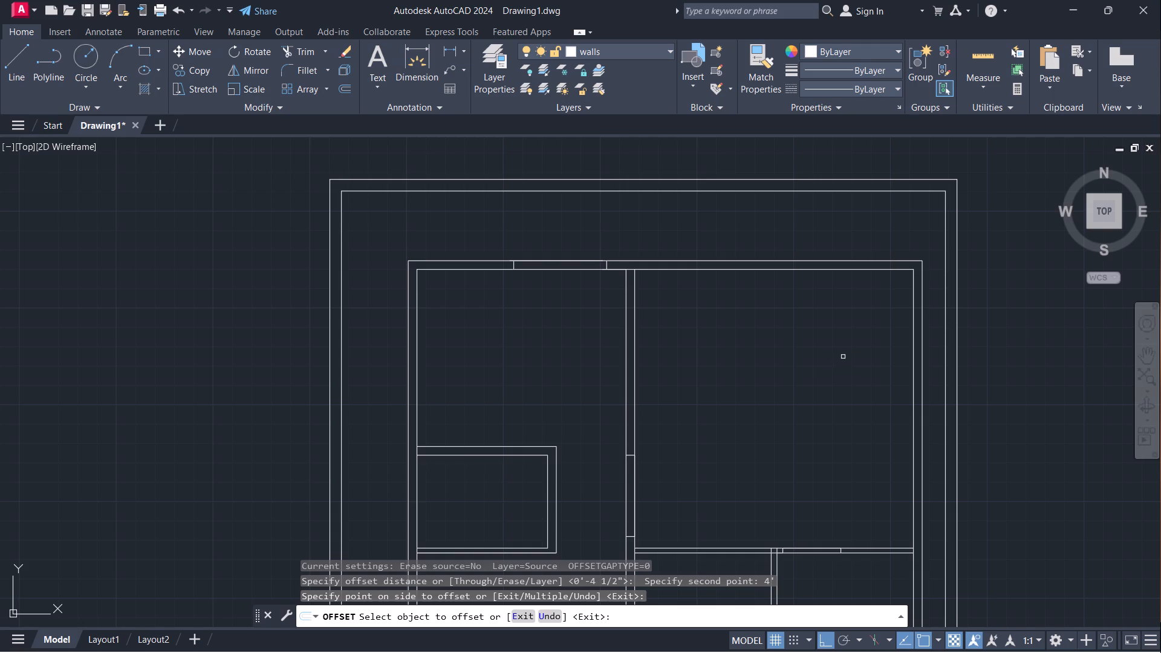
{"action": "scroll", "coordinate": [856, 347], "scroll_direction": "down", "scroll_amount": 1}
{"action": "middle_click_drag", "start_coordinate": [856, 346], "coordinate": [854, 439]}
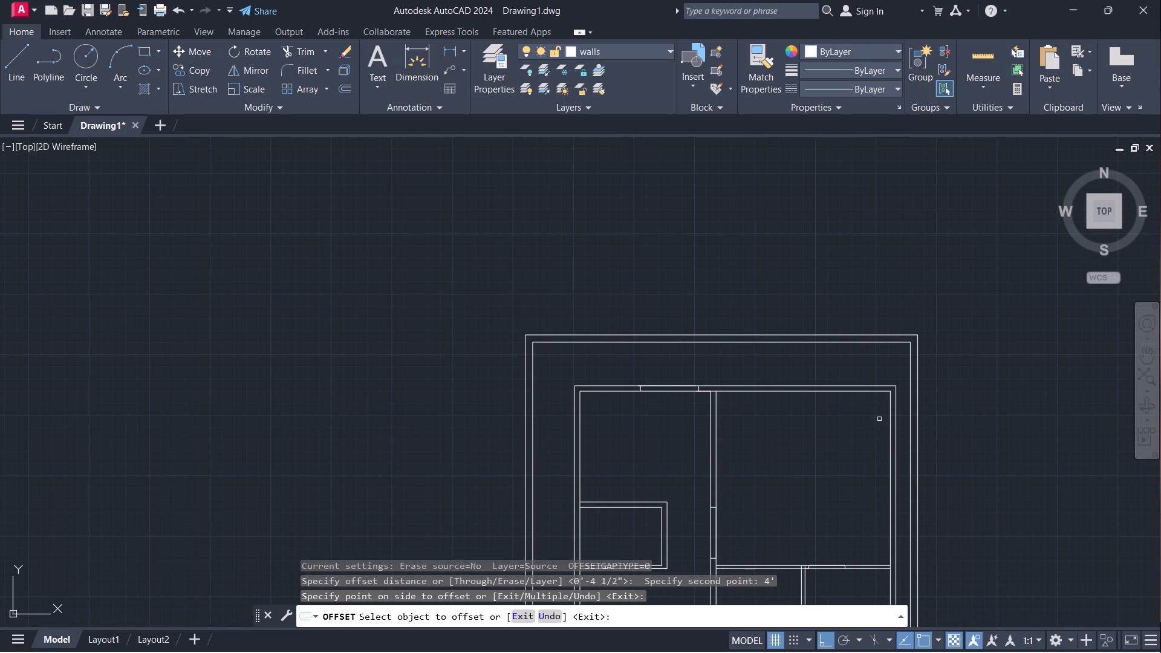
{"action": "scroll", "coordinate": [879, 408], "scroll_direction": "up", "scroll_amount": 2}
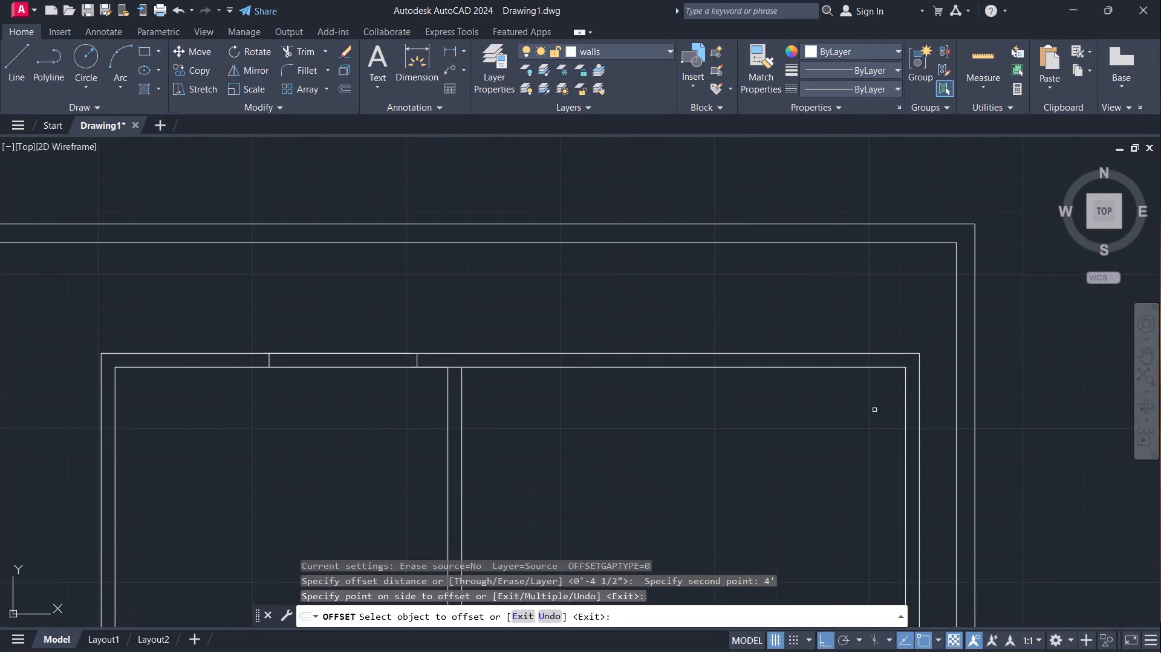
{"action": "key", "text": "l"}
{"action": "key", "text": "Return"}
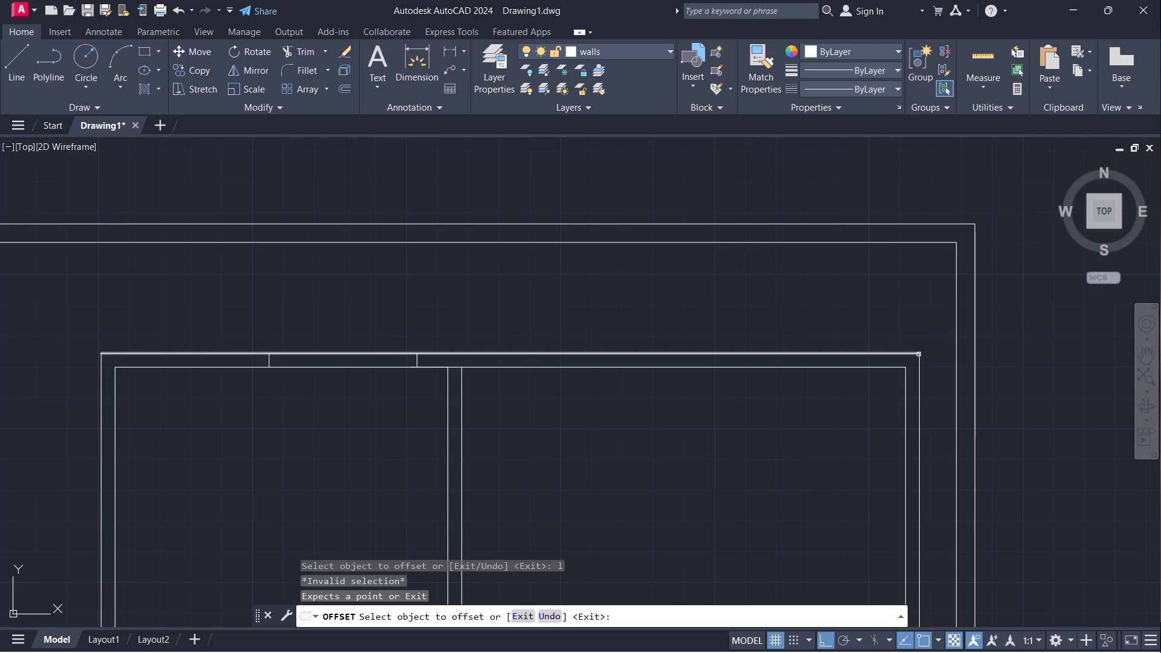
{"action": "key", "text": "Escape"}
{"action": "key", "text": "l"}
{"action": "key", "text": "Return"}
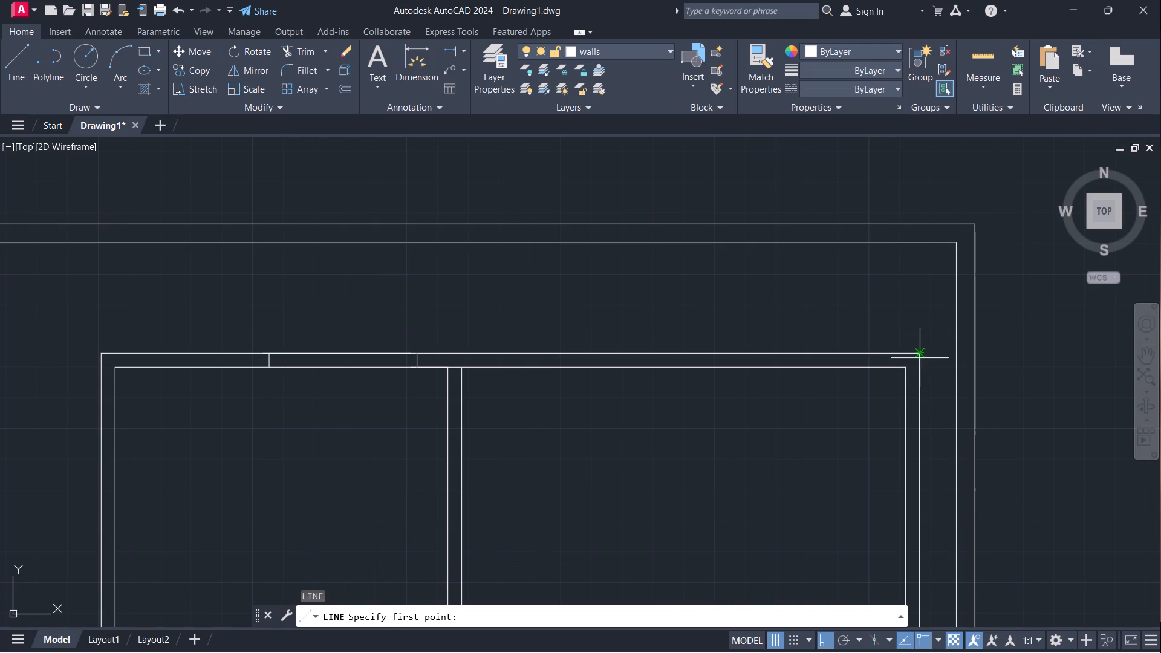
{"action": "left_click", "coordinate": [920, 356]}
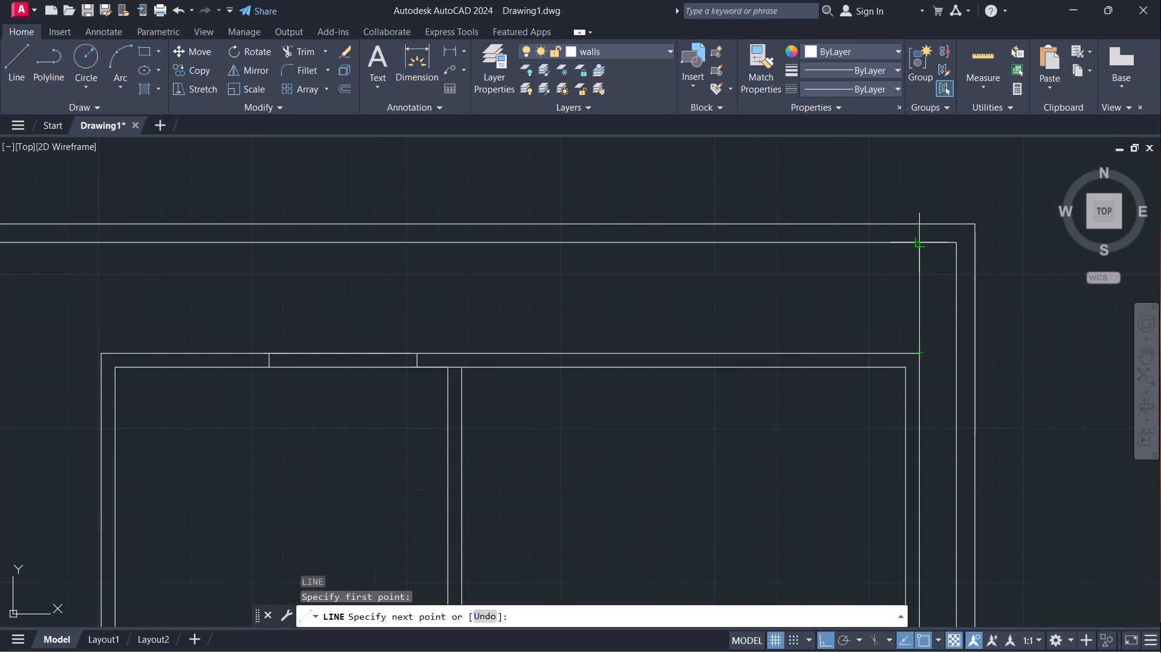
{"action": "left_click", "coordinate": [915, 244]}
{"action": "key", "text": "Escape"}
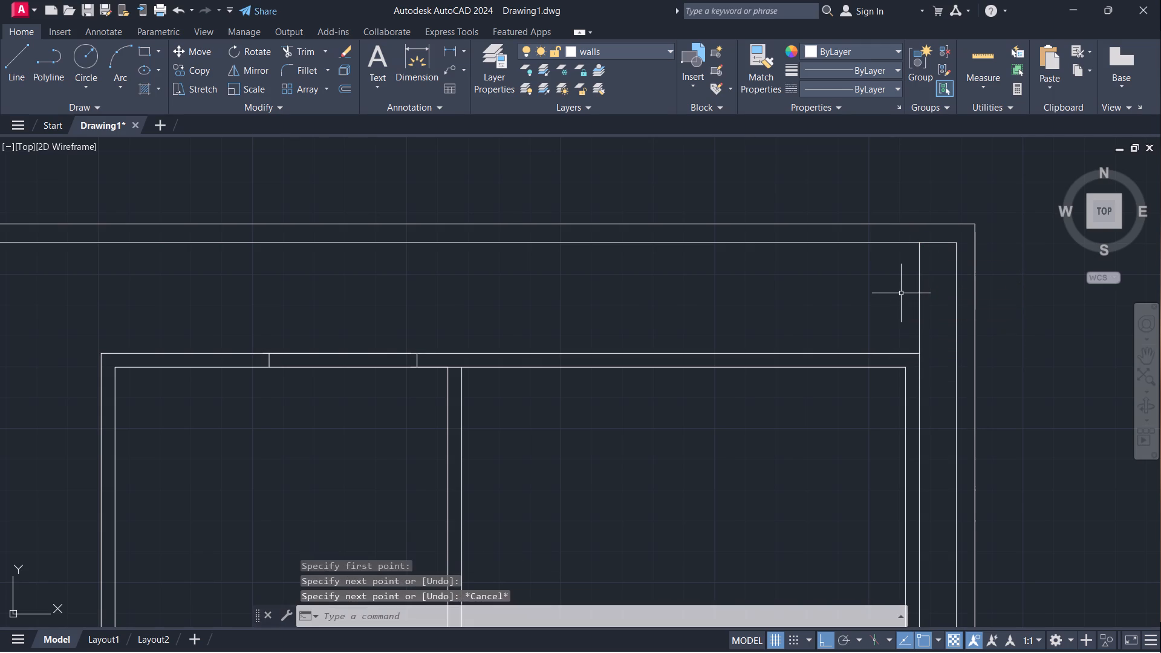
Extend the inner face of the building's east wall north to the inner face of the outer north wall.
{"action": "type", "text": "ex"}
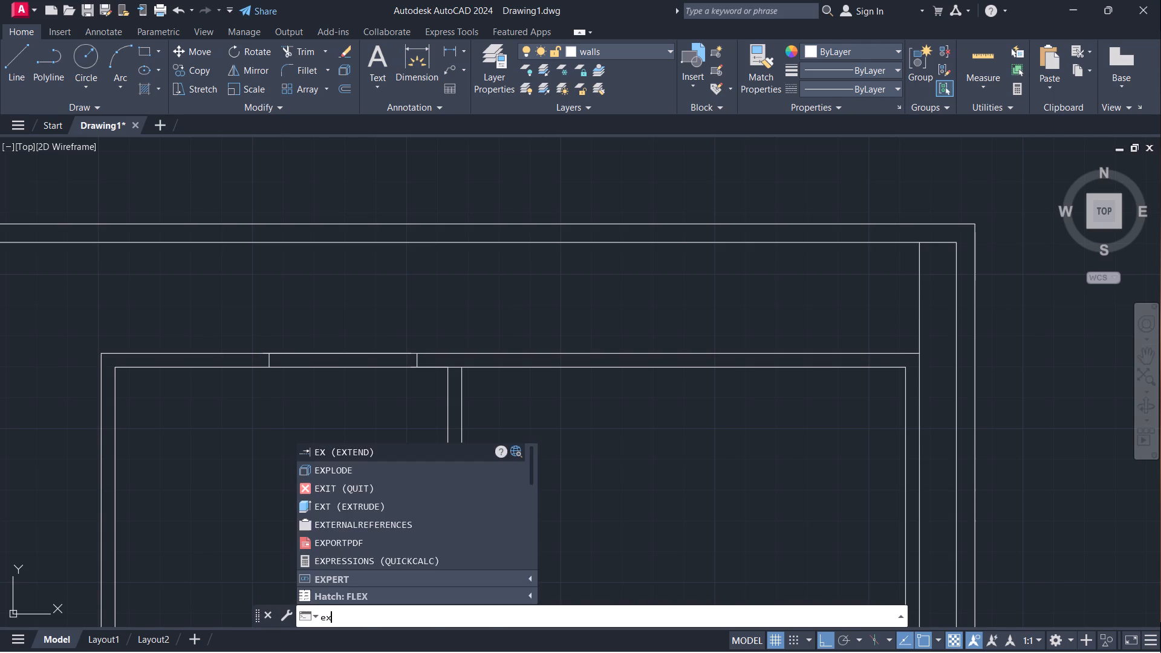
{"action": "key", "text": "Return"}
{"action": "left_click", "coordinate": [906, 388]}
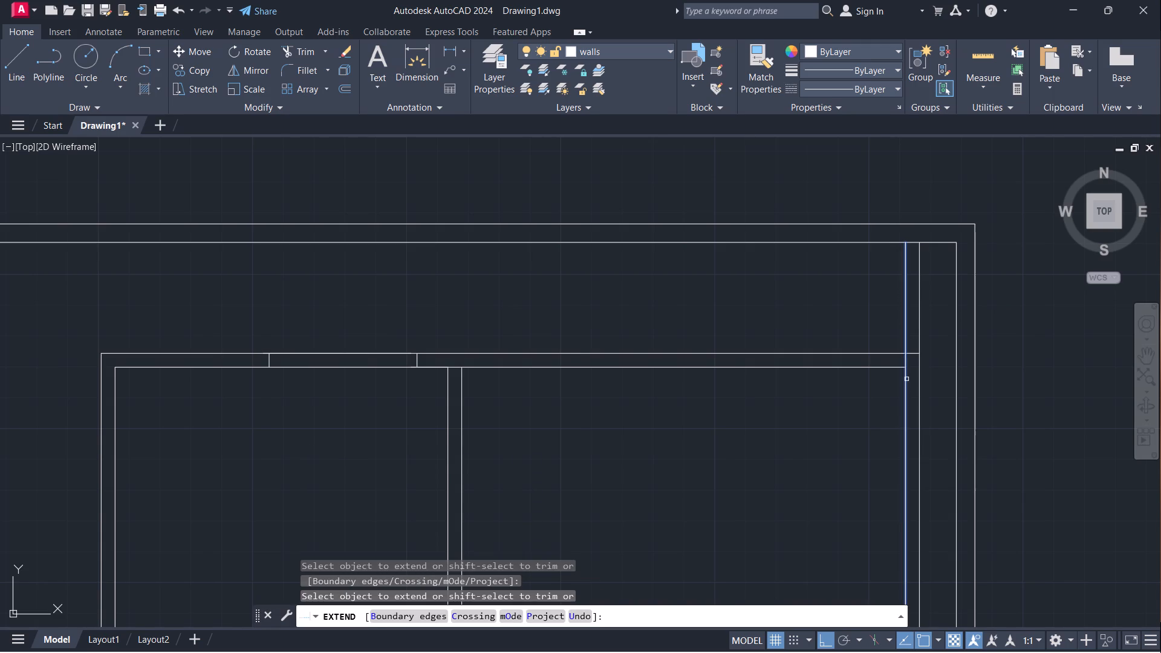
{"action": "left_click", "coordinate": [905, 365]}
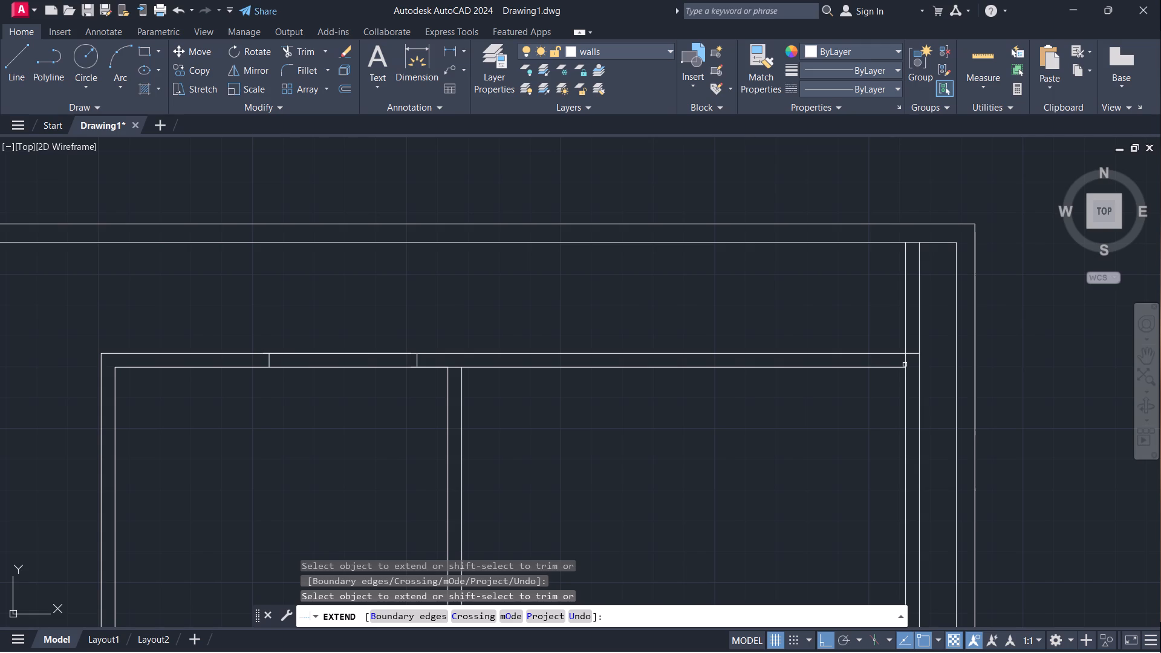
{"action": "key", "text": "Escape"}
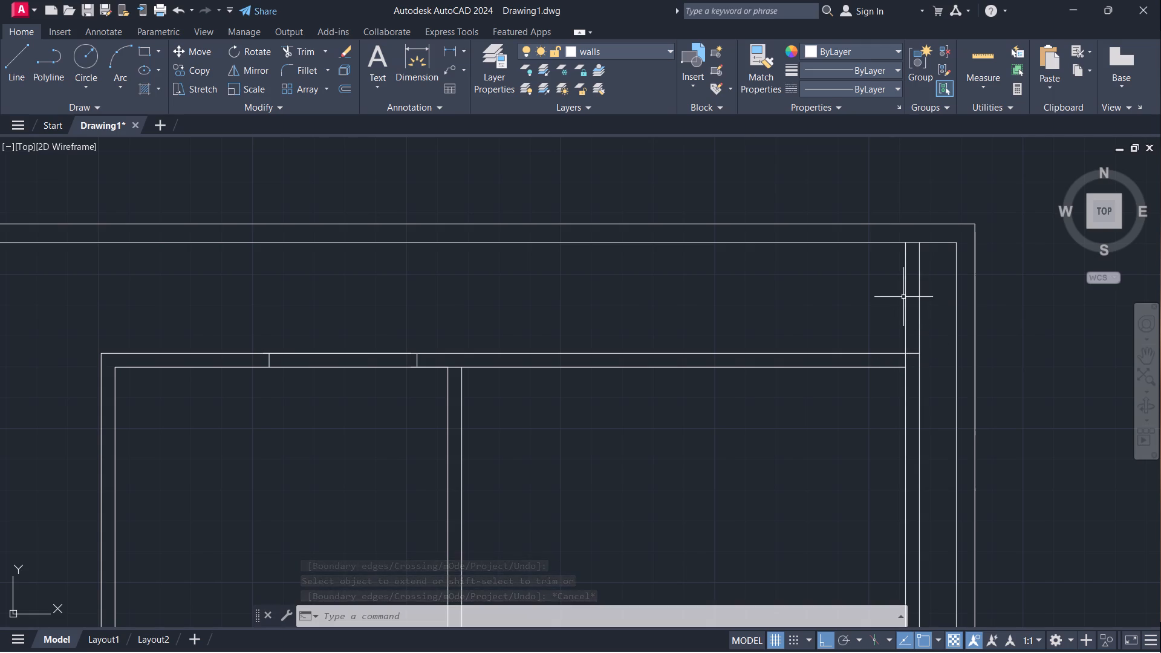
Start an offset westward from the extended east wall line, north of the inner building.
{"action": "scroll", "coordinate": [854, 339], "scroll_direction": "down", "scroll_amount": 1}
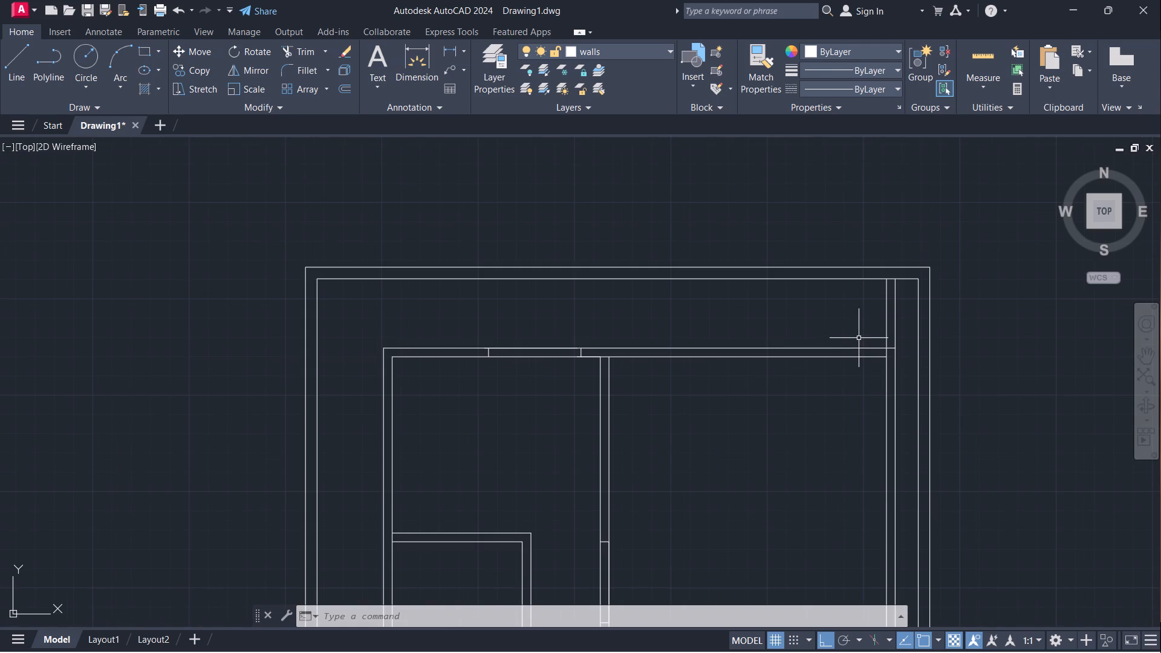
{"action": "middle_click_drag", "start_coordinate": [859, 337], "coordinate": [883, 345]}
{"action": "key", "text": "o"}
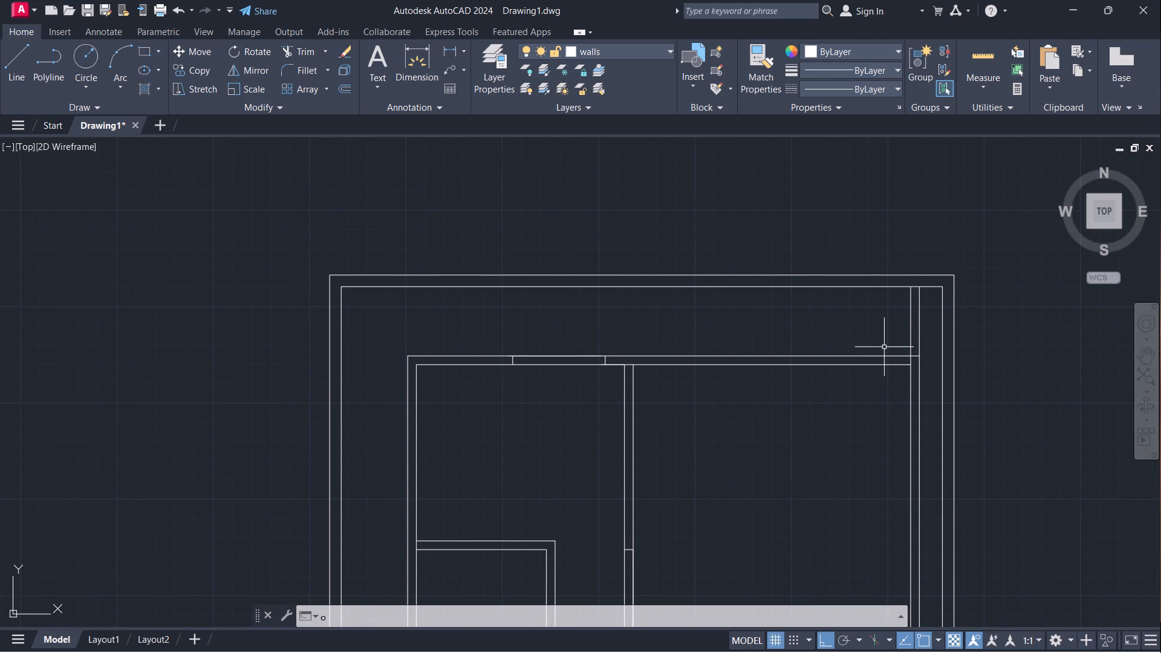
{"action": "key", "text": "Return"}
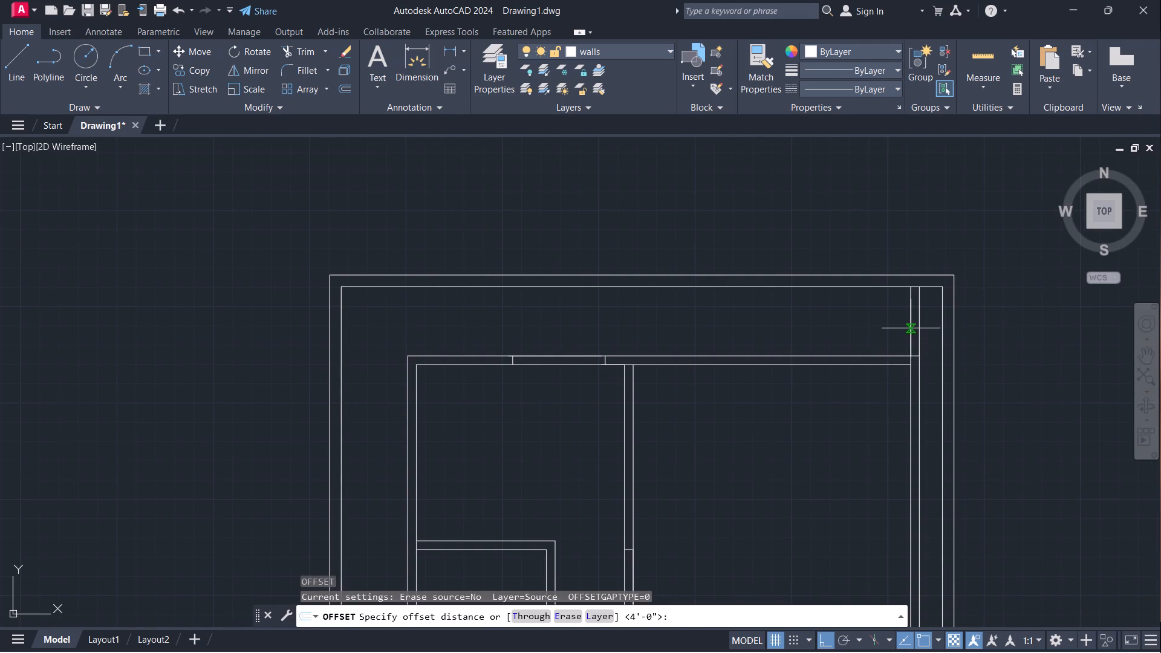
{"action": "left_click", "coordinate": [909, 327]}
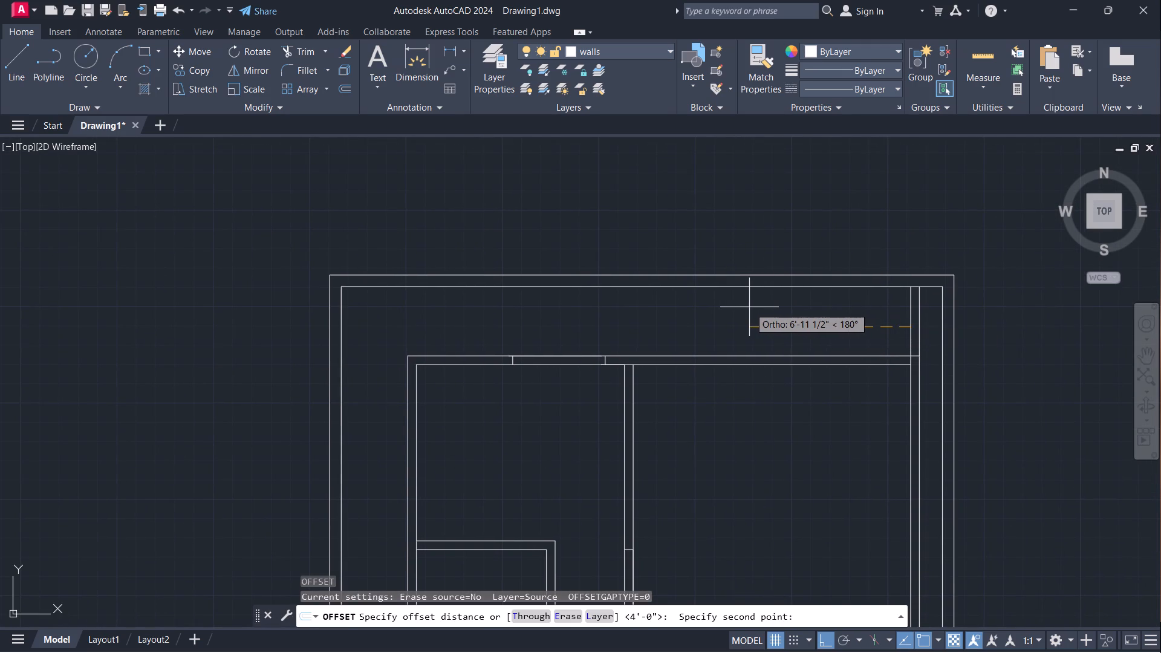
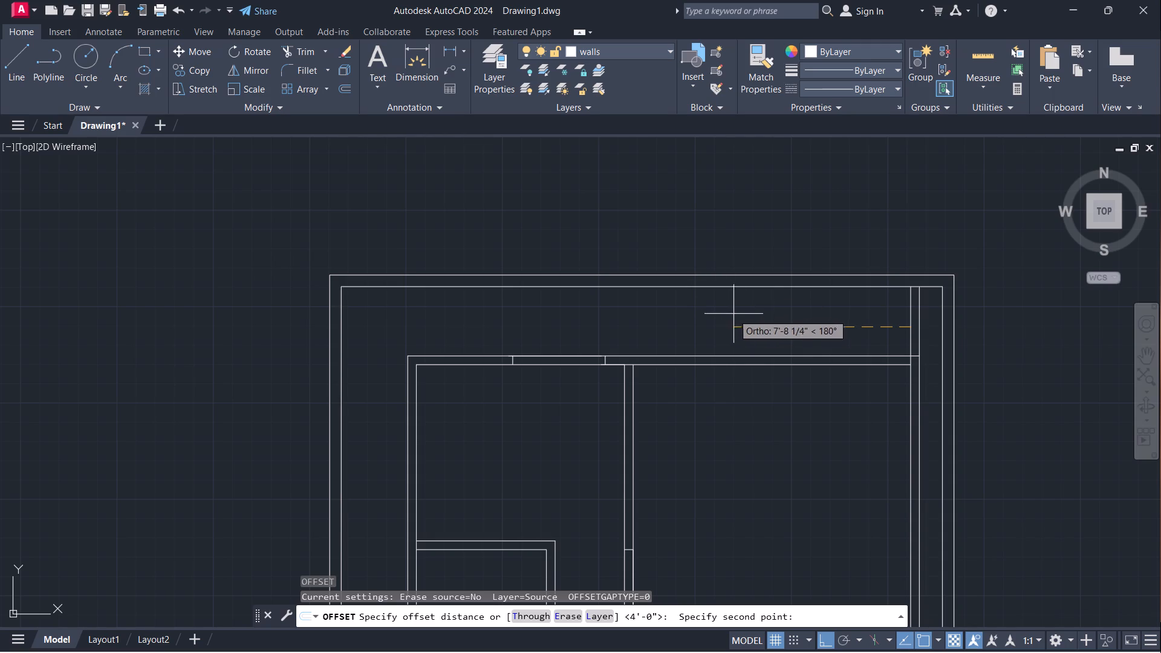
Offset the extended east wall's inner face line 7' to the west.
{"action": "type", "text": "7'"}
{"action": "key", "text": "Return"}
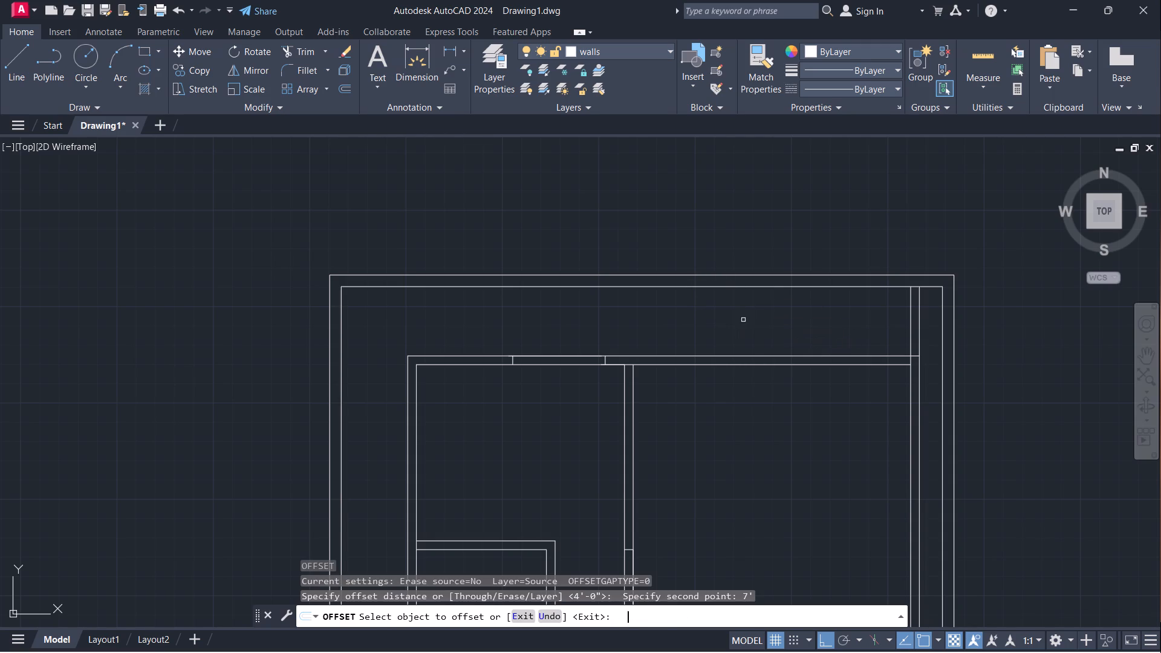
{"action": "left_click_drag", "start_coordinate": [912, 323], "coordinate": [906, 323]}
{"action": "left_click", "coordinate": [824, 320]}
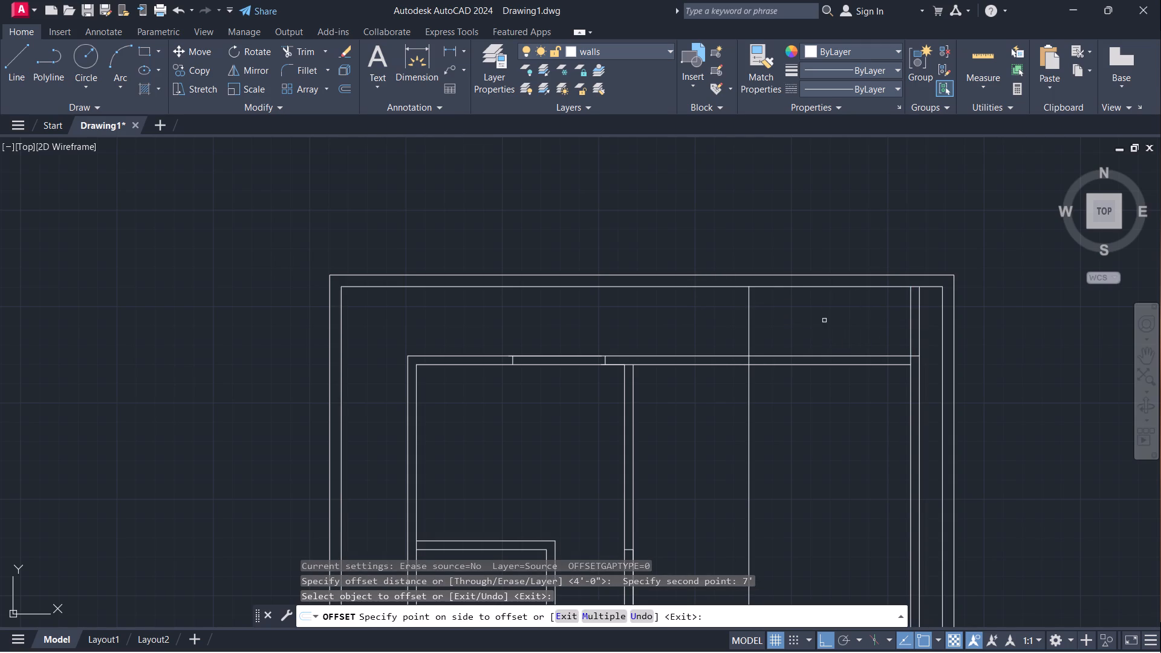
{"action": "key", "text": "Escape"}
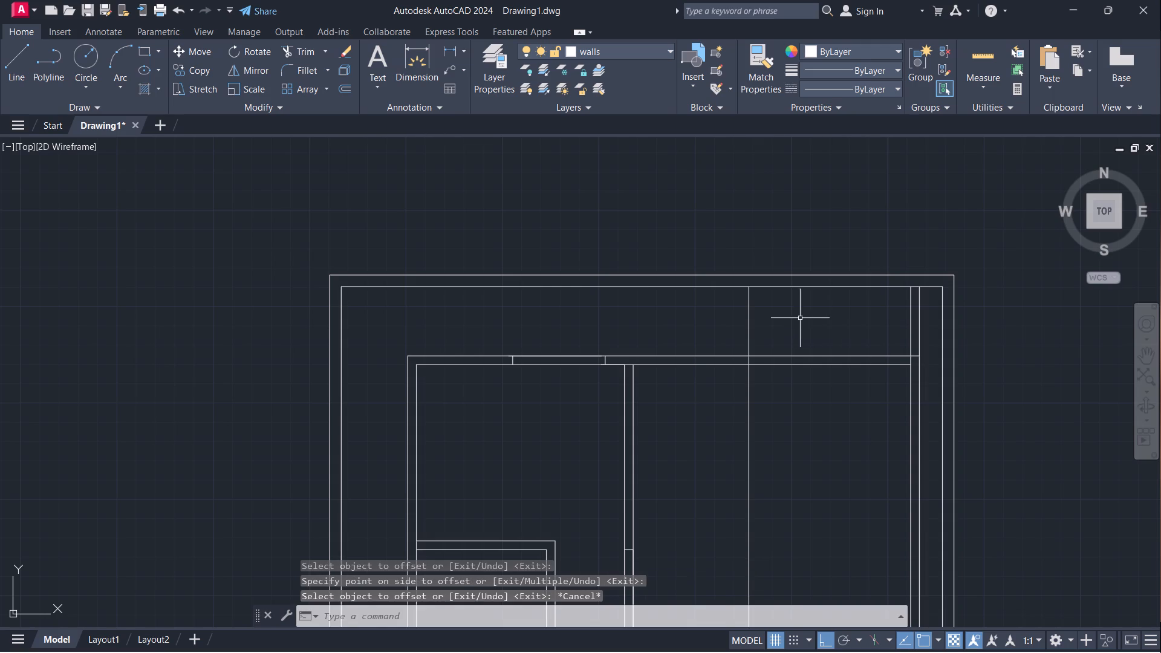
Trim the offset line south of the inner building's north wall, keeping only its part in the northern strip.
{"action": "scroll", "coordinate": [787, 316], "scroll_direction": "up", "scroll_amount": 2}
{"action": "scroll", "coordinate": [764, 362], "scroll_direction": "up", "scroll_amount": 1}
{"action": "type", "text": "tr"}
{"action": "key", "text": "Return"}
{"action": "left_click_drag", "start_coordinate": [681, 474], "coordinate": [657, 467]}
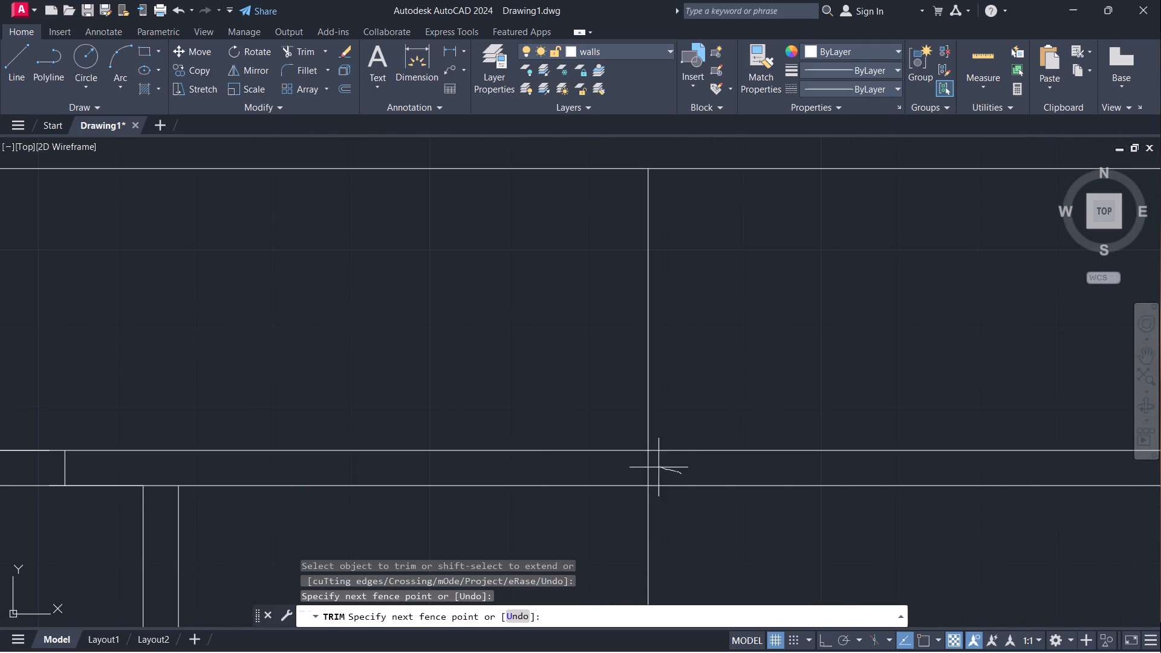
{"action": "left_click_drag", "start_coordinate": [657, 467], "coordinate": [616, 463]}
{"action": "left_click_drag", "start_coordinate": [666, 498], "coordinate": [622, 498]}
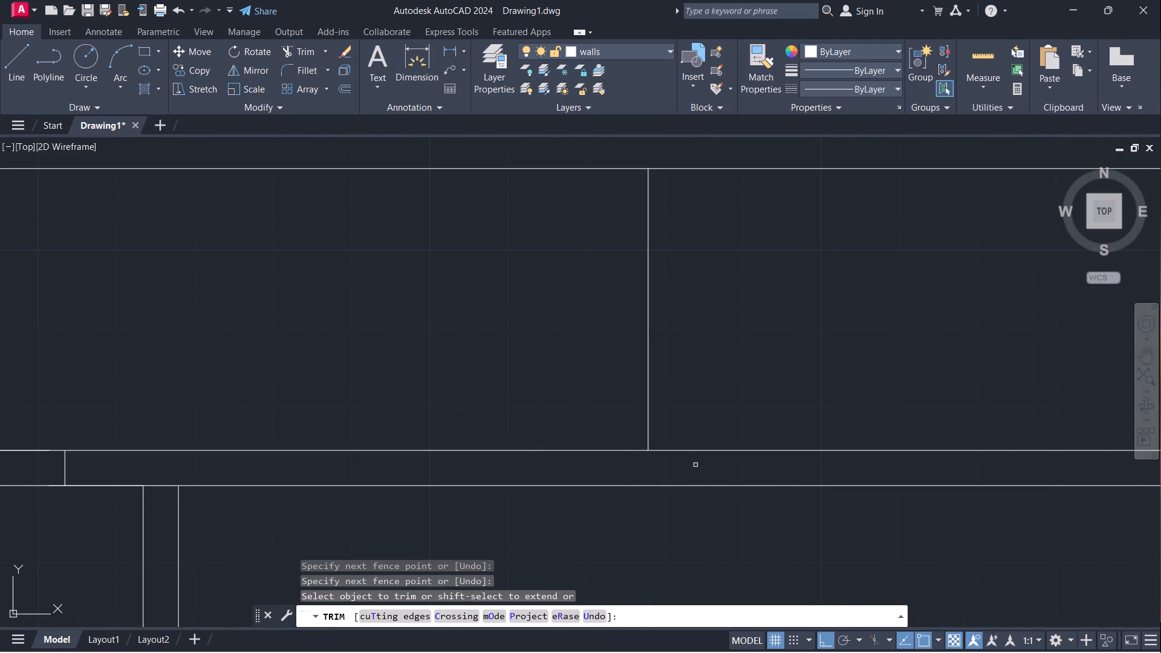
{"action": "key", "text": "Escape"}
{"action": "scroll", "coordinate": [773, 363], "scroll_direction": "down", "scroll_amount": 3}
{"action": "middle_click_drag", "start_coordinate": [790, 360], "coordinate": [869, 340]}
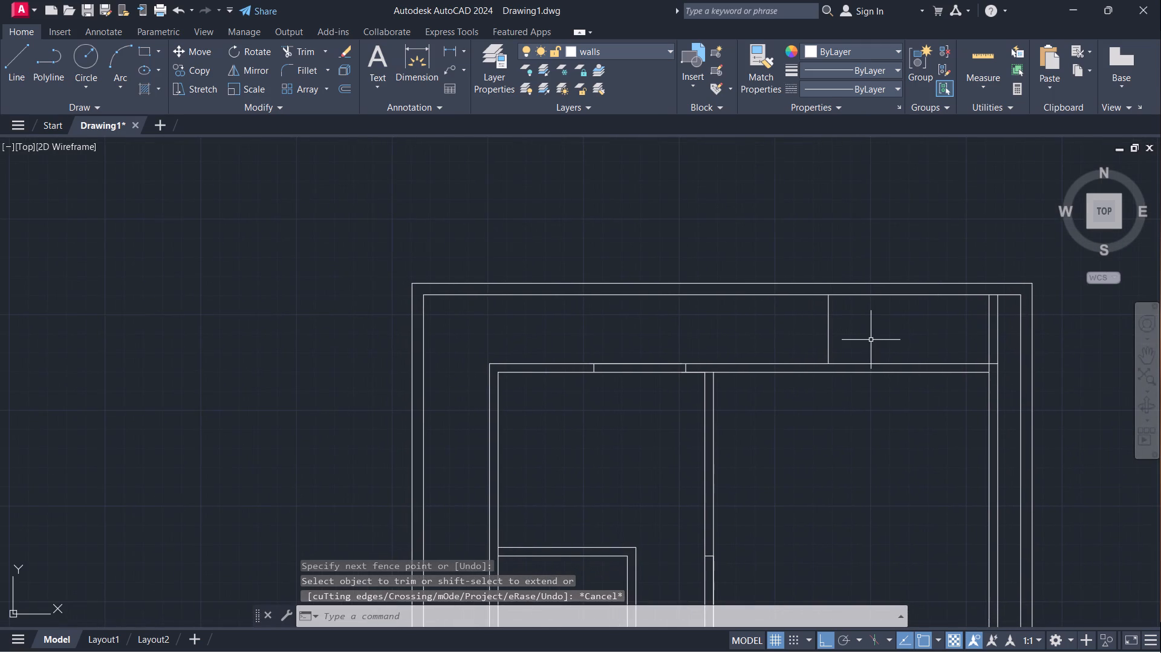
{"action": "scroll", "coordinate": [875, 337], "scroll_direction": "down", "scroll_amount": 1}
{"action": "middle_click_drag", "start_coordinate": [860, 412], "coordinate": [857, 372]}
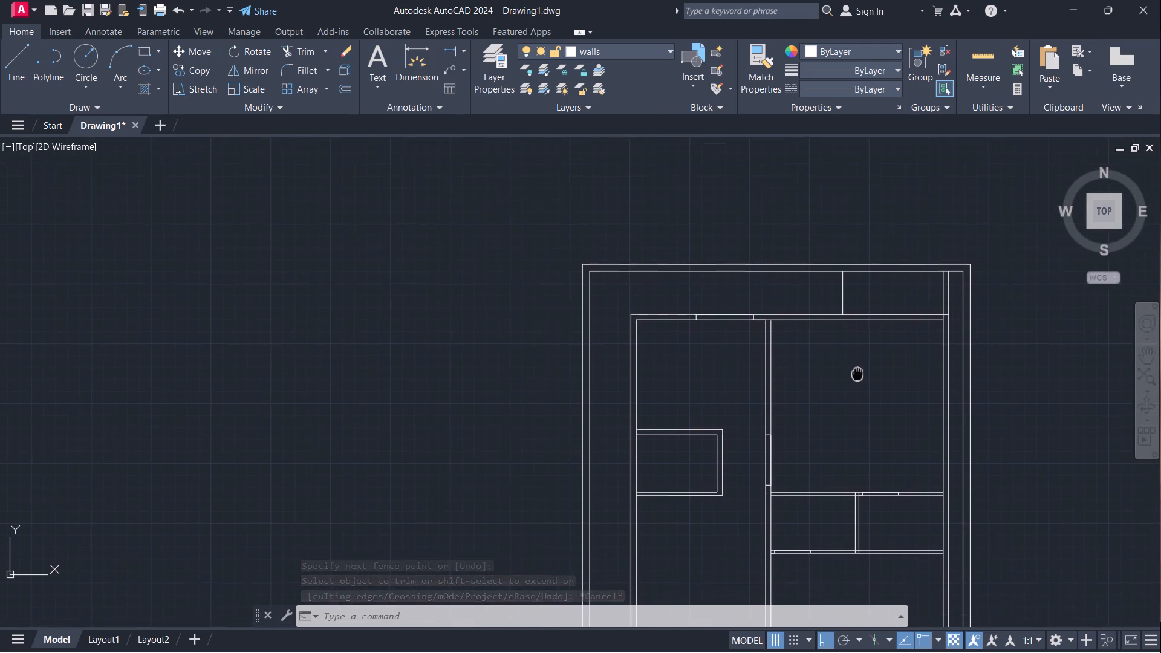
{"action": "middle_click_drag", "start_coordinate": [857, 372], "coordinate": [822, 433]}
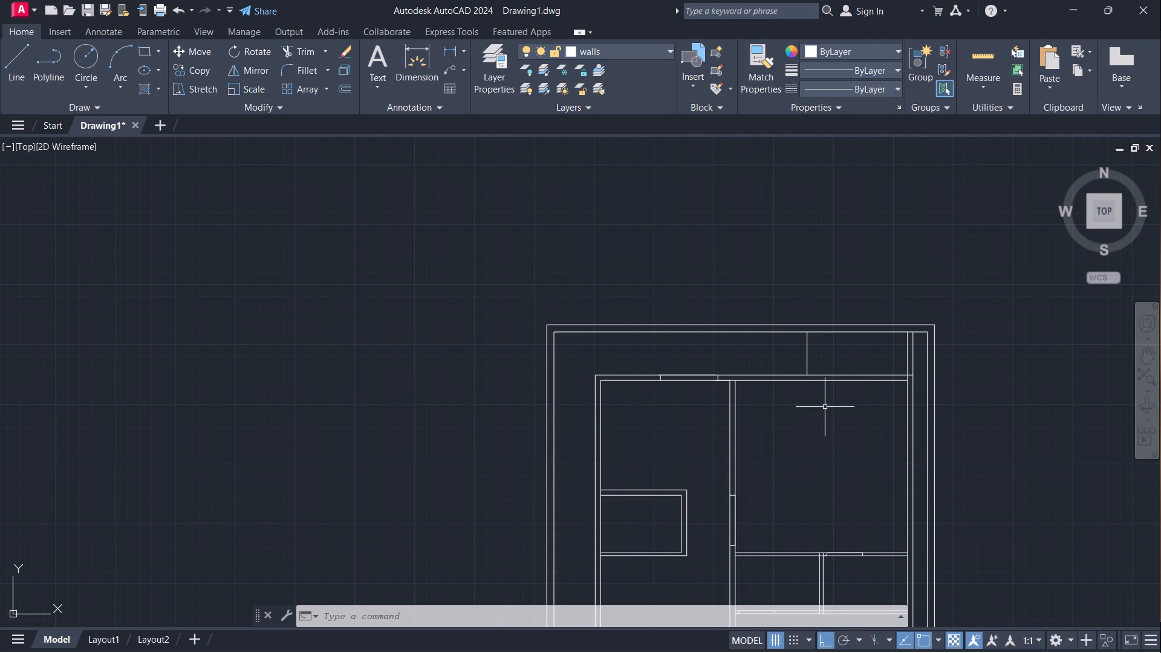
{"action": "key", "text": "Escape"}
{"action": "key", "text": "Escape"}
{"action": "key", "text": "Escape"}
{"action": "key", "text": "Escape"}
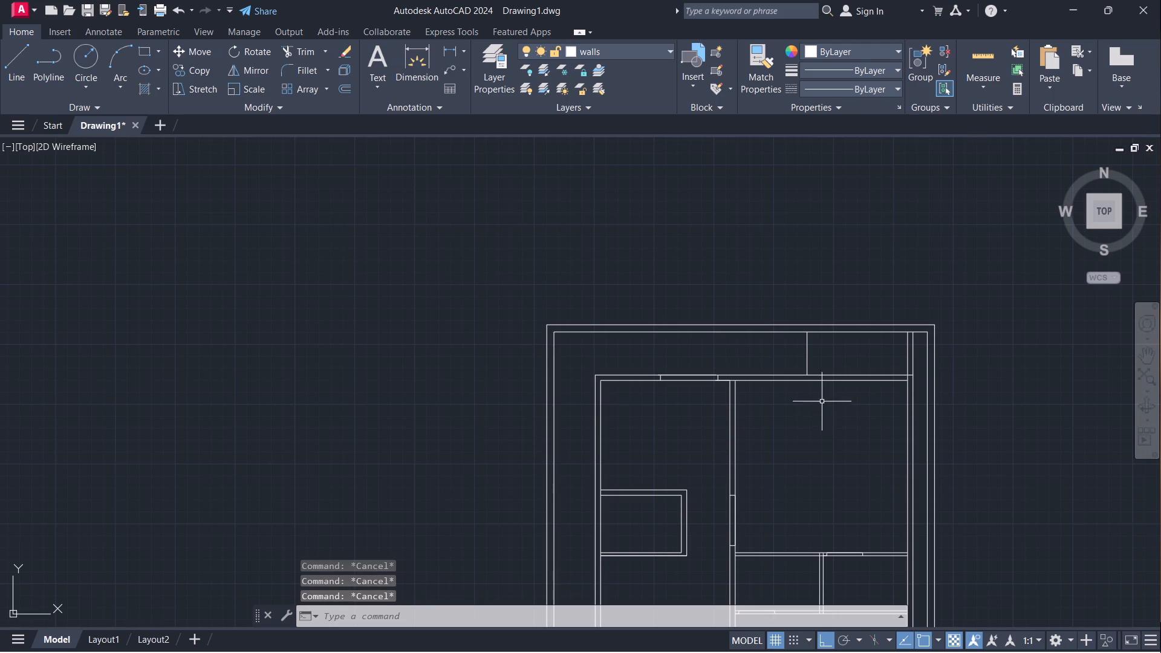
Offset the northern strip's trimmed vertical line 4.5" to the west to form a partition.
{"action": "scroll", "coordinate": [808, 356], "scroll_direction": "up", "scroll_amount": 1}
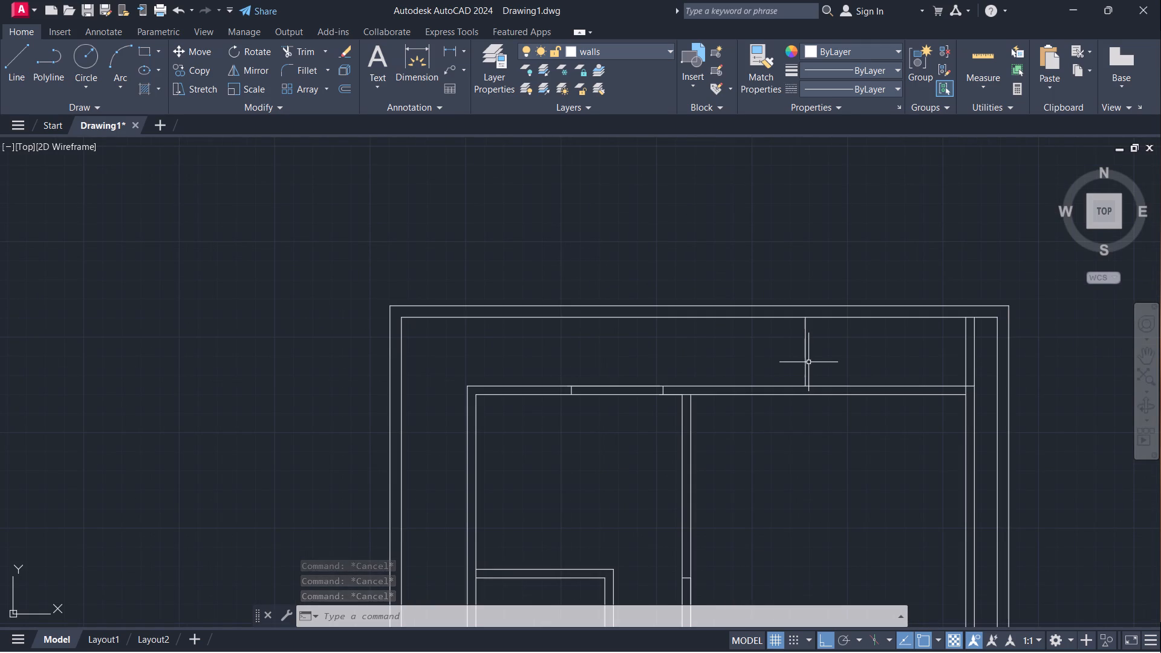
{"action": "key", "text": "o"}
{"action": "key", "text": "Return"}
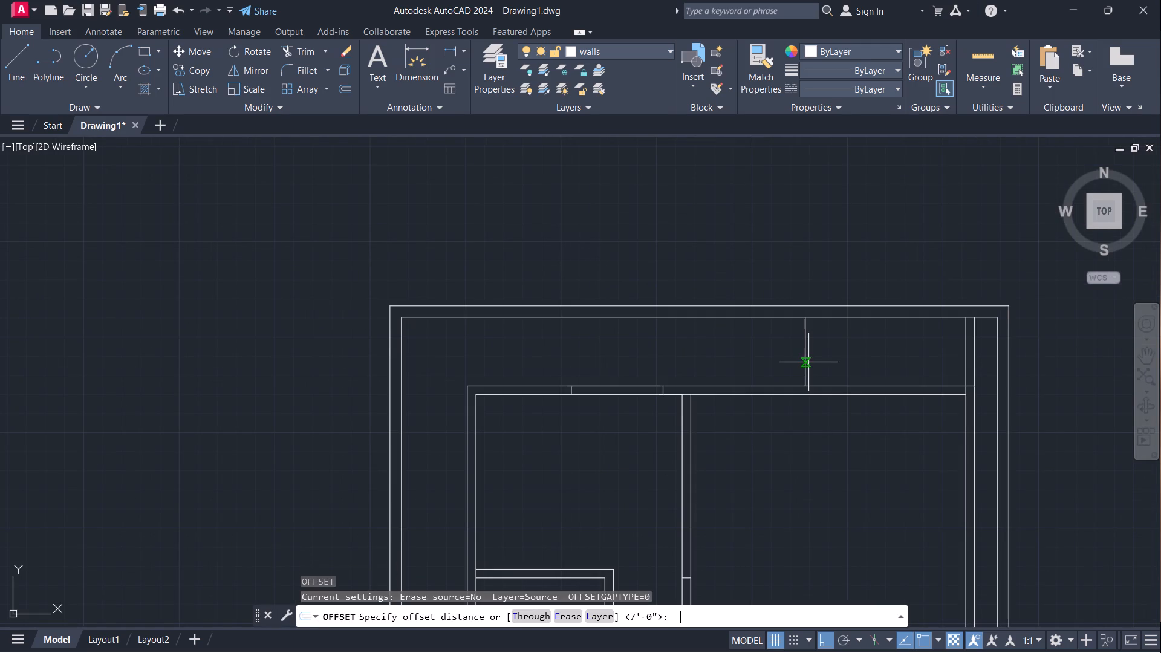
{"action": "left_click", "coordinate": [805, 351]}
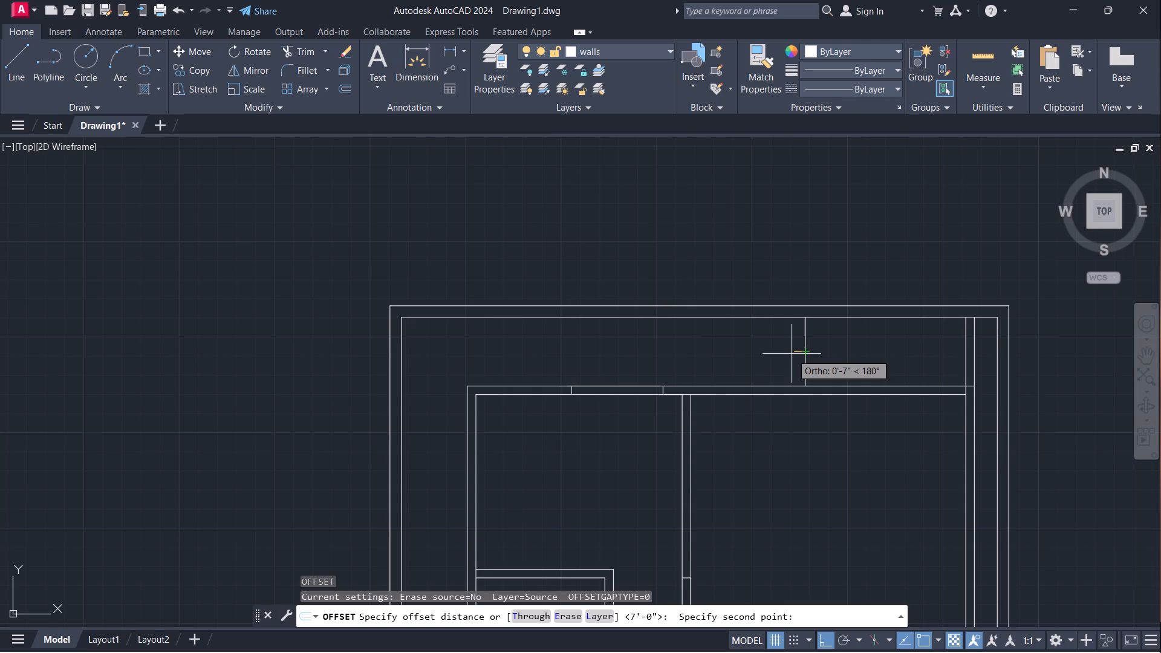
{"action": "type", "text": "4.5"}
{"action": "key", "text": "shift+quotedbl"}
{"action": "key", "text": "Return"}
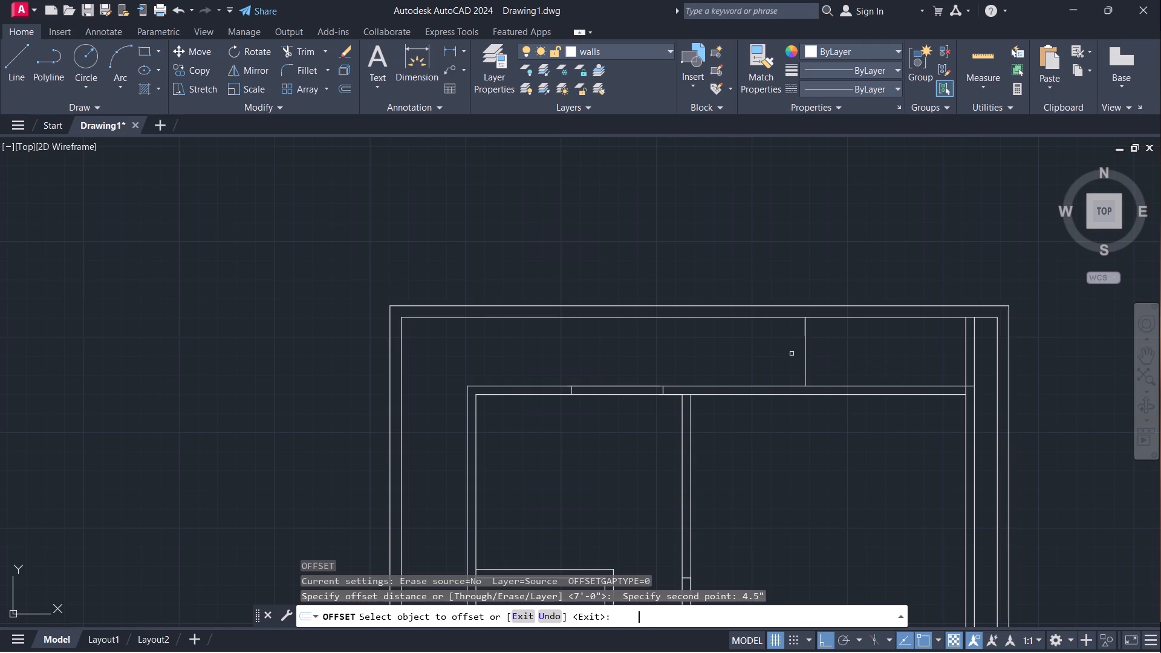
{"action": "left_click", "coordinate": [805, 349]}
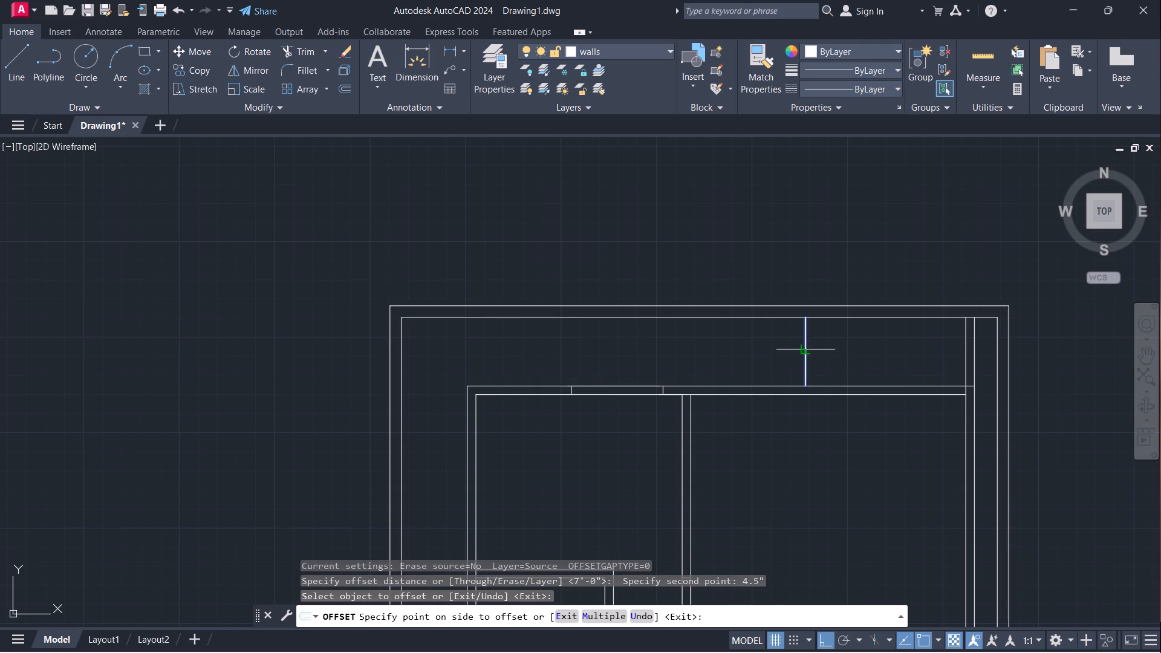
{"action": "left_click", "coordinate": [790, 350]}
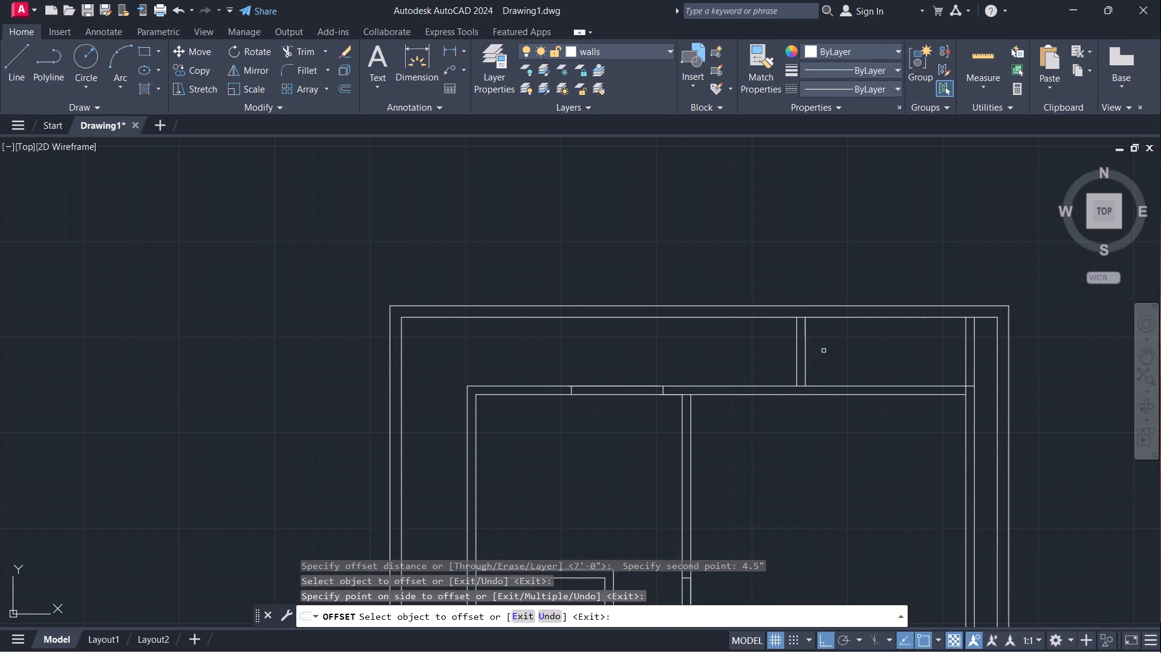
{"action": "scroll", "coordinate": [824, 351], "scroll_direction": "up", "scroll_amount": 2}
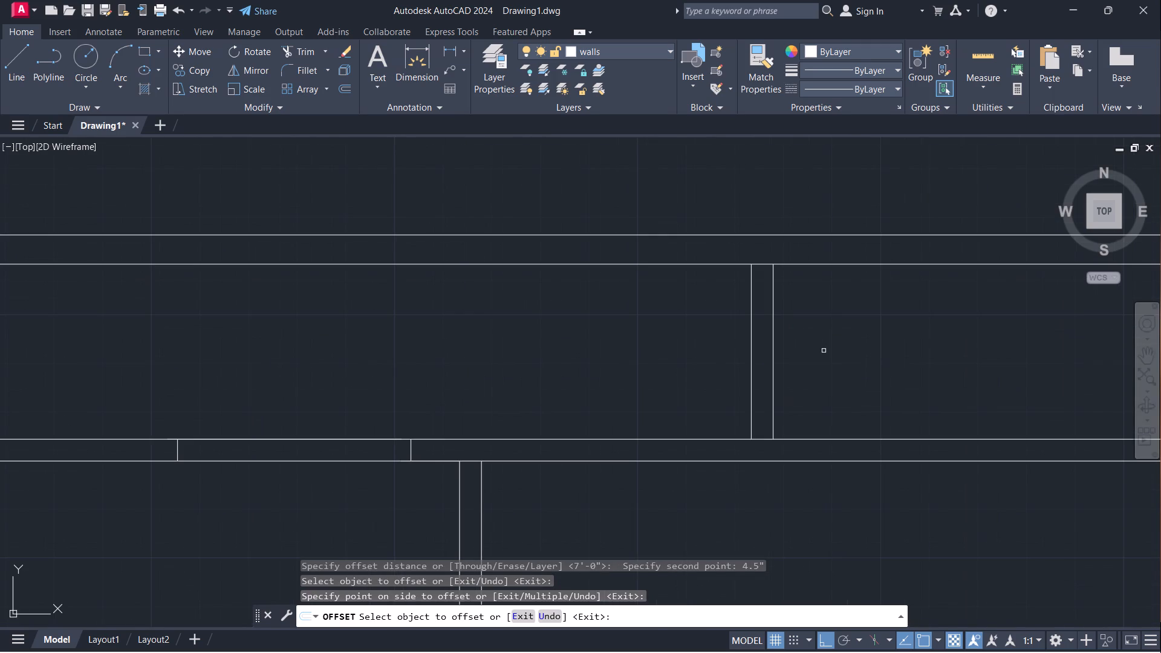
{"action": "key", "text": "Escape"}
Draw a jamb line across the northern strip's new partition, 3" north of the inner building's north wall.
{"action": "scroll", "coordinate": [860, 329], "scroll_direction": "down", "scroll_amount": 2}
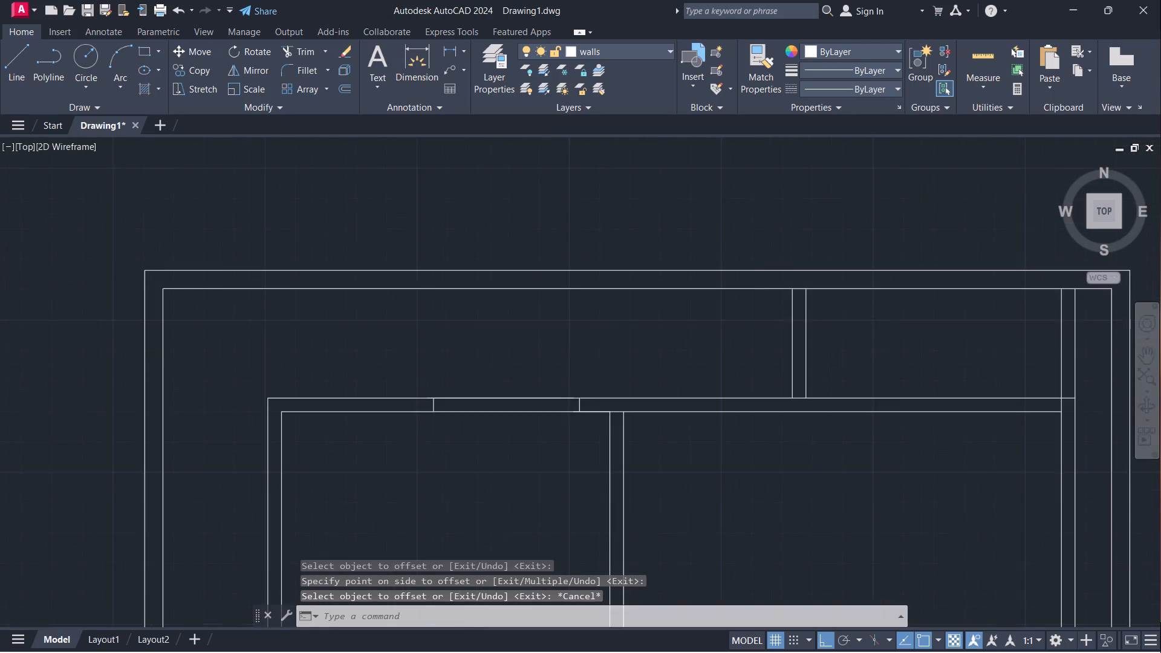
{"action": "scroll", "coordinate": [862, 328], "scroll_direction": "down", "scroll_amount": 1}
{"action": "scroll", "coordinate": [844, 354], "scroll_direction": "up", "scroll_amount": 2}
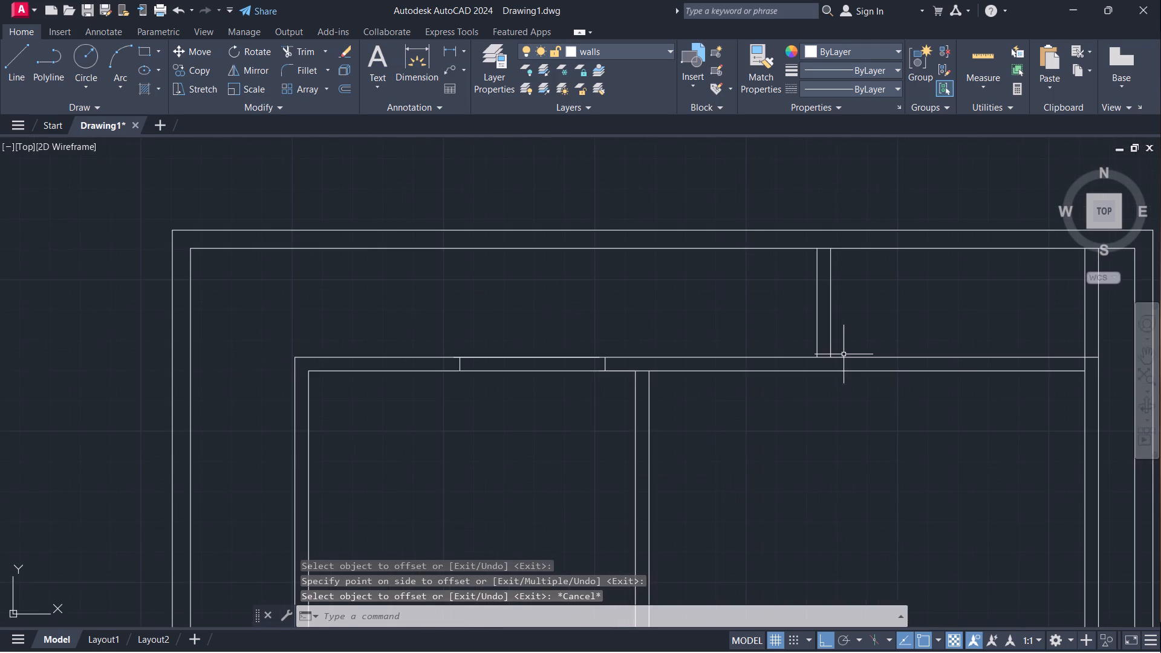
{"action": "scroll", "coordinate": [842, 354], "scroll_direction": "up", "scroll_amount": 2}
{"action": "key", "text": "l"}
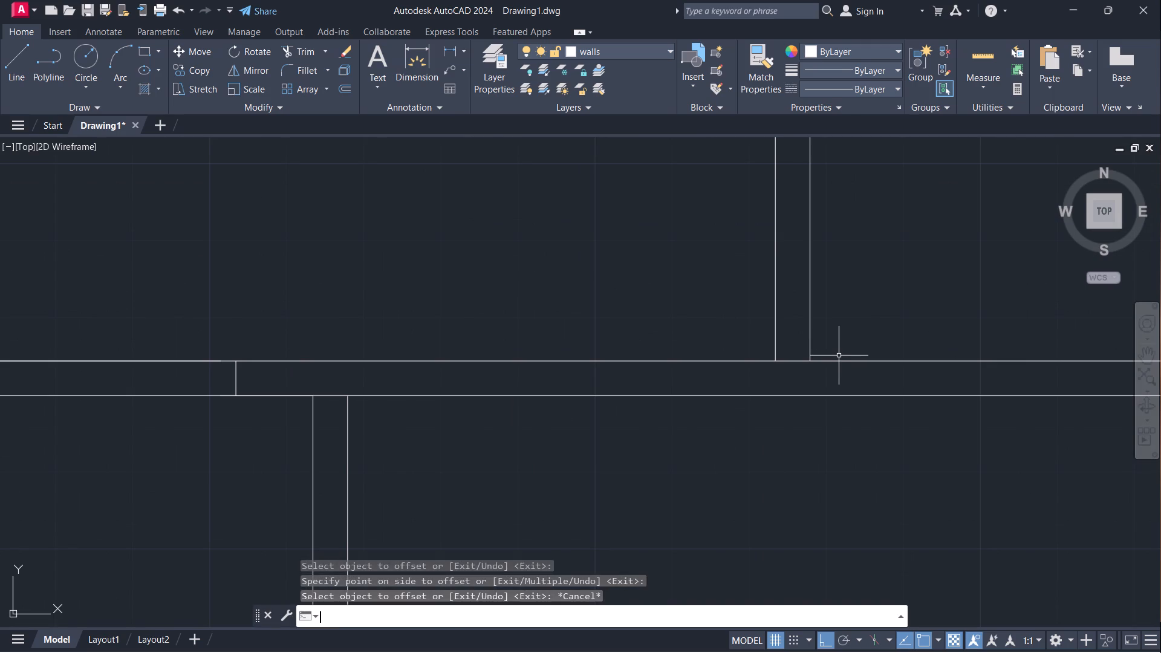
{"action": "key", "text": "Return"}
{"action": "left_click", "coordinate": [813, 356]}
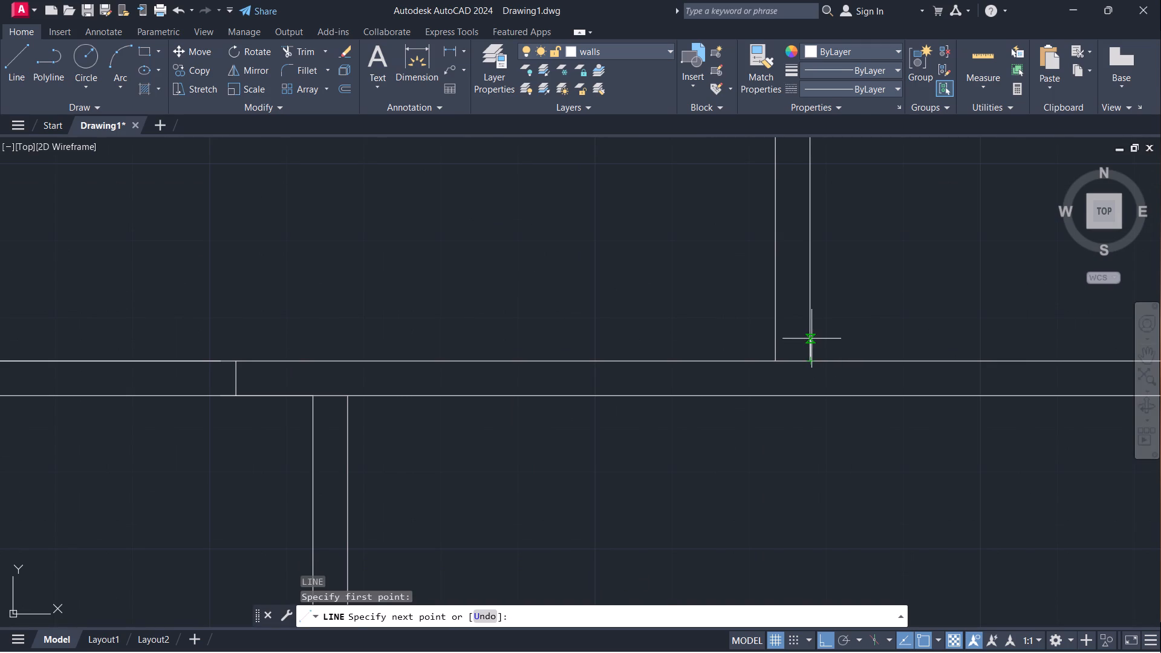
{"action": "key", "text": "3"}
{"action": "key", "text": "shift+quotedbl"}
{"action": "key", "text": "Return"}
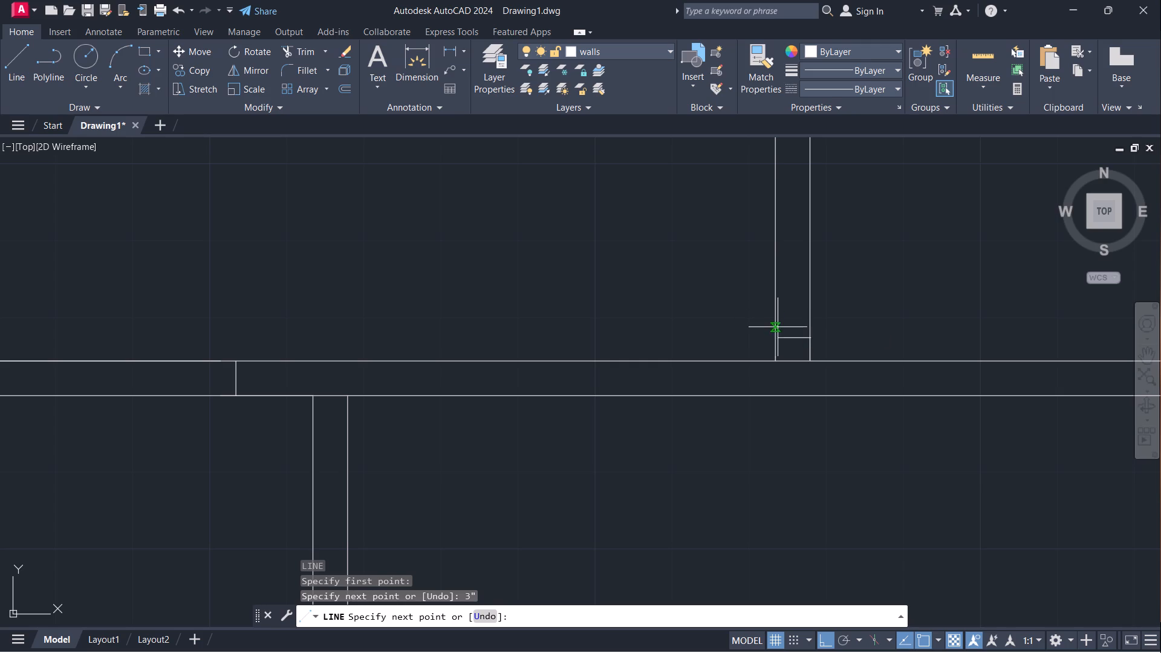
{"action": "left_click", "coordinate": [776, 340]}
Continue the line 2'6" north along the partition's west face and east across the partition to form the other jamb.
{"action": "scroll", "coordinate": [779, 332], "scroll_direction": "down", "scroll_amount": 2}
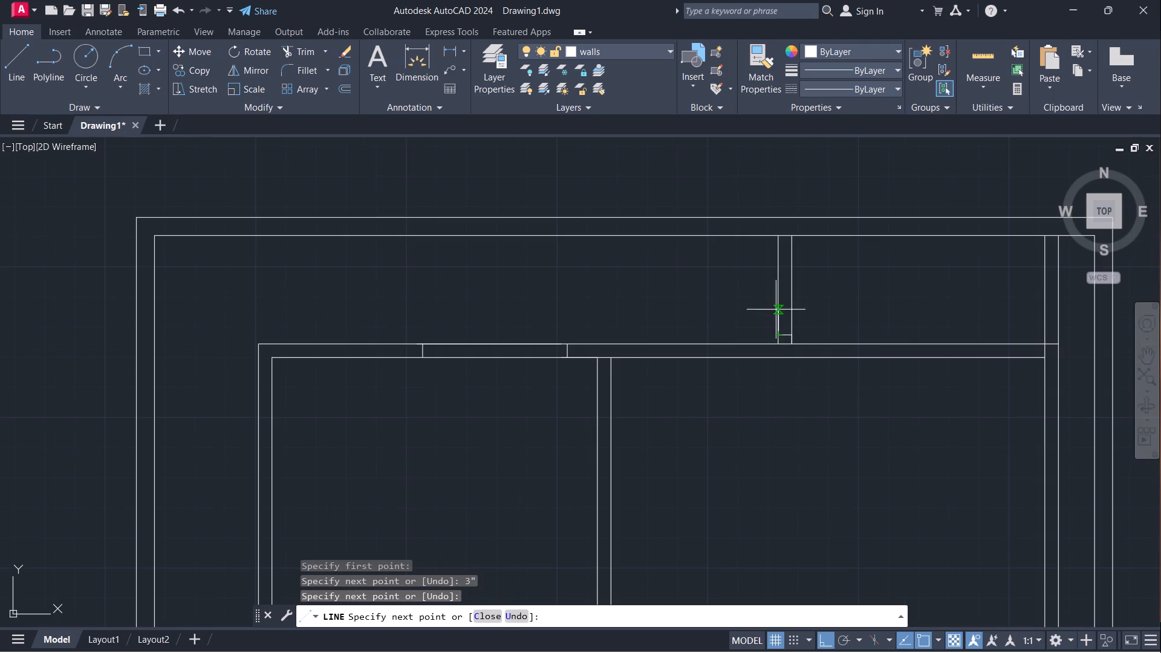
{"action": "type", "text": "2'6"}
{"action": "key", "text": "shift+quotedbl"}
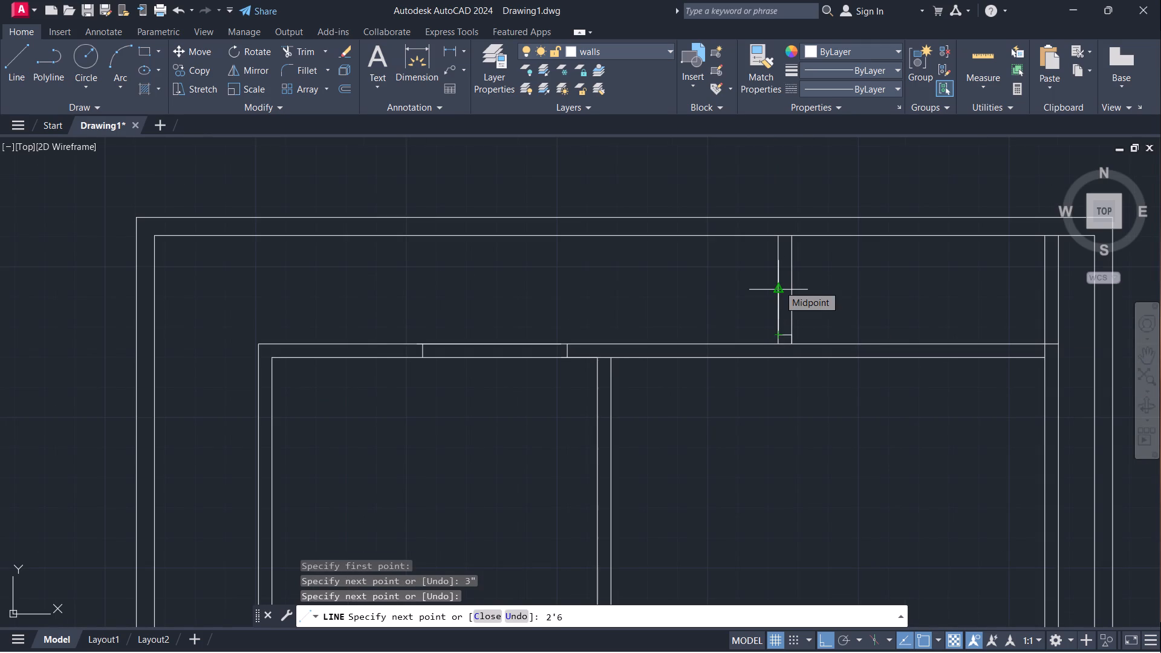
{"action": "key", "text": "Return"}
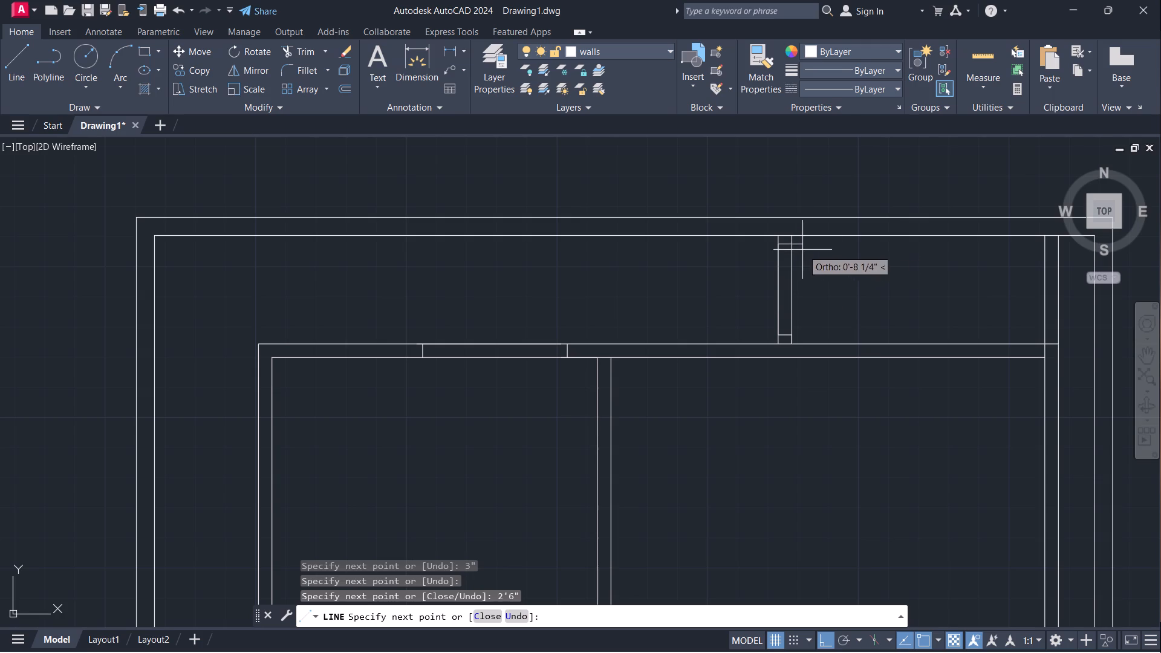
{"action": "scroll", "coordinate": [797, 248], "scroll_direction": "up", "scroll_amount": 3}
{"action": "left_click", "coordinate": [771, 231]}
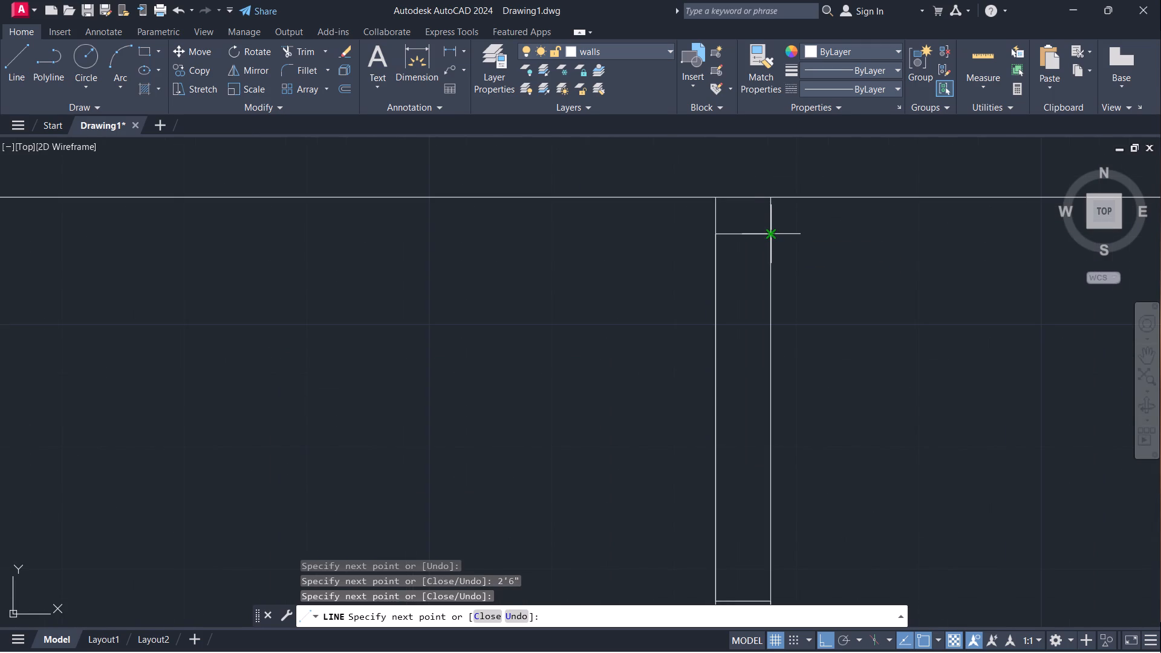
{"action": "key", "text": "Escape"}
{"action": "scroll", "coordinate": [874, 275], "scroll_direction": "down", "scroll_amount": 4}
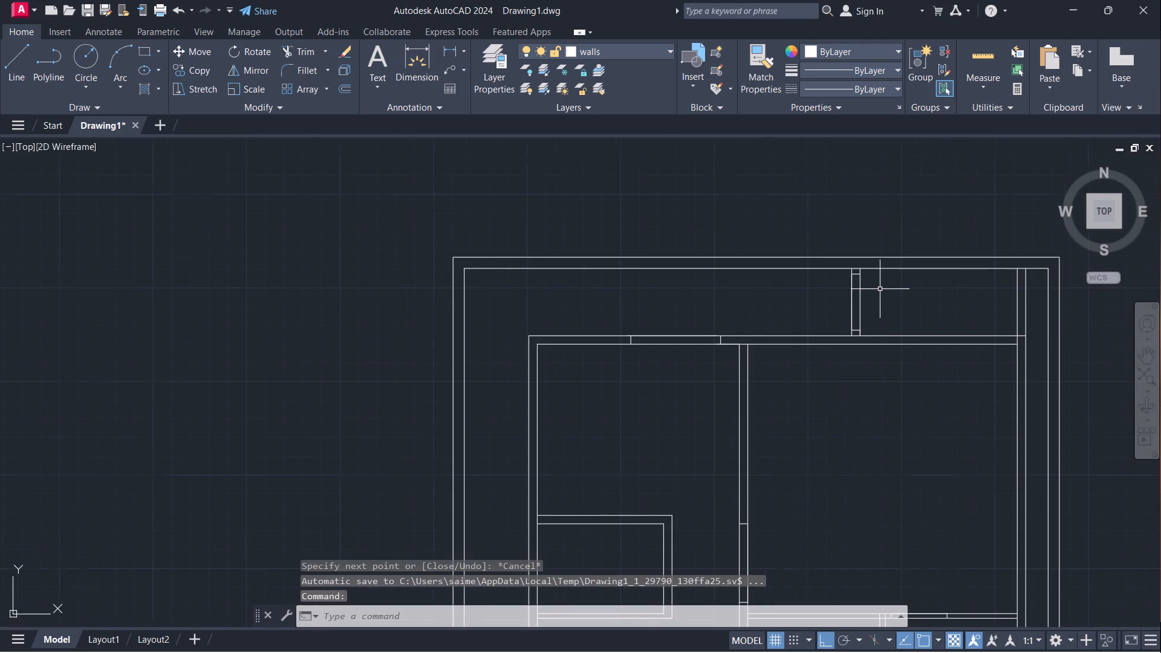
Trim both faces of the northern strip's partition between its two jambs to open the doorway.
{"action": "middle_click_drag", "start_coordinate": [874, 440], "coordinate": [857, 412]}
{"action": "type", "text": "tr"}
{"action": "key", "text": "Return"}
{"action": "left_click_drag", "start_coordinate": [861, 279], "coordinate": [782, 276]}
Trim the inner building's north wall between its jambs and remove the leftover stub at the opening's east jamb.
{"action": "left_click_drag", "start_coordinate": [668, 282], "coordinate": [652, 352]}
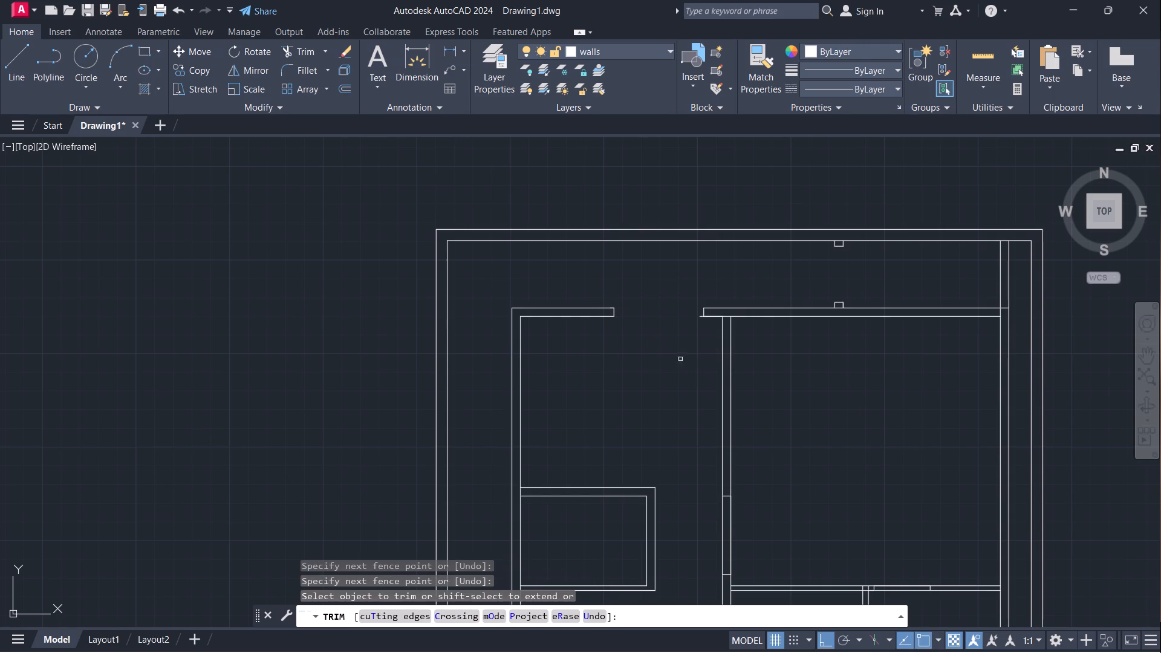
{"action": "scroll", "coordinate": [761, 405], "scroll_direction": "down", "scroll_amount": 1}
{"action": "middle_click_drag", "start_coordinate": [782, 434], "coordinate": [810, 339]}
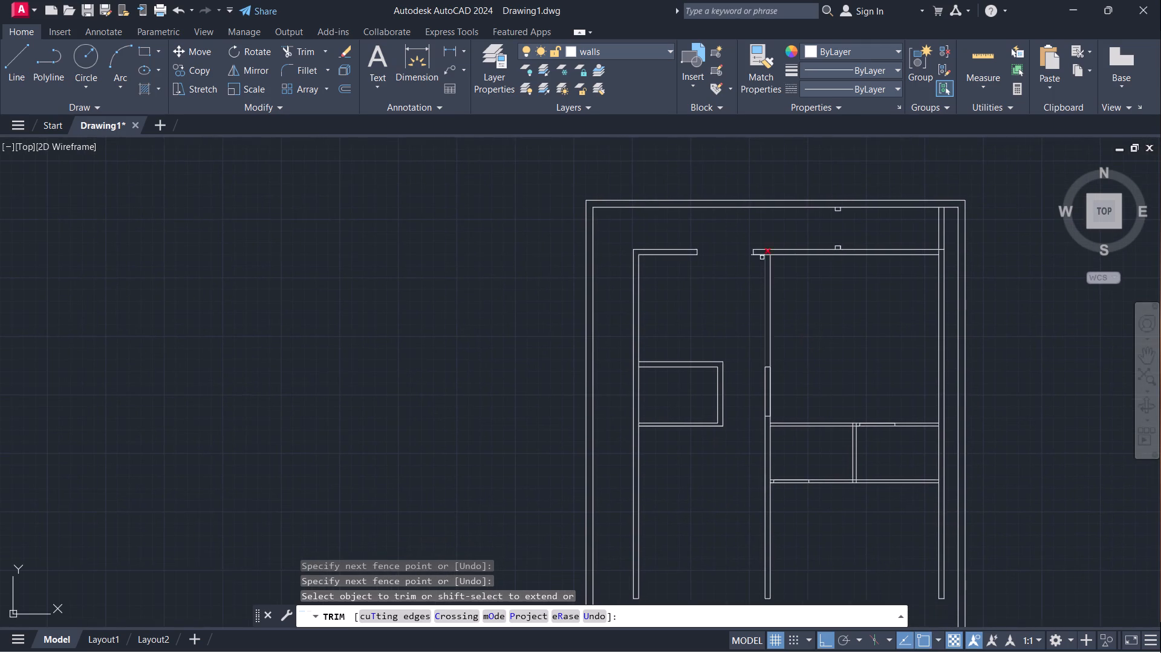
{"action": "scroll", "coordinate": [762, 258], "scroll_direction": "up", "scroll_amount": 3}
{"action": "left_click", "coordinate": [720, 247]}
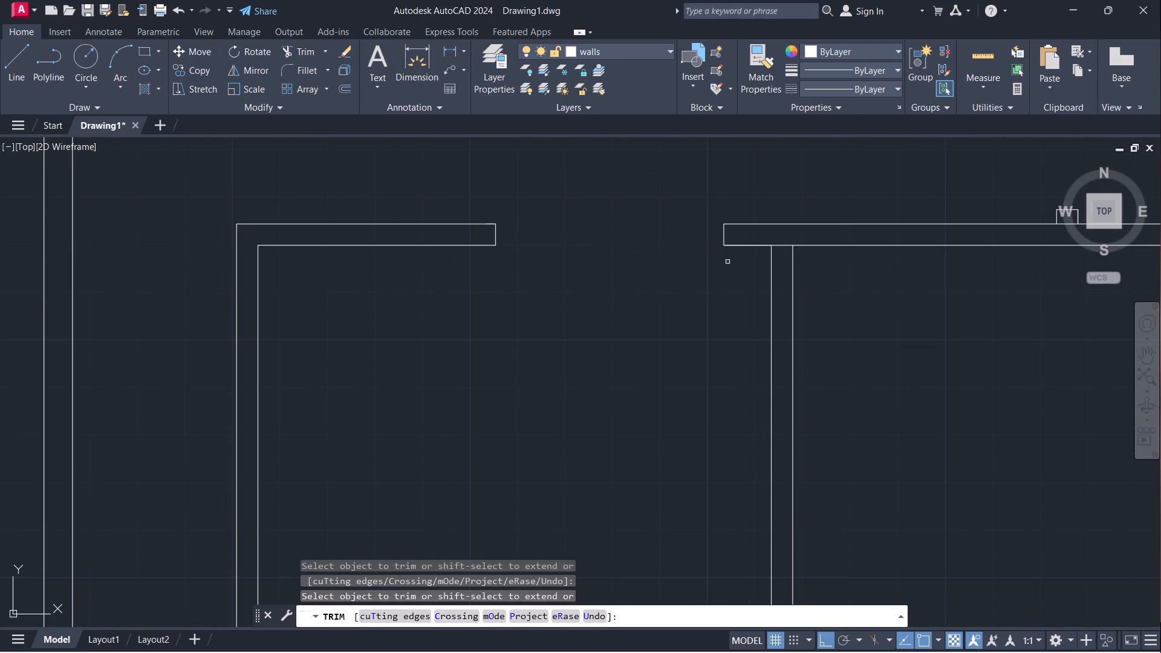
Trim both faces of the central north-south partition between its jambs in the northeast room.
{"action": "scroll", "coordinate": [825, 352], "scroll_direction": "down", "scroll_amount": 1}
{"action": "scroll", "coordinate": [843, 441], "scroll_direction": "down", "scroll_amount": 1}
{"action": "middle_click_drag", "start_coordinate": [844, 441], "coordinate": [855, 352]}
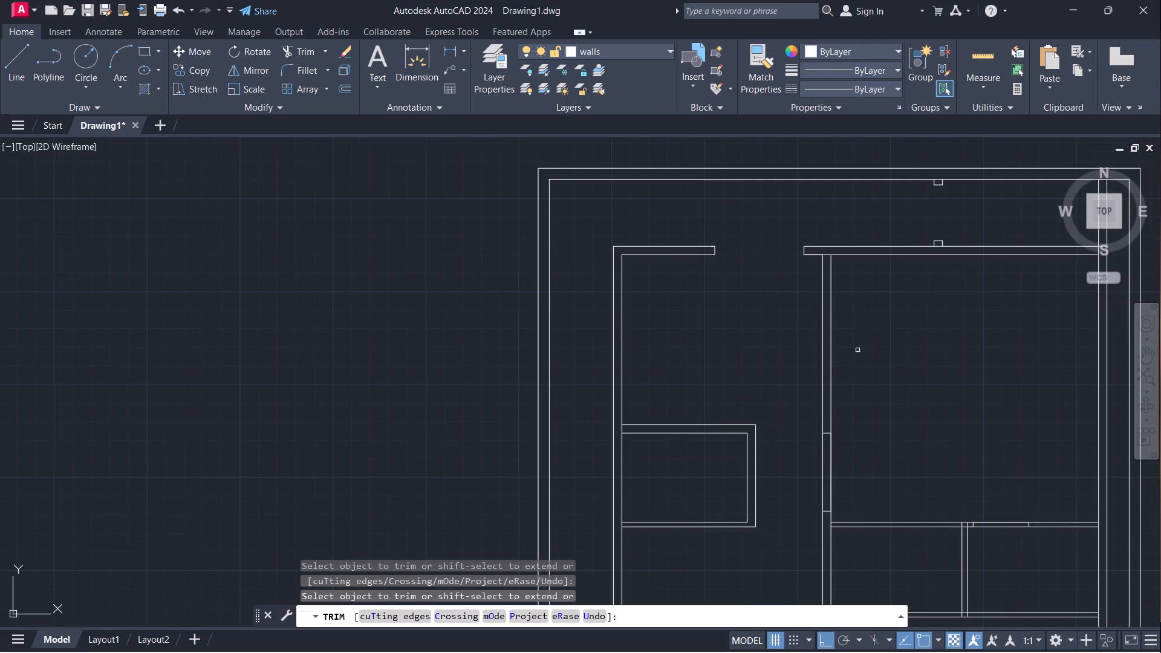
{"action": "scroll", "coordinate": [870, 374], "scroll_direction": "down", "scroll_amount": 1}
{"action": "left_click_drag", "start_coordinate": [876, 413], "coordinate": [824, 437]}
Trim both faces of the inner building's south wall between its jambs to open the doorway.
{"action": "scroll", "coordinate": [892, 423], "scroll_direction": "down", "scroll_amount": 1}
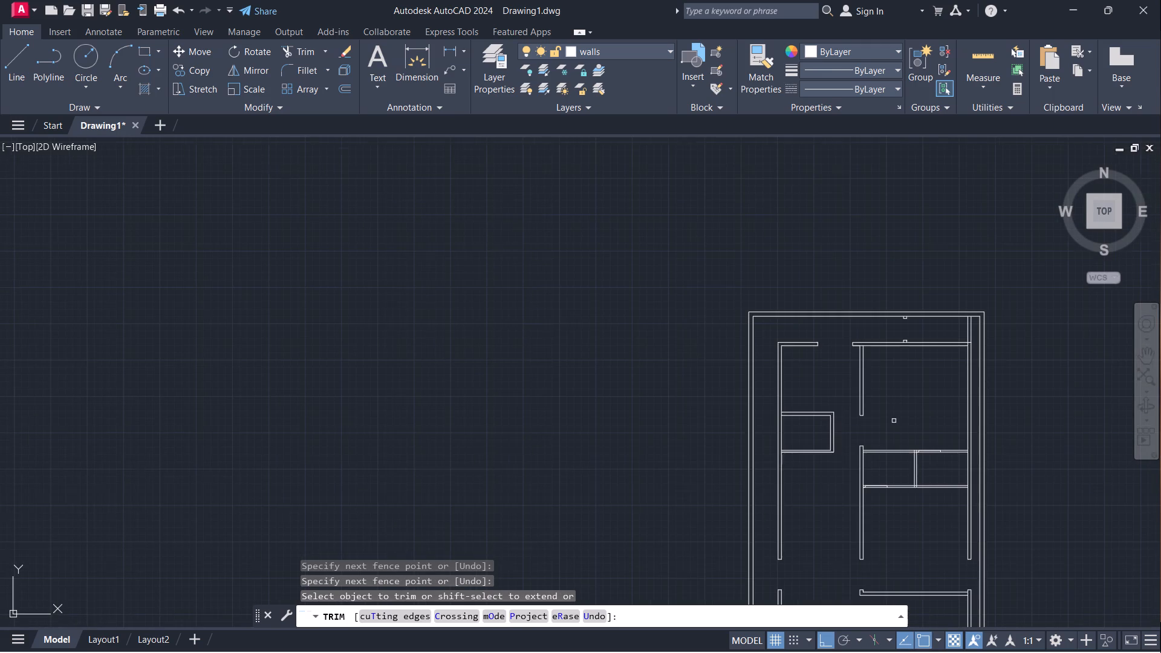
{"action": "middle_click_drag", "start_coordinate": [910, 519], "coordinate": [900, 429]}
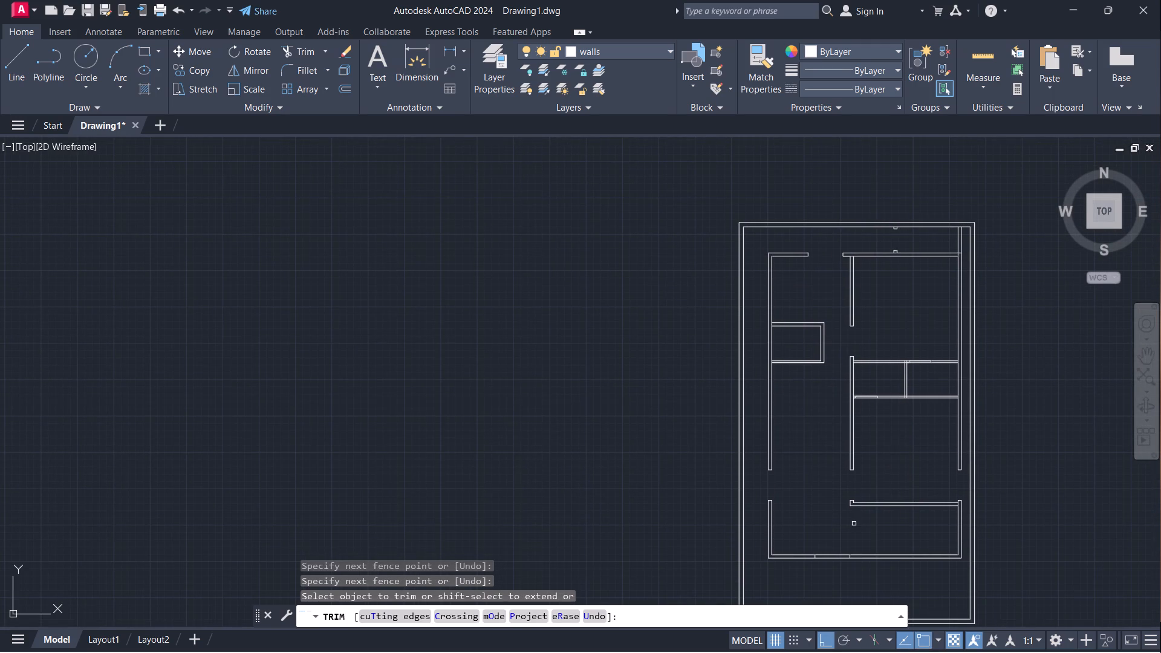
{"action": "left_click_drag", "start_coordinate": [830, 544], "coordinate": [827, 574]}
Trim both faces of the small east rooms' south partition between its two jambs to open the doorway.
{"action": "left_click_drag", "start_coordinate": [865, 388], "coordinate": [862, 399]}
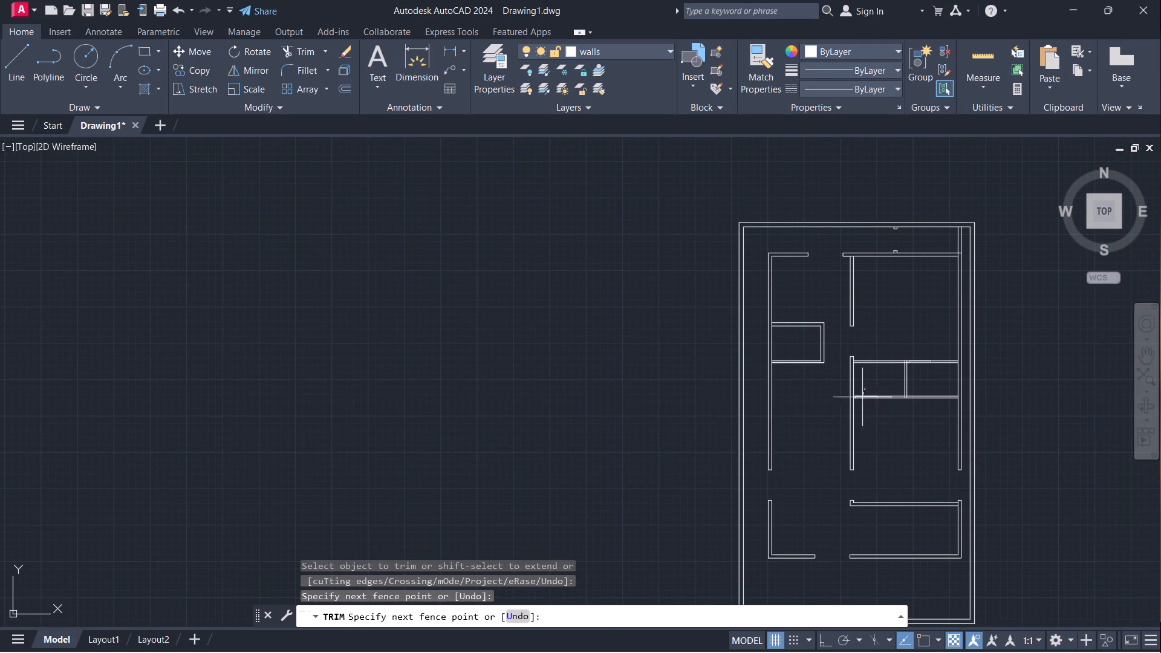
{"action": "left_click_drag", "start_coordinate": [862, 399], "coordinate": [862, 419]}
Trim both faces of the small east rooms' north partition between its two jambs to open the doorway.
{"action": "scroll", "coordinate": [882, 441], "scroll_direction": "down", "scroll_amount": 1}
{"action": "middle_click_drag", "start_coordinate": [888, 447], "coordinate": [864, 456]}
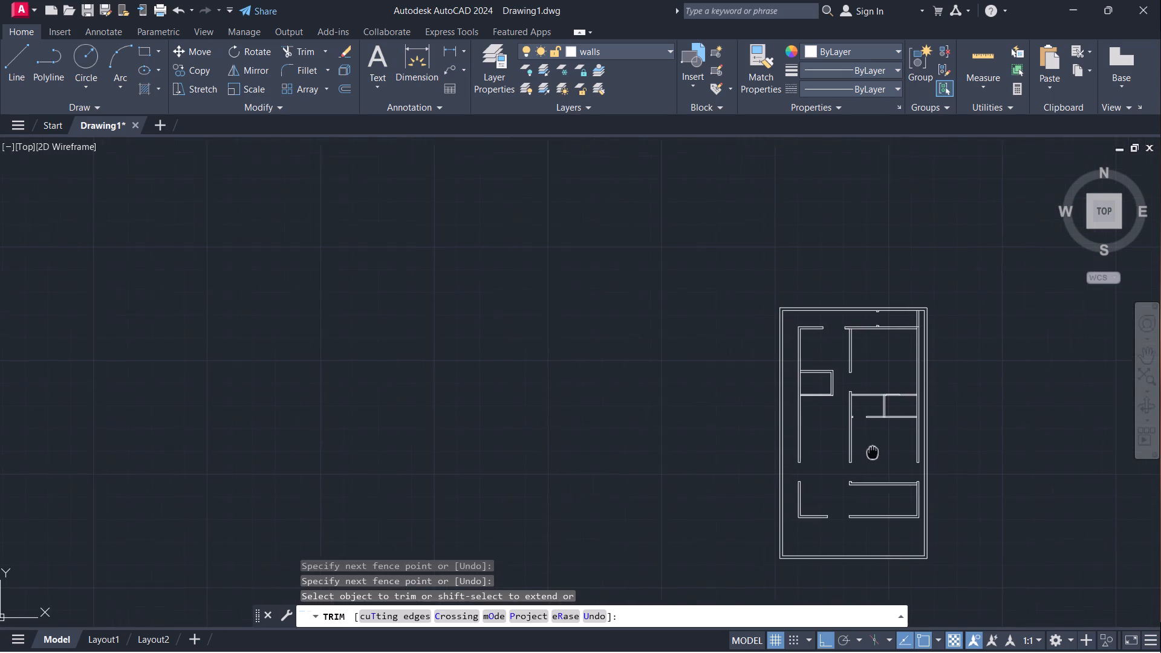
{"action": "middle_click_drag", "start_coordinate": [864, 456], "coordinate": [821, 493]}
{"action": "middle_click", "coordinate": [821, 493]}
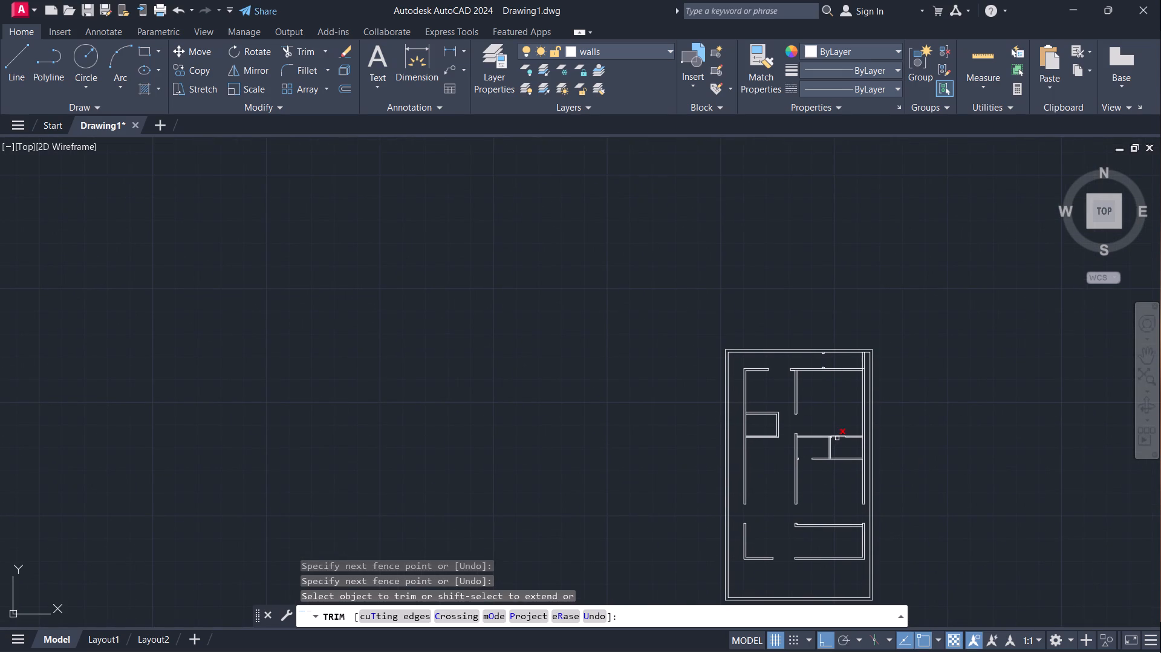
{"action": "scroll", "coordinate": [836, 436], "scroll_direction": "up", "scroll_amount": 2}
{"action": "left_click_drag", "start_coordinate": [839, 428], "coordinate": [839, 430]}
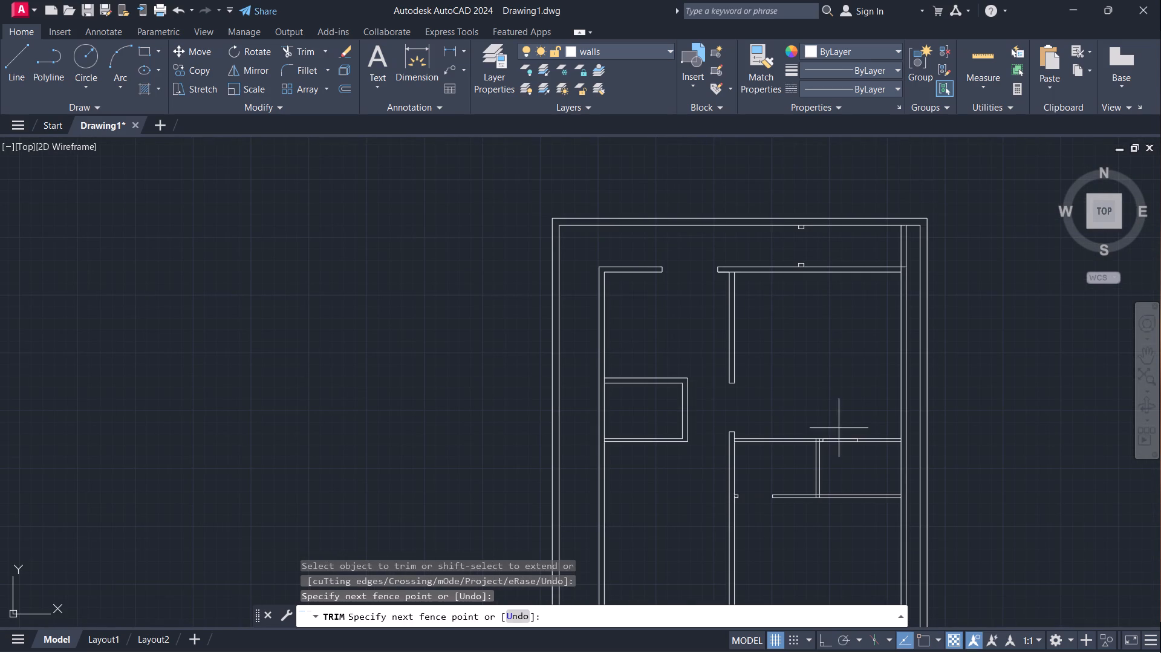
{"action": "left_click_drag", "start_coordinate": [839, 430], "coordinate": [833, 452]}
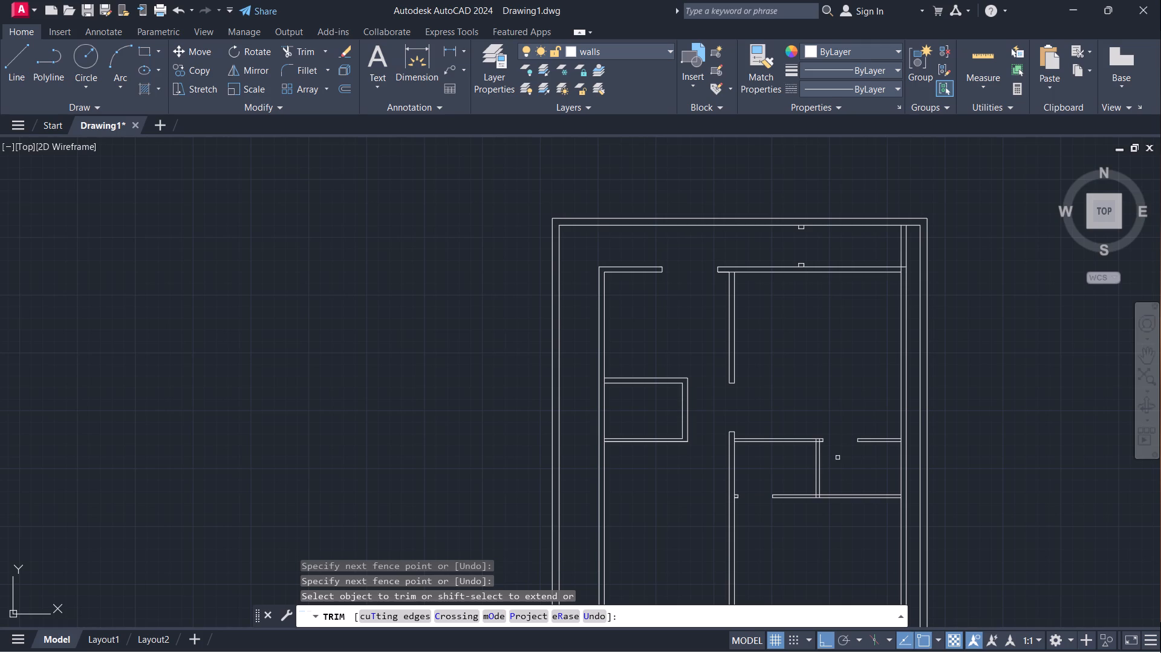
{"action": "key", "text": "Escape"}
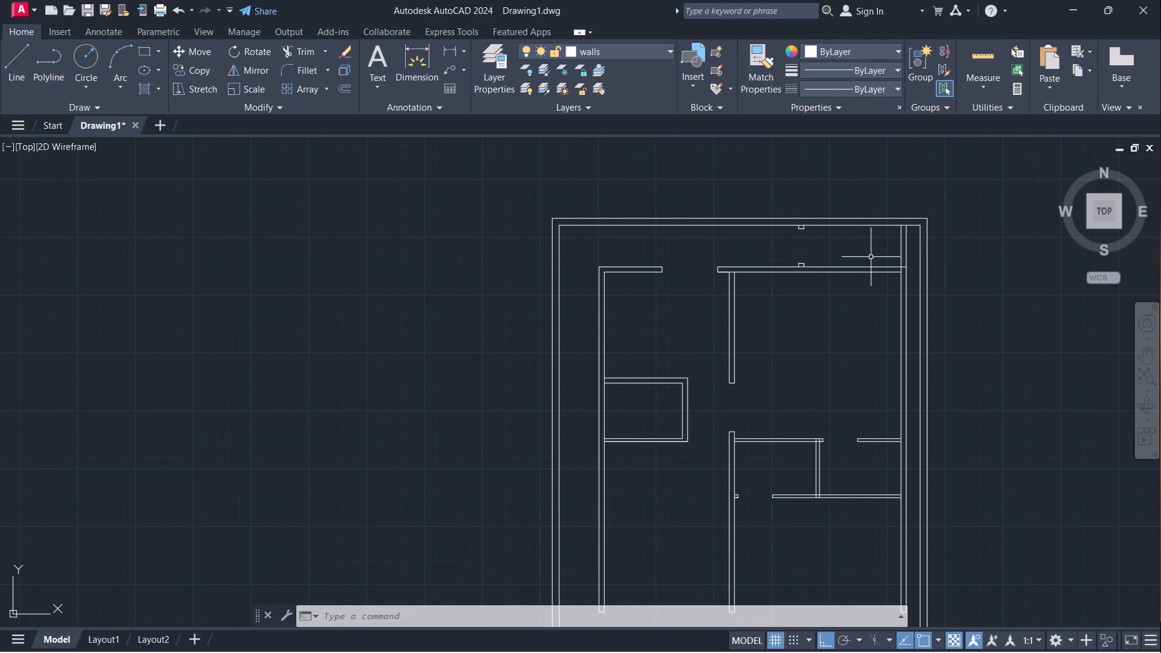
Examine the northern strip and the wall junction at the plan's northeast corner.
{"action": "scroll", "coordinate": [876, 259], "scroll_direction": "up", "scroll_amount": 3}
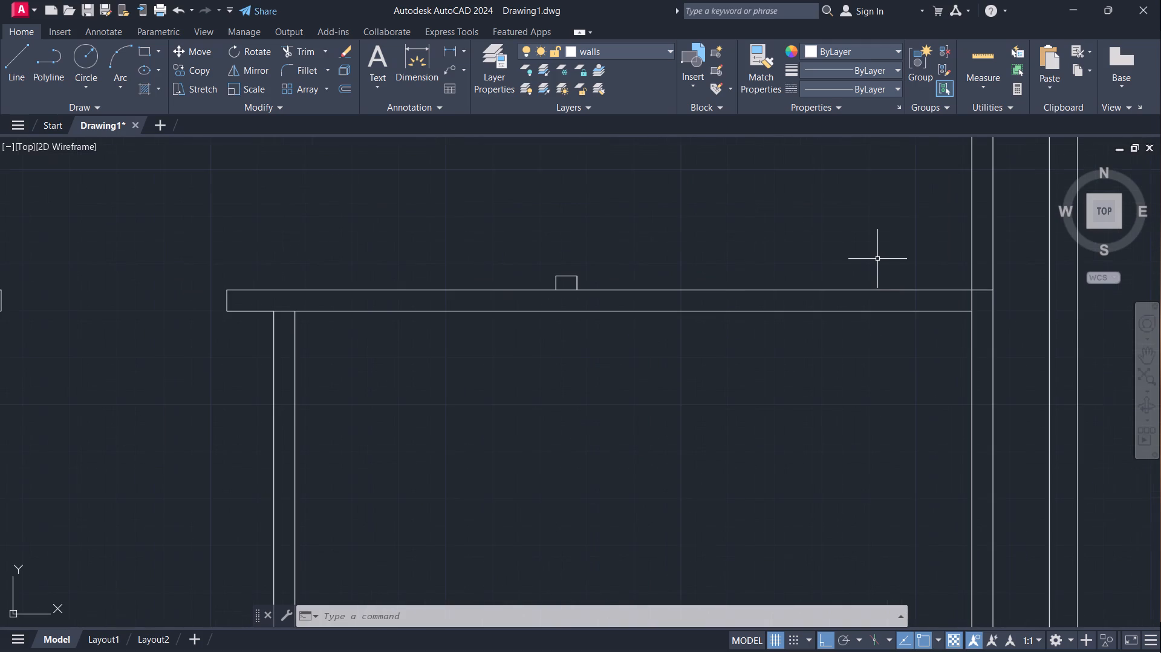
{"action": "scroll", "coordinate": [880, 259], "scroll_direction": "down", "scroll_amount": 1}
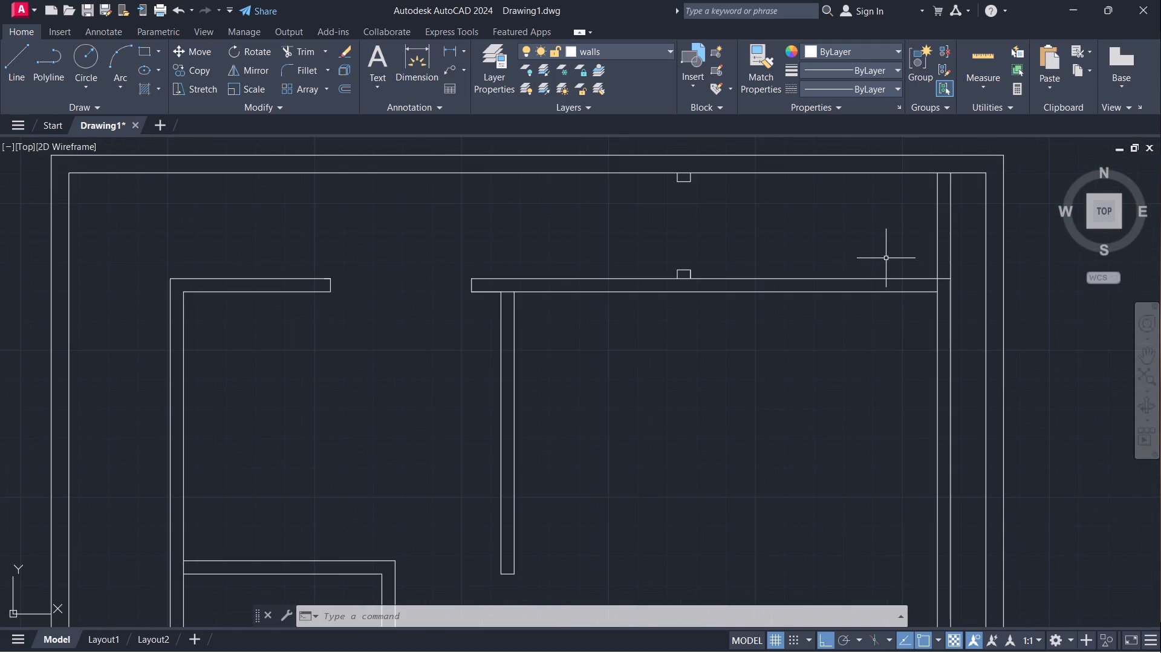
{"action": "middle_click_drag", "start_coordinate": [863, 247], "coordinate": [873, 289]}
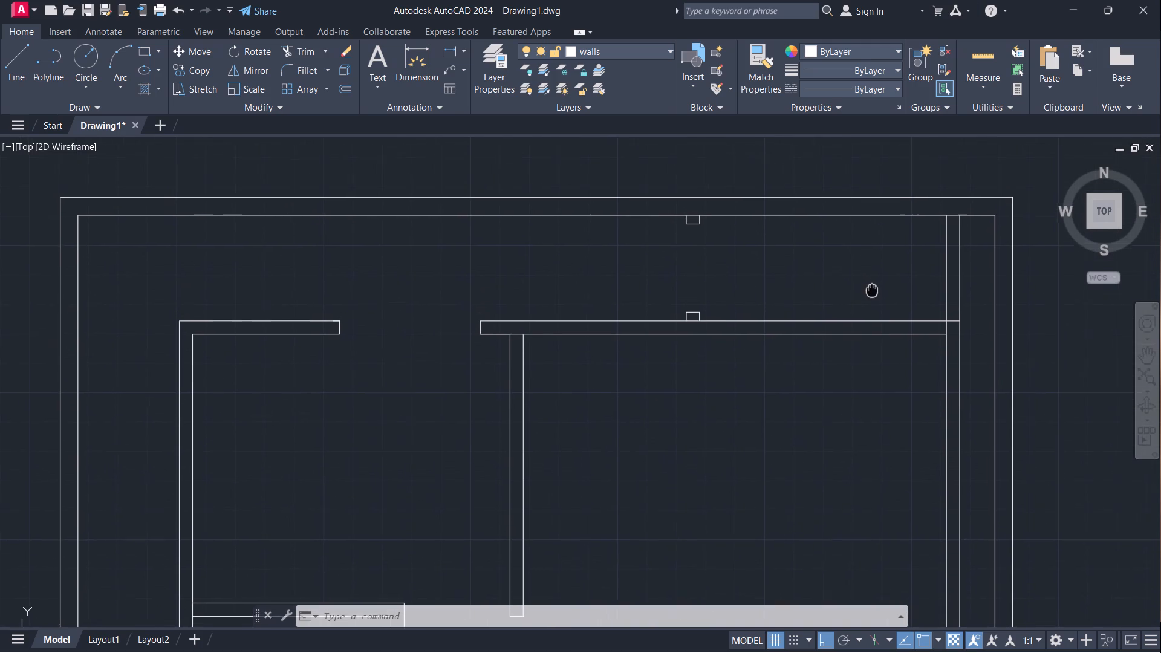
{"action": "middle_click_drag", "start_coordinate": [873, 289], "coordinate": [874, 292]}
{"action": "middle_click", "coordinate": [874, 292]}
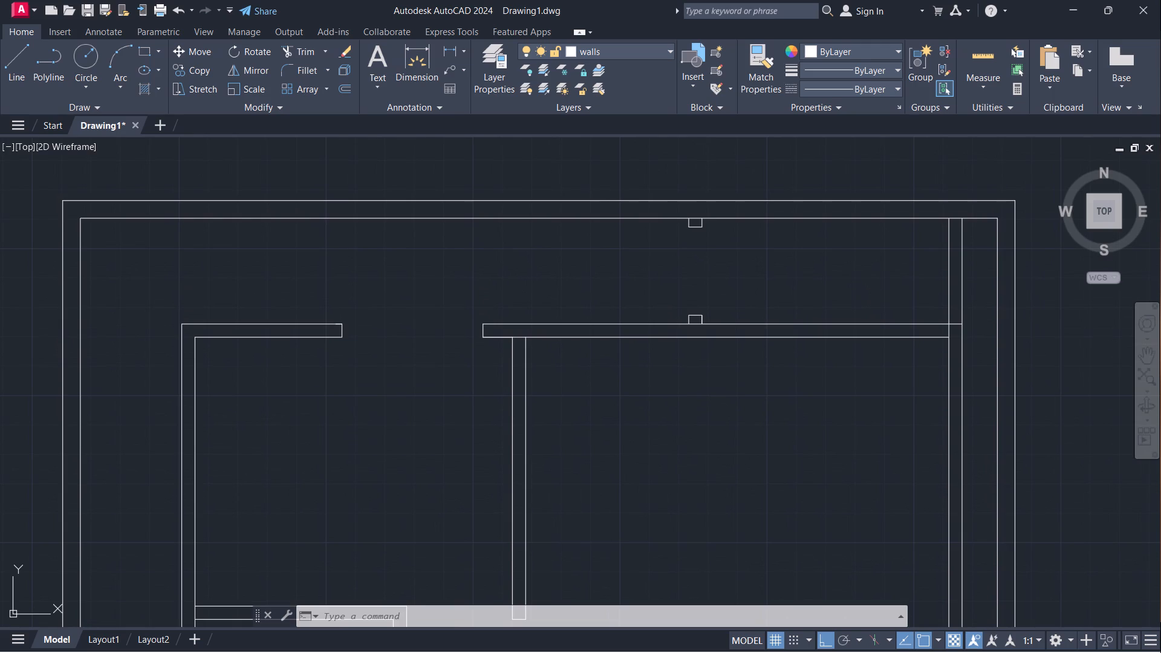
{"action": "key", "text": "Escape"}
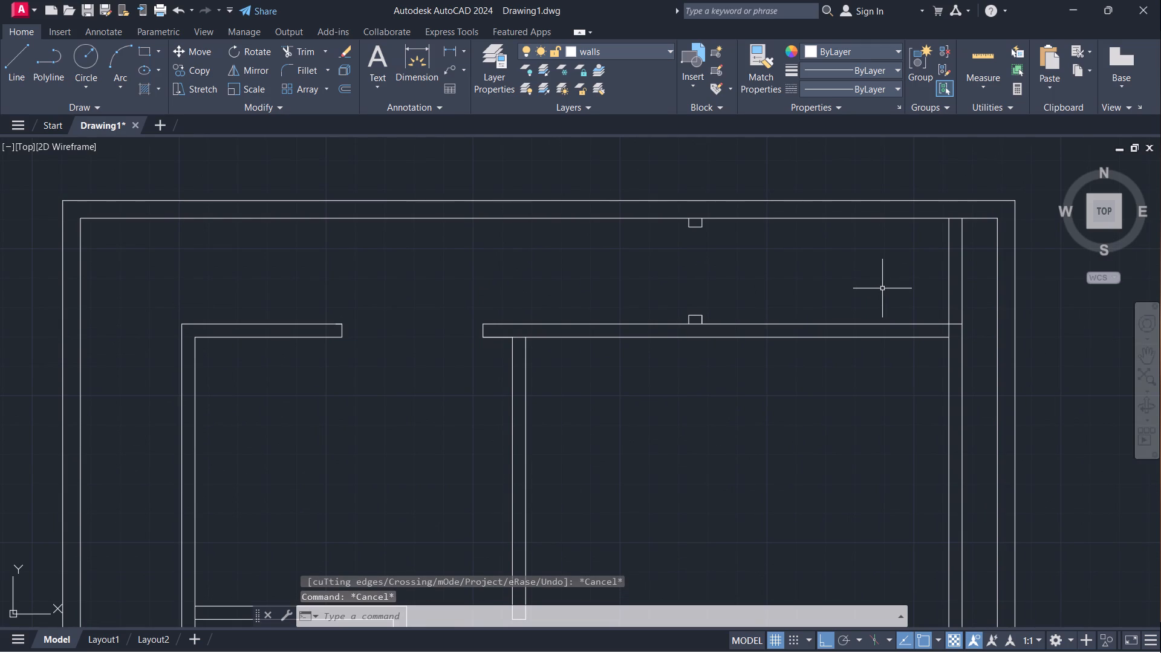
{"action": "scroll", "coordinate": [900, 285], "scroll_direction": "down", "scroll_amount": 1}
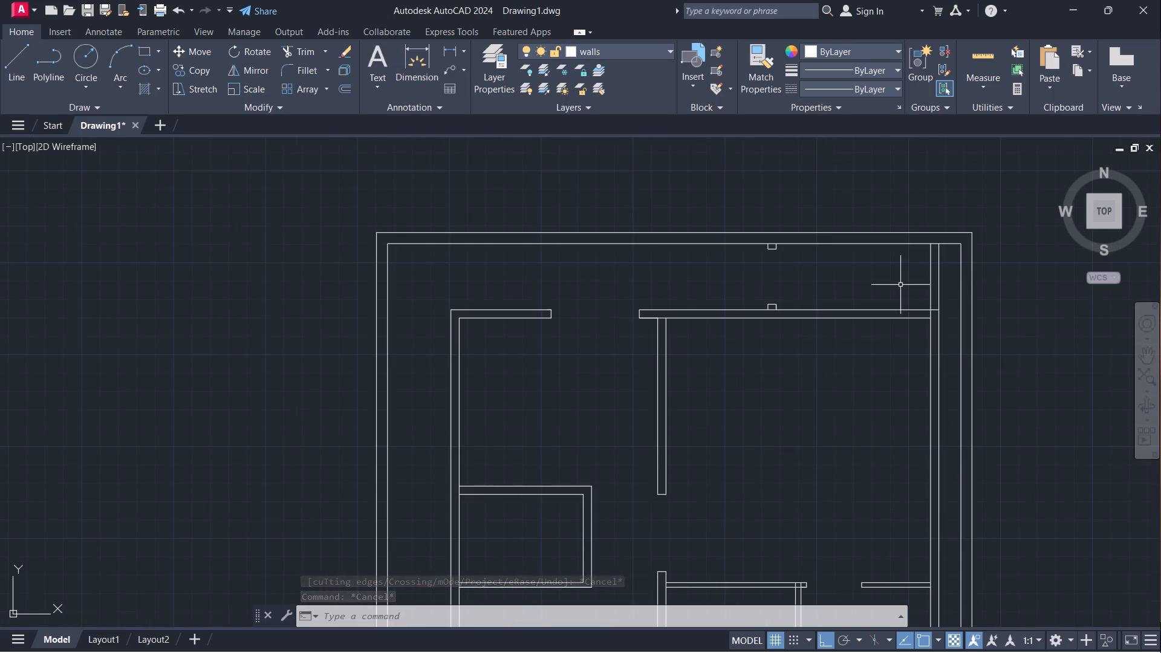
{"action": "scroll", "coordinate": [900, 285], "scroll_direction": "down", "scroll_amount": 1}
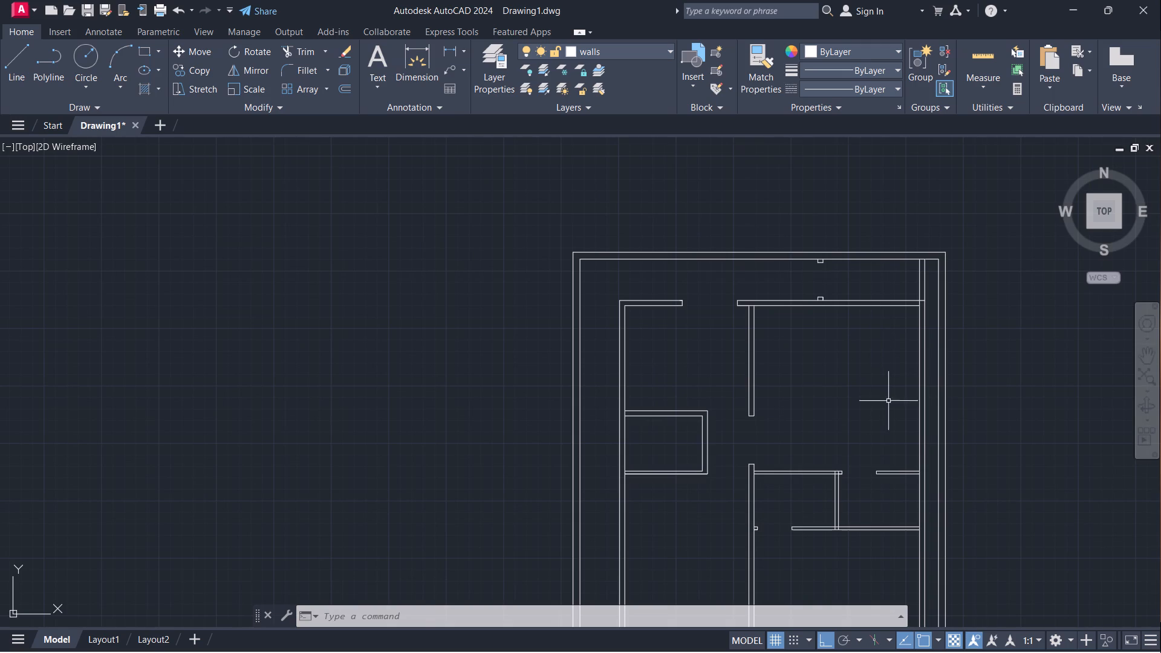
Trim the lines of the short divider between the small rooms where they cross the north partition.
{"action": "scroll", "coordinate": [837, 467], "scroll_direction": "up", "scroll_amount": 1}
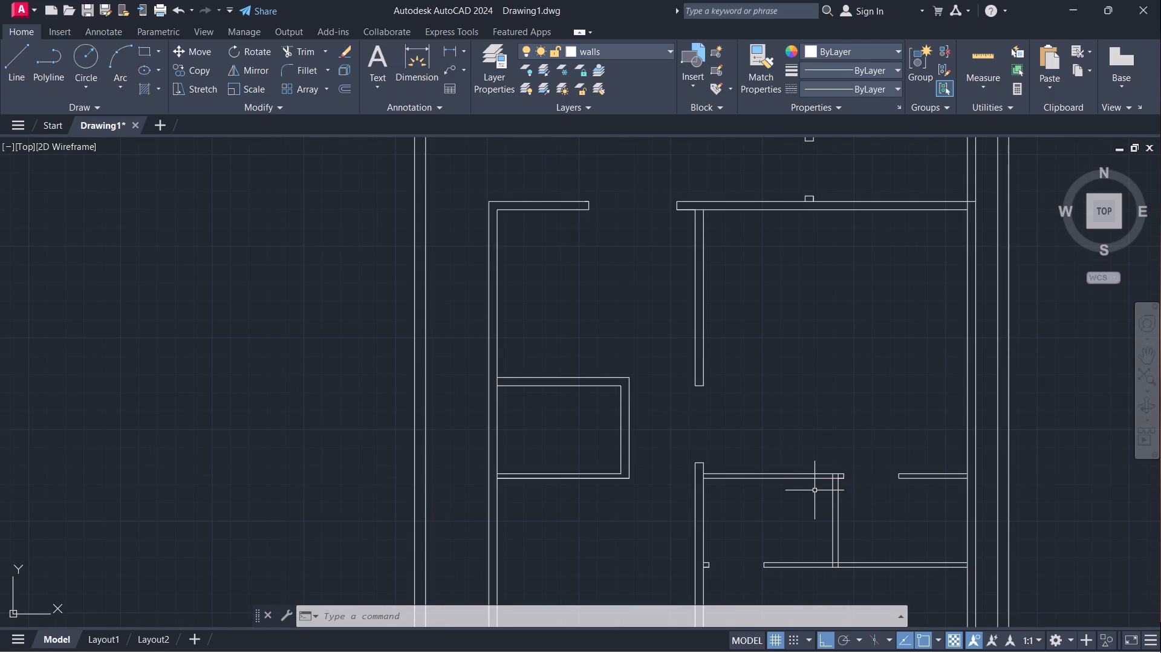
{"action": "scroll", "coordinate": [814, 490], "scroll_direction": "up", "scroll_amount": 3}
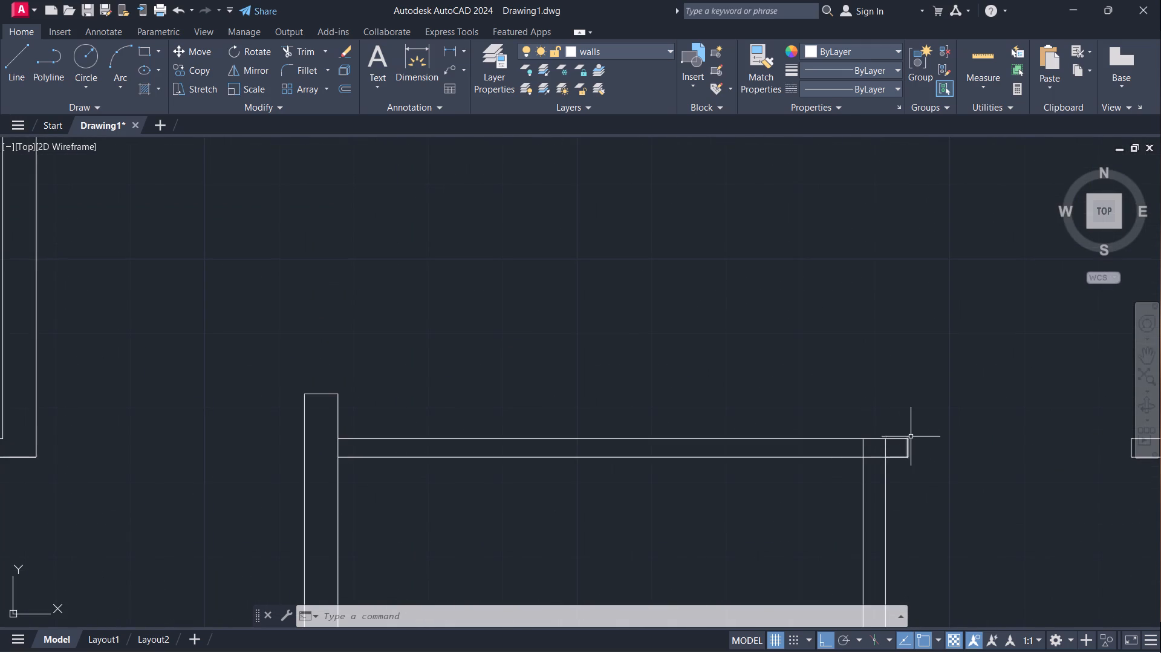
{"action": "middle_click_drag", "start_coordinate": [925, 430], "coordinate": [903, 389]}
{"action": "scroll", "coordinate": [903, 389], "scroll_direction": "up", "scroll_amount": 1}
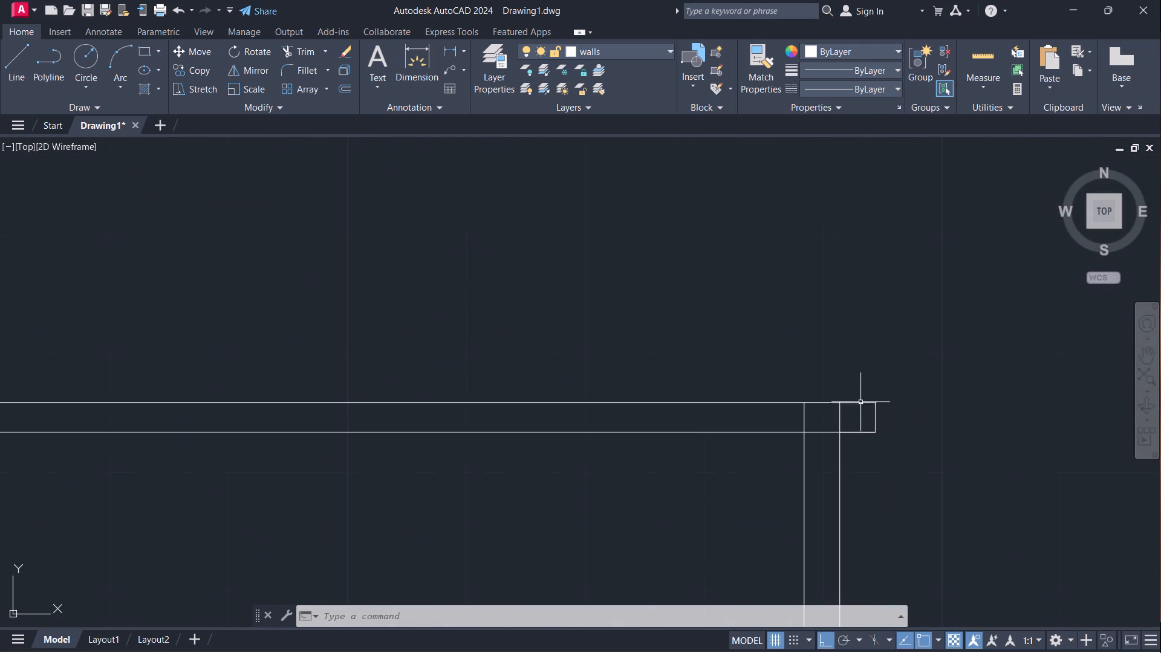
{"action": "scroll", "coordinate": [870, 406], "scroll_direction": "up", "scroll_amount": 1}
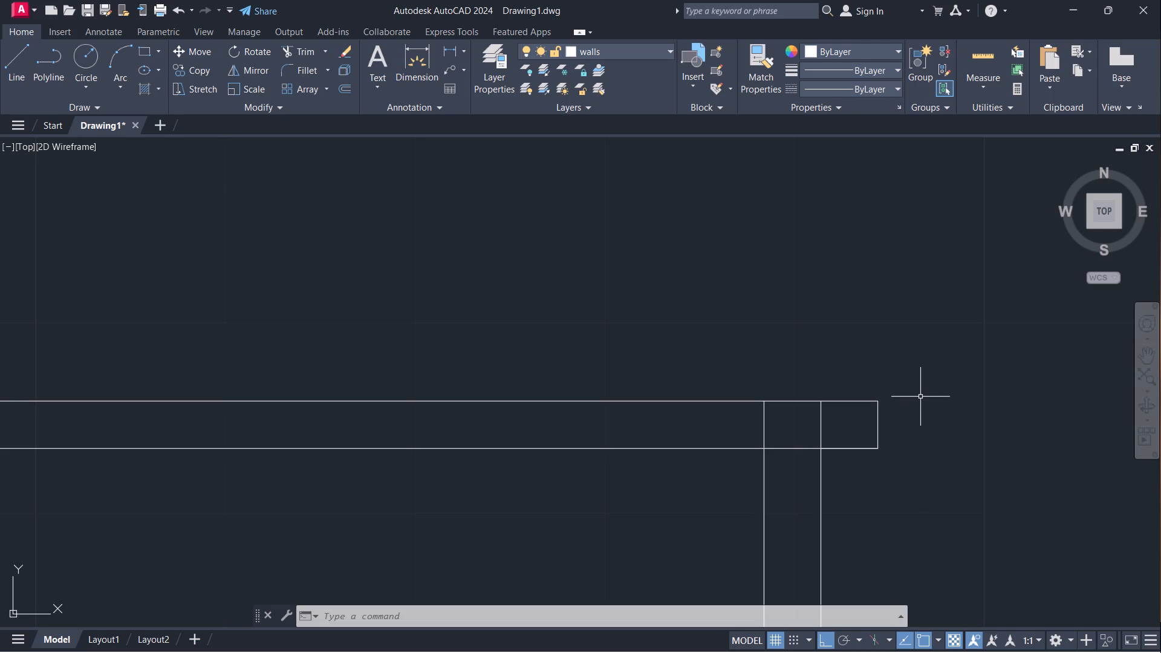
{"action": "type", "text": "tr"}
{"action": "key", "text": "Return"}
{"action": "left_click_drag", "start_coordinate": [836, 423], "coordinate": [736, 427]}
Trim the short divider's two lines where they cross the small rooms' south partition.
{"action": "scroll", "coordinate": [798, 282], "scroll_direction": "down", "scroll_amount": 2}
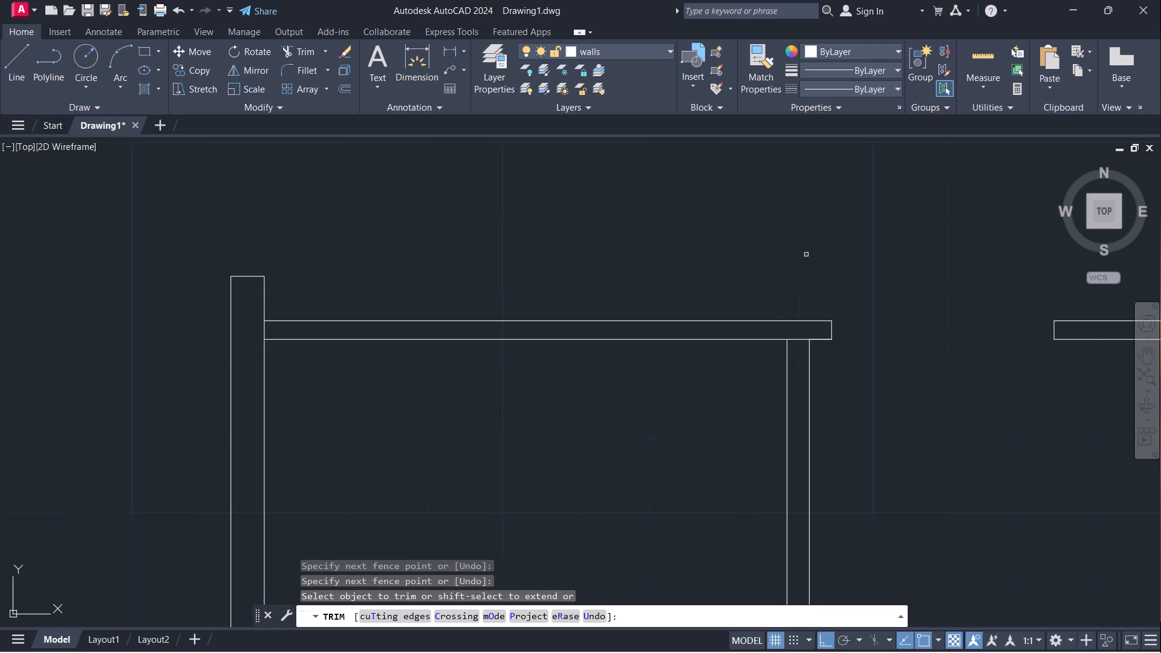
{"action": "scroll", "coordinate": [888, 319], "scroll_direction": "down", "scroll_amount": 3}
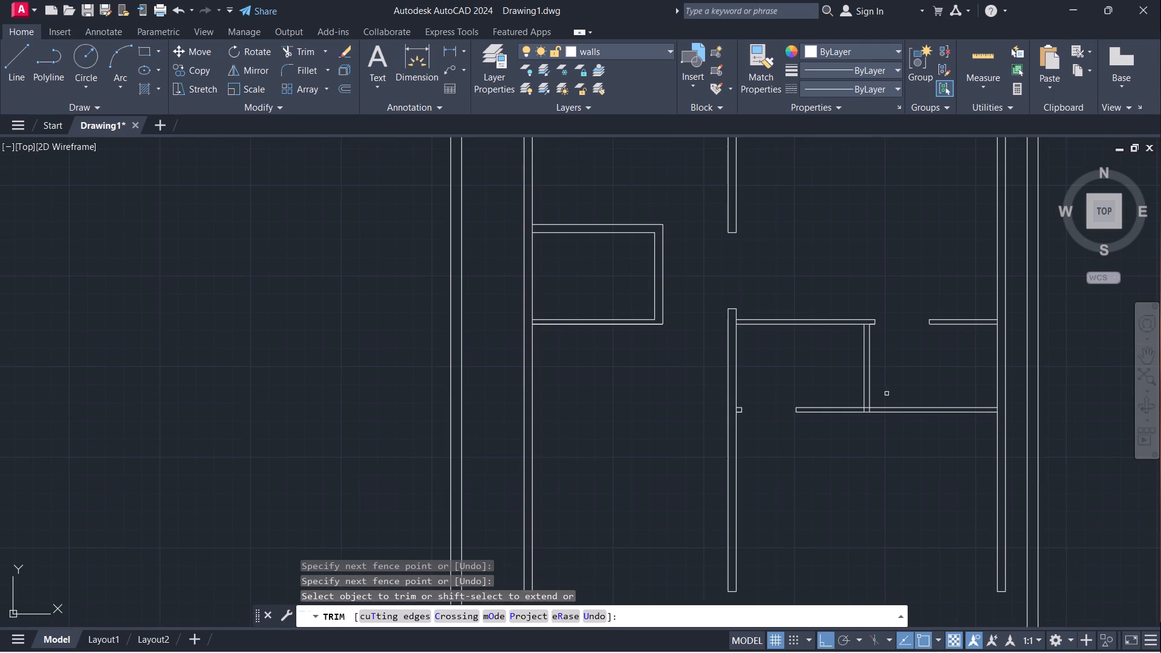
{"action": "scroll", "coordinate": [880, 412], "scroll_direction": "up", "scroll_amount": 4}
{"action": "left_click_drag", "start_coordinate": [924, 356], "coordinate": [844, 356]}
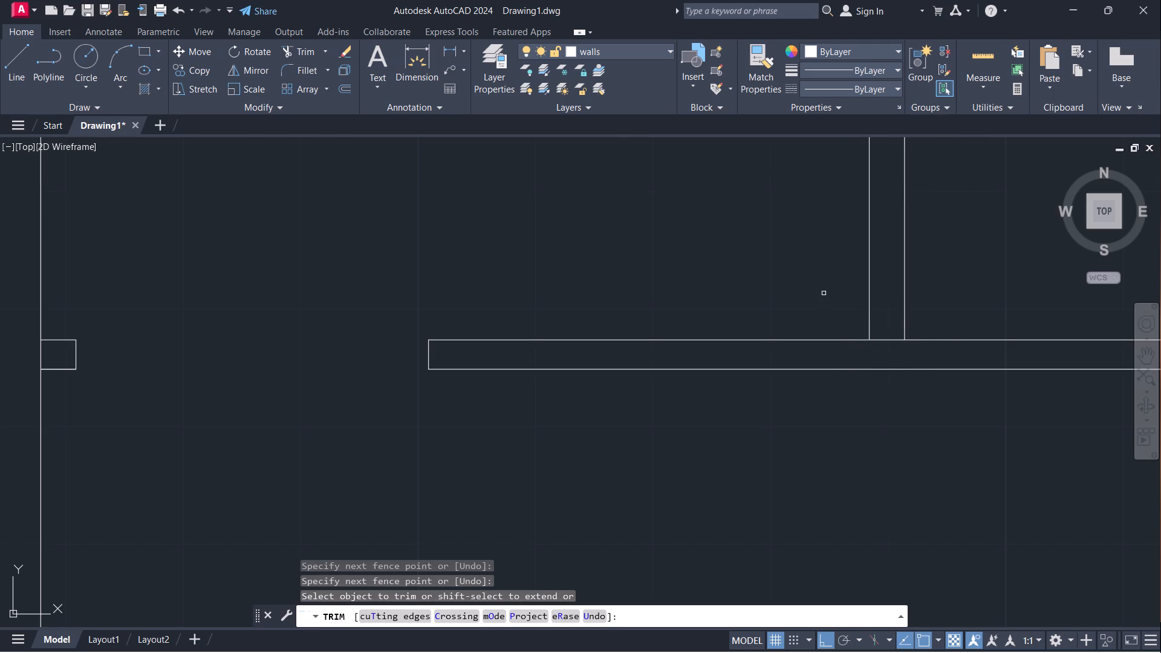
{"action": "scroll", "coordinate": [824, 293], "scroll_direction": "down", "scroll_amount": 4}
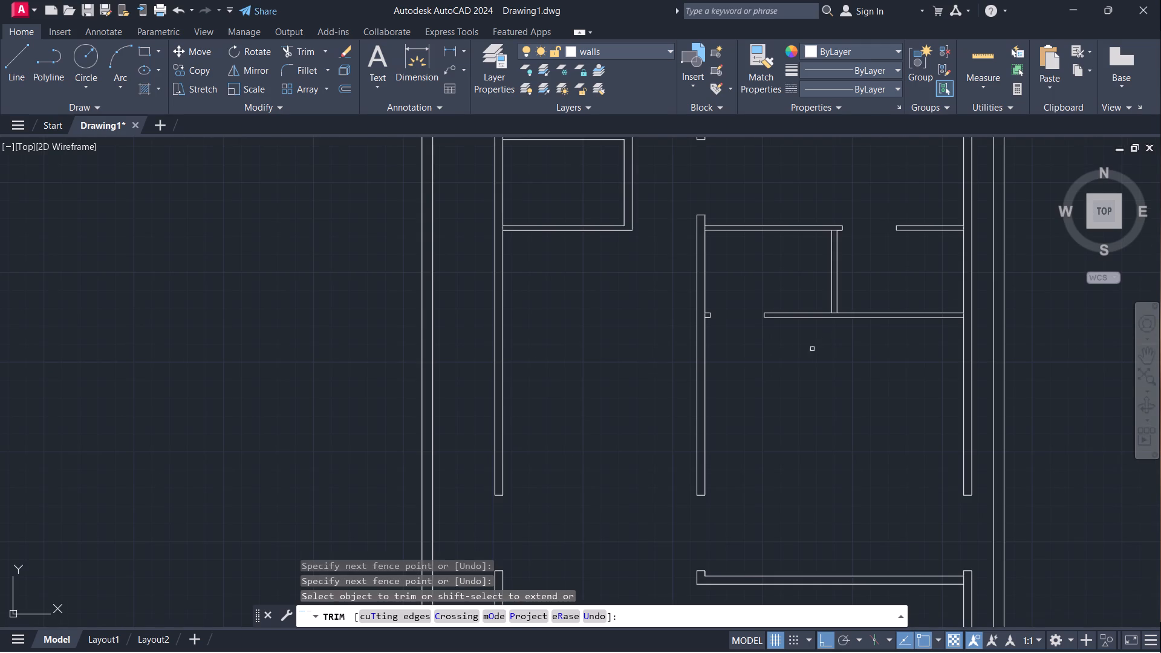
{"action": "scroll", "coordinate": [806, 380], "scroll_direction": "down", "scroll_amount": 1}
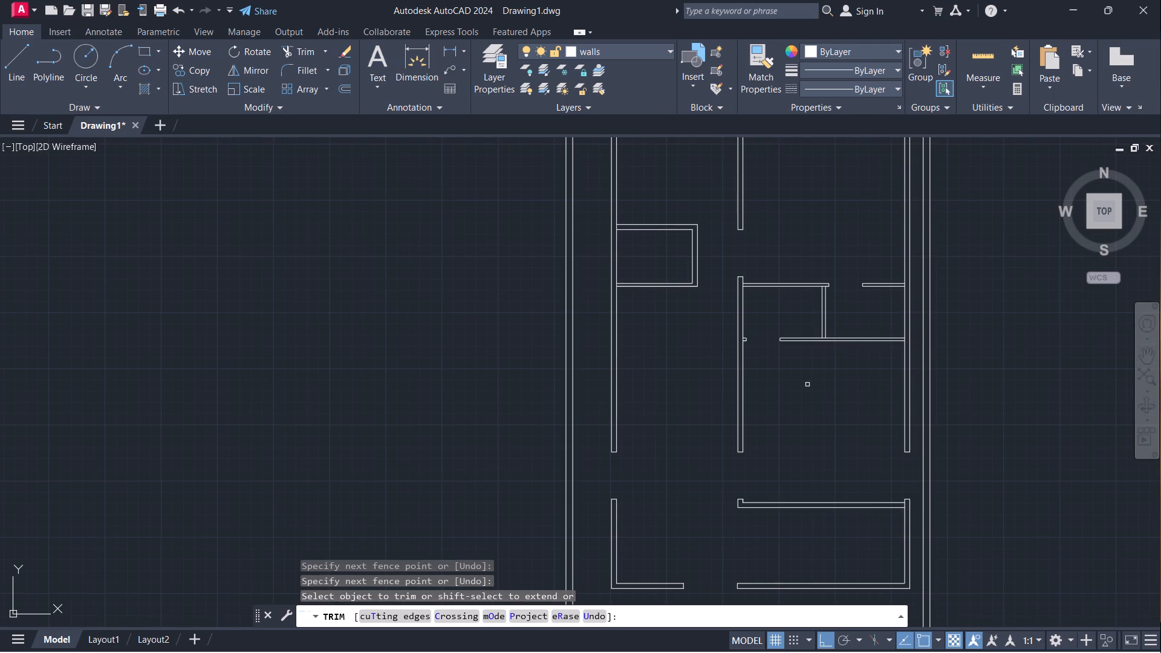
{"action": "scroll", "coordinate": [809, 385], "scroll_direction": "down", "scroll_amount": 1}
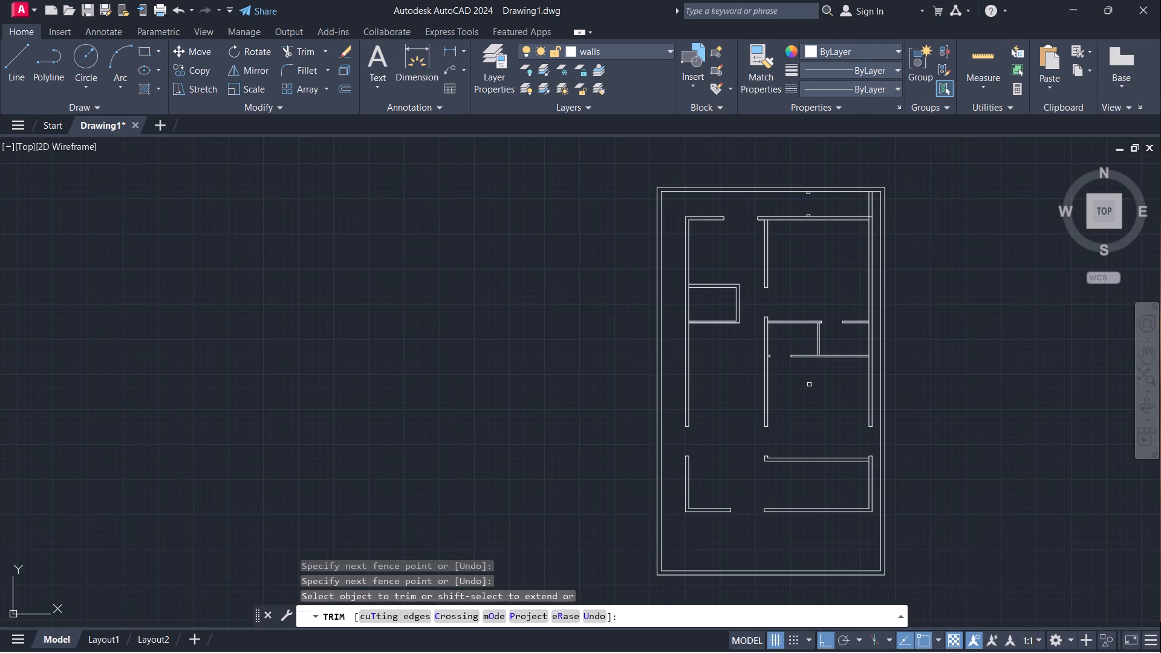
{"action": "middle_click_drag", "start_coordinate": [809, 385], "coordinate": [808, 367]}
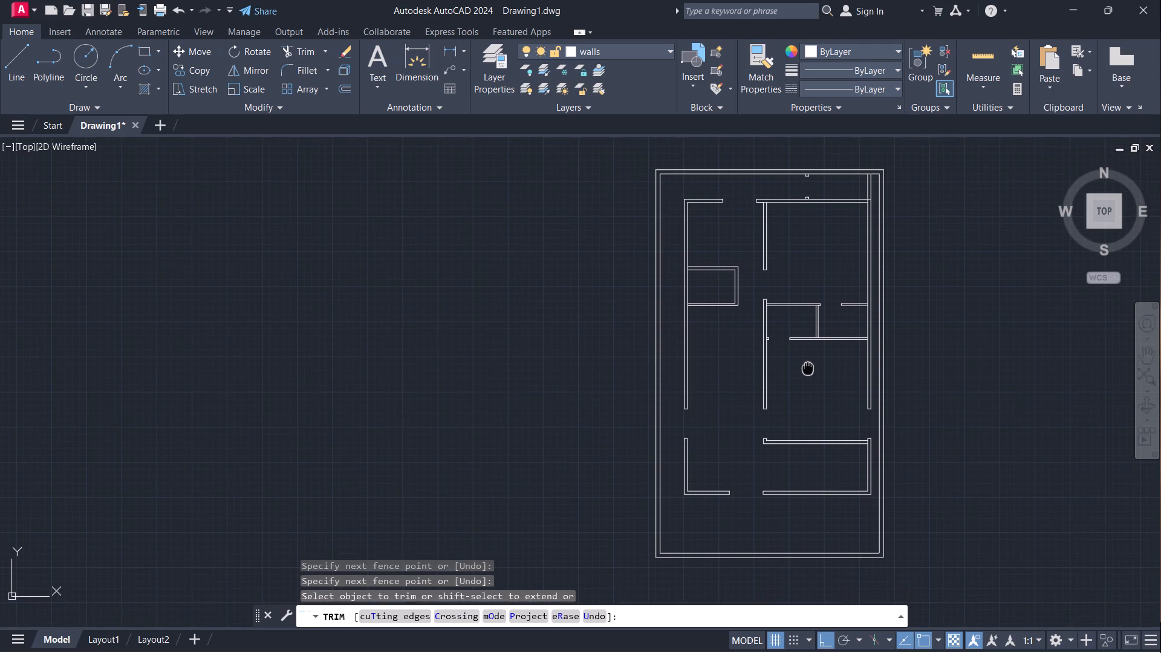
{"action": "middle_click_drag", "start_coordinate": [808, 367], "coordinate": [805, 374]}
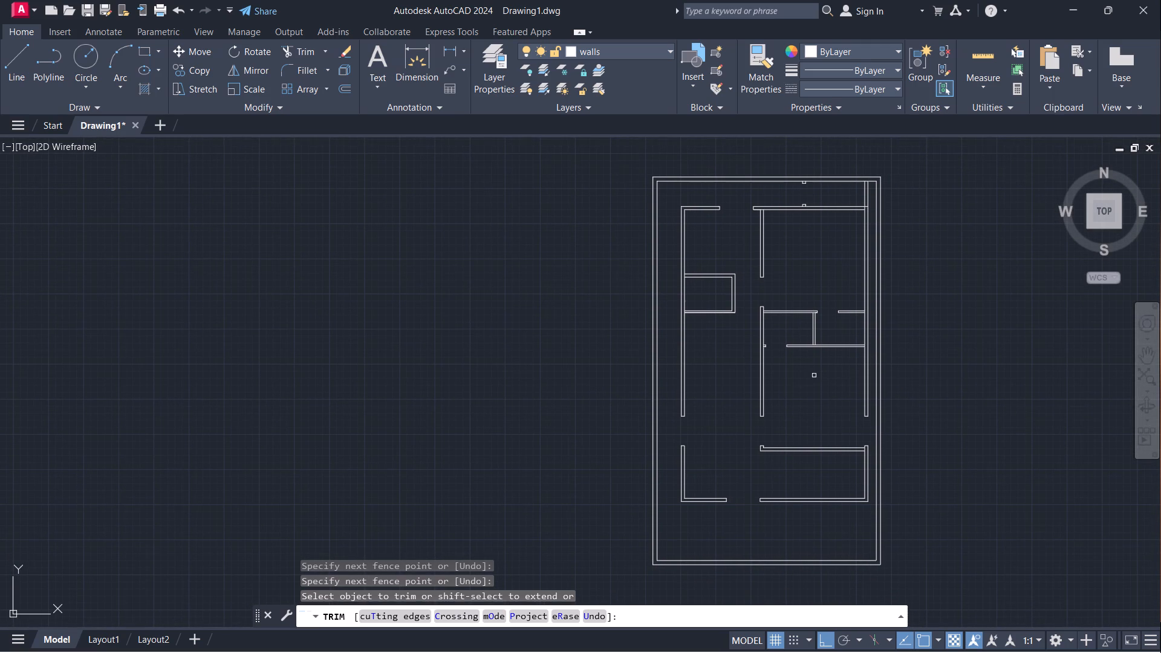
{"action": "key", "text": "Escape"}
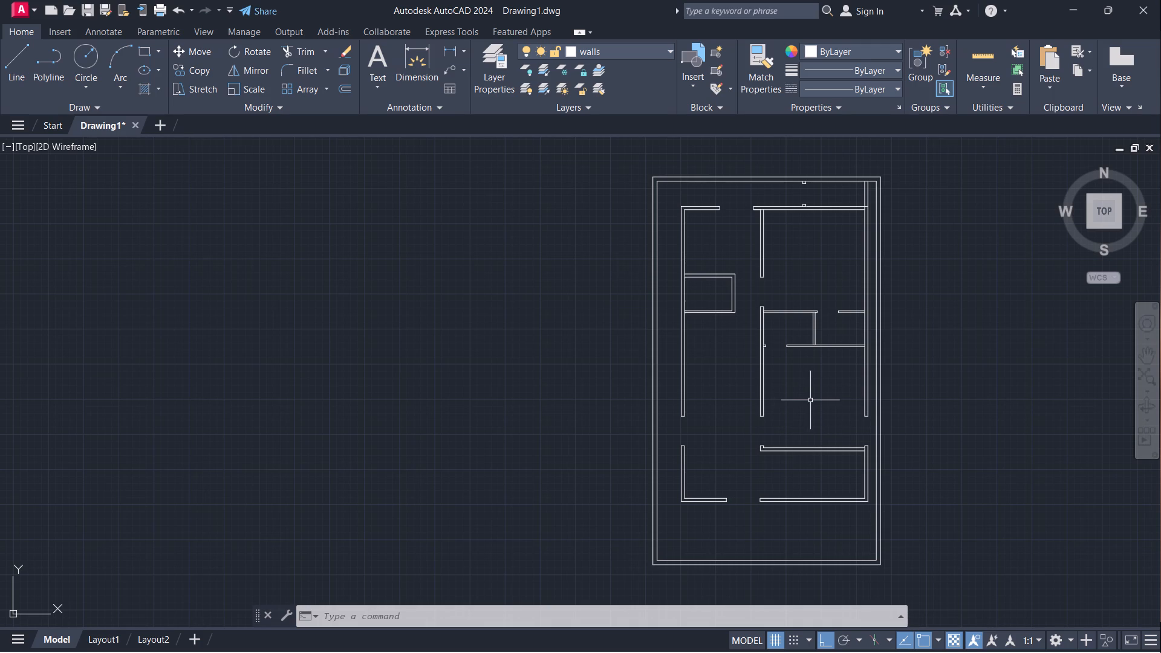
{"action": "key", "text": "Escape"}
Measure the gap between the southern partition's outer face and the south outer wall's inner face with a linear dimension.
{"action": "scroll", "coordinate": [769, 506], "scroll_direction": "down", "scroll_amount": 1}
{"action": "middle_click_drag", "start_coordinate": [775, 519], "coordinate": [764, 488]}
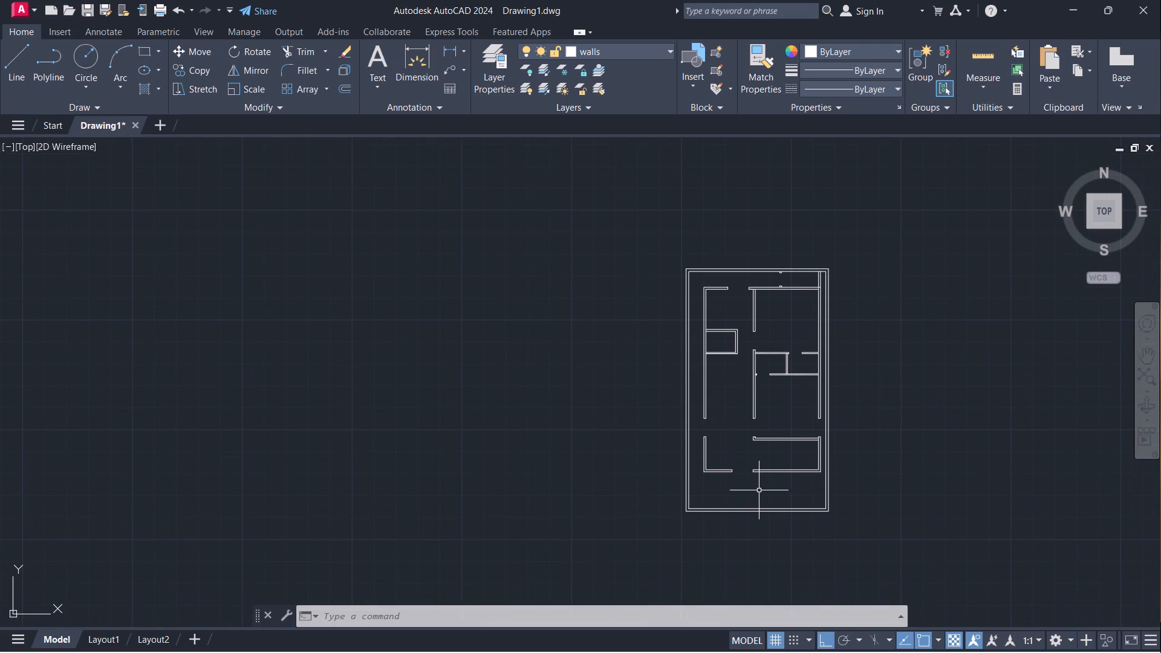
{"action": "scroll", "coordinate": [754, 499], "scroll_direction": "up", "scroll_amount": 1}
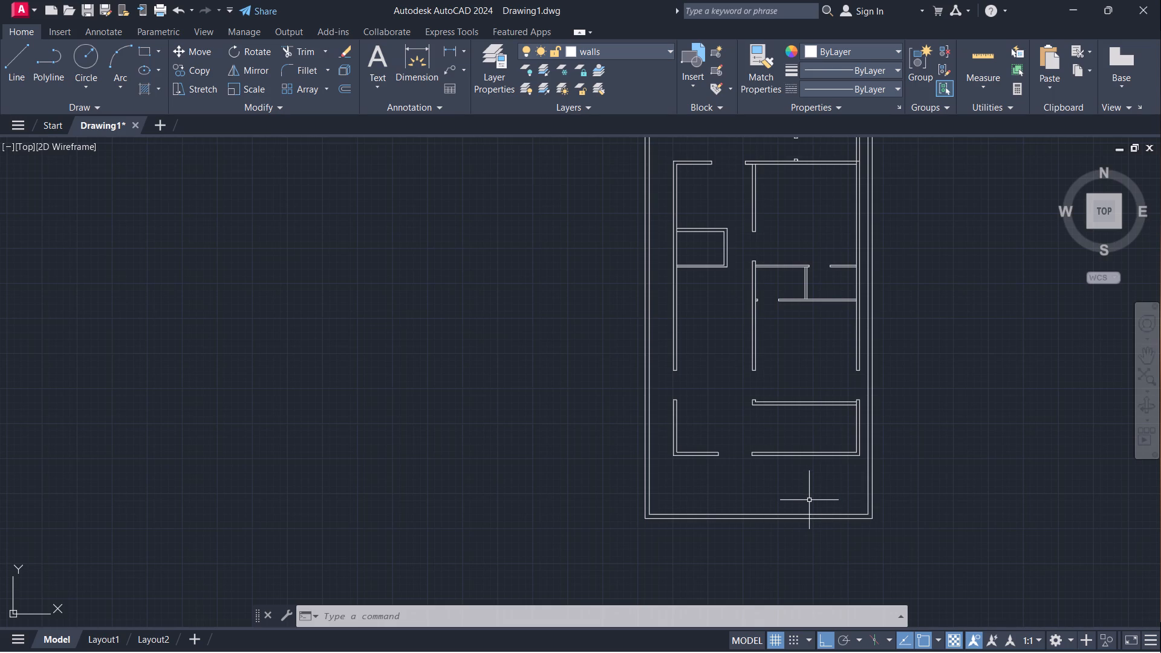
{"action": "scroll", "coordinate": [782, 542], "scroll_direction": "up", "scroll_amount": 1}
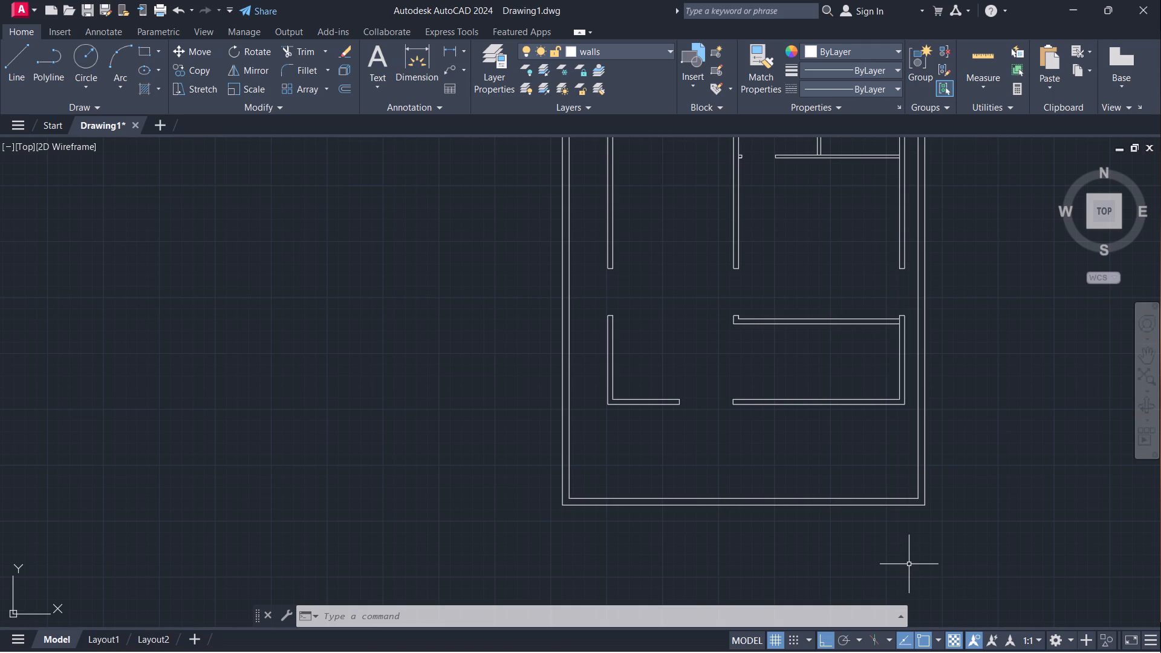
{"action": "middle_click_drag", "start_coordinate": [979, 426], "coordinate": [929, 449]}
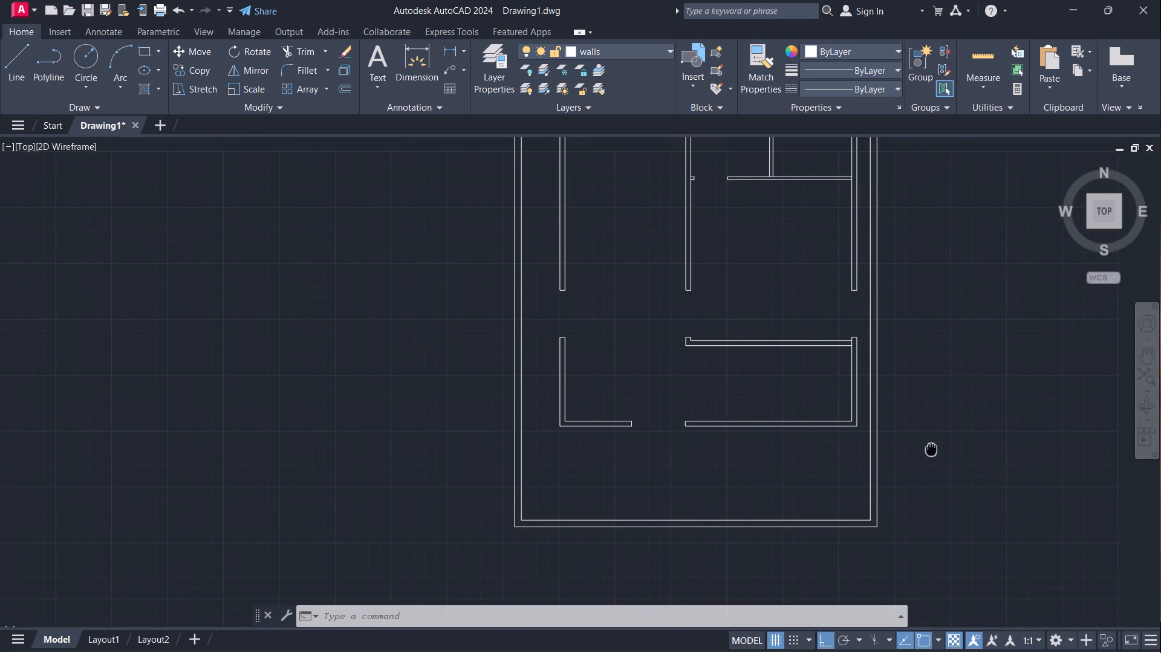
{"action": "middle_click_drag", "start_coordinate": [929, 449], "coordinate": [918, 443]}
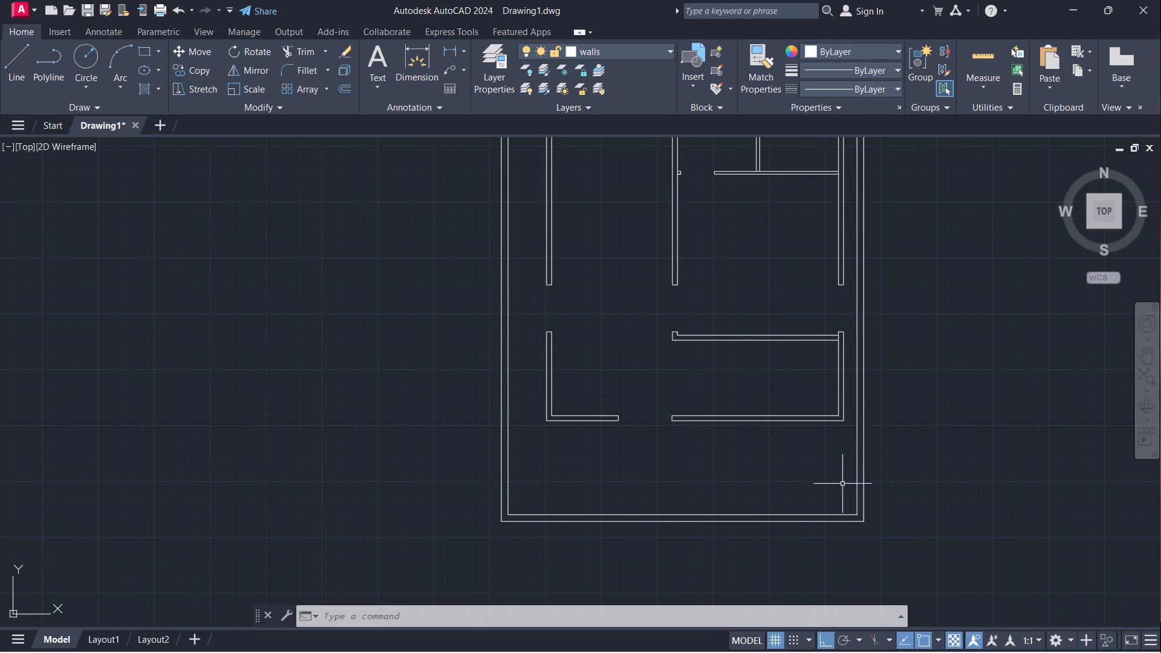
{"action": "scroll", "coordinate": [843, 519], "scroll_direction": "up", "scroll_amount": 1}
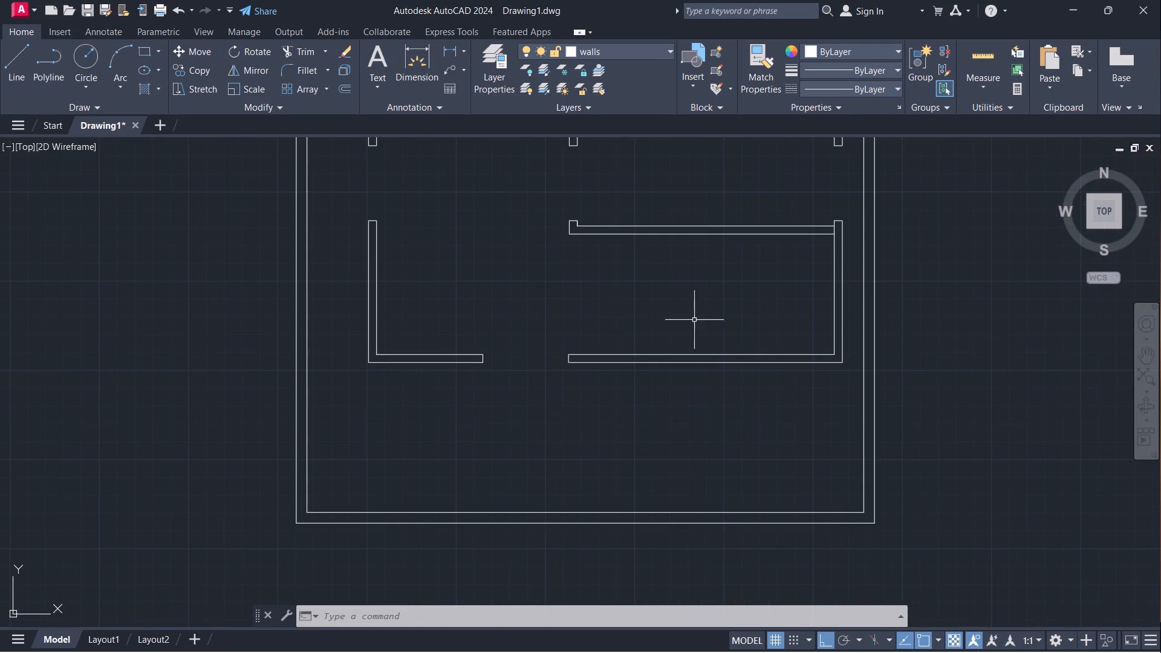
{"action": "left_click", "coordinate": [444, 52]}
{"action": "left_click", "coordinate": [611, 363]}
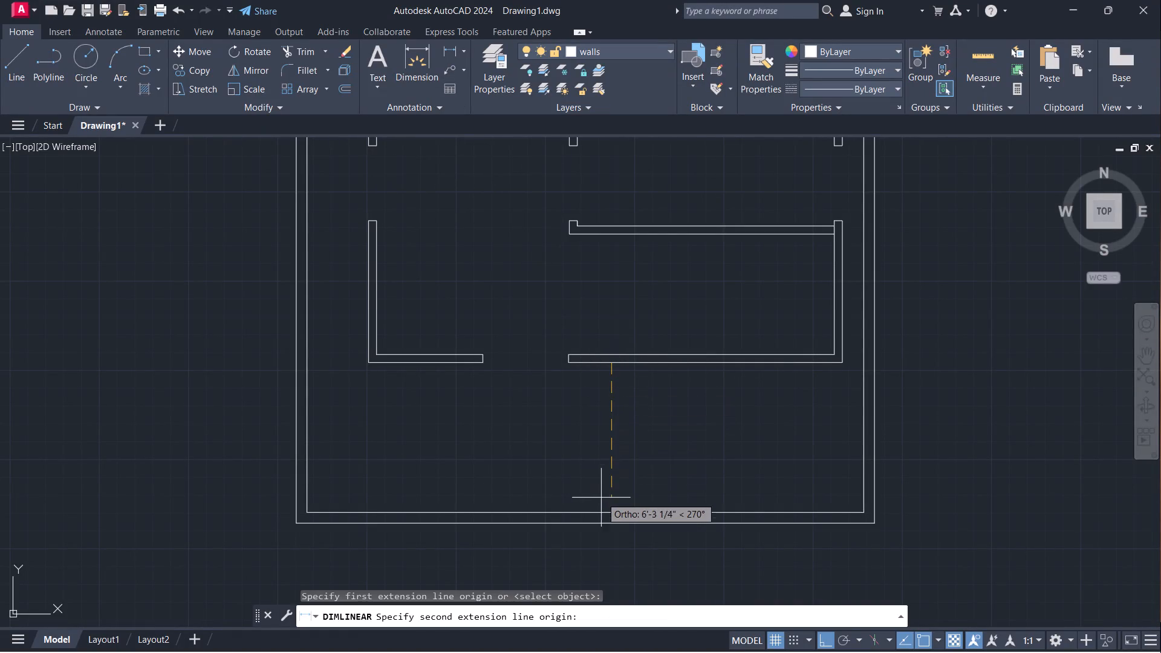
{"action": "left_click", "coordinate": [611, 507]}
{"action": "scroll", "coordinate": [628, 447], "scroll_direction": "up", "scroll_amount": 3}
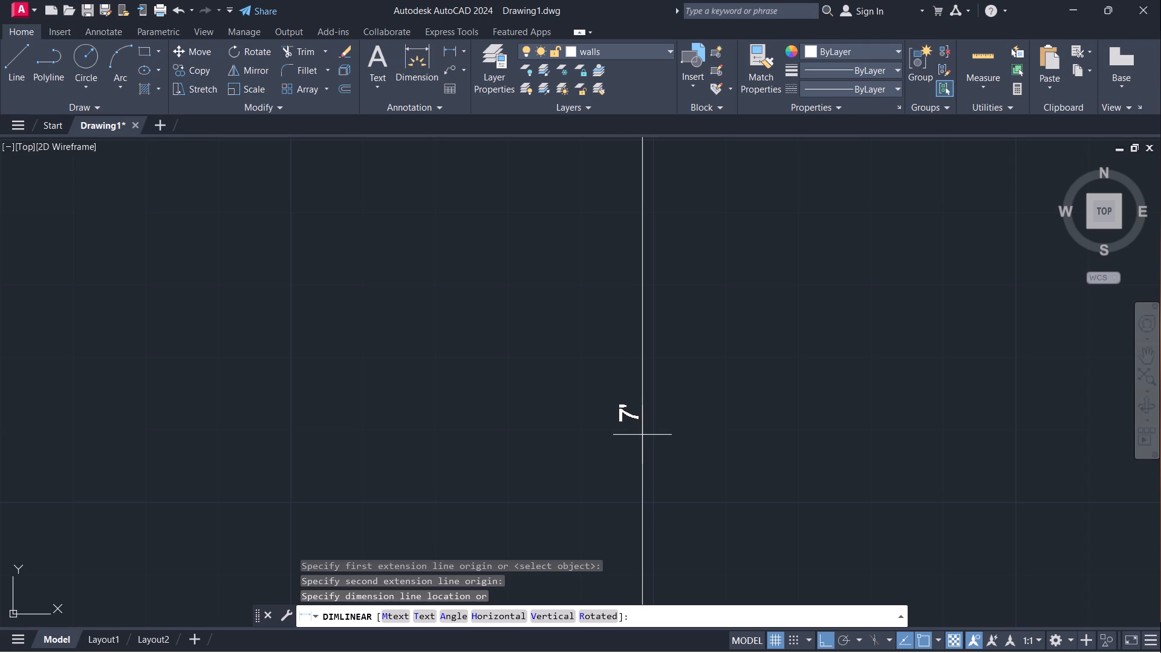
{"action": "key", "text": "Escape"}
Create a new layer named "stair case".
{"action": "scroll", "coordinate": [653, 409], "scroll_direction": "down", "scroll_amount": 1}
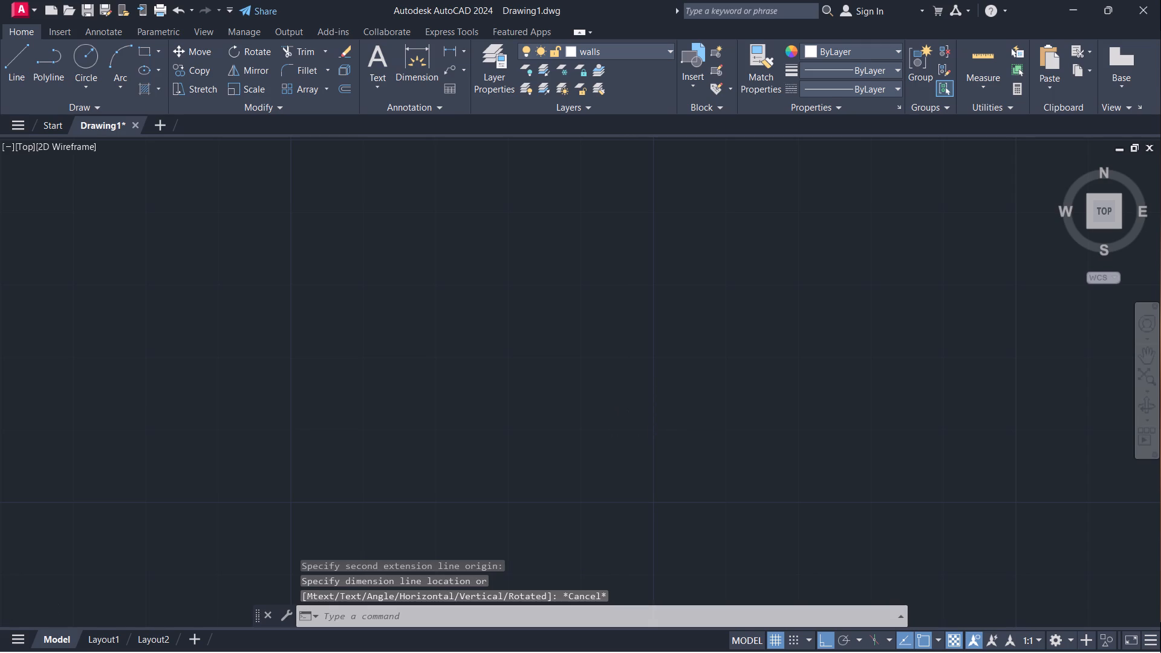
{"action": "scroll", "coordinate": [654, 409], "scroll_direction": "down", "scroll_amount": 1}
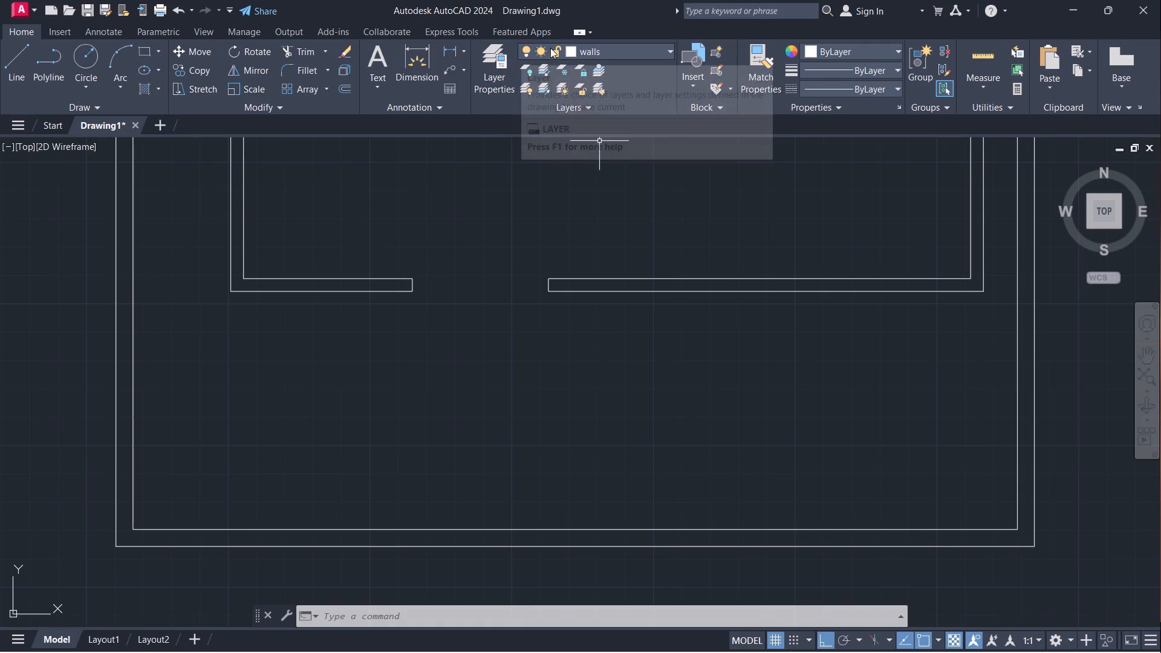
{"action": "double_click", "coordinate": [494, 57]}
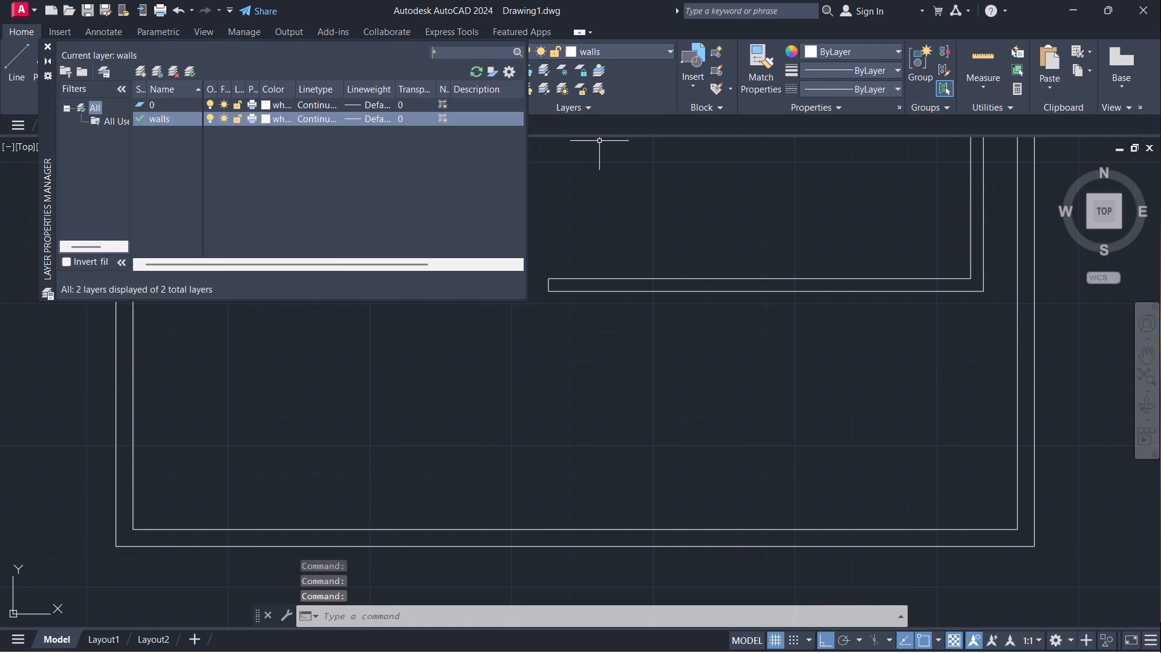
{"action": "left_click", "coordinate": [142, 73]}
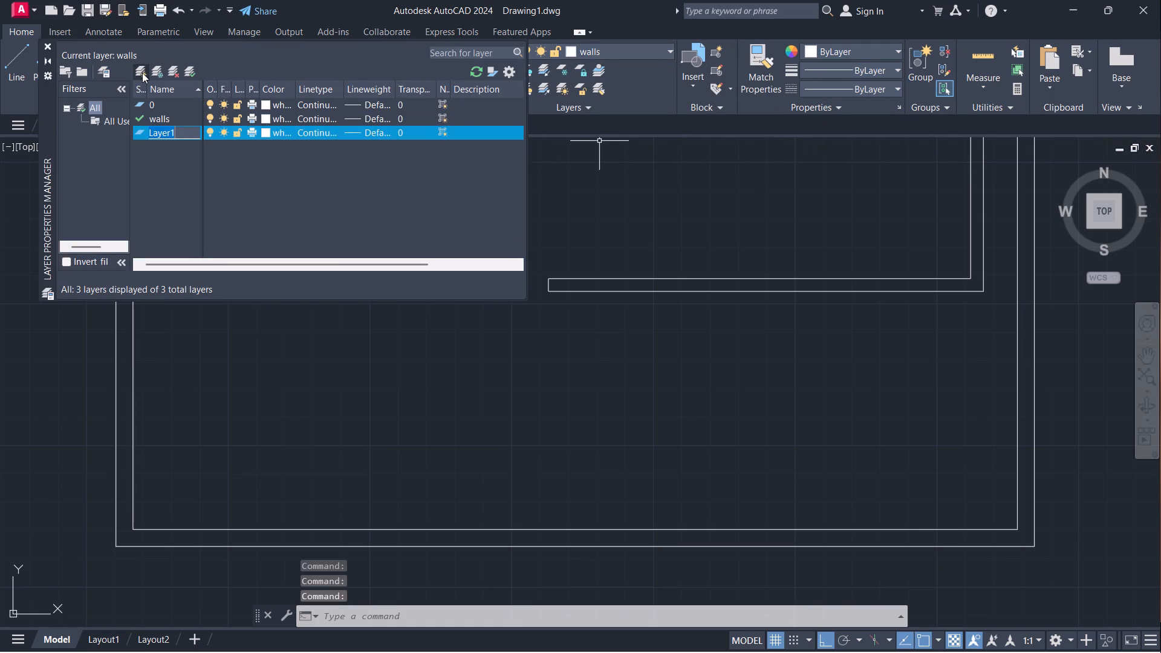
{"action": "key", "text": "BackSpace"}
{"action": "type", "text": "stair"}
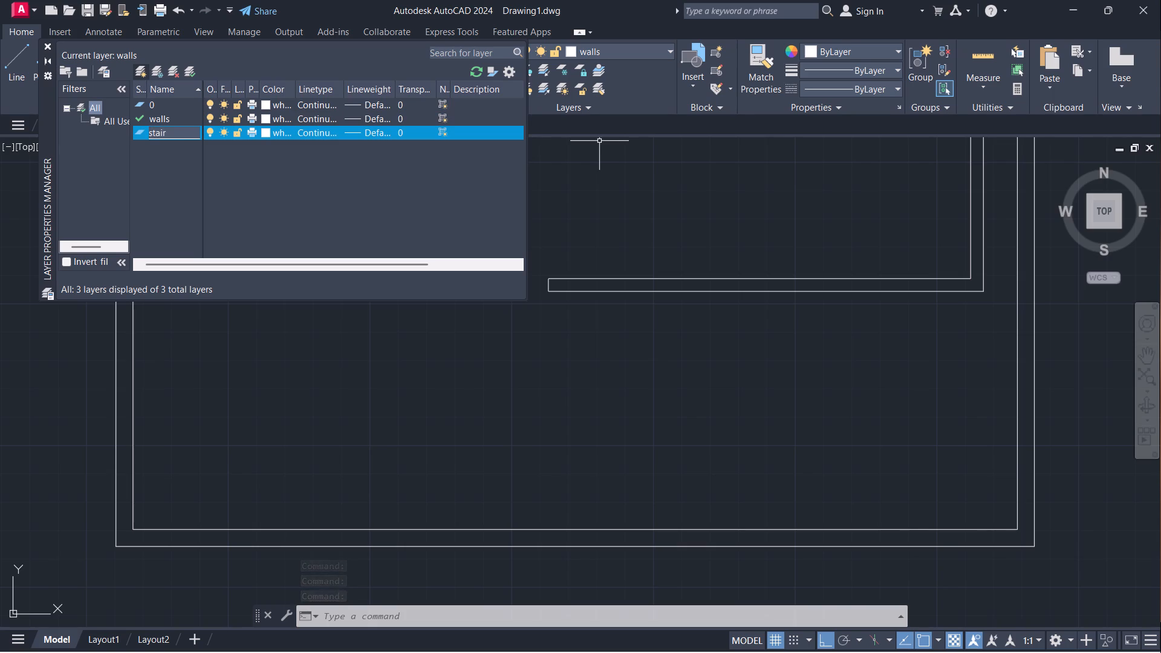
{"action": "type", "text": "case"}
{"action": "key", "text": "BackSpace"}
{"action": "key", "text": "BackSpace"}
{"action": "key", "text": "BackSpace"}
{"action": "key", "text": "BackSpace"}
{"action": "key", "text": "space"}
{"action": "type", "text": "ca"}
{"action": "type", "text": "se"}
Set the "stair case" layer's colour to magenta, make it the current layer and close the layer manager.
{"action": "left_click", "coordinate": [268, 132]}
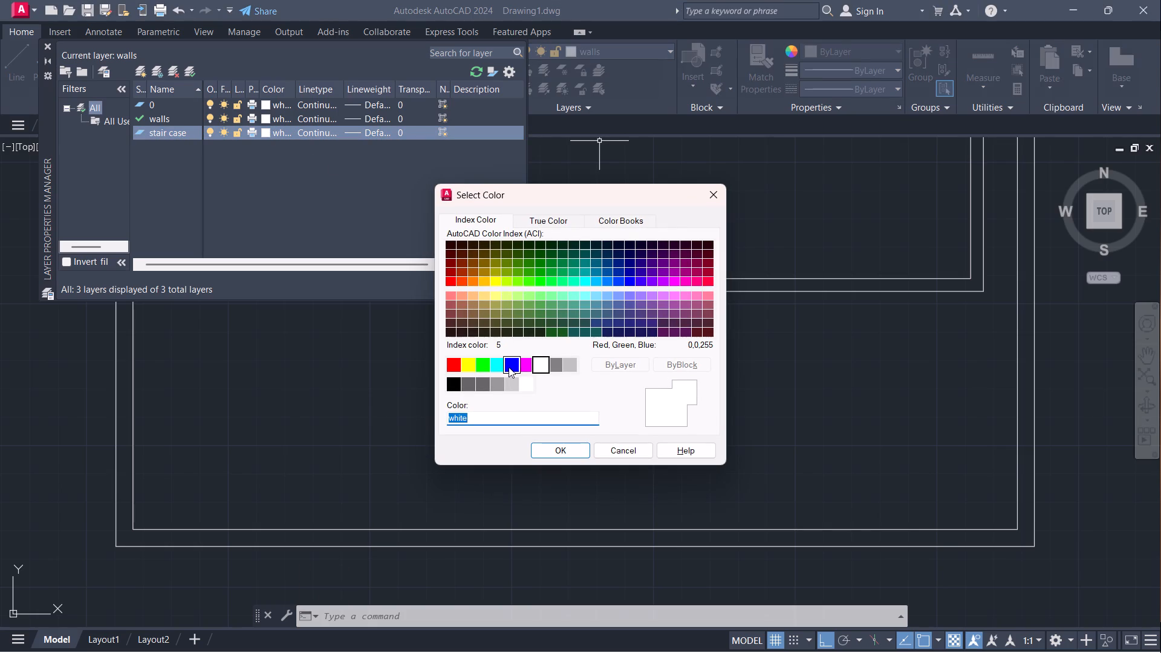
{"action": "left_click", "coordinate": [524, 366]}
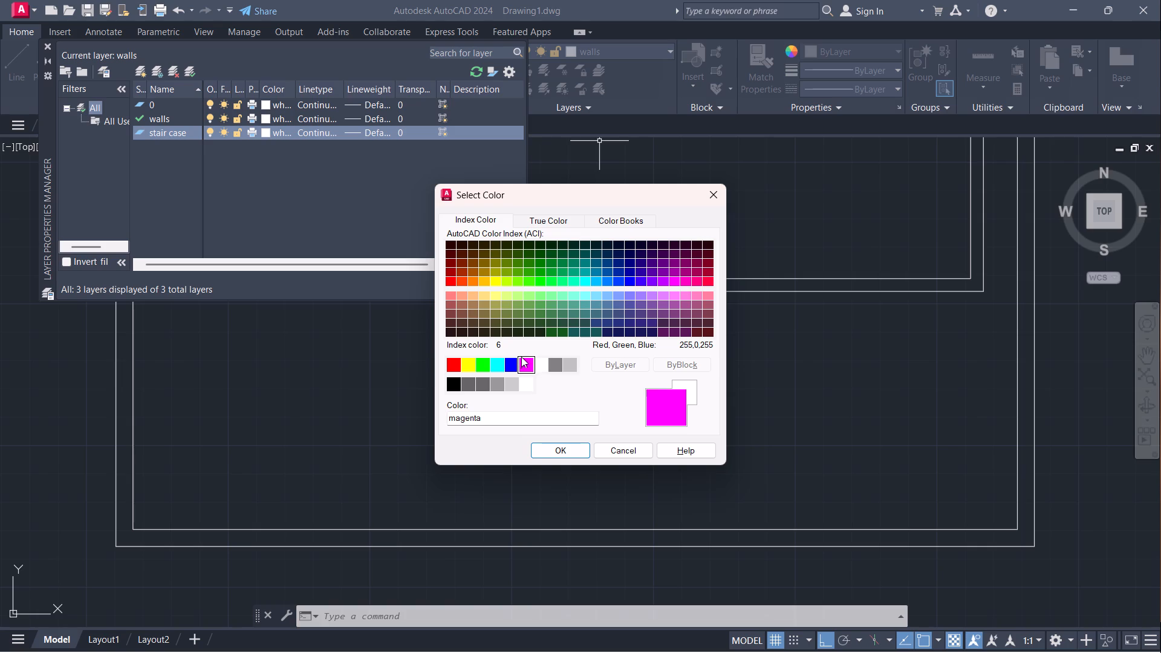
{"action": "left_click", "coordinate": [550, 455]}
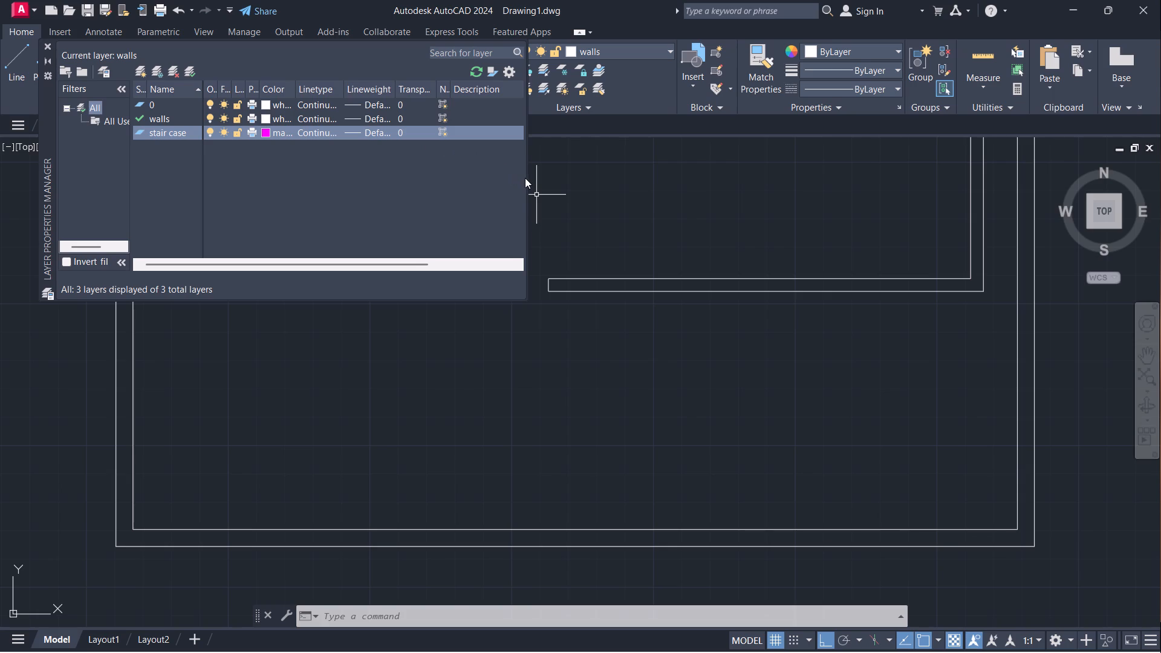
{"action": "key", "text": "Escape"}
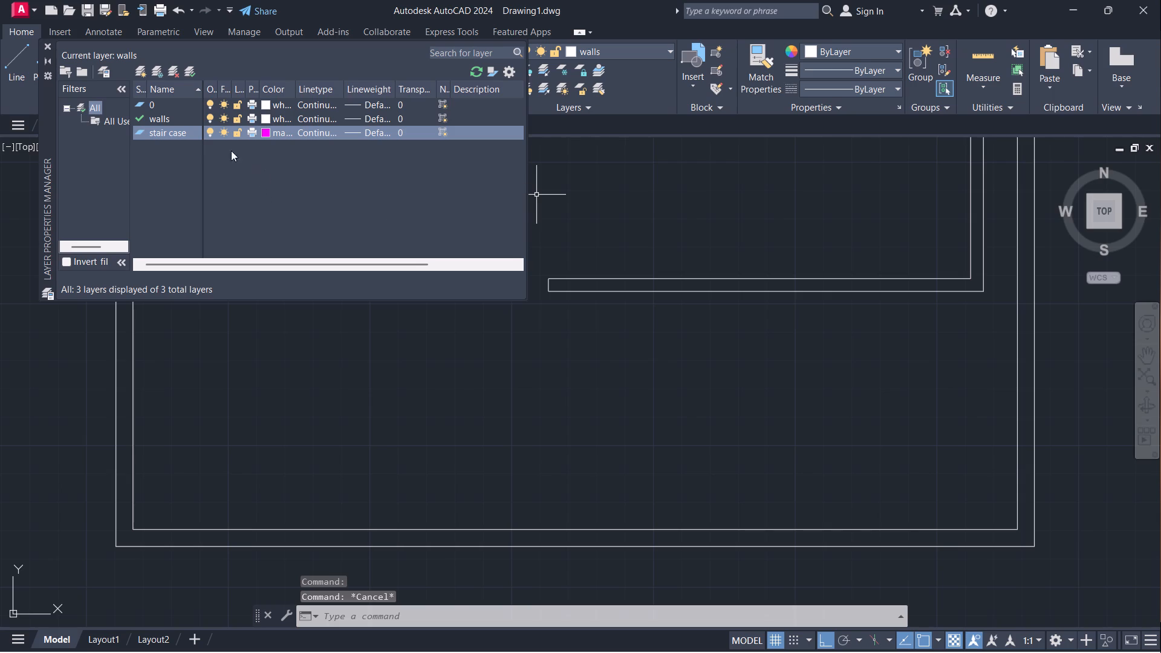
{"action": "left_click", "coordinate": [189, 71]}
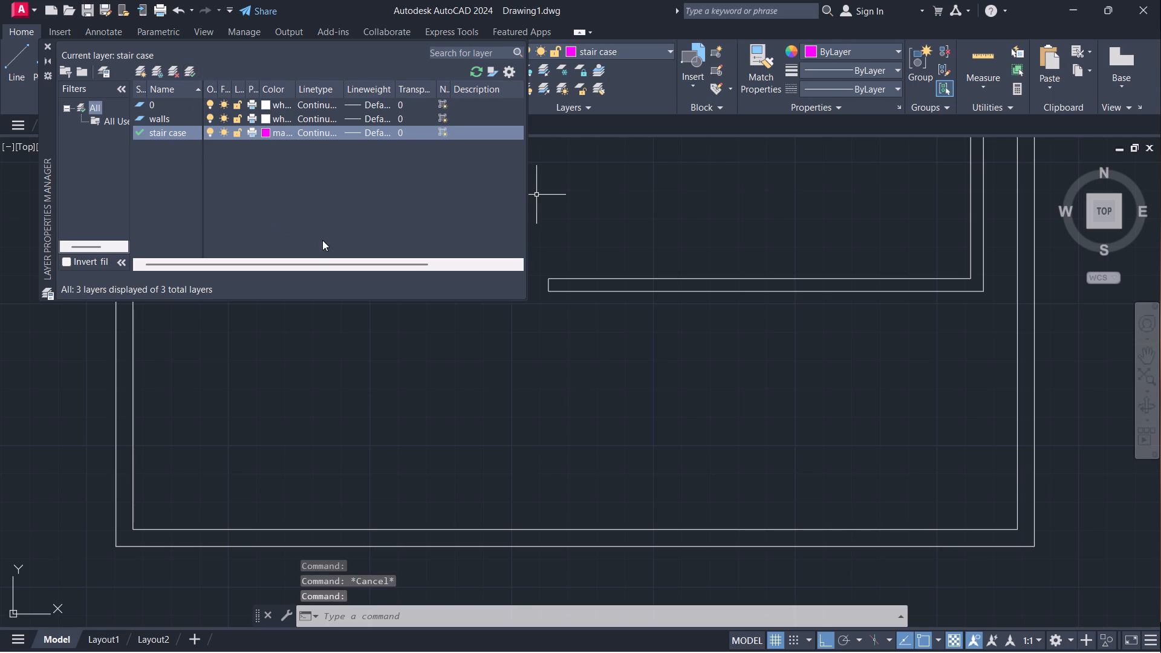
{"action": "scroll", "coordinate": [342, 239], "scroll_direction": "down", "scroll_amount": 1}
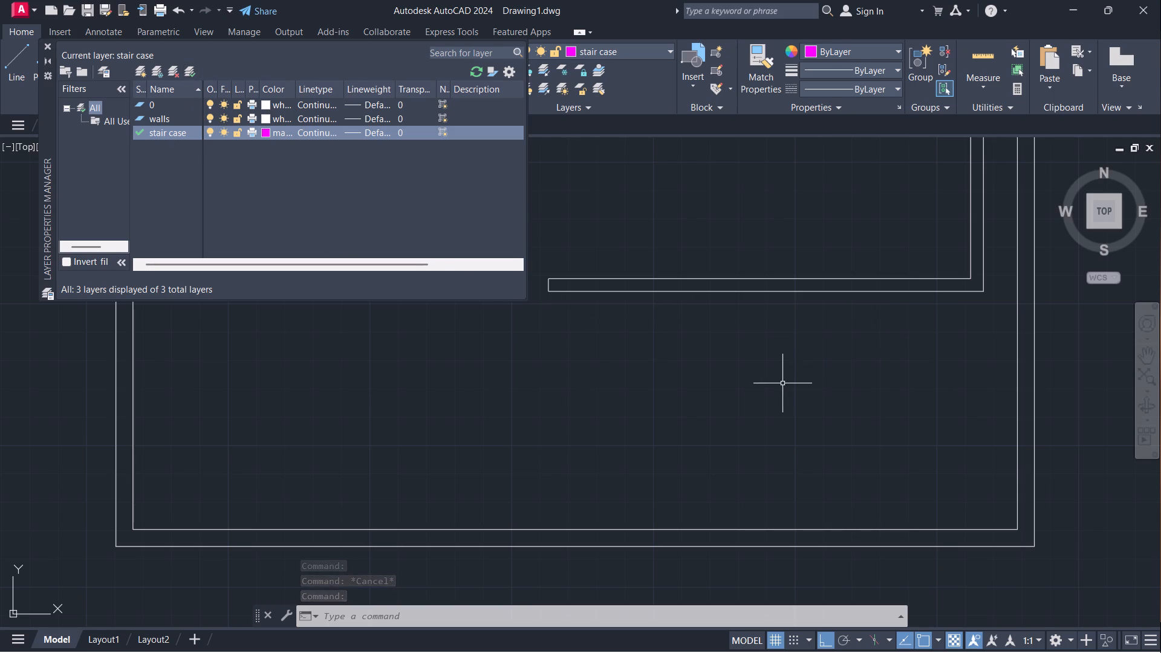
{"action": "middle_click_drag", "start_coordinate": [780, 383], "coordinate": [755, 352]}
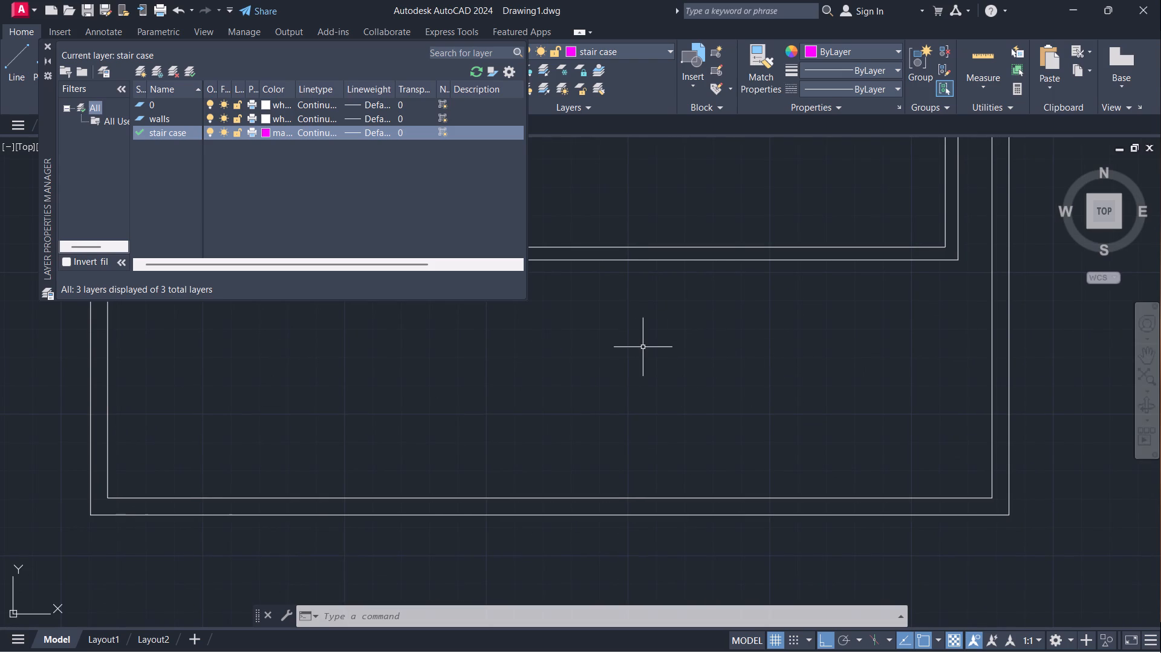
{"action": "scroll", "coordinate": [657, 349], "scroll_direction": "down", "scroll_amount": 1}
{"action": "middle_click_drag", "start_coordinate": [657, 349], "coordinate": [685, 365]}
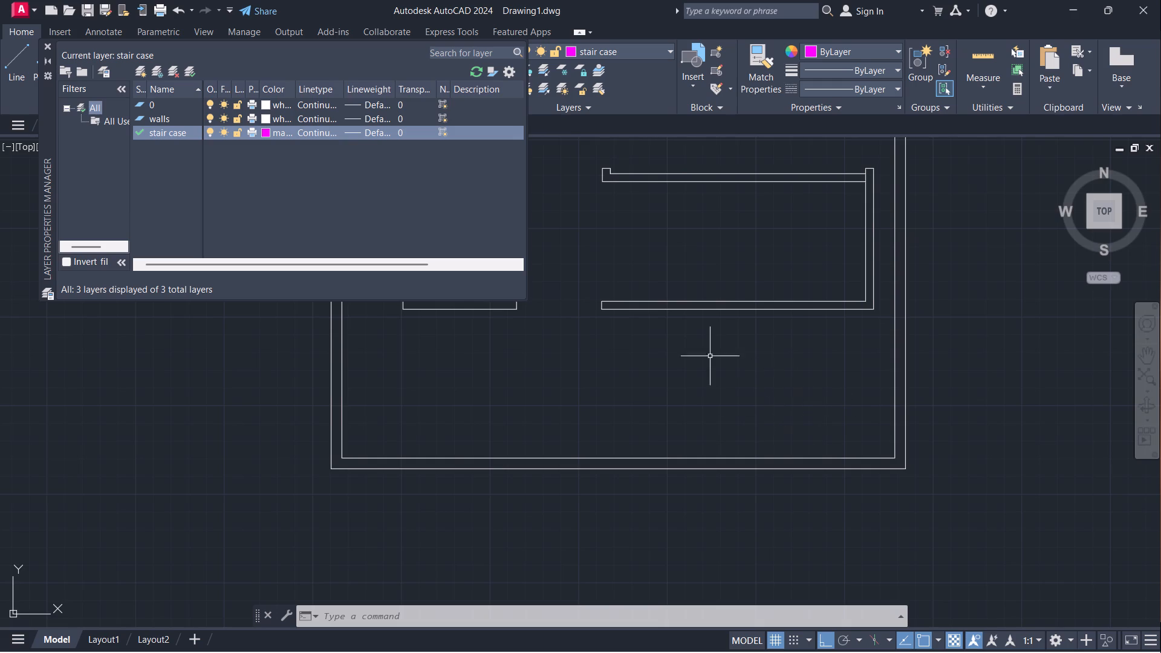
{"action": "left_click", "coordinate": [46, 48]}
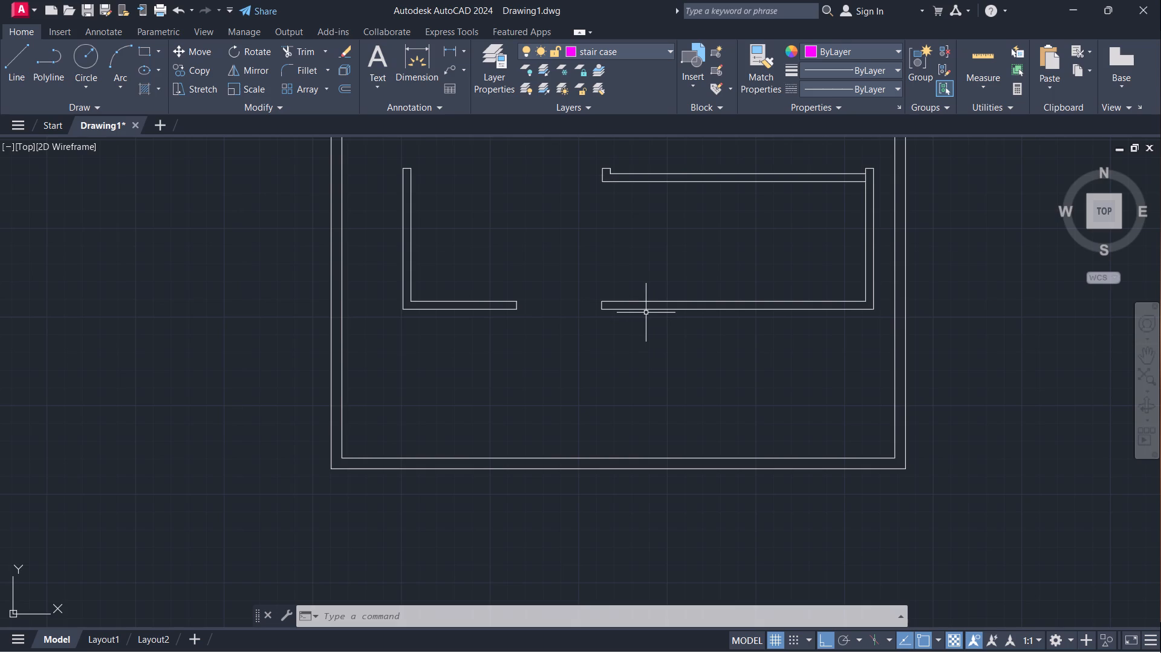
Start a line on the east outer wall's inner face, level with the southern partition's south face.
{"action": "key", "text": "l"}
{"action": "key", "text": "Return"}
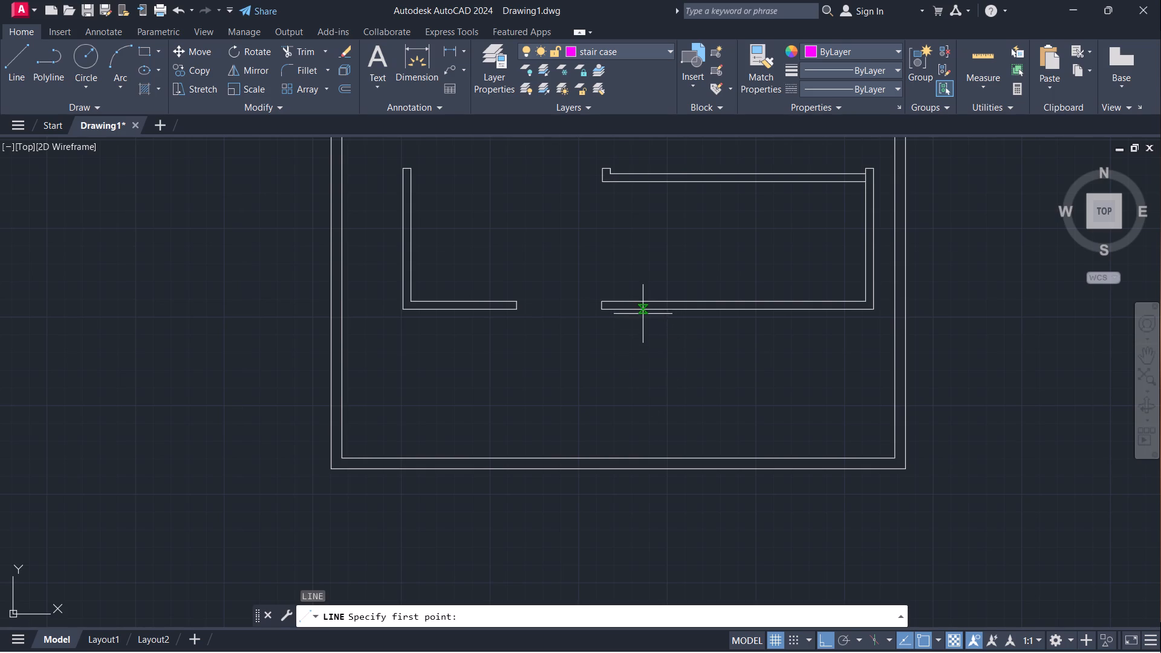
{"action": "left_click", "coordinate": [891, 308]}
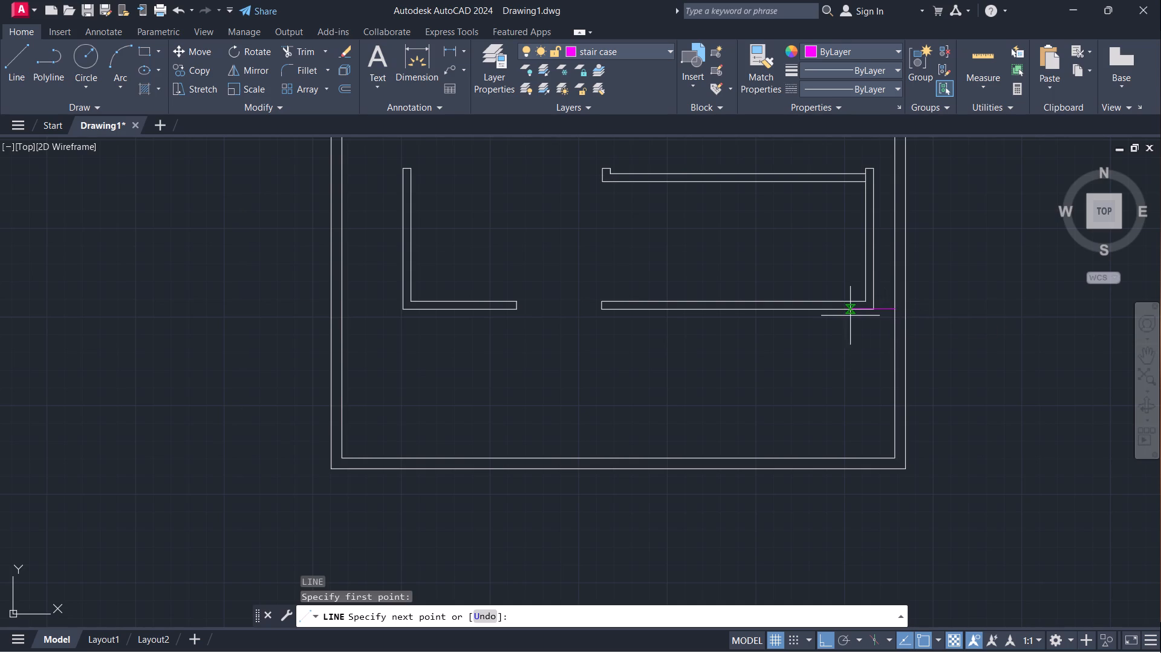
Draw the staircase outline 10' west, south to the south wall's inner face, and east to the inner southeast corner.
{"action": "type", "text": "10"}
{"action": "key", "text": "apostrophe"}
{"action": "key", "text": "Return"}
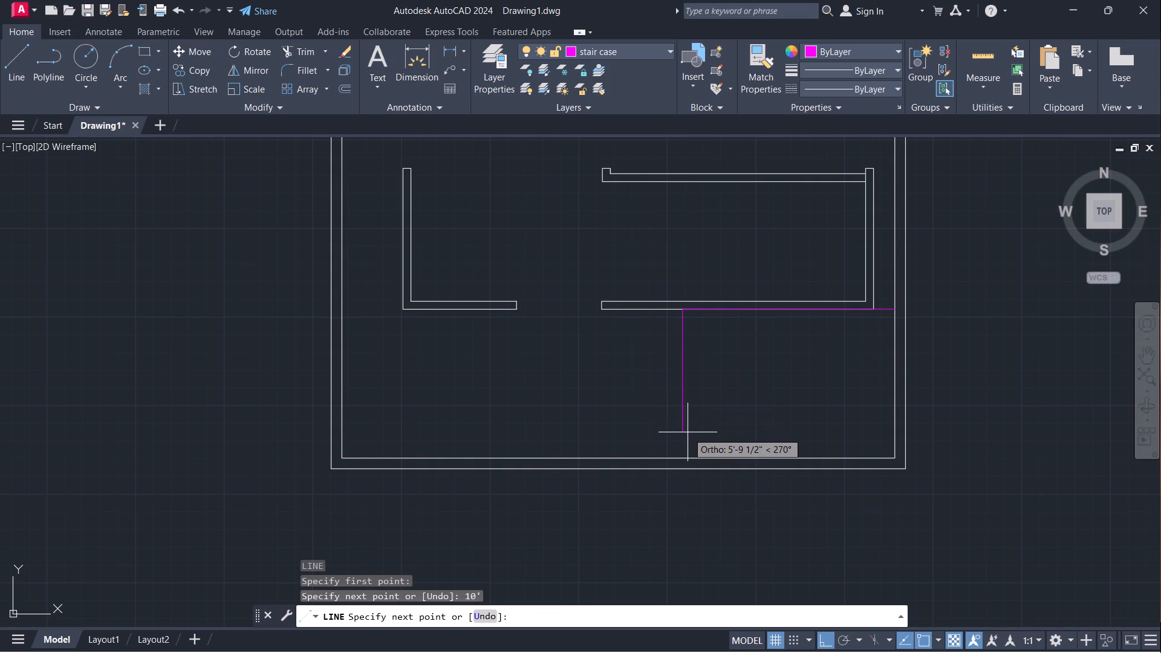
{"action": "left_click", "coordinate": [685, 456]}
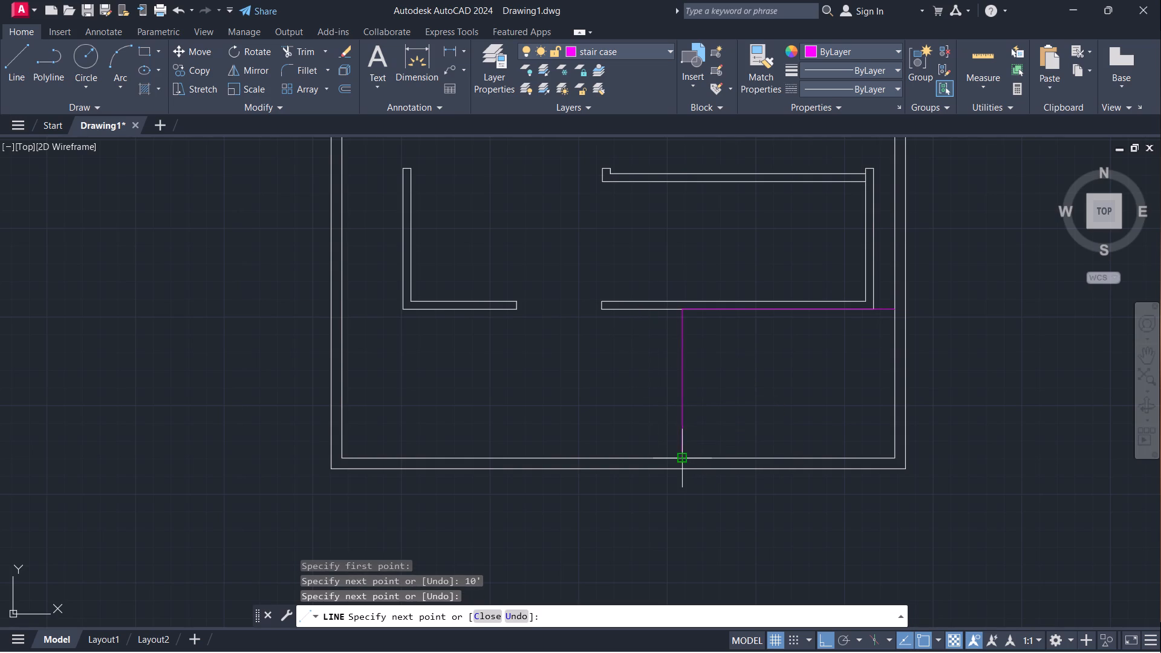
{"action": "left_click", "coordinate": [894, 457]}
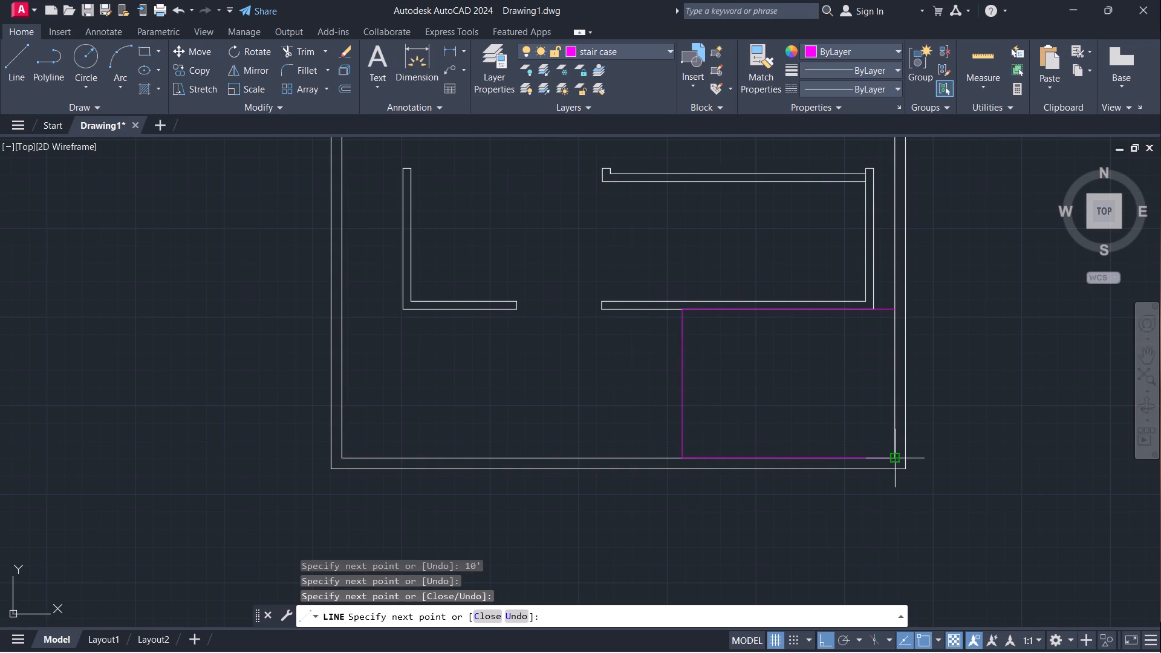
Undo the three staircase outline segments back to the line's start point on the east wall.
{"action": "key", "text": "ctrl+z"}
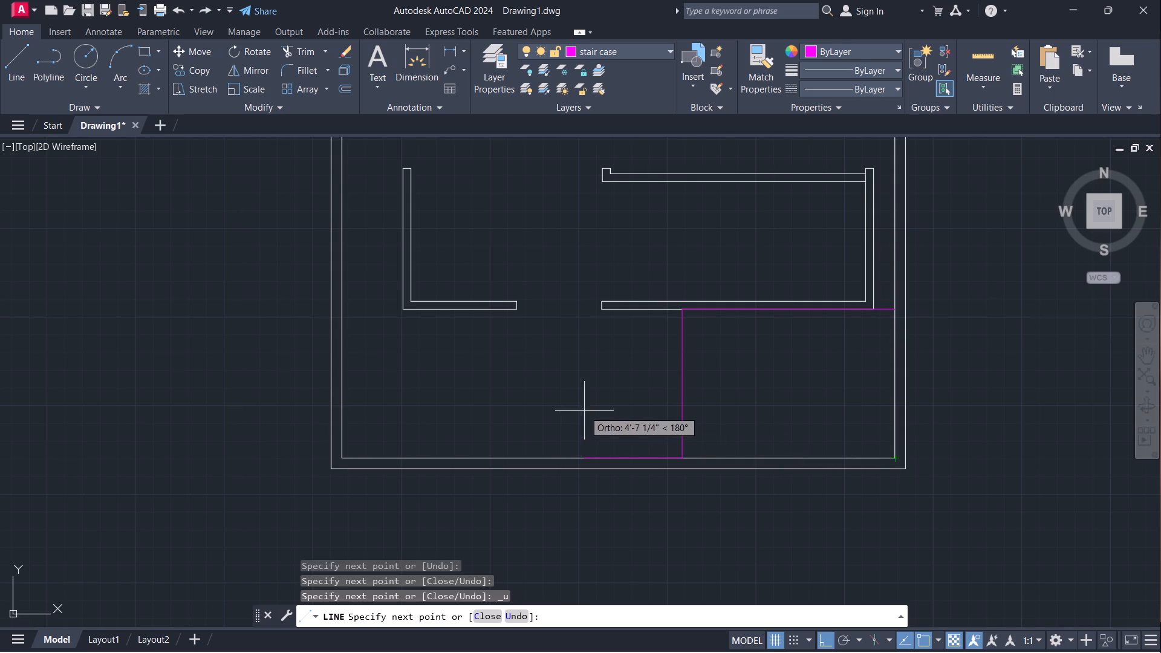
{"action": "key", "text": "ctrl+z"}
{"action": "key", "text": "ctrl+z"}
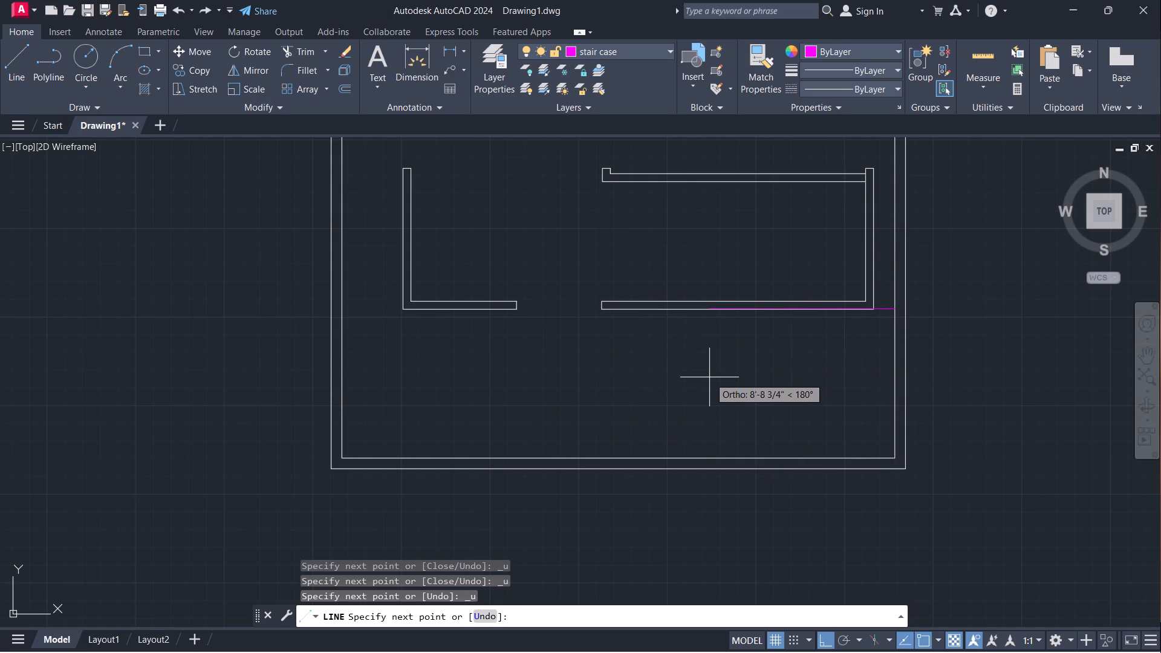
Draw the staircase outline 12' west, south to the south wall's inner face, east to the inner southeast corner, and north to the start.
{"action": "type", "text": "12"}
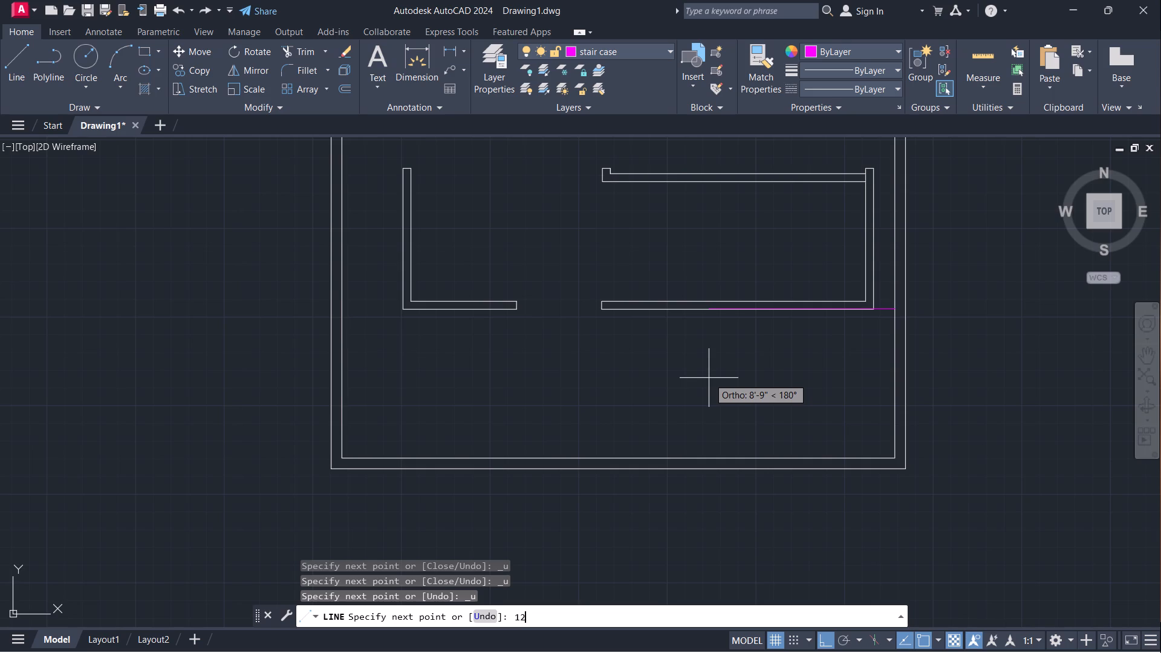
{"action": "key", "text": "apostrophe"}
{"action": "key", "text": "Return"}
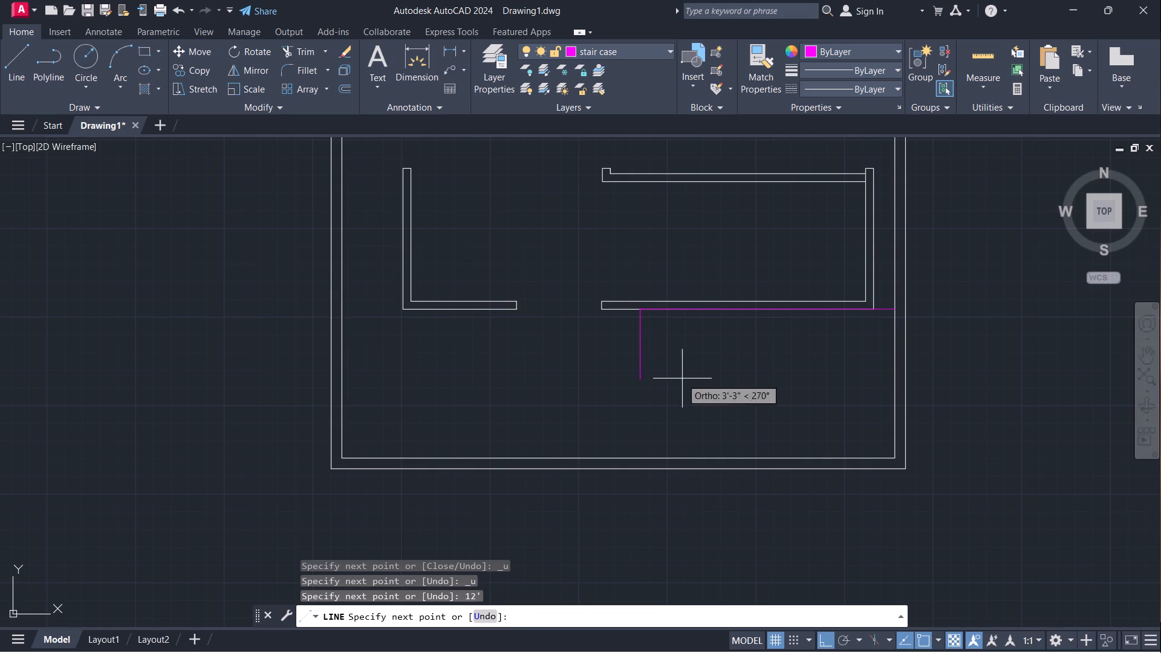
{"action": "left_click", "coordinate": [638, 460]}
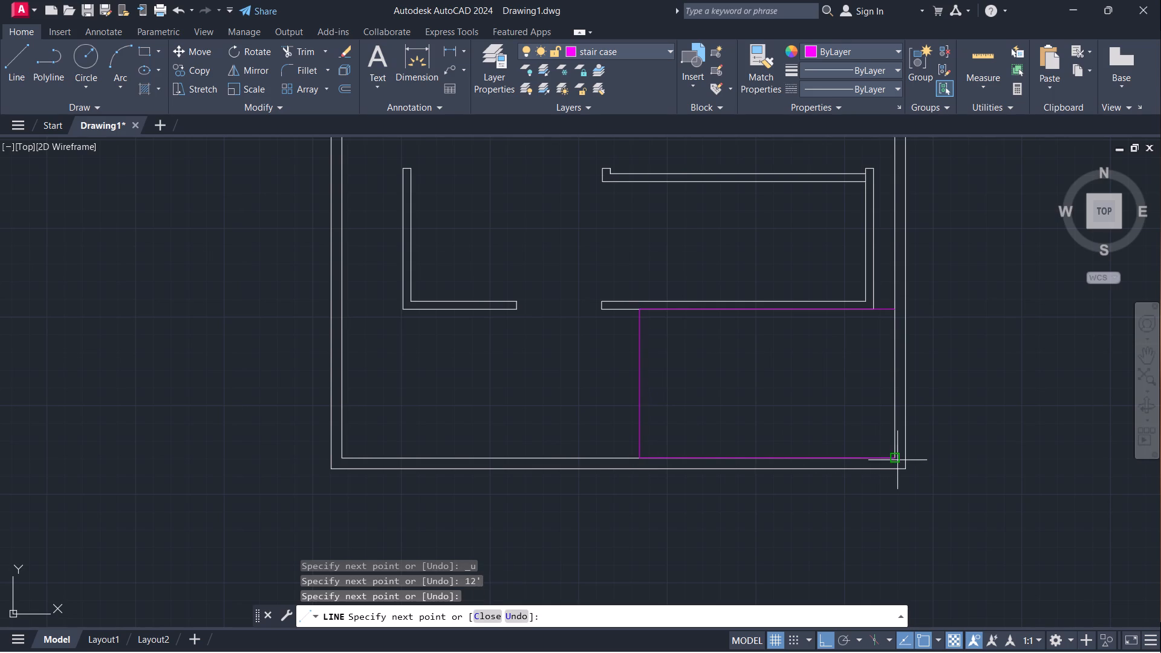
{"action": "left_click", "coordinate": [897, 460]}
{"action": "left_click", "coordinate": [899, 312]}
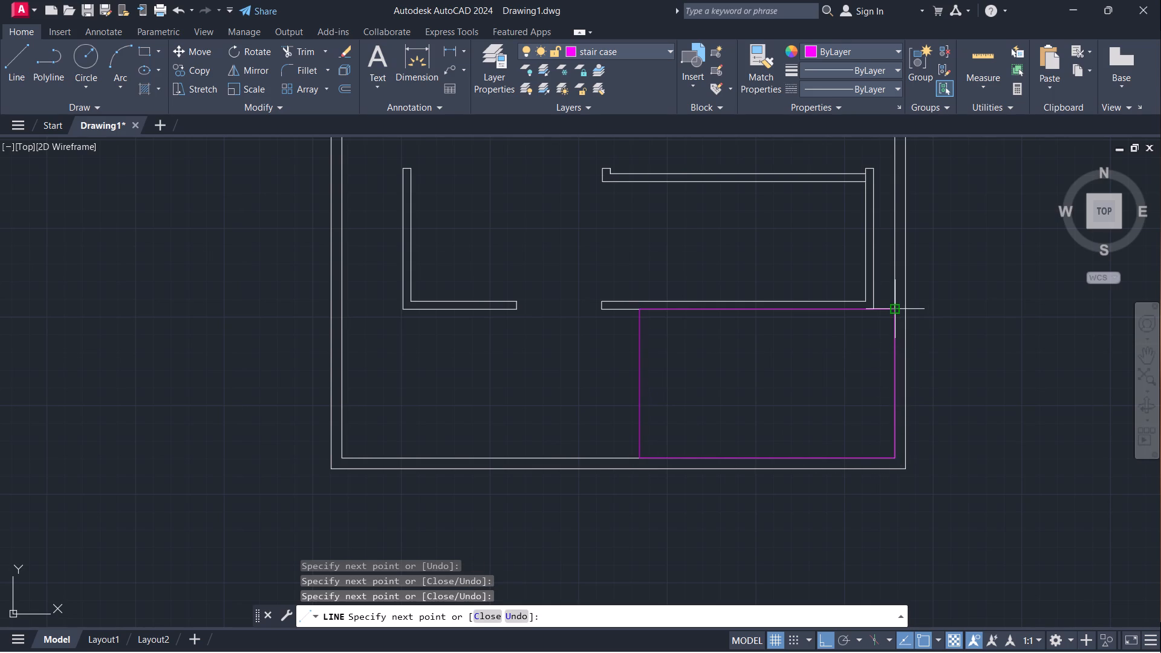
{"action": "key", "text": "Escape"}
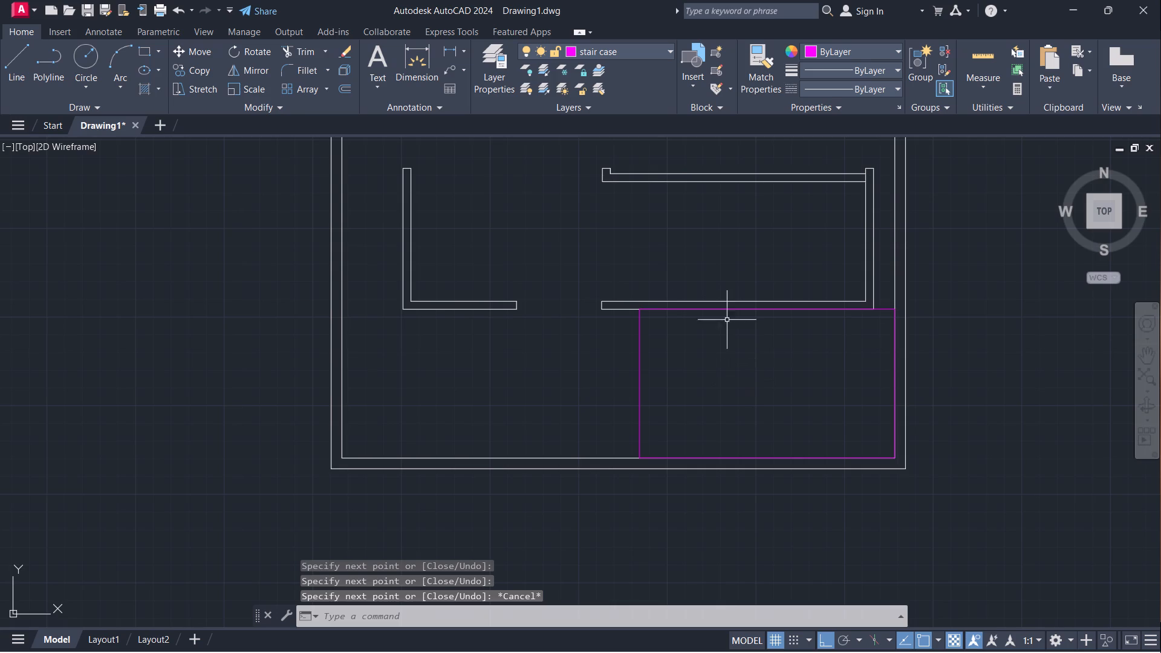
Measure the length of the staircase outline's west side with a trial linear dimension.
{"action": "left_click", "coordinate": [451, 53]}
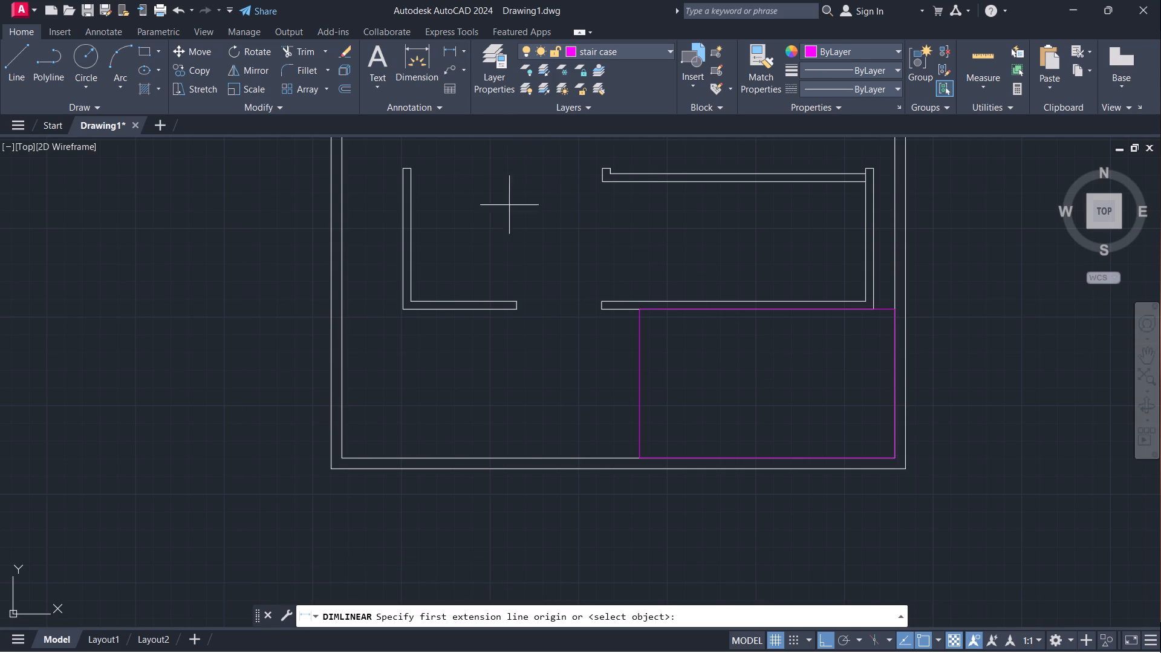
{"action": "left_click", "coordinate": [641, 313]}
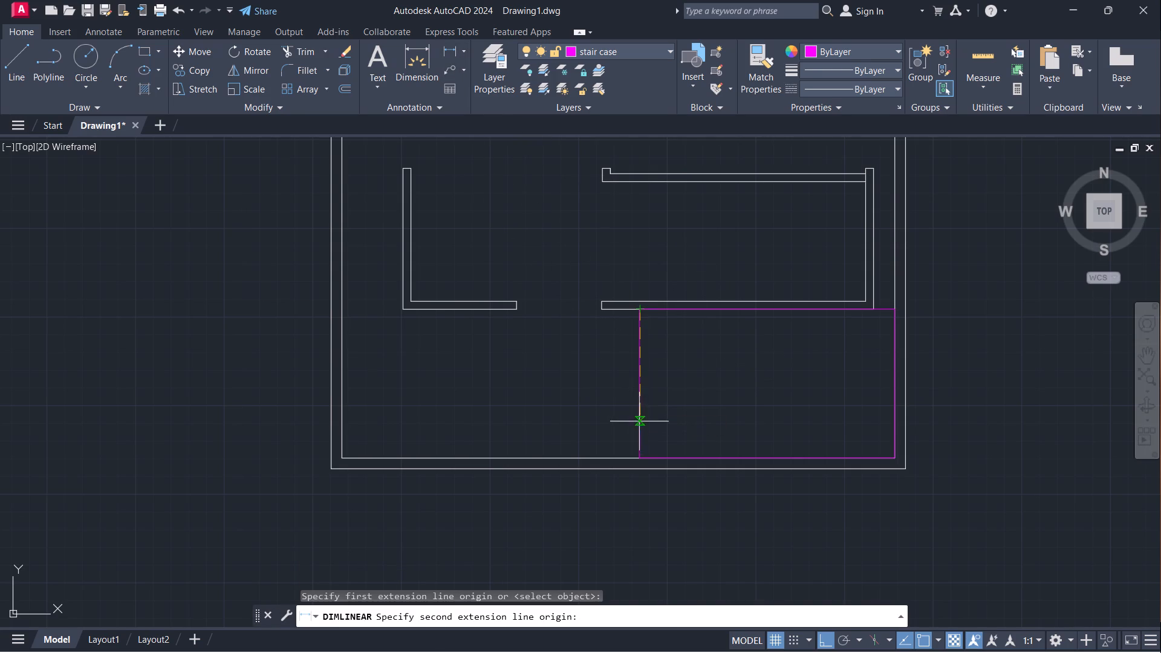
{"action": "left_click", "coordinate": [637, 454]}
{"action": "scroll", "coordinate": [618, 386], "scroll_direction": "up", "scroll_amount": 1}
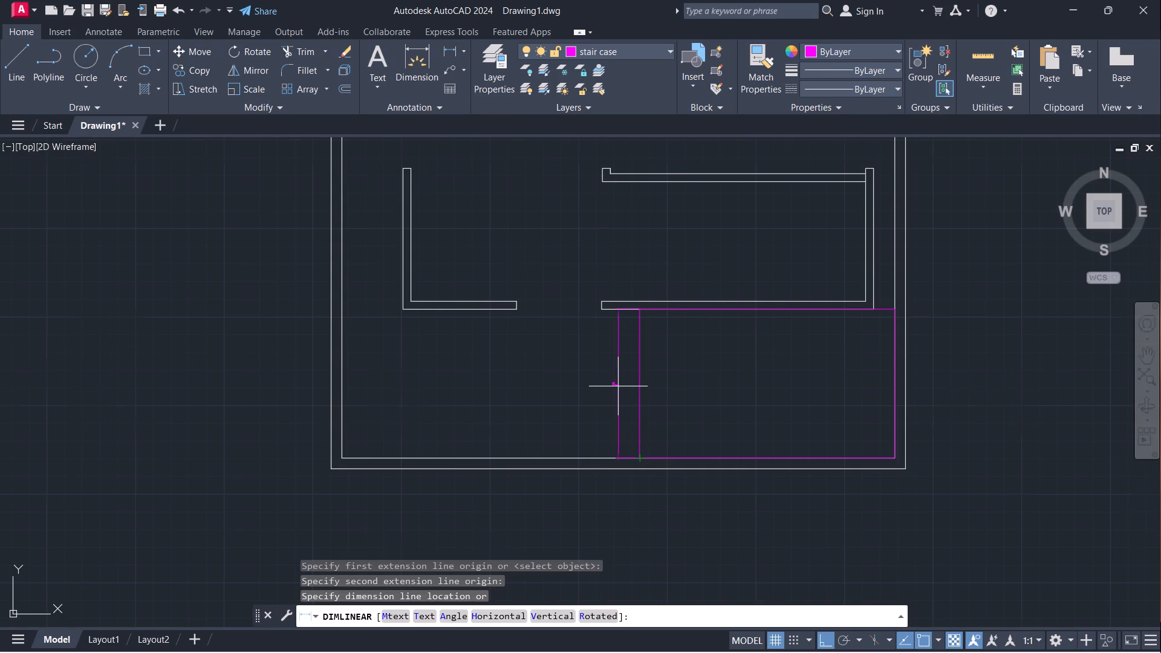
{"action": "scroll", "coordinate": [618, 386], "scroll_direction": "up", "scroll_amount": 1}
{"action": "key", "text": "Escape"}
Offset the staircase outline's north edge 3' south and its south edge 3' north to form the two flights.
{"action": "scroll", "coordinate": [642, 377], "scroll_direction": "down", "scroll_amount": 2}
{"action": "left_click", "coordinate": [741, 306]}
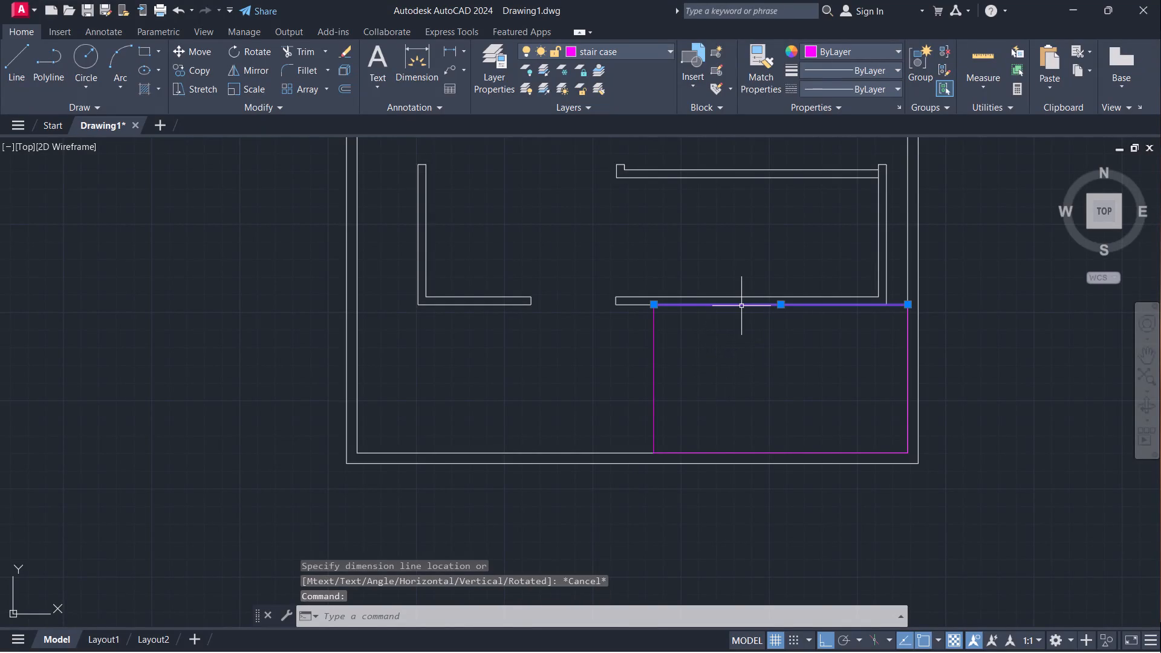
{"action": "key", "text": "o"}
{"action": "key", "text": "Return"}
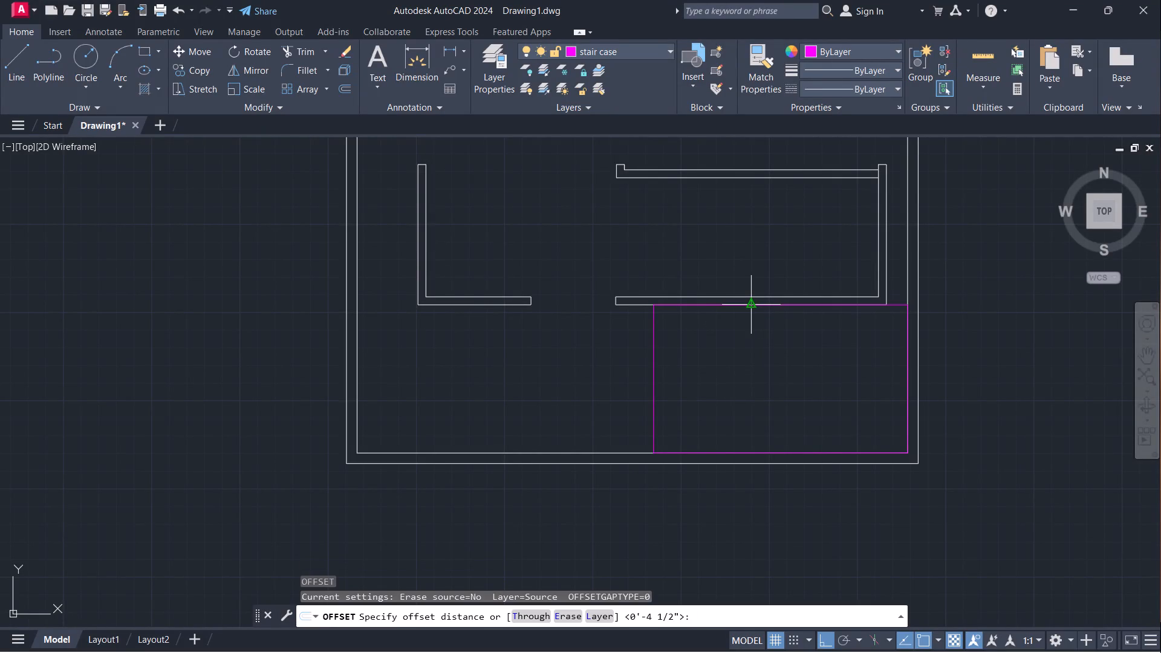
{"action": "left_click", "coordinate": [755, 307]}
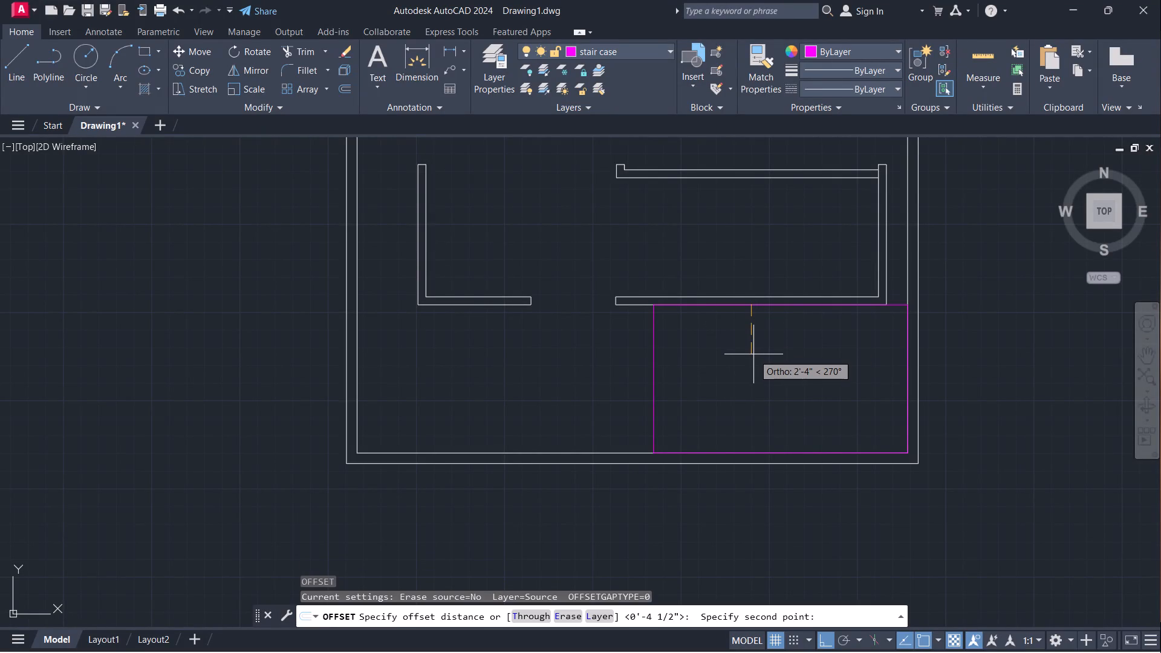
{"action": "key", "text": "3"}
{"action": "key", "text": "apostrophe"}
{"action": "key", "text": "Return"}
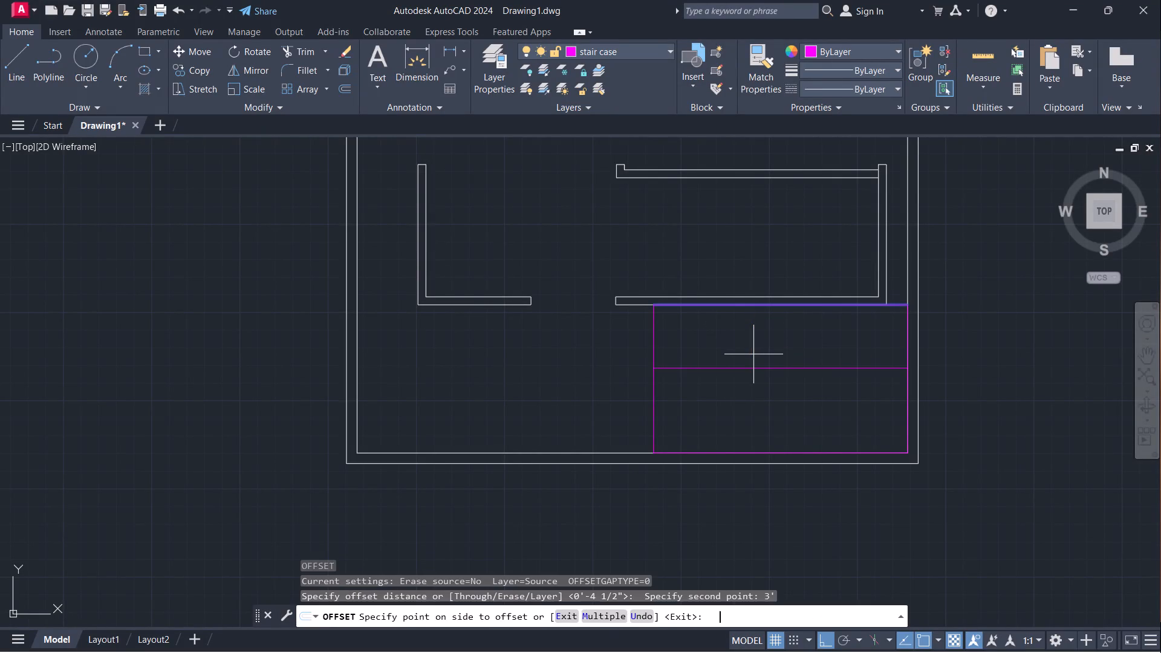
{"action": "left_click", "coordinate": [756, 387]}
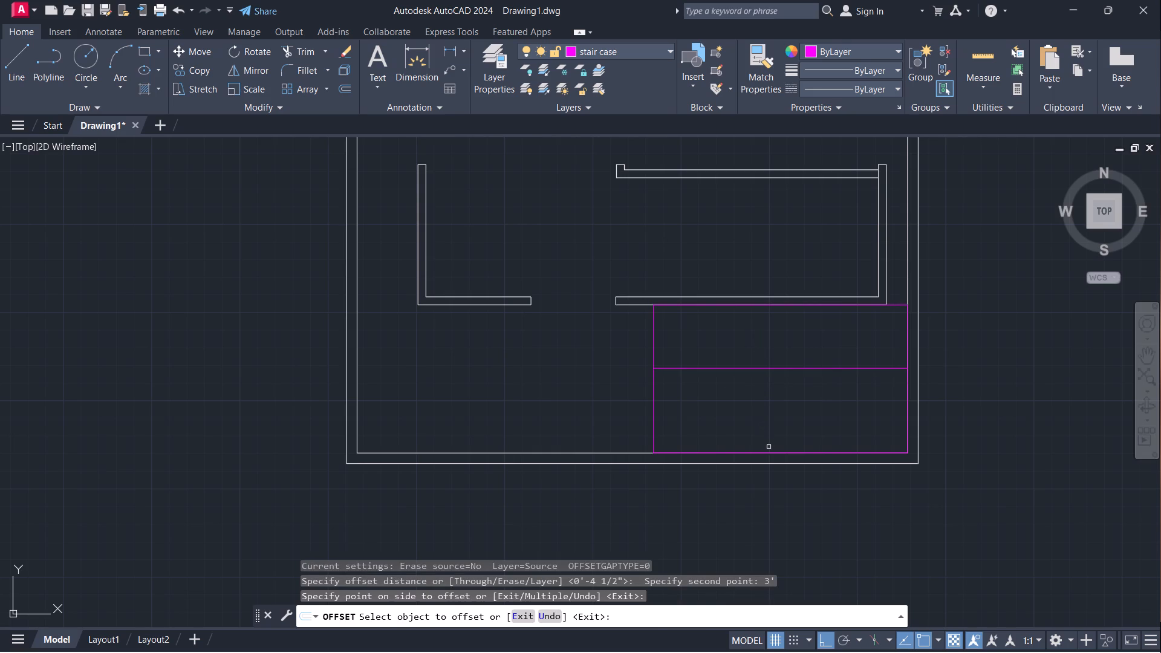
{"action": "left_click", "coordinate": [769, 453]}
{"action": "left_click", "coordinate": [765, 411]}
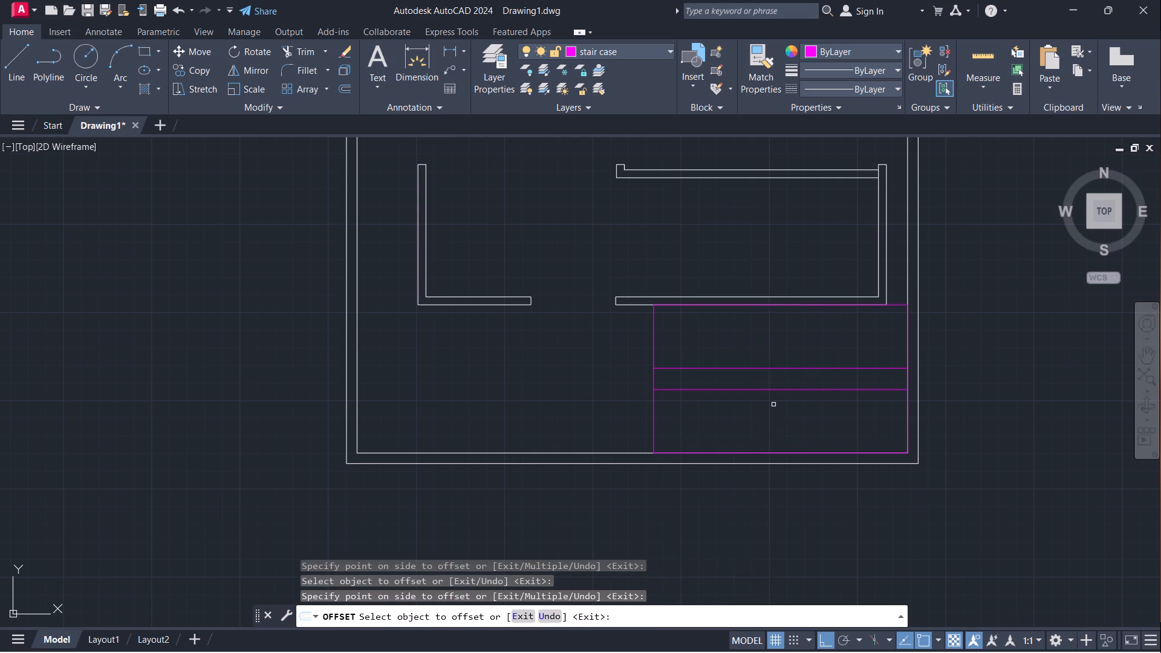
{"action": "key", "text": "Escape"}
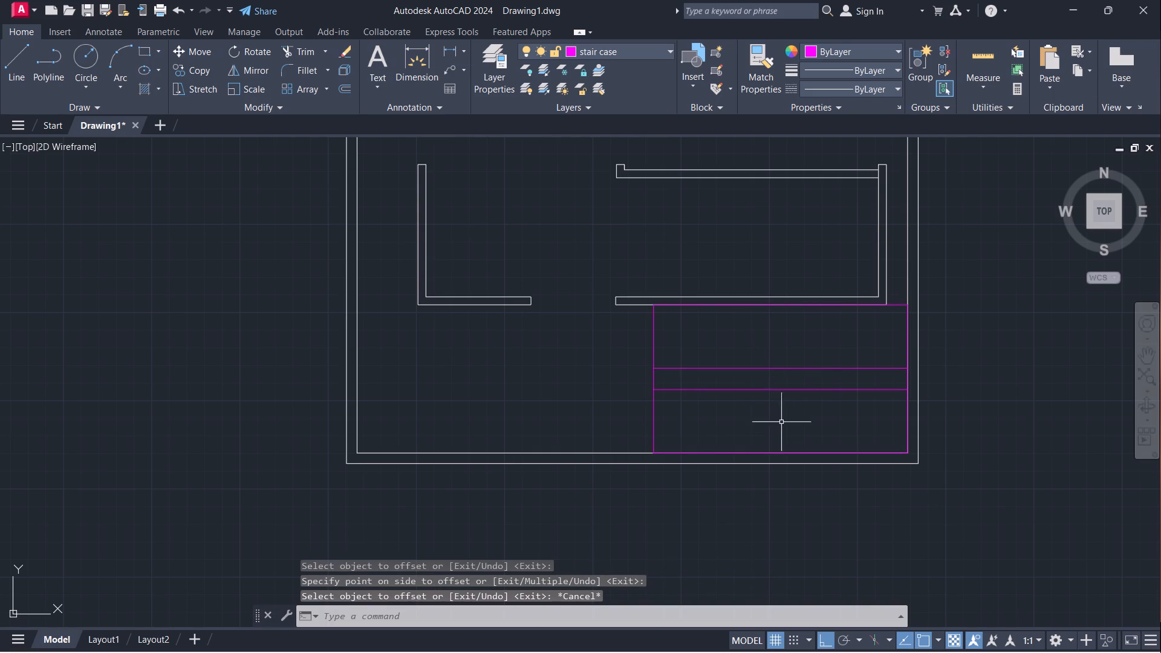
Offset the staircase outline's east edge 3' west to mark the landing.
{"action": "left_click", "coordinate": [907, 378]}
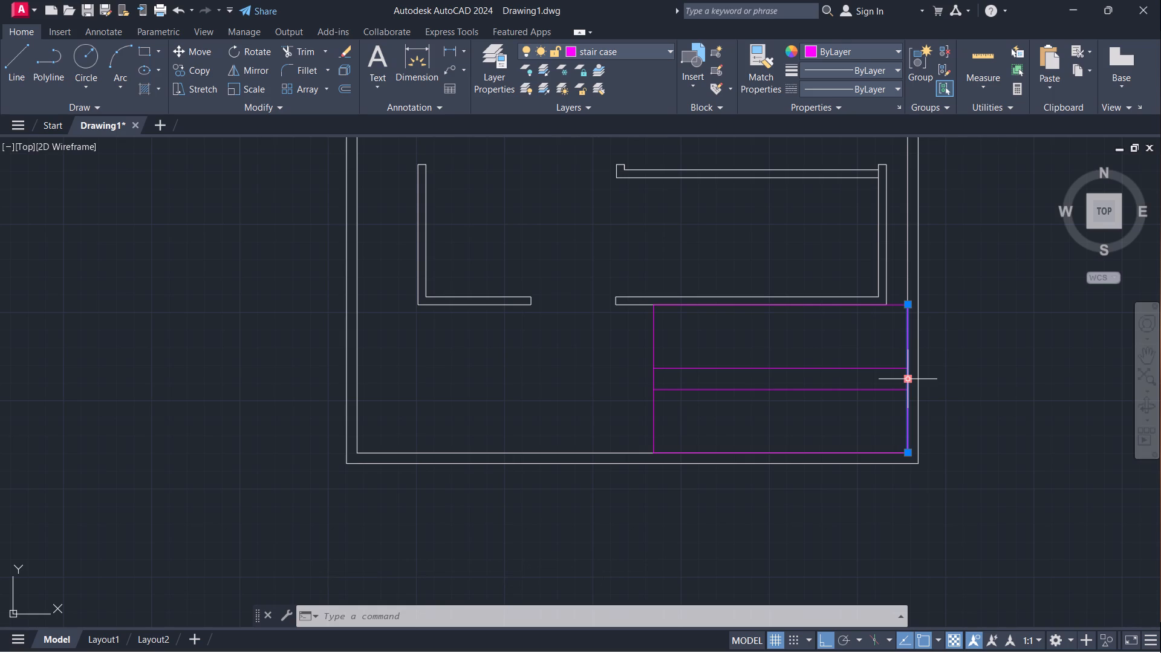
{"action": "key", "text": "o"}
{"action": "key", "text": "Return"}
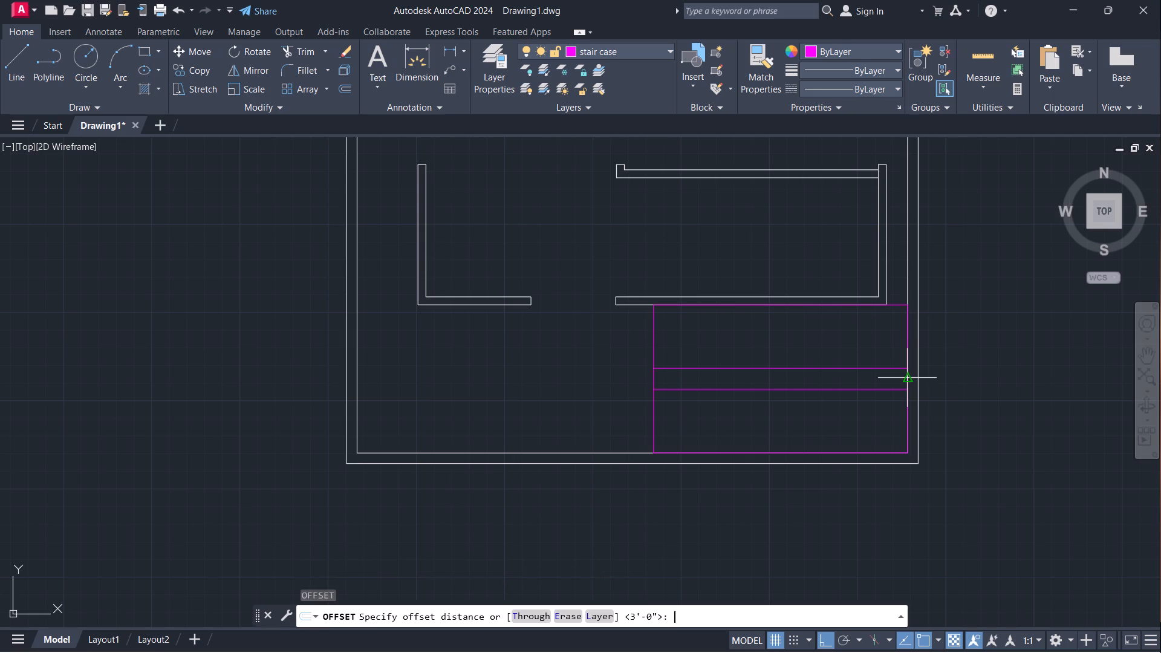
{"action": "left_click", "coordinate": [907, 378]}
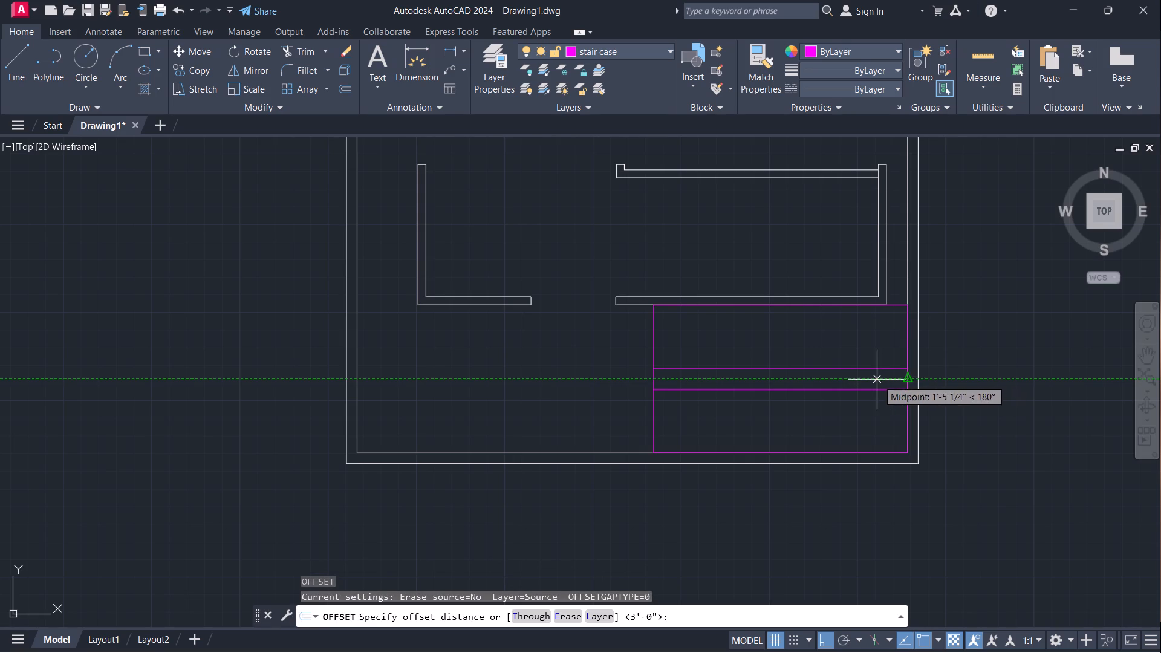
{"action": "left_click", "coordinate": [911, 380]}
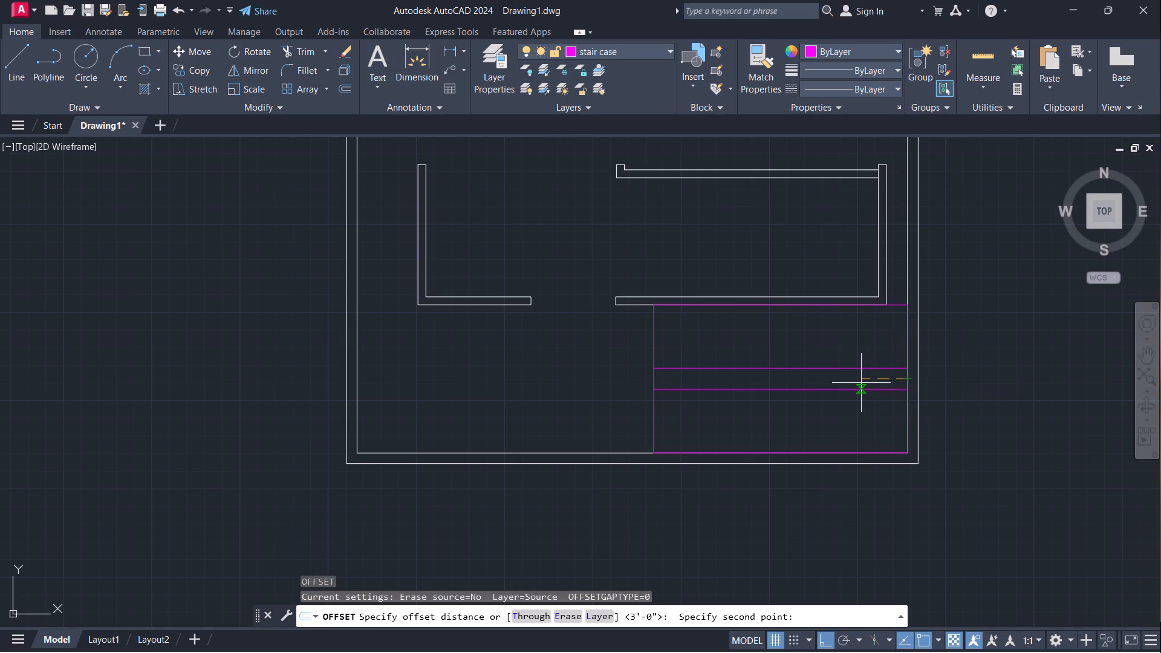
{"action": "key", "text": "3"}
{"action": "key", "text": "apostrophe"}
{"action": "key", "text": "Return"}
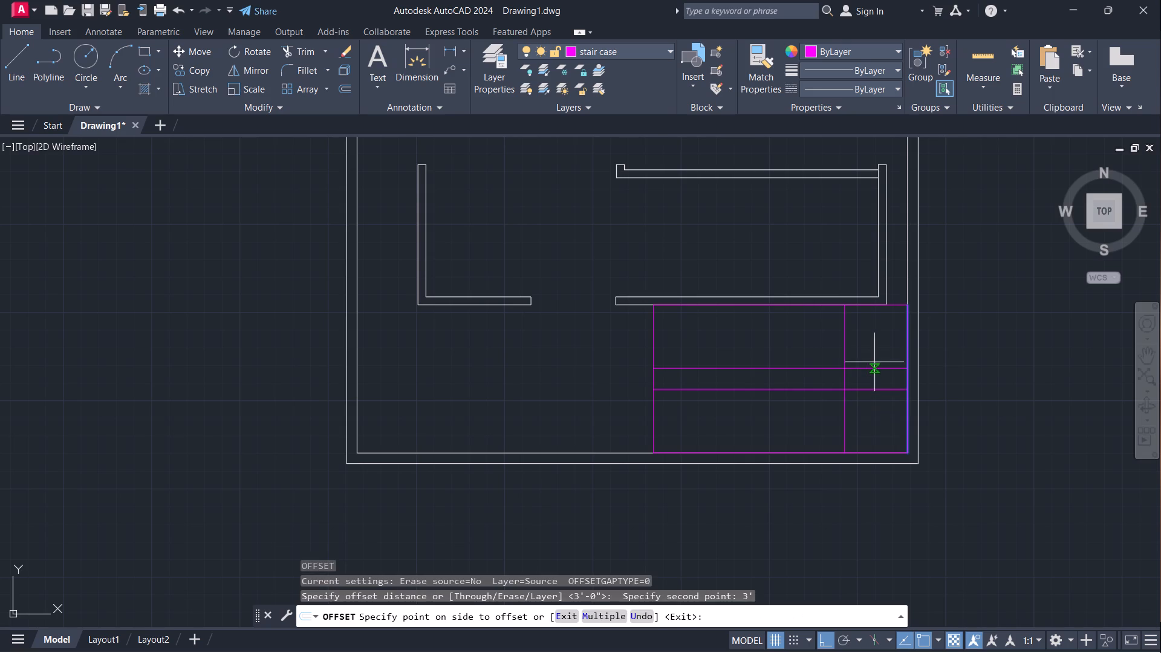
{"action": "left_click", "coordinate": [865, 376]}
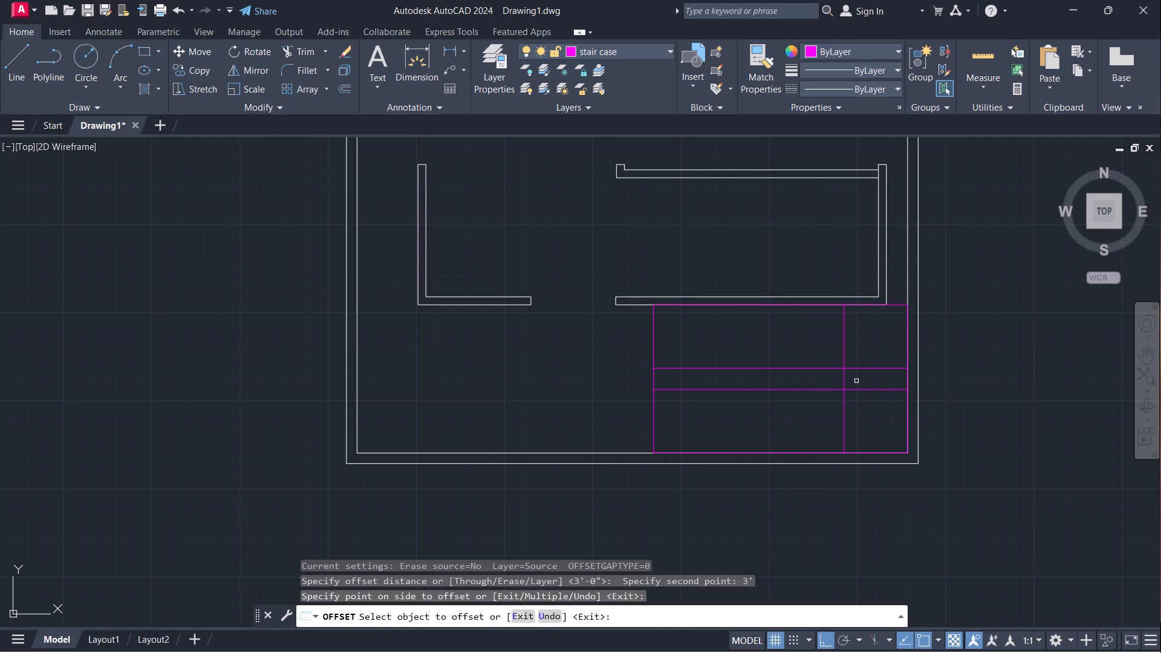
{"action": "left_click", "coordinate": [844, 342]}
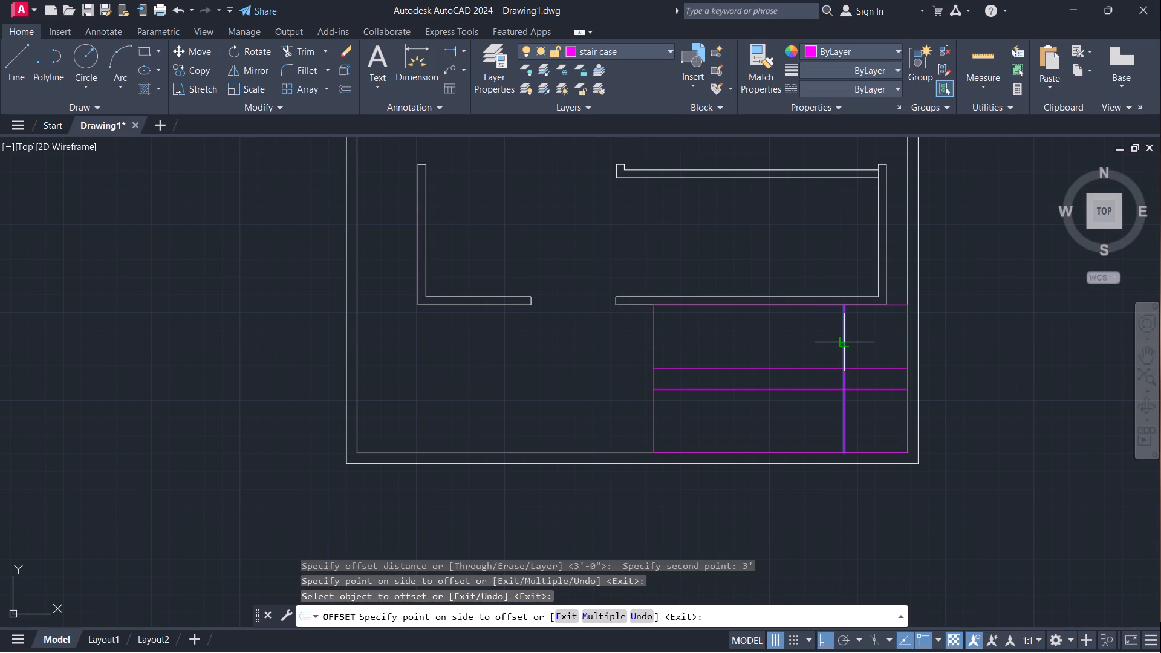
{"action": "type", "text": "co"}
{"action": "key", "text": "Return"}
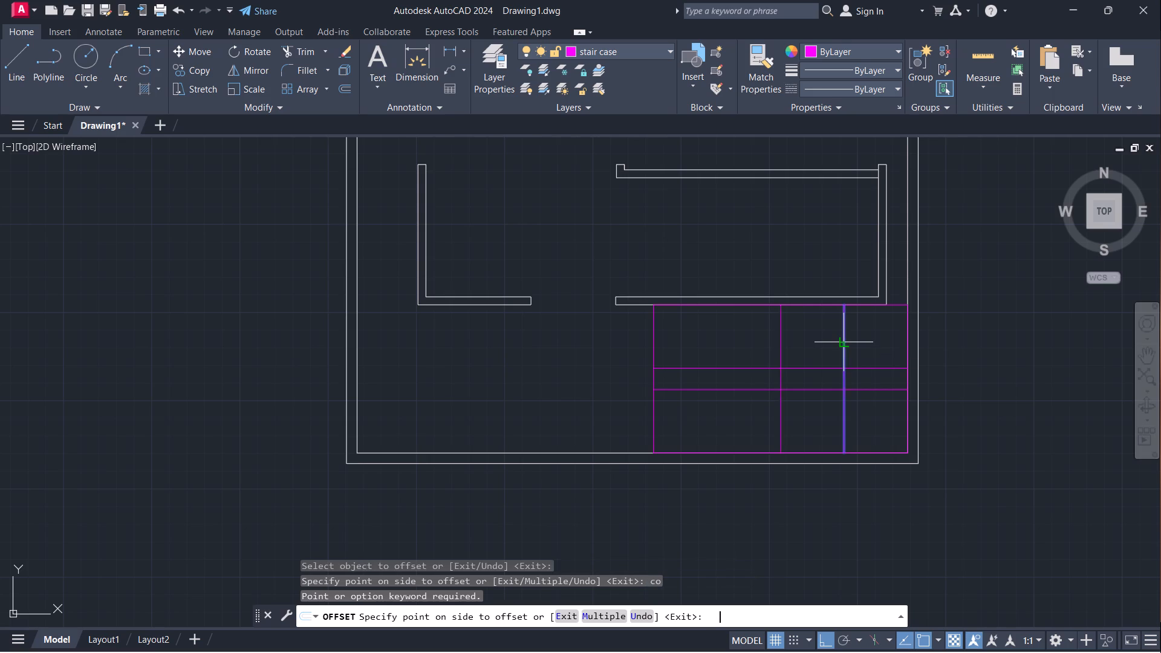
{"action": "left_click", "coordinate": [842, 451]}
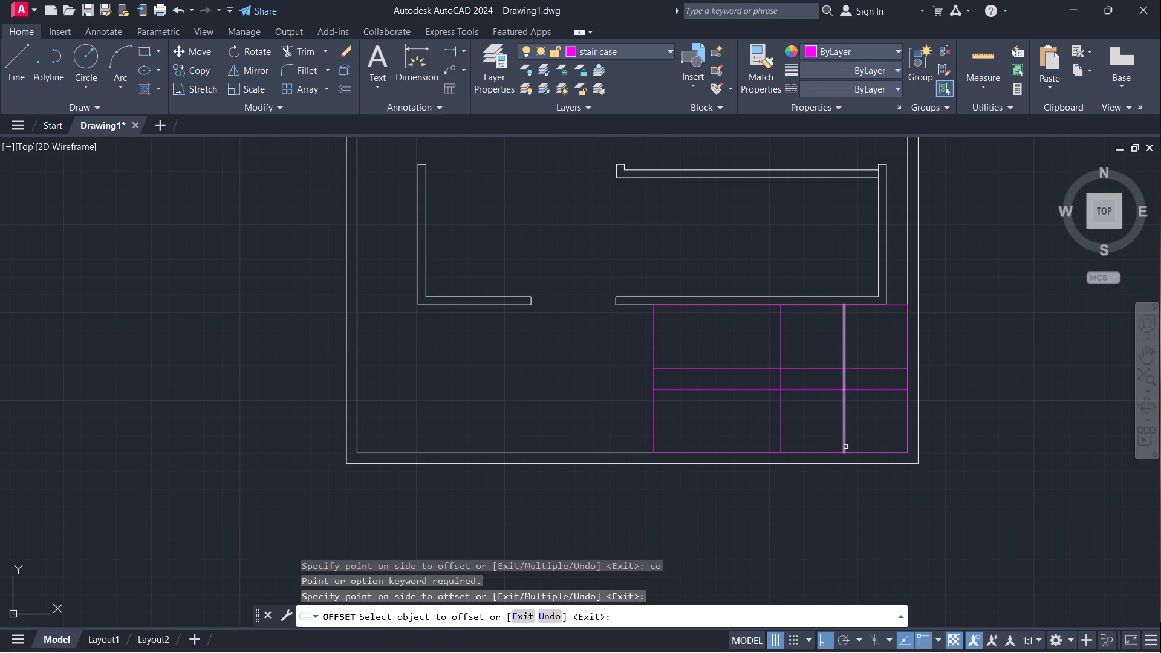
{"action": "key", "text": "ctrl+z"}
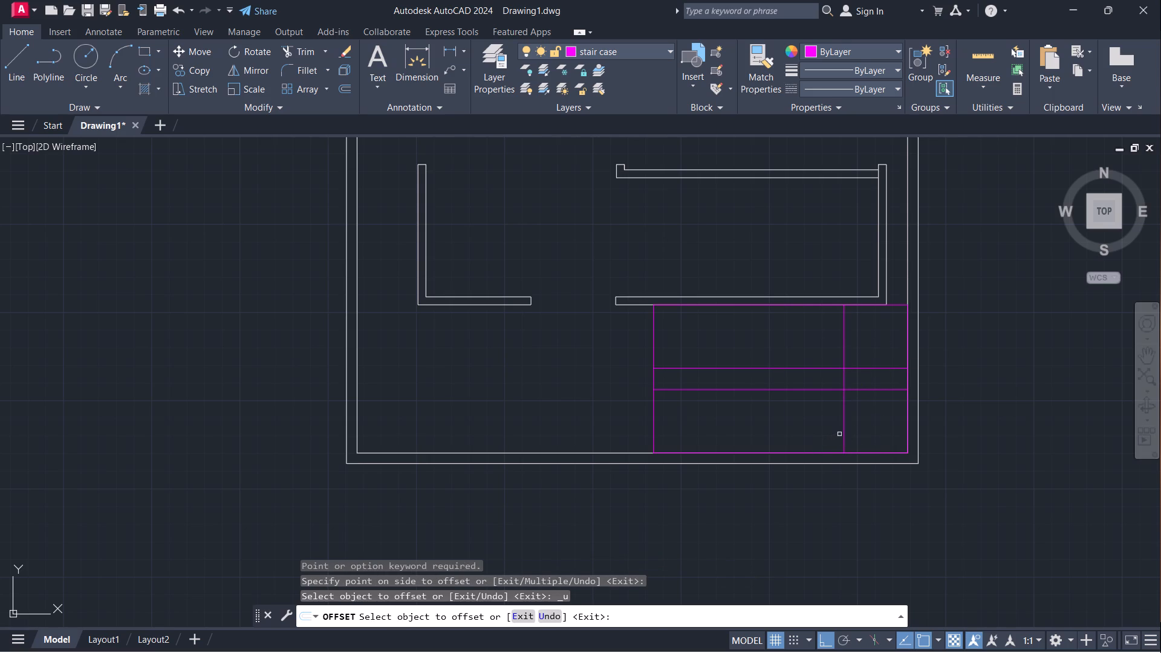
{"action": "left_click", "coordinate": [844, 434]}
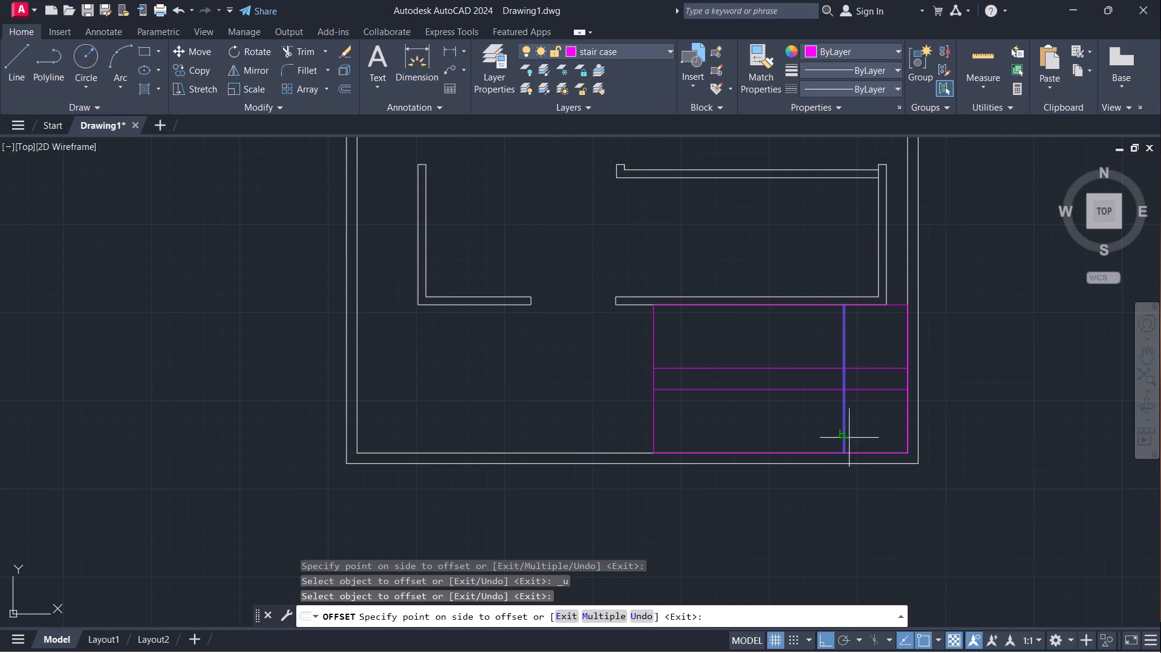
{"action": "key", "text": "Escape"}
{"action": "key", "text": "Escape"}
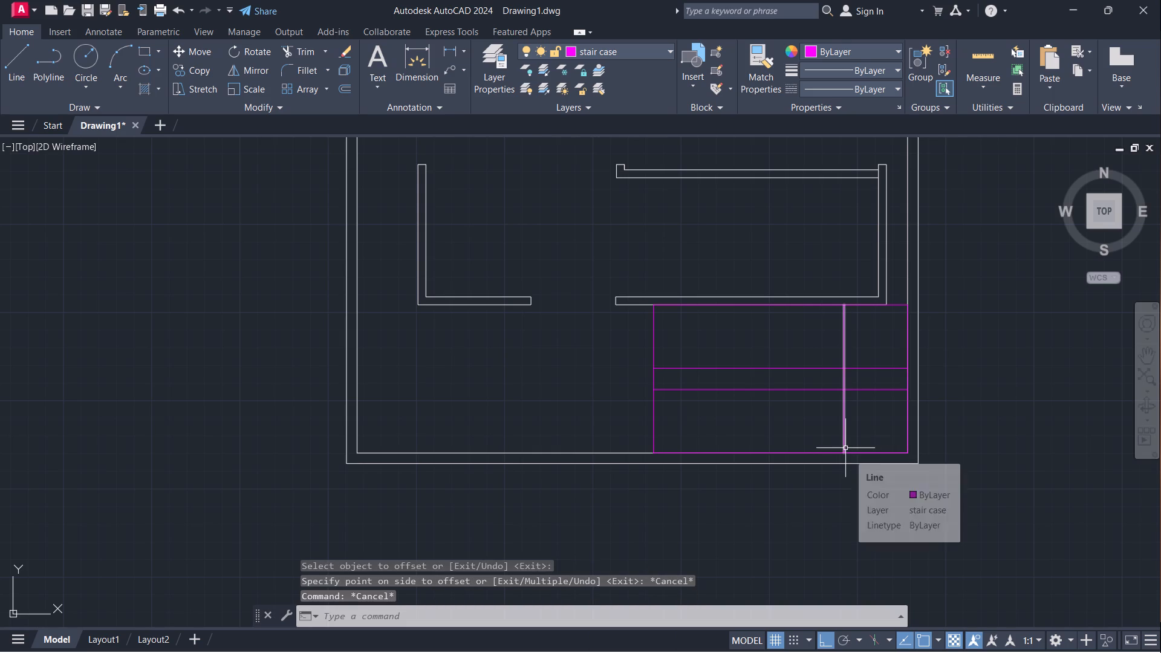
Copy the landing line westward as a 10-item array fitted to the staircase outline's west edge to form the treads.
{"action": "left_click", "coordinate": [842, 444]}
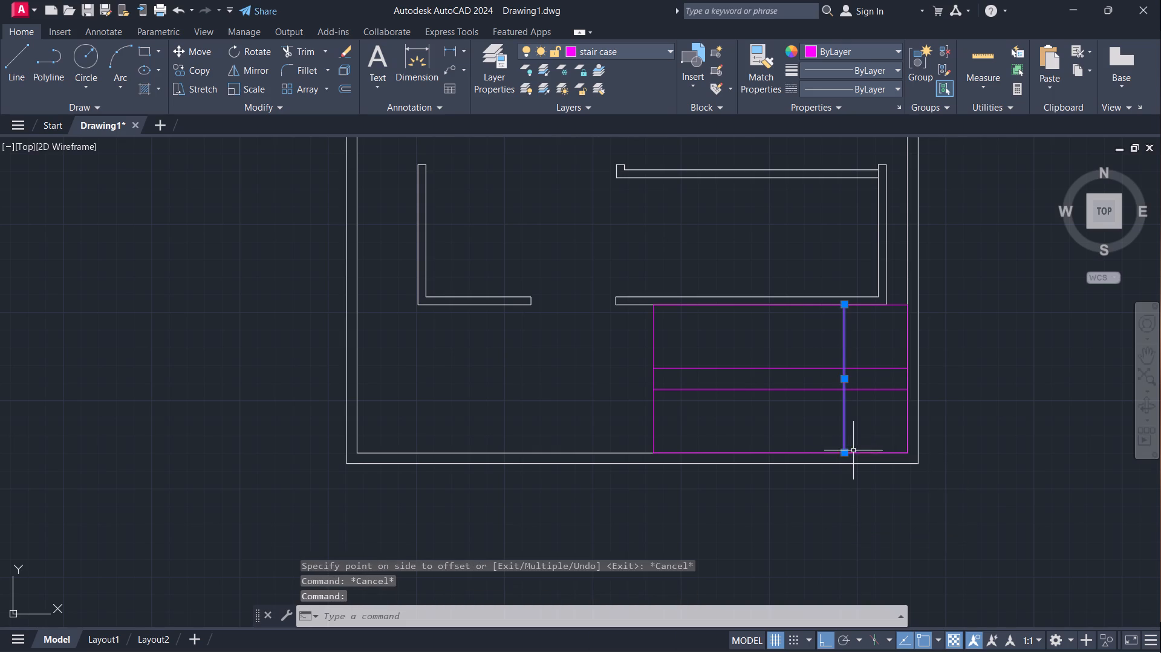
{"action": "key", "text": "c"}
{"action": "key", "text": "o"}
{"action": "key", "text": "Return"}
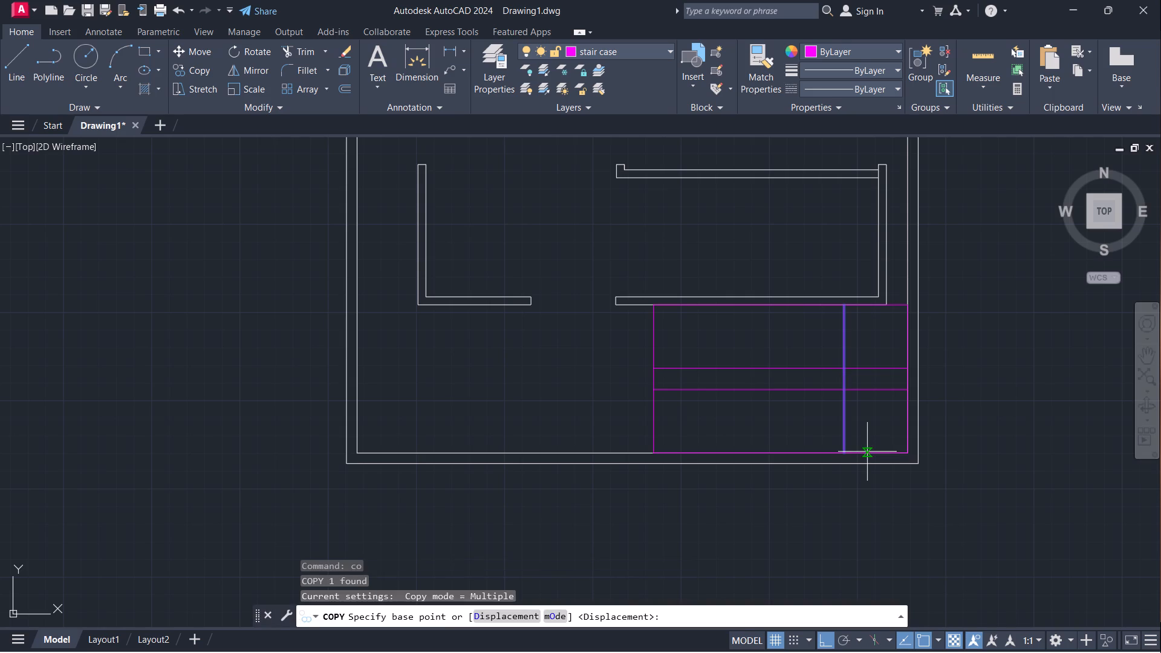
{"action": "left_click", "coordinate": [847, 455]}
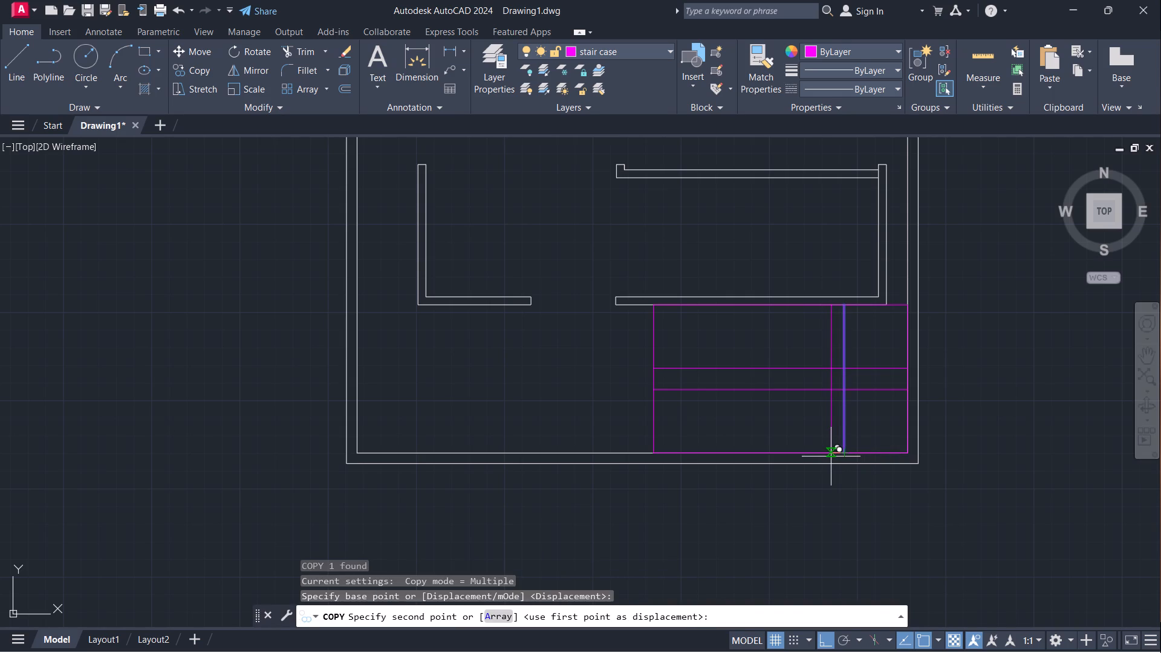
{"action": "key", "text": "a"}
{"action": "key", "text": "Return"}
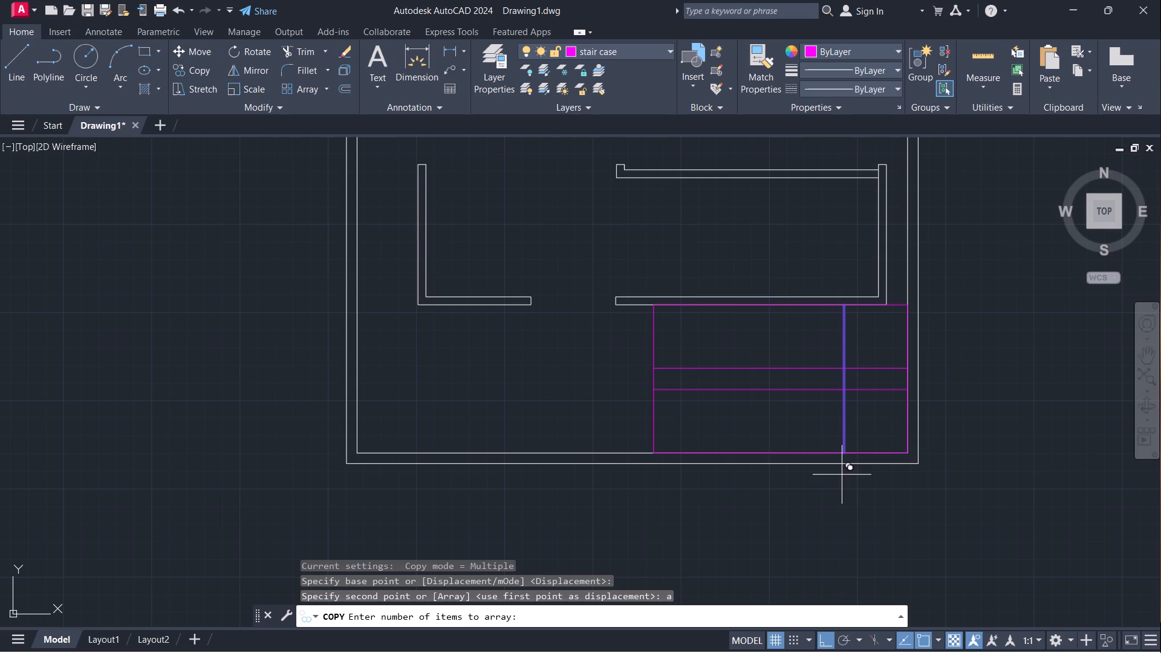
{"action": "type", "text": "10"}
{"action": "key", "text": "Return"}
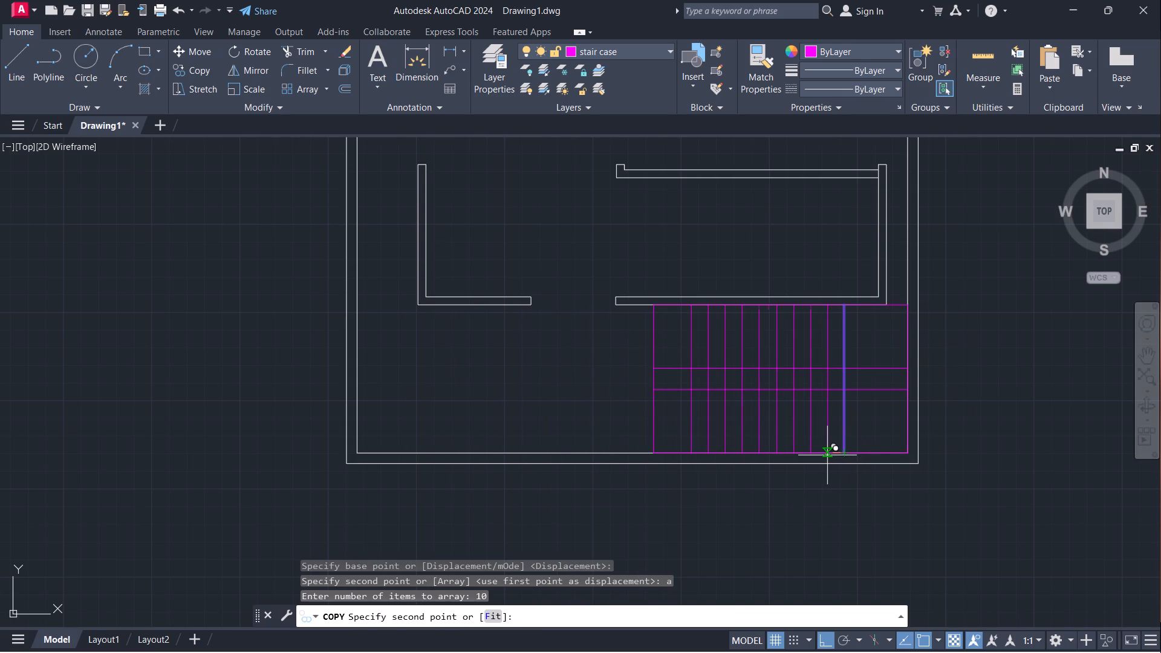
{"action": "key", "text": "f"}
{"action": "key", "text": "Return"}
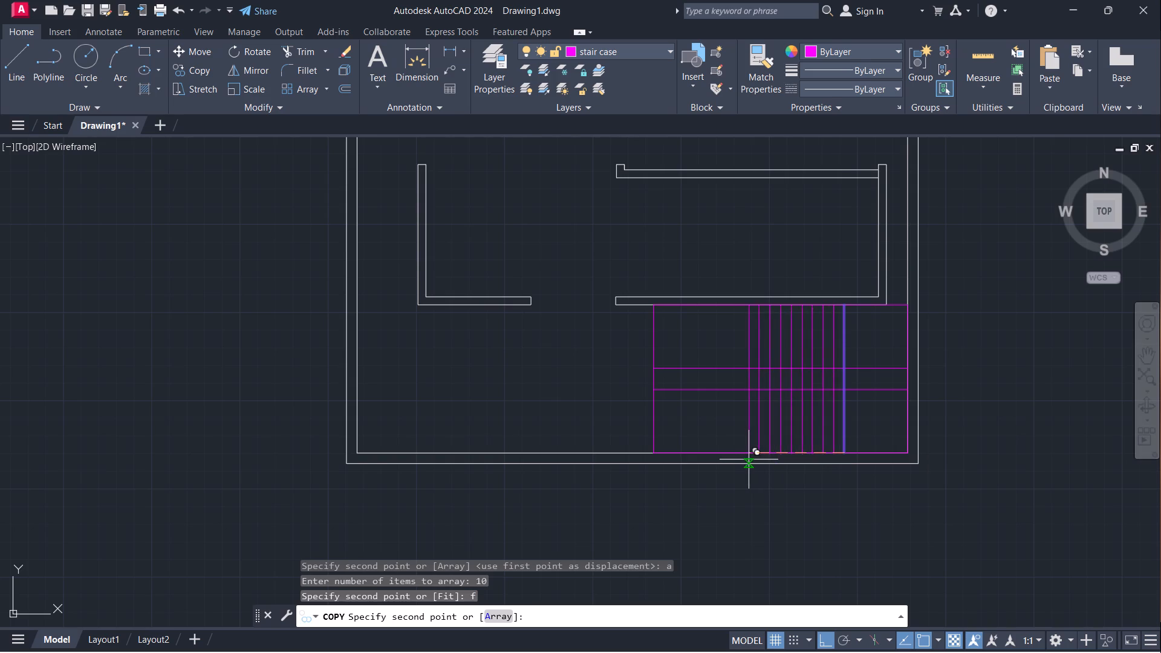
{"action": "left_click", "coordinate": [654, 458]}
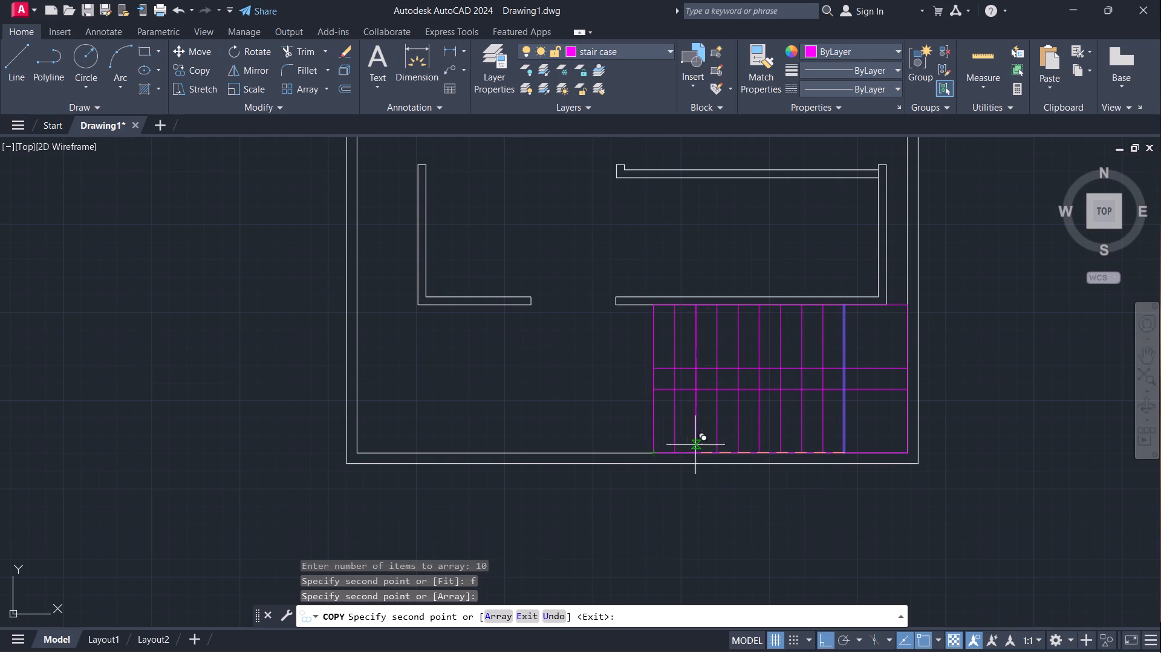
{"action": "key", "text": "Escape"}
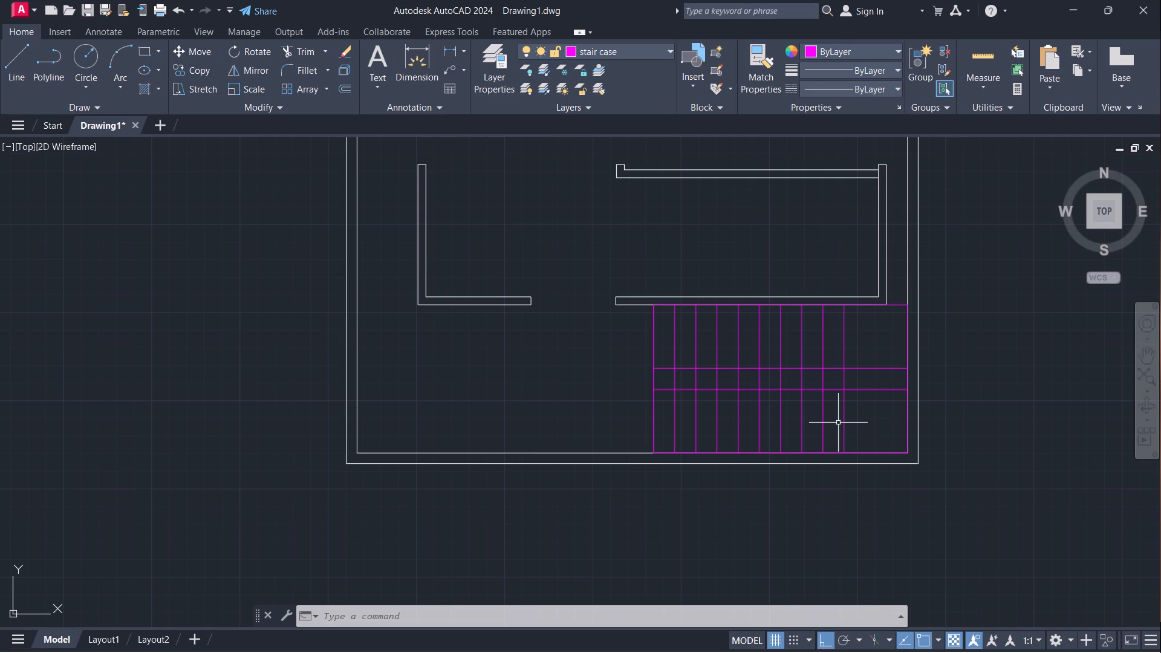
Trim the tread lines and west edge out of the gap between the flights, and both inner flight edges across the landing.
{"action": "type", "text": "tr"}
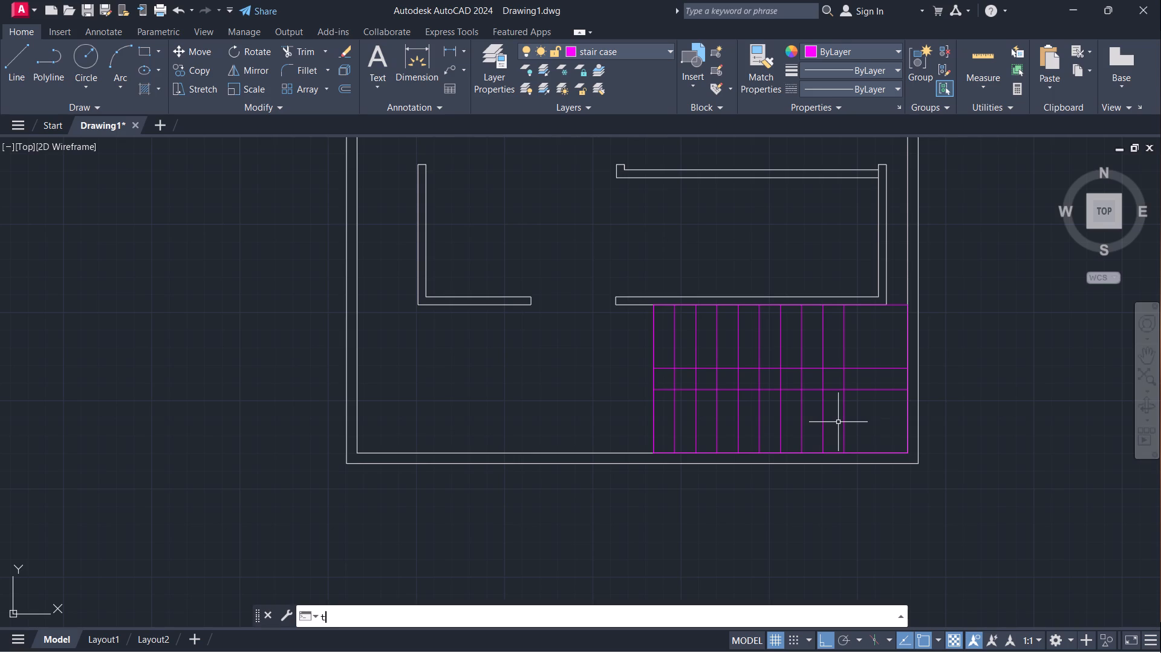
{"action": "key", "text": "Return"}
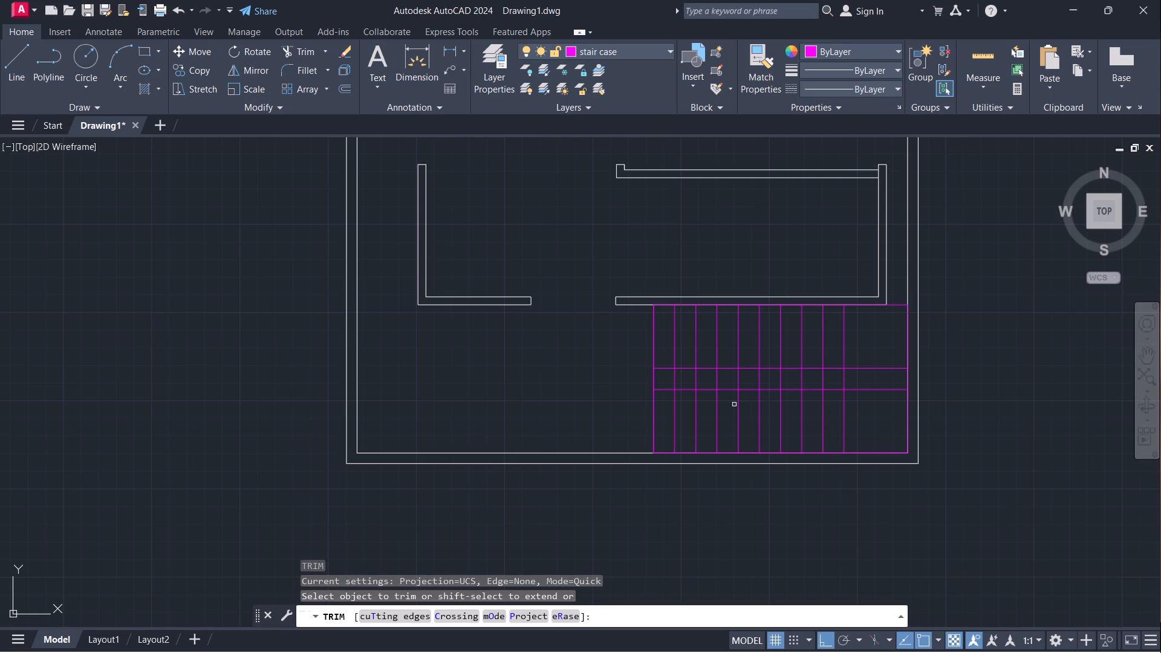
{"action": "left_click_drag", "start_coordinate": [639, 381], "coordinate": [672, 377]}
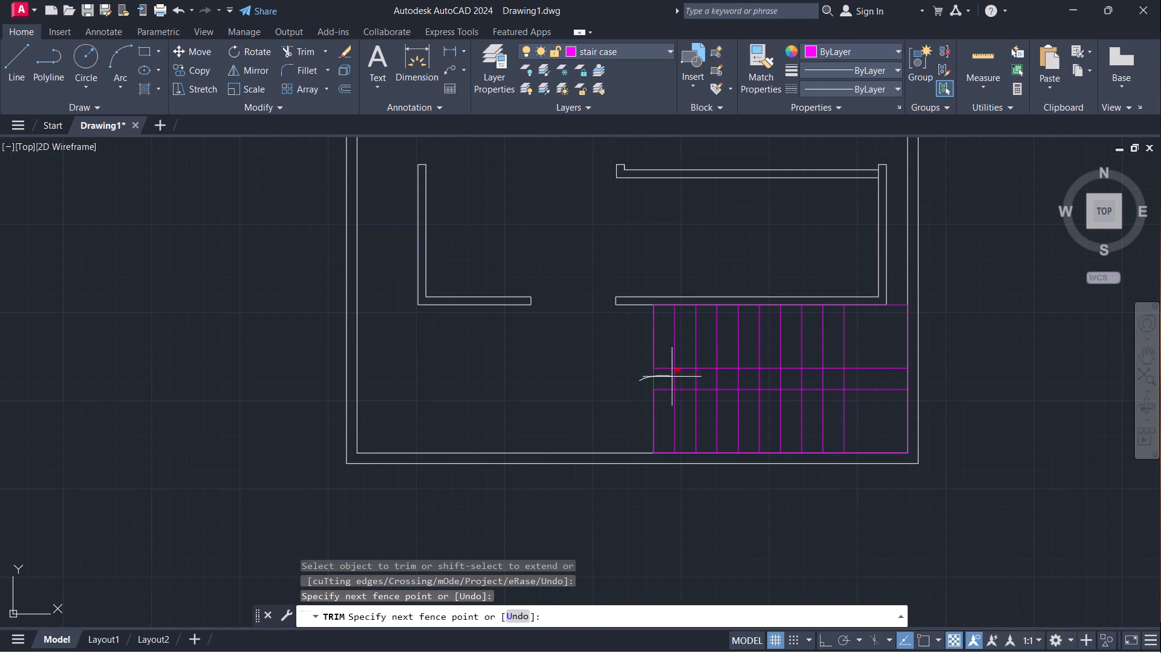
{"action": "left_click_drag", "start_coordinate": [672, 377], "coordinate": [806, 376]}
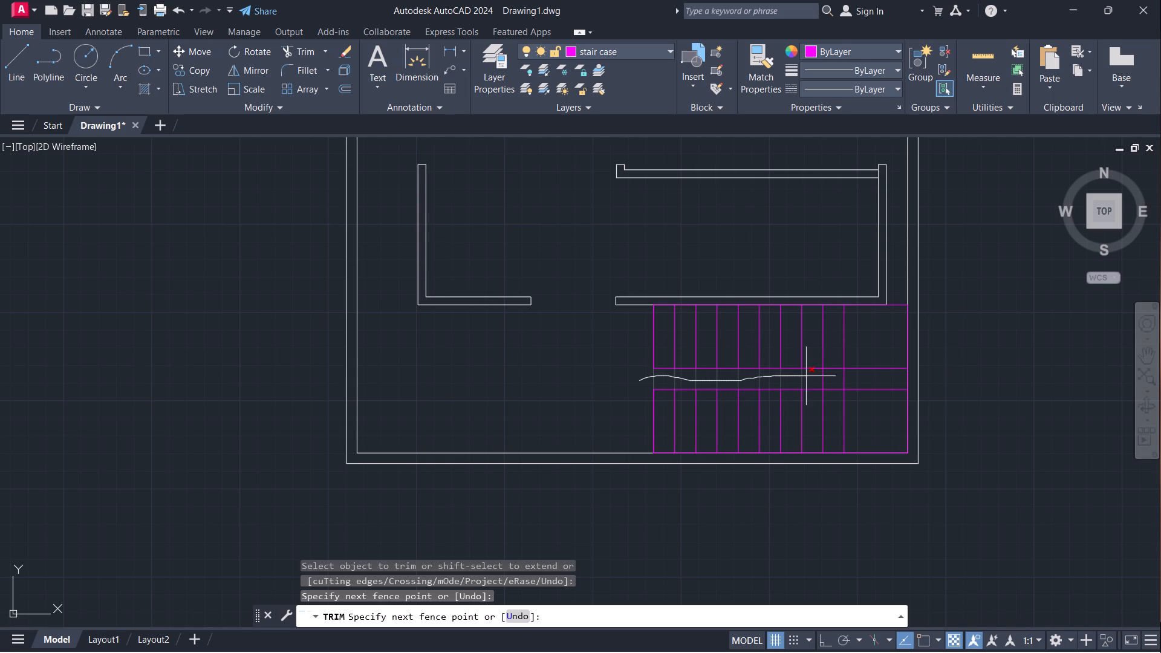
{"action": "left_click_drag", "start_coordinate": [806, 376], "coordinate": [830, 376]}
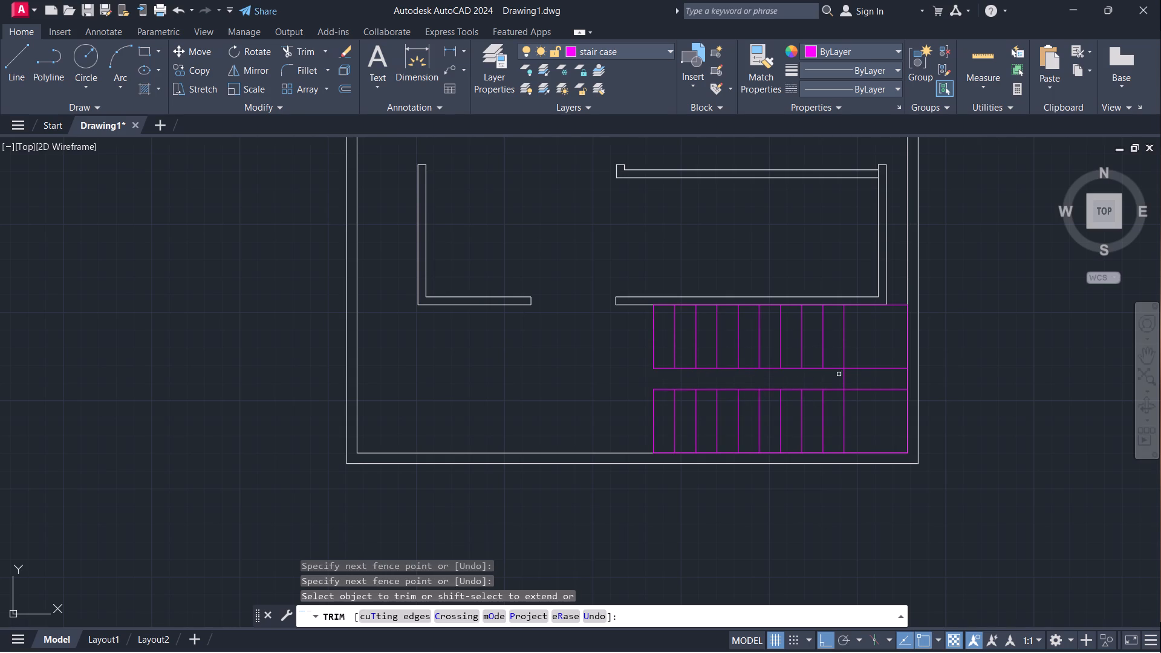
{"action": "left_click_drag", "start_coordinate": [870, 356], "coordinate": [877, 406]}
{"action": "key", "text": "Escape"}
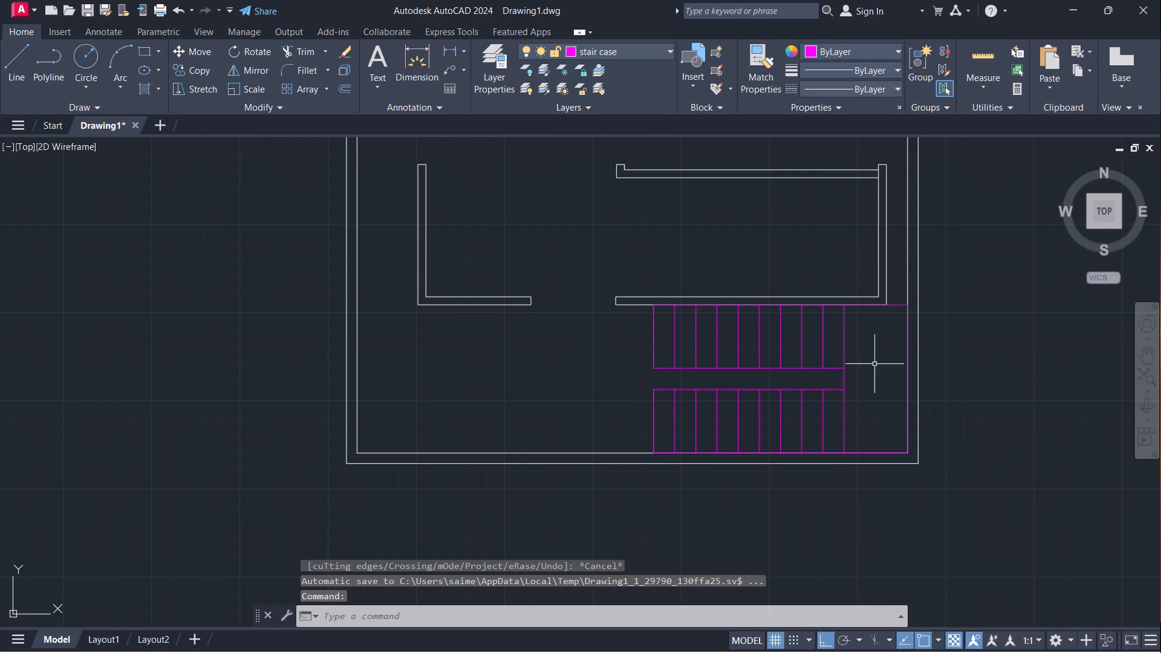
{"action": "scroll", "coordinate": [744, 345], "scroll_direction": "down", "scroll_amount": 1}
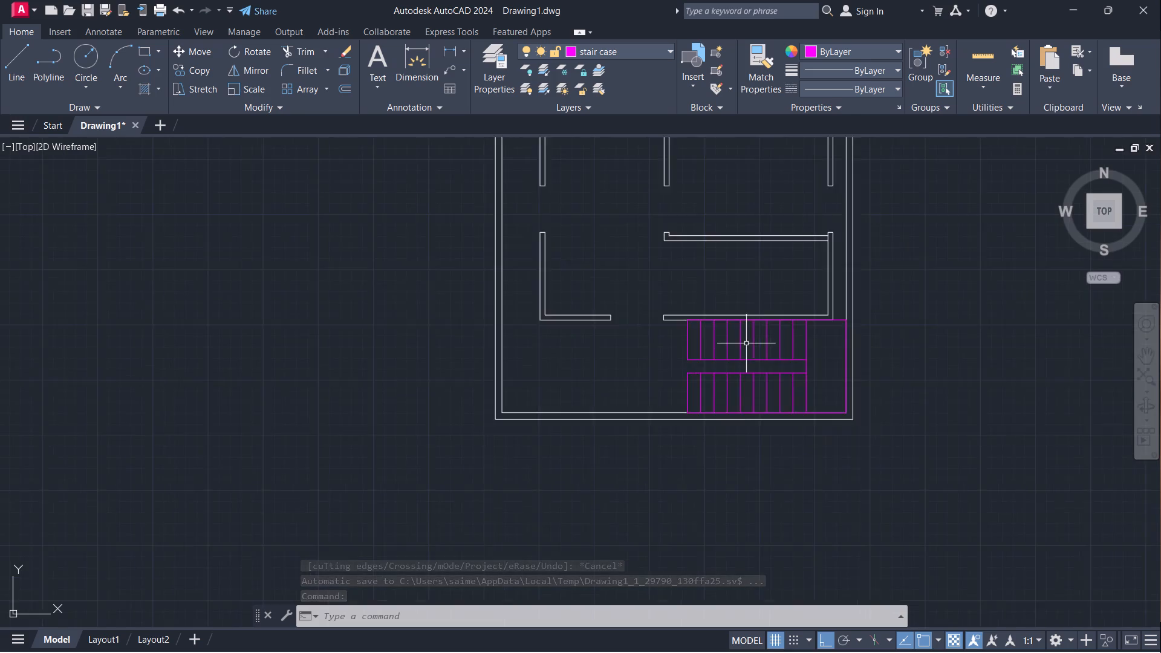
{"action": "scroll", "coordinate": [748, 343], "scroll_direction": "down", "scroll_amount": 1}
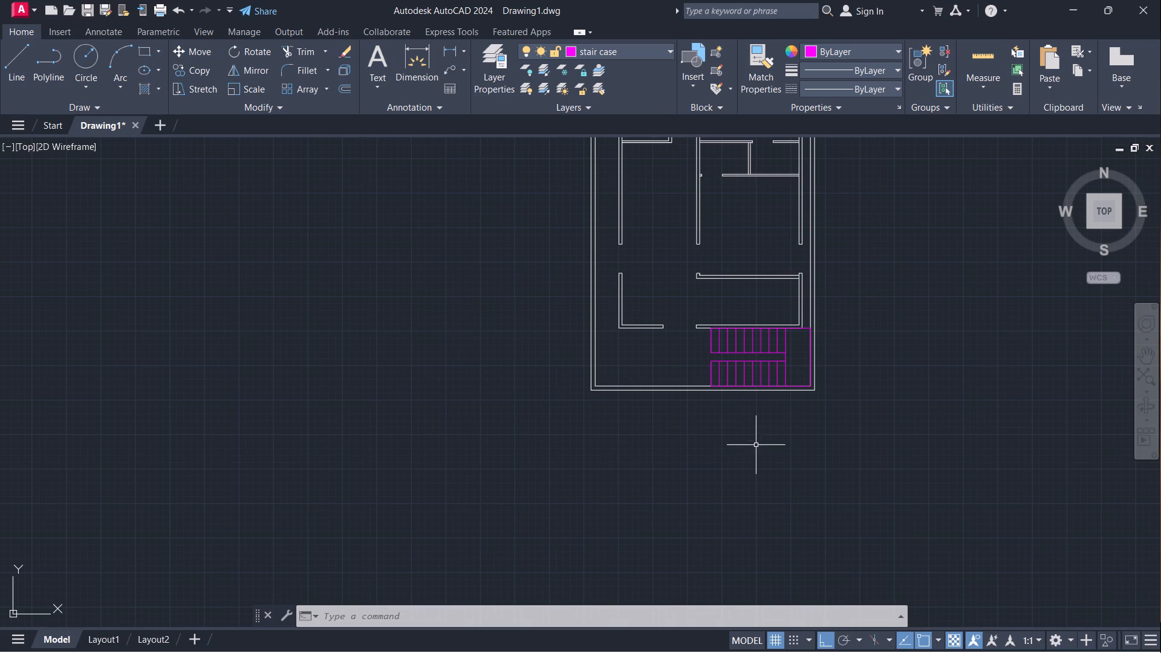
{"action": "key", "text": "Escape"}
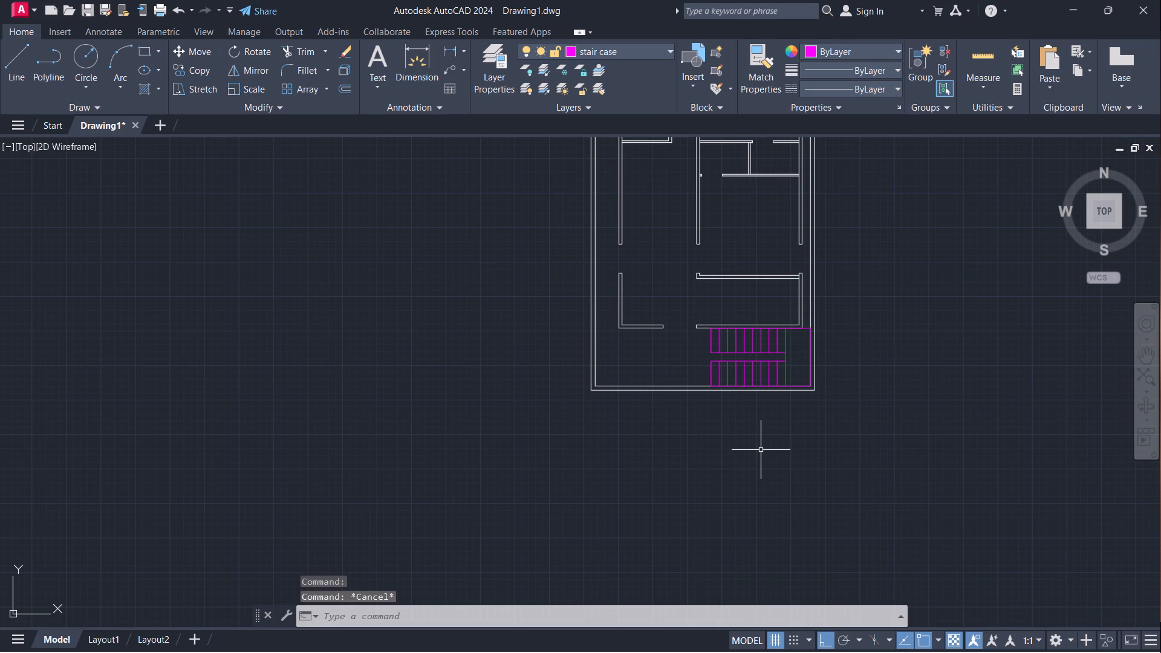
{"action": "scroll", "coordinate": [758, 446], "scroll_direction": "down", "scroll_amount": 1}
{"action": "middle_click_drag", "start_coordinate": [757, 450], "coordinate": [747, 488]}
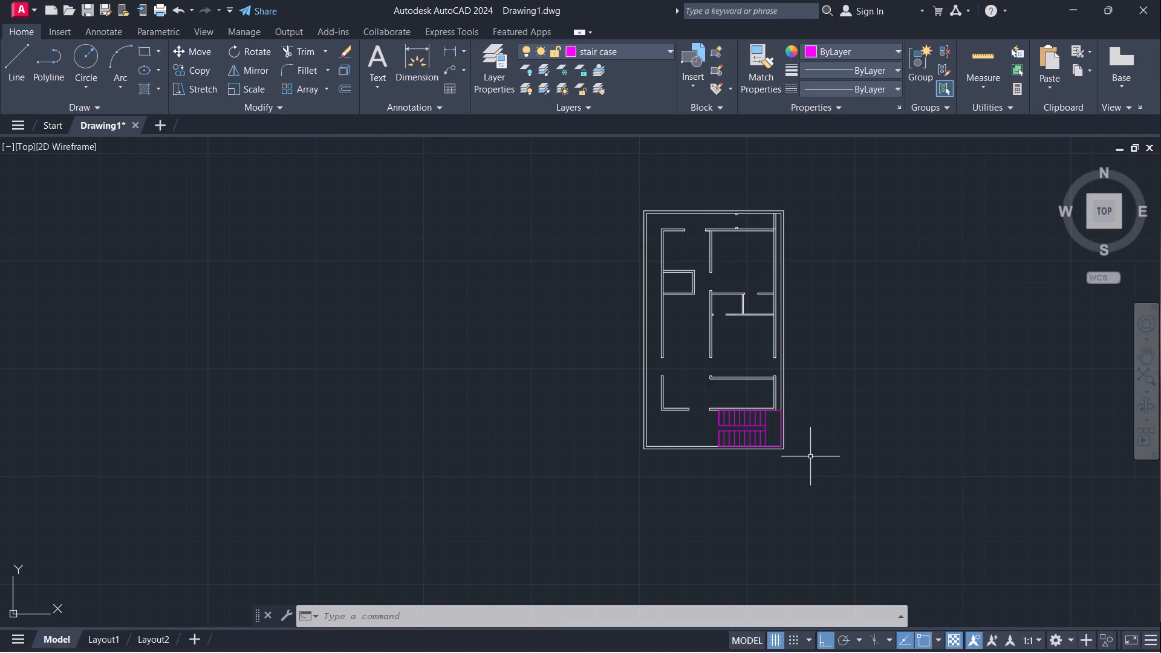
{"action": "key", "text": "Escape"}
Create a layer named doors, colour it blue, and make it the current layer.
{"action": "double_click", "coordinate": [505, 62]}
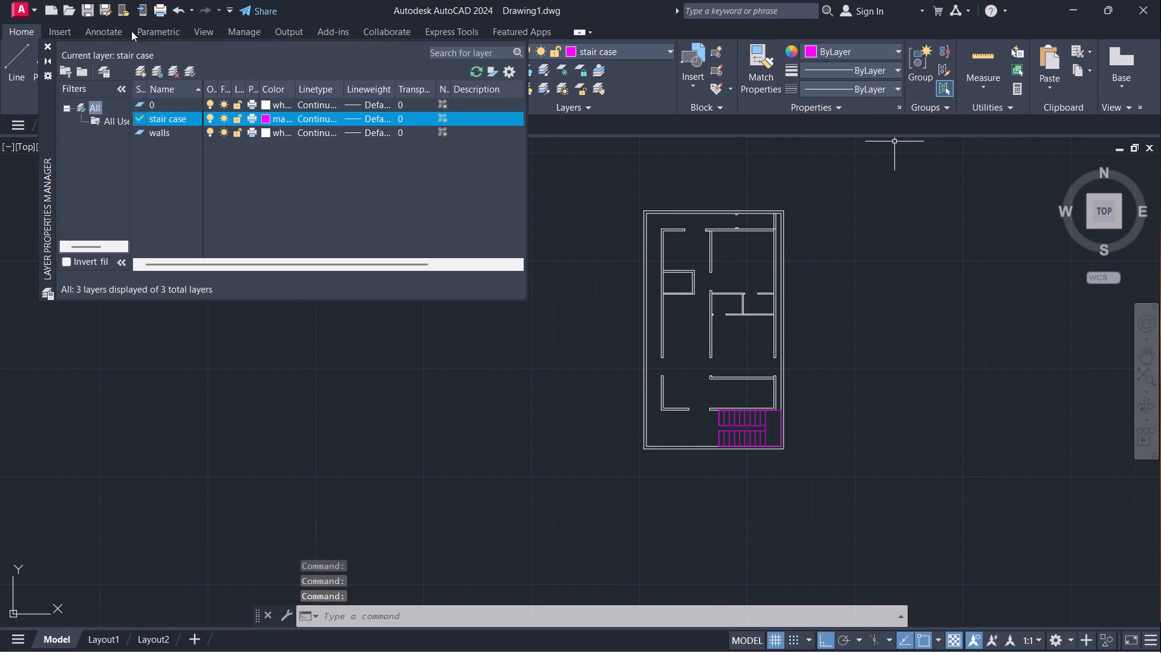
{"action": "left_click", "coordinate": [137, 71]}
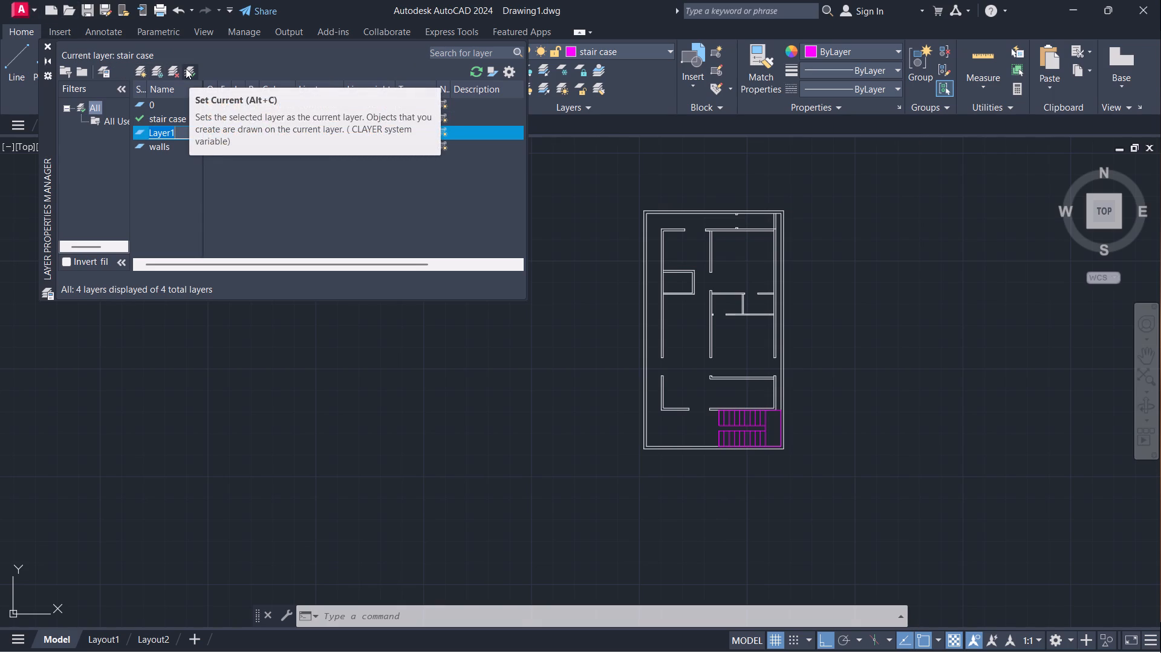
{"action": "key", "text": "BackSpace"}
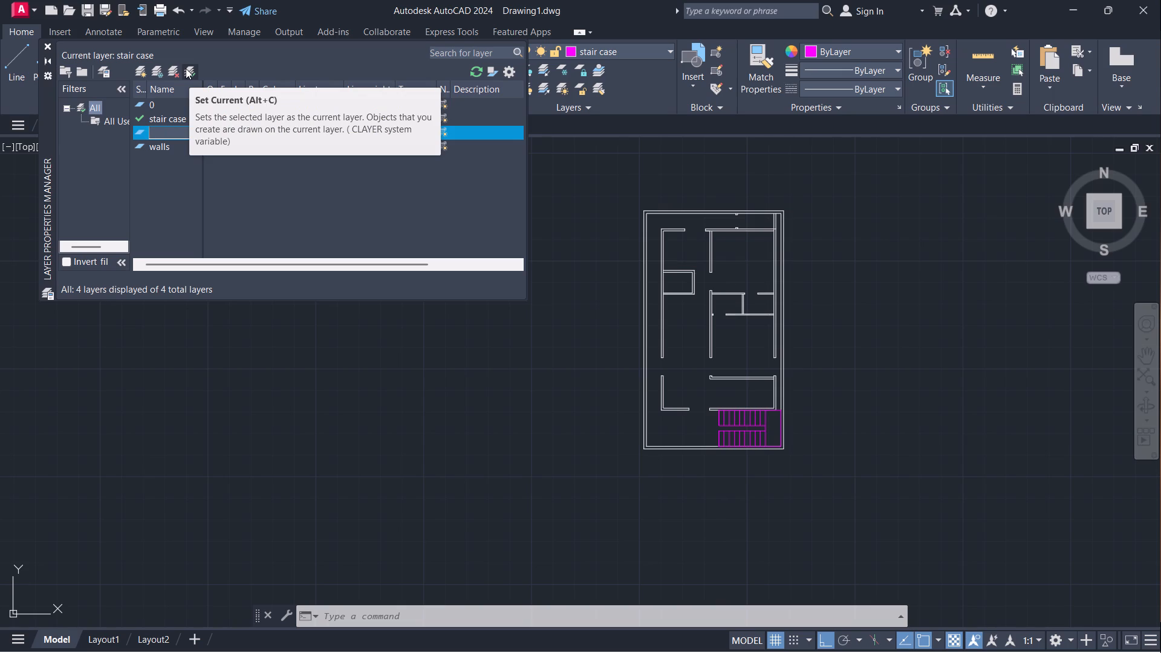
{"action": "type", "text": "door"}
{"action": "key", "text": "s"}
{"action": "key", "text": "Return"}
{"action": "left_click", "coordinate": [265, 131]}
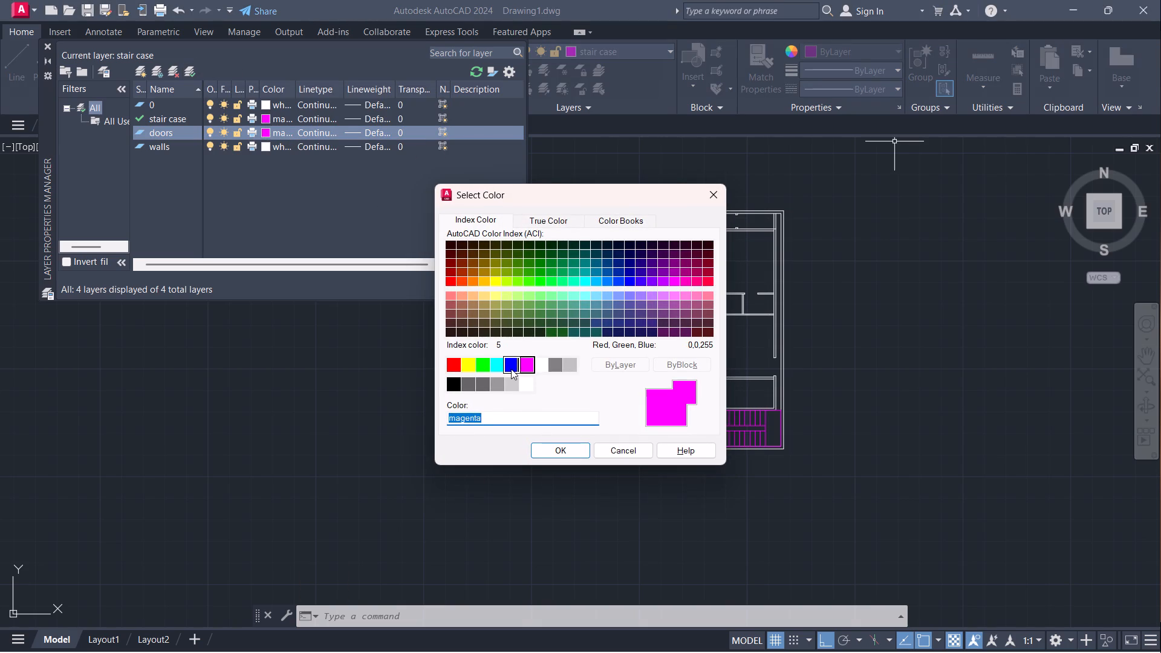
{"action": "left_click", "coordinate": [511, 369]}
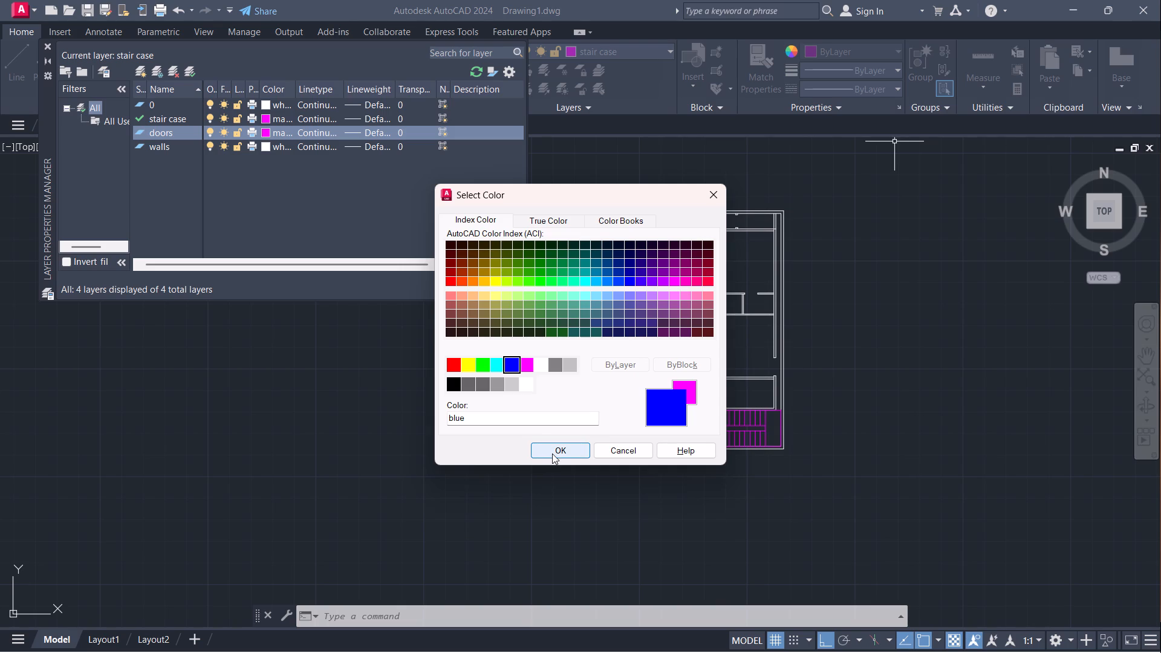
{"action": "left_click", "coordinate": [552, 453]}
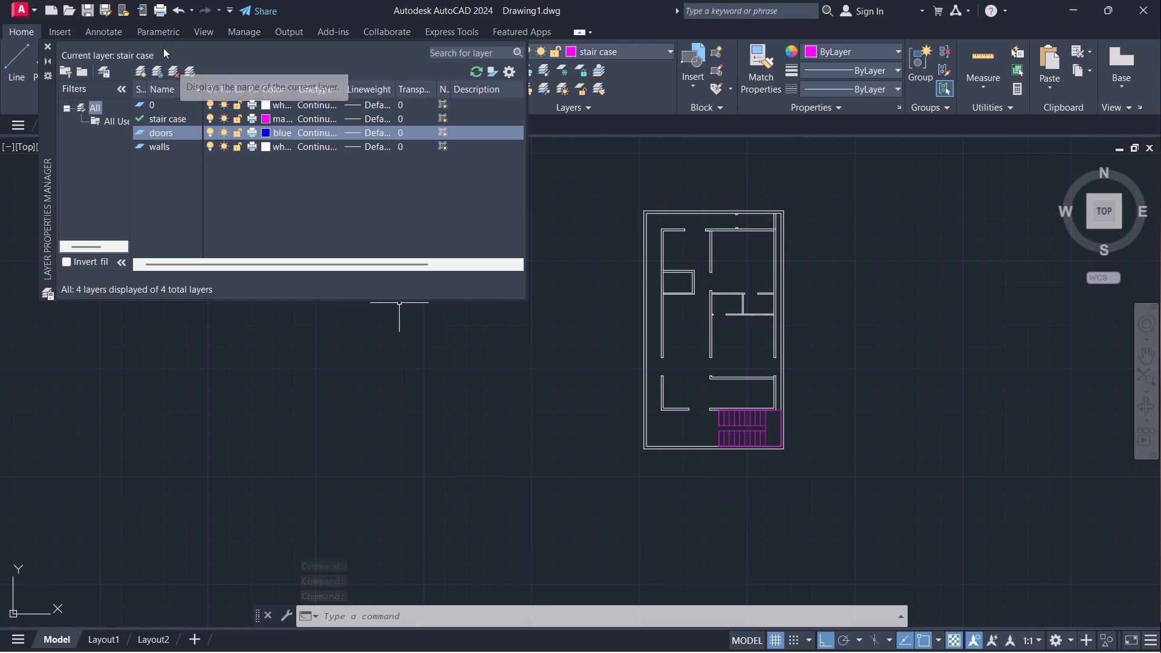
{"action": "left_click", "coordinate": [187, 72]}
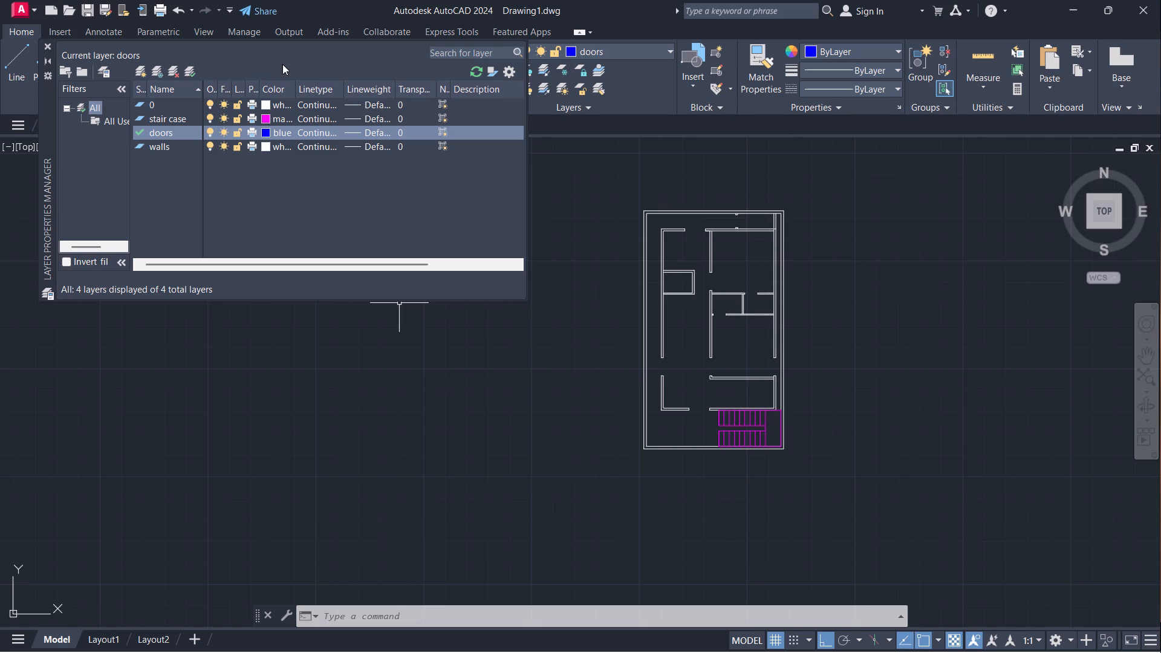
{"action": "left_click", "coordinate": [193, 72]}
{"action": "left_click", "coordinate": [44, 44]}
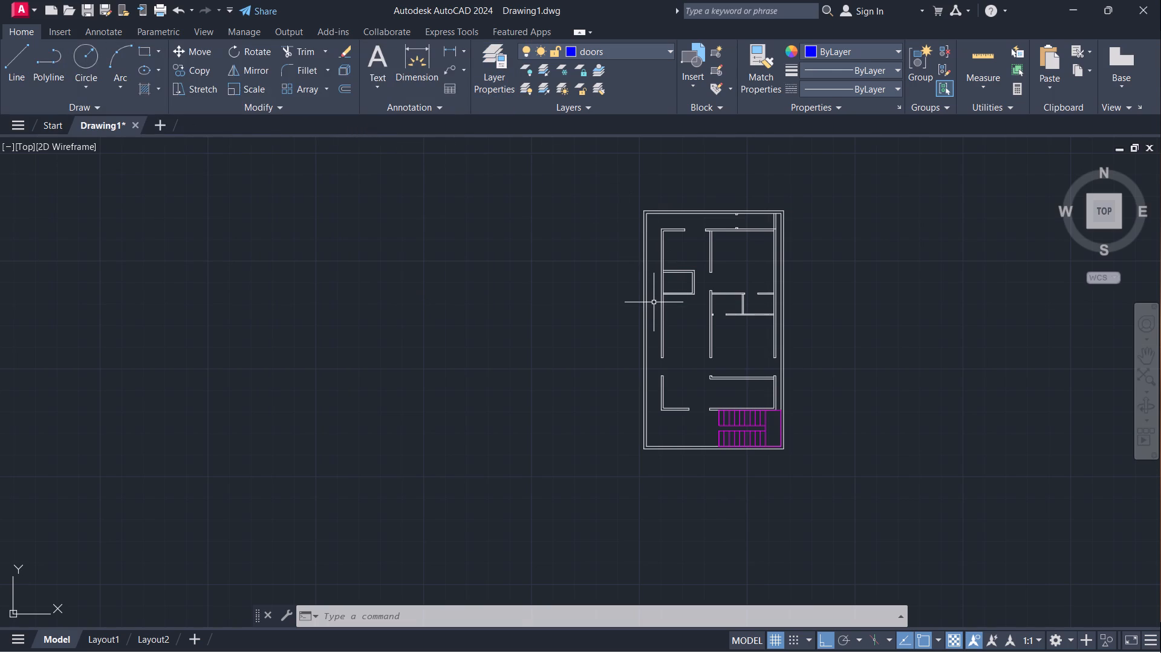
Insert the recent dynamic door block in the empty space west of the floor plan.
{"action": "key", "text": "i"}
{"action": "key", "text": "Return"}
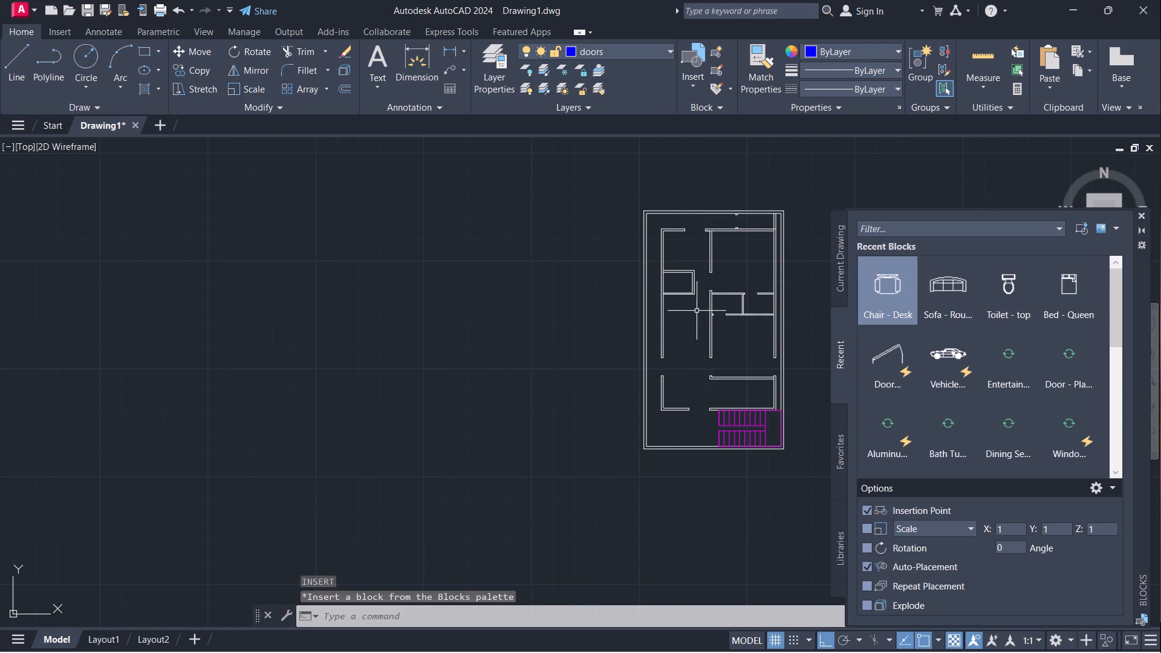
{"action": "left_click", "coordinate": [900, 355]}
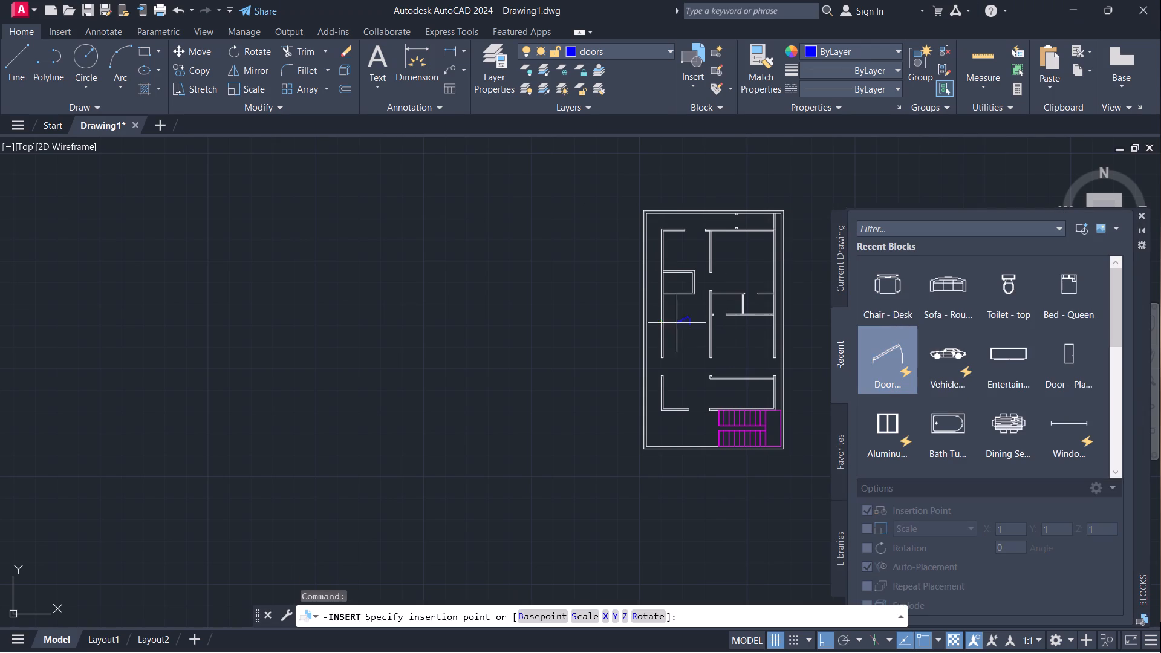
{"action": "left_click", "coordinate": [570, 278]}
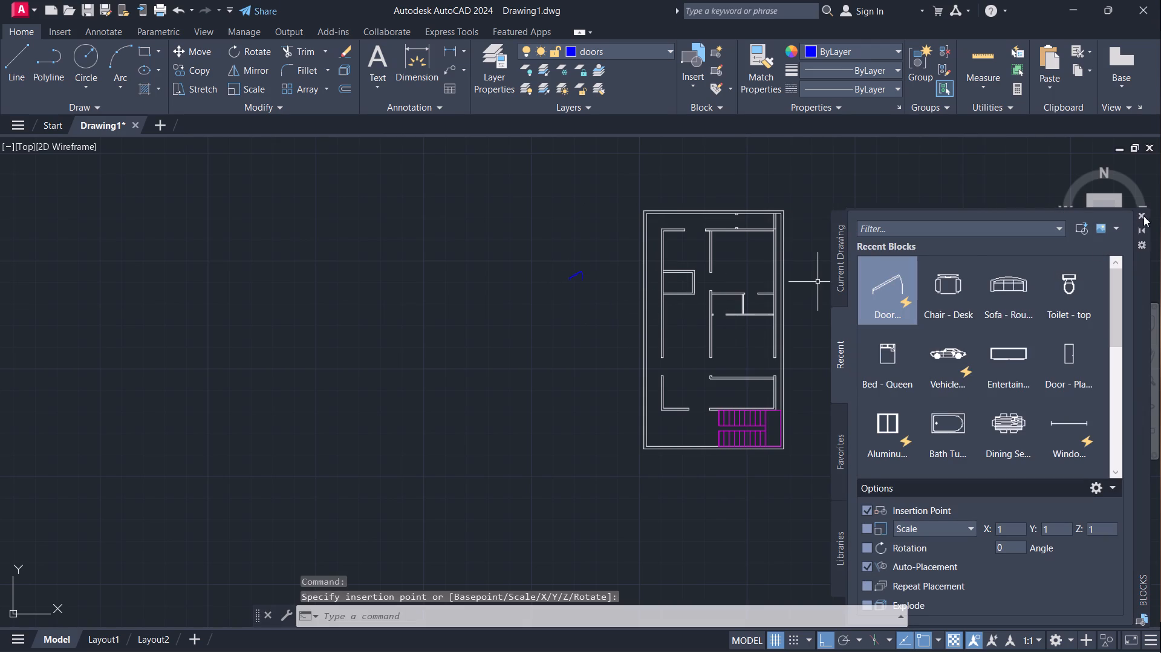
{"action": "left_click", "coordinate": [1142, 214]}
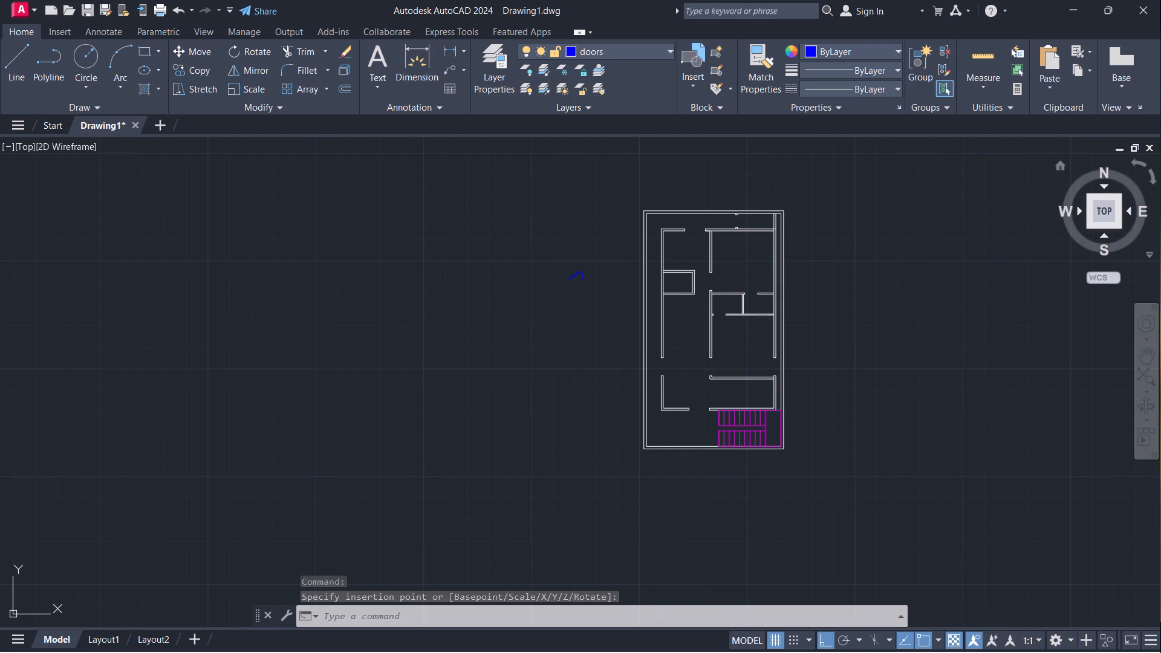
Set the inserted door block's opening angle to Open 90º.
{"action": "scroll", "coordinate": [558, 264], "scroll_direction": "up", "scroll_amount": 2}
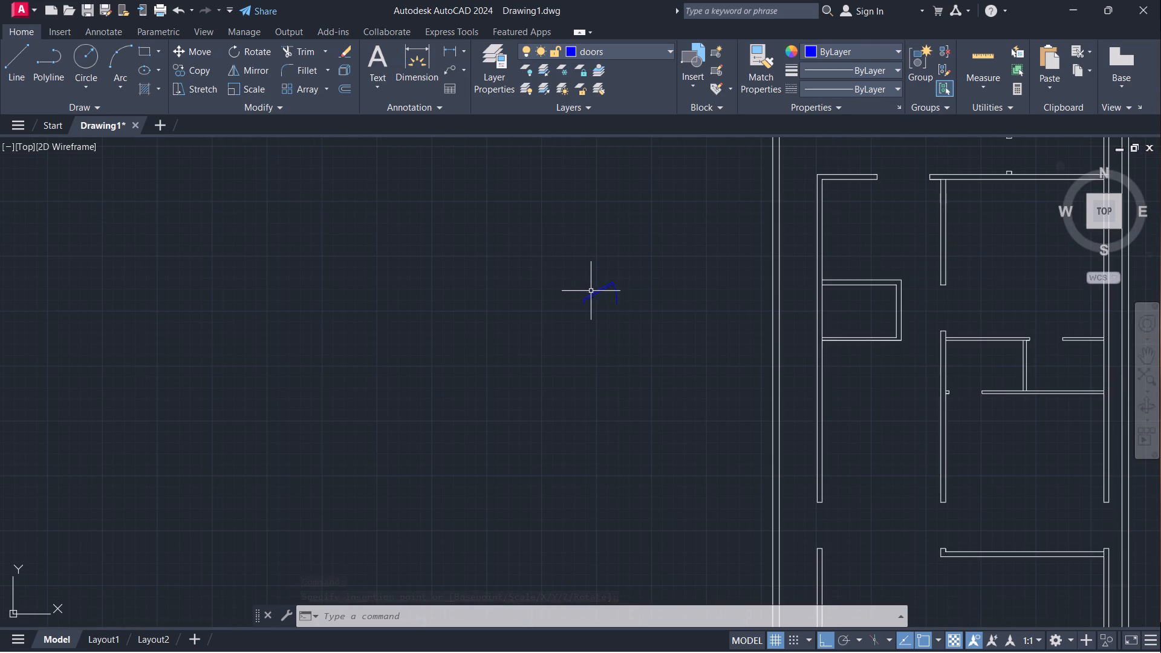
{"action": "left_click", "coordinate": [596, 293]}
{"action": "left_click", "coordinate": [578, 282]}
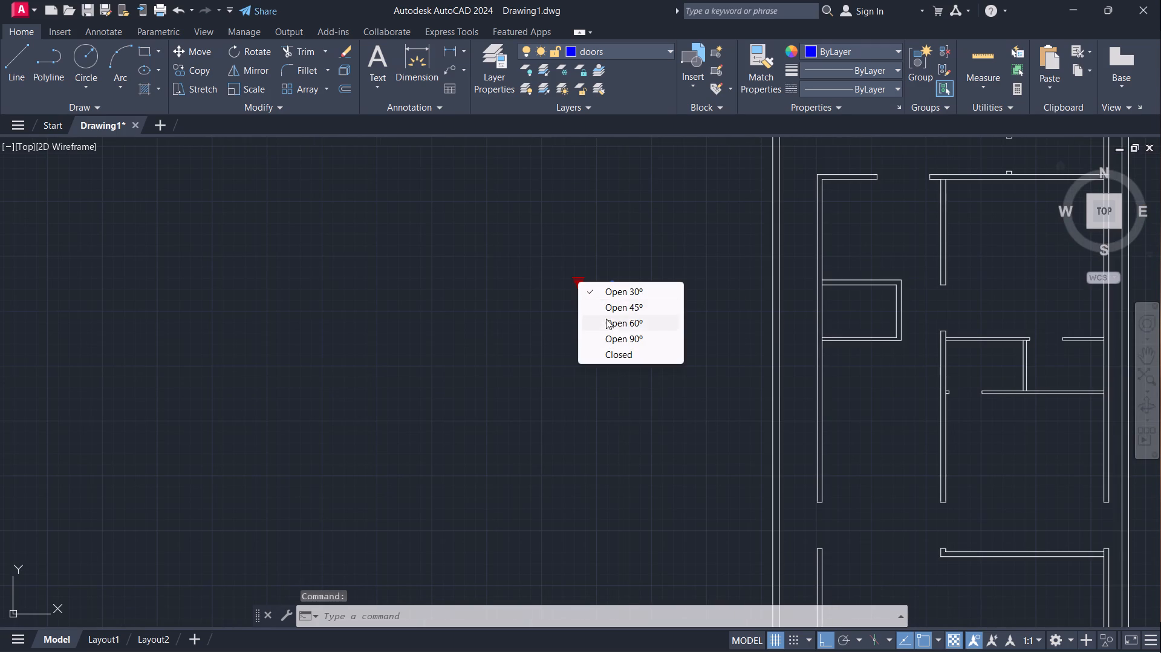
{"action": "left_click", "coordinate": [611, 336]}
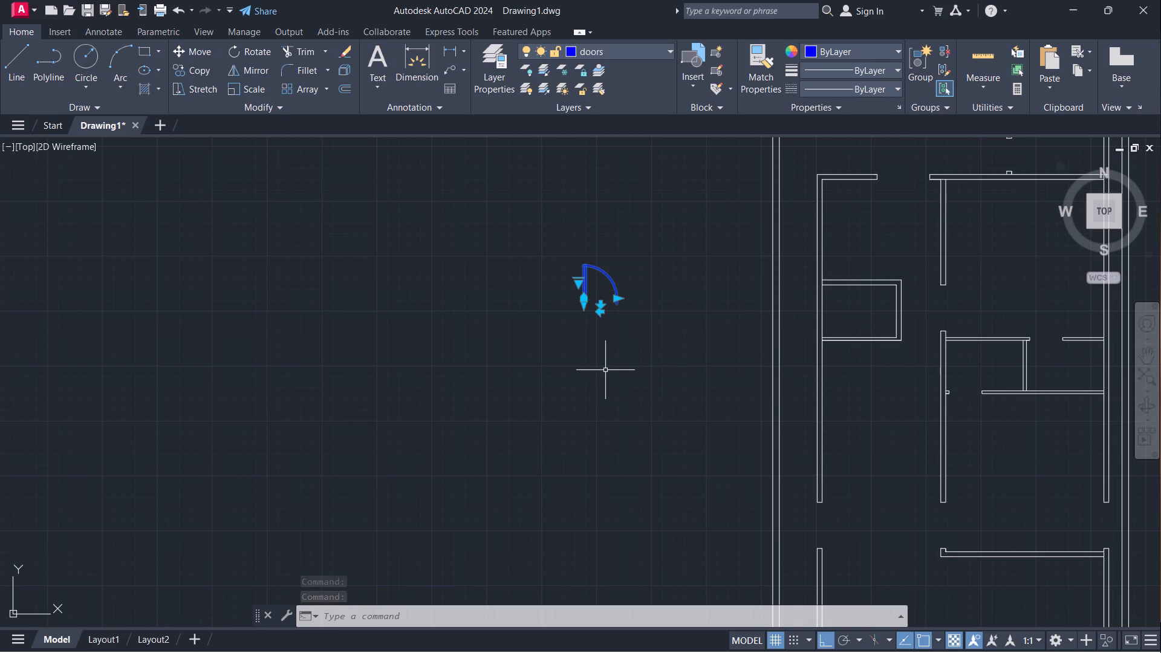
{"action": "key", "text": "Return"}
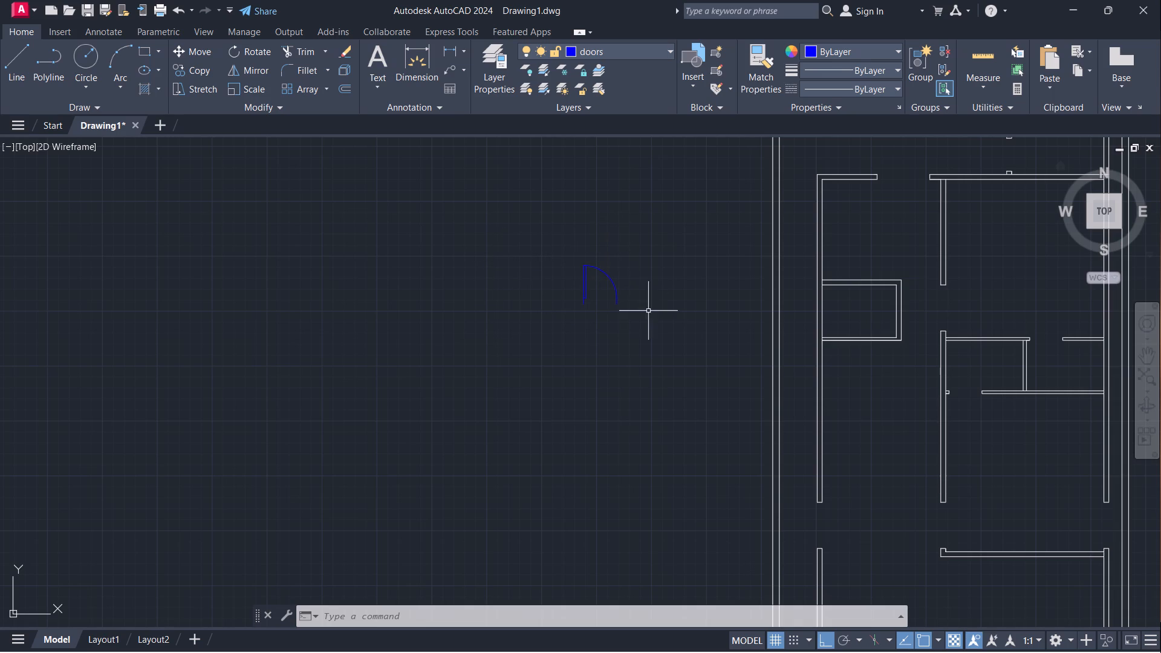
Scale the door block by reference, using its opening width as the reference length and 3'6" as the new length.
{"action": "scroll", "coordinate": [648, 328], "scroll_direction": "down", "scroll_amount": 1}
{"action": "middle_click_drag", "start_coordinate": [642, 367], "coordinate": [633, 319]}
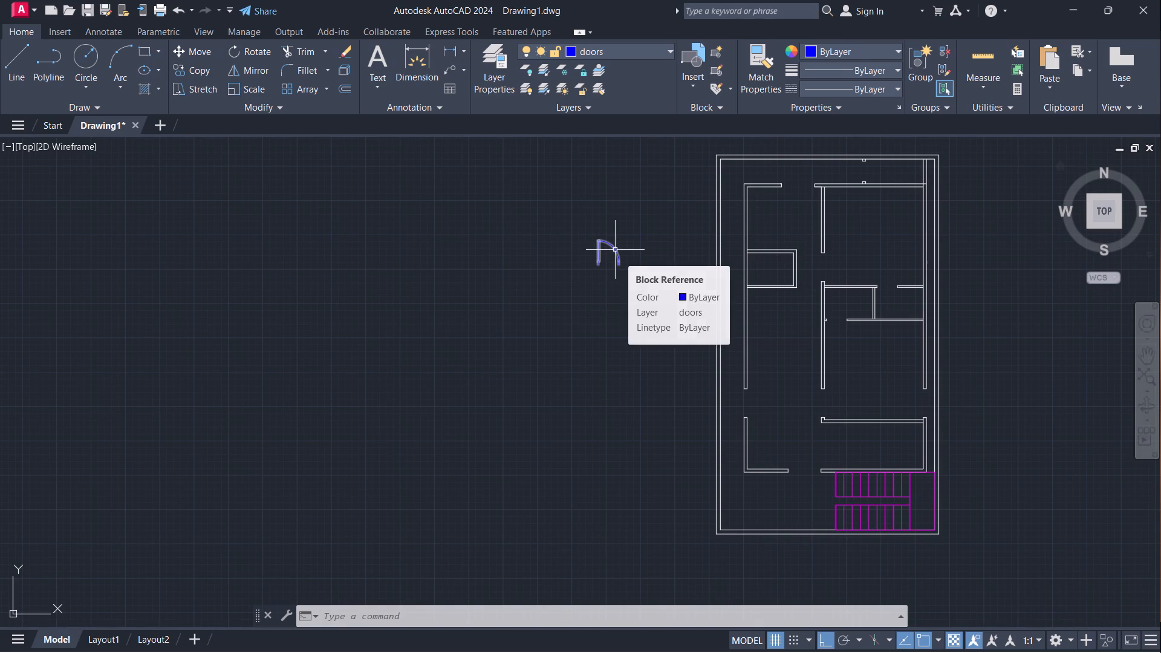
{"action": "left_click", "coordinate": [615, 250]}
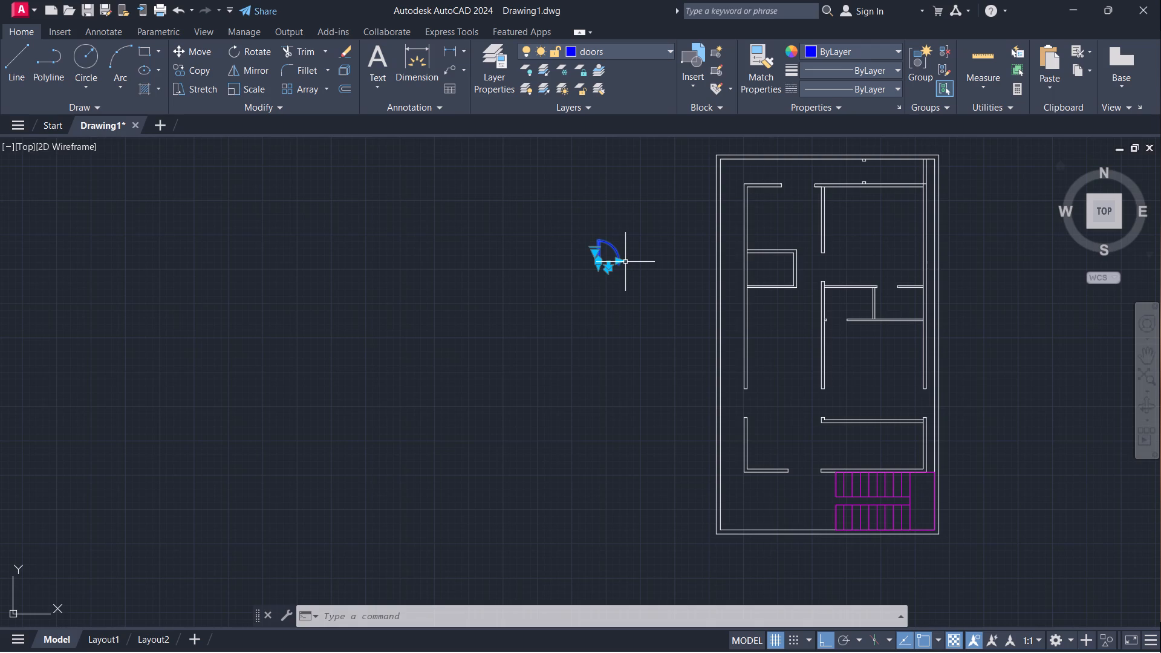
{"action": "type", "text": "sc"}
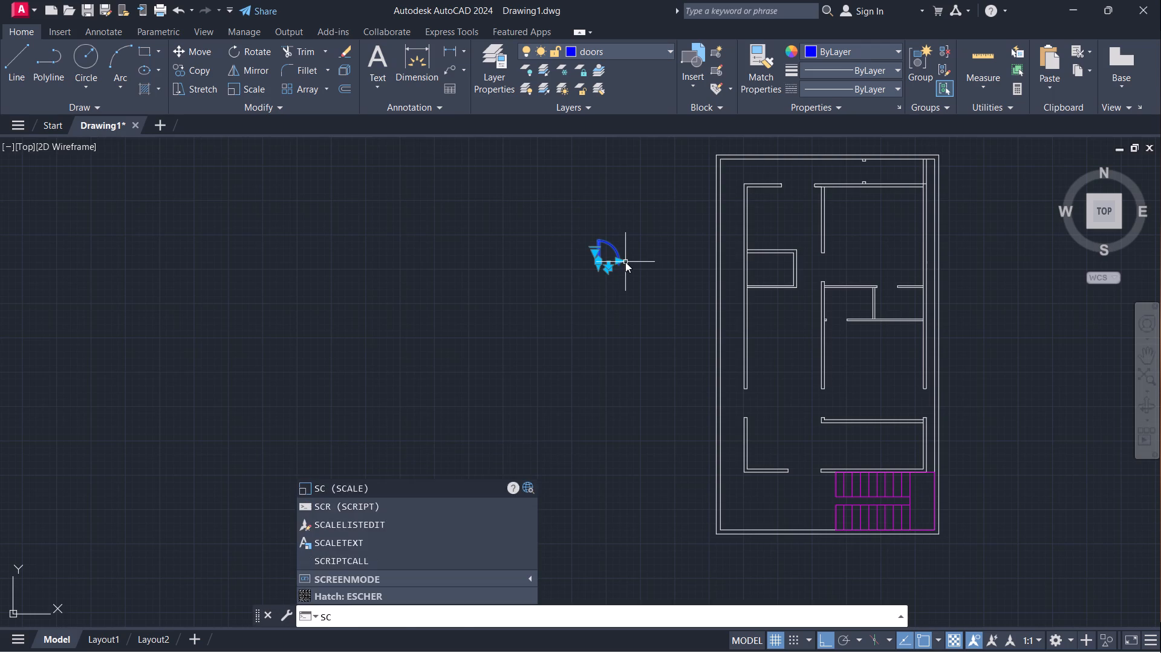
{"action": "key", "text": "Return"}
{"action": "scroll", "coordinate": [607, 270], "scroll_direction": "up", "scroll_amount": 2}
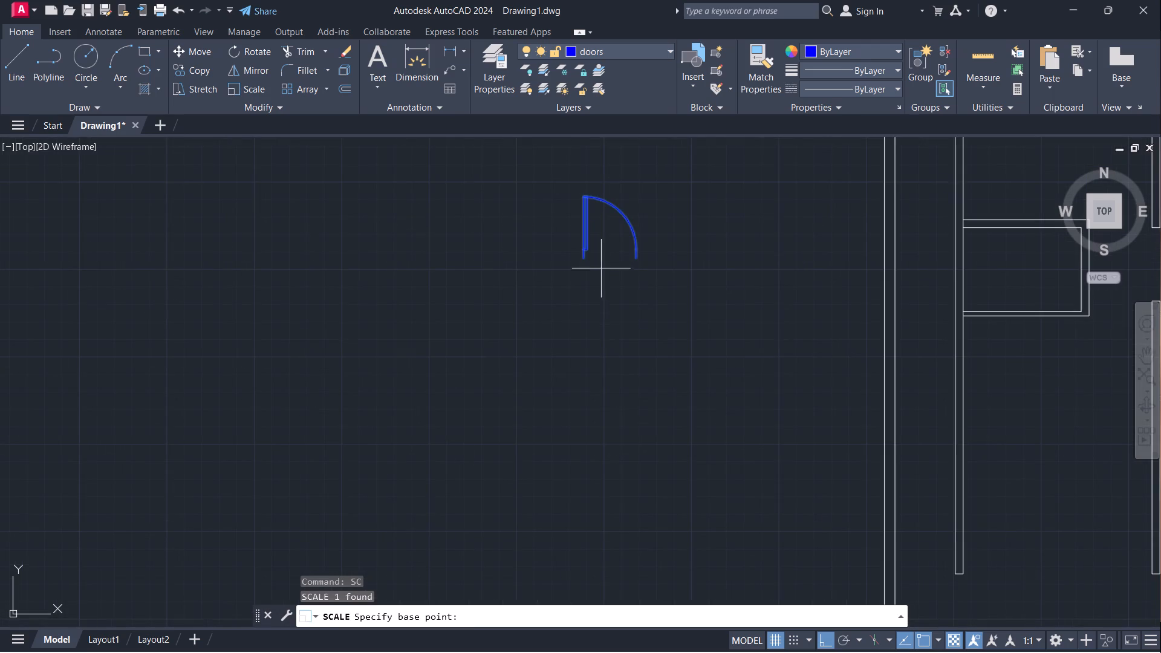
{"action": "scroll", "coordinate": [587, 269], "scroll_direction": "up", "scroll_amount": 2}
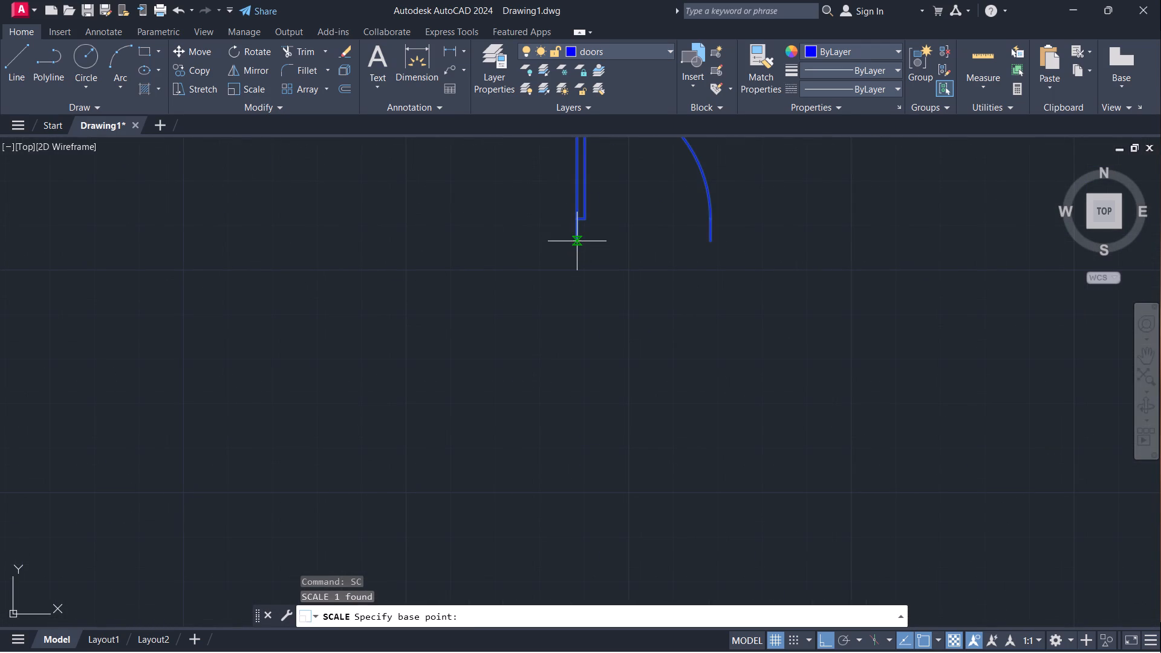
{"action": "left_click", "coordinate": [580, 245]}
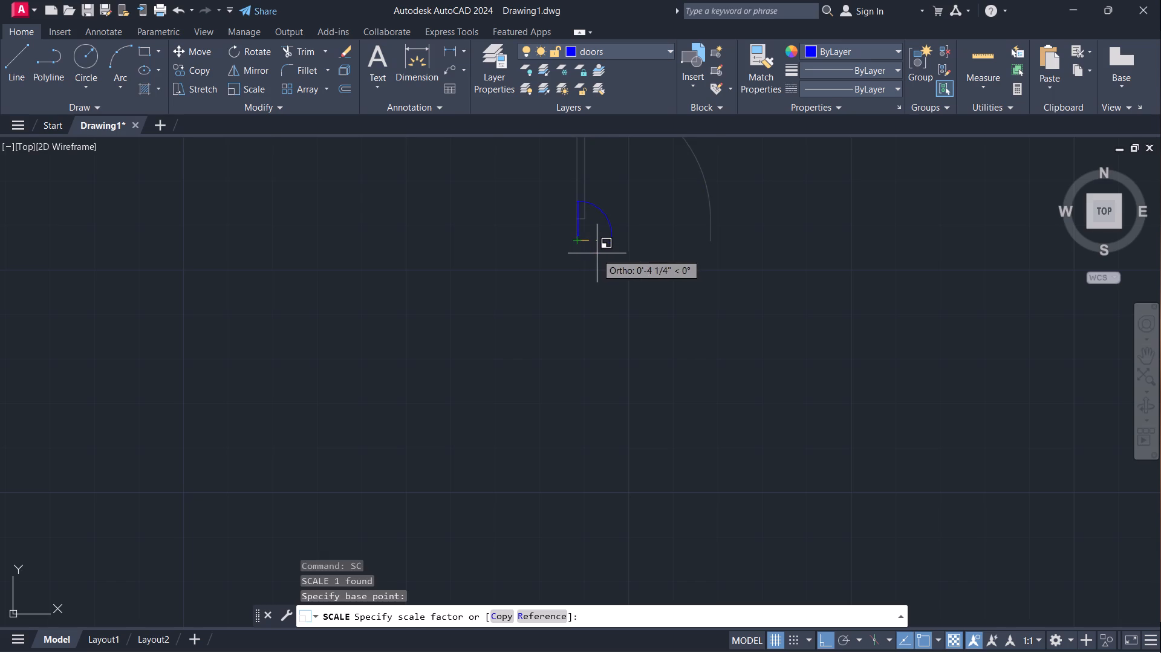
{"action": "left_click", "coordinate": [531, 614]}
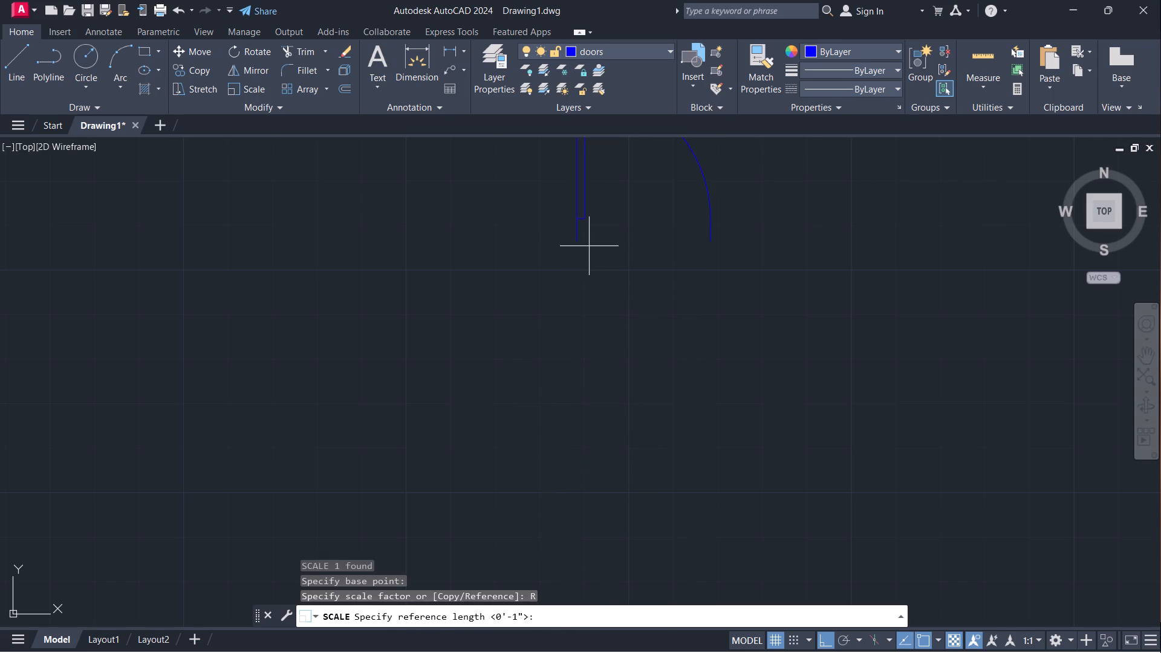
{"action": "left_click", "coordinate": [579, 246]}
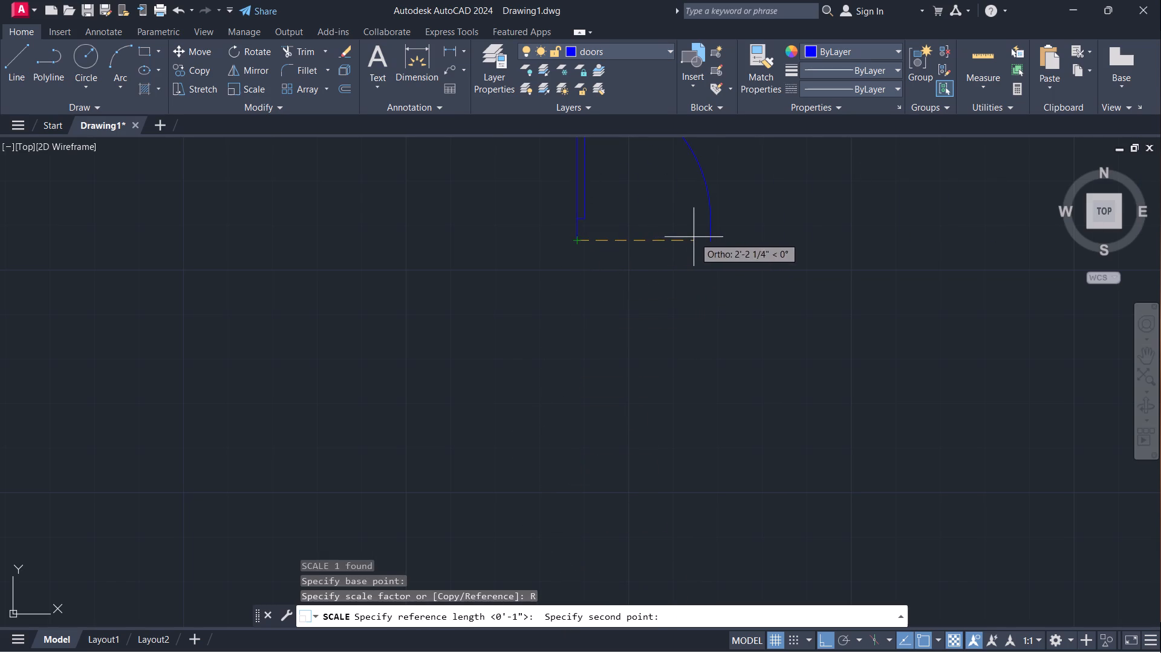
{"action": "left_click", "coordinate": [712, 238]}
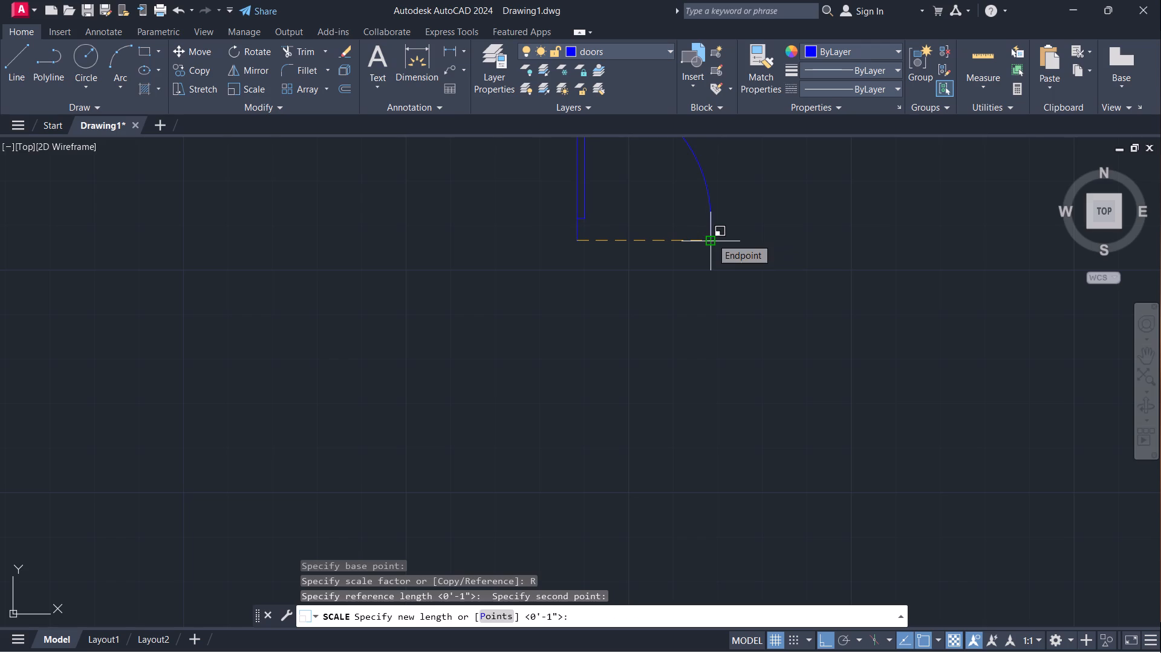
{"action": "type", "text": "3'6"}
{"action": "key", "text": "shift+quotedbl"}
{"action": "key", "text": "Return"}
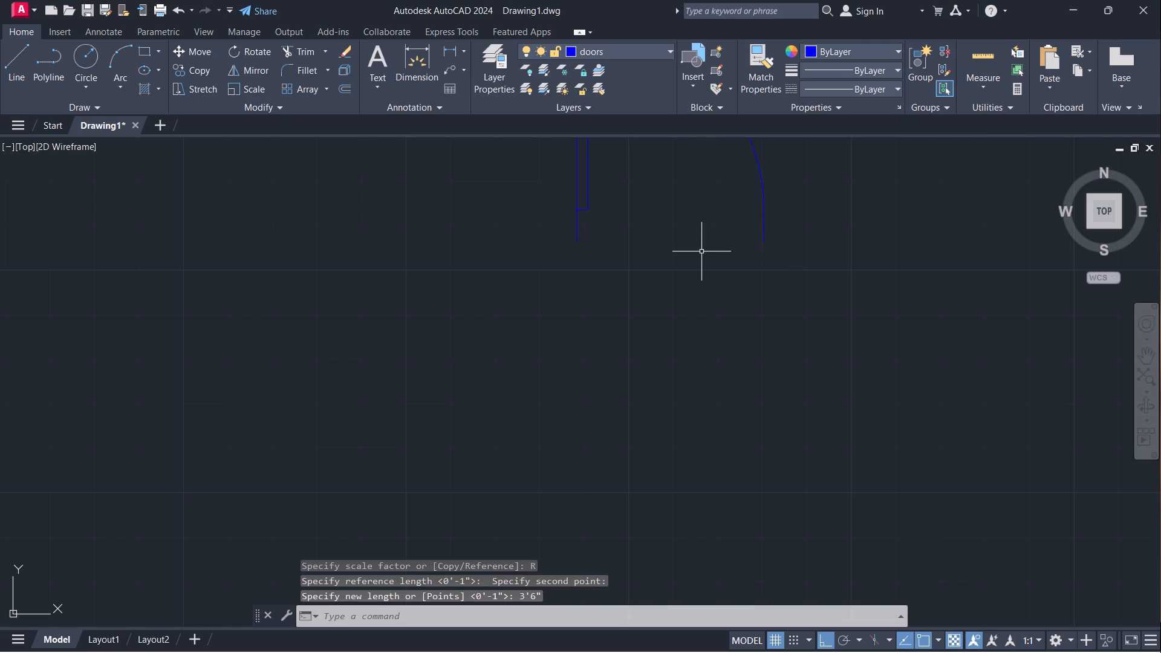
Copy the door twice outside the plan, one directly south of the original and, with Ortho off, one farther southwest.
{"action": "scroll", "coordinate": [701, 252], "scroll_direction": "down", "scroll_amount": 2}
{"action": "middle_click_drag", "start_coordinate": [696, 259], "coordinate": [645, 290]}
{"action": "left_click", "coordinate": [564, 164]}
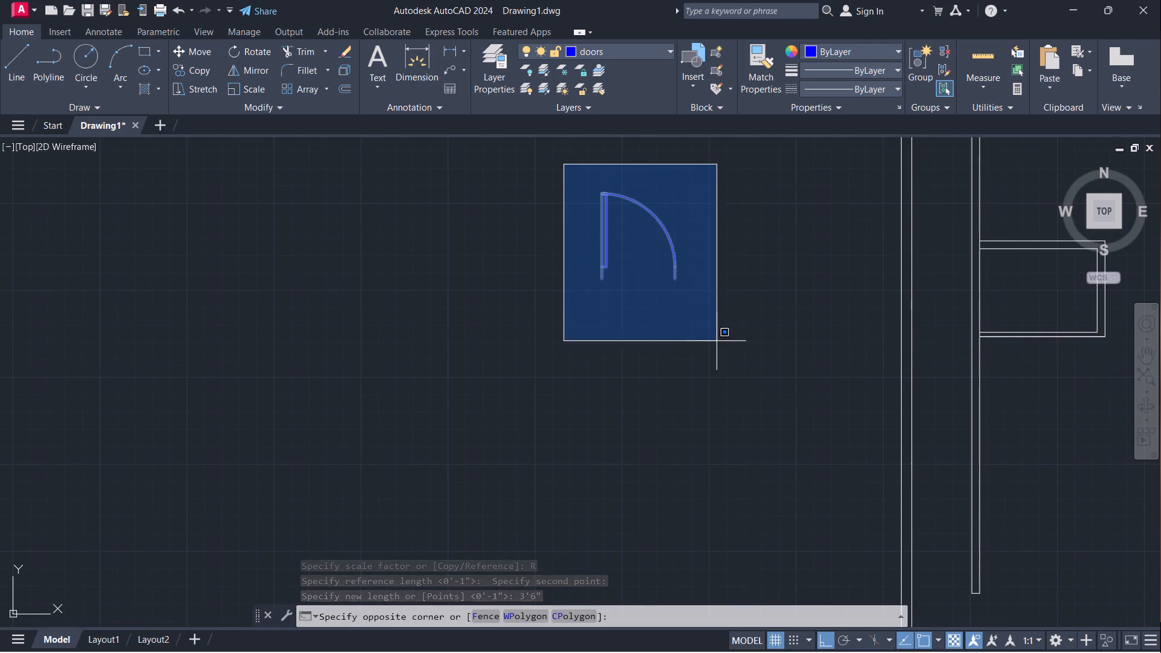
{"action": "left_click", "coordinate": [726, 344]}
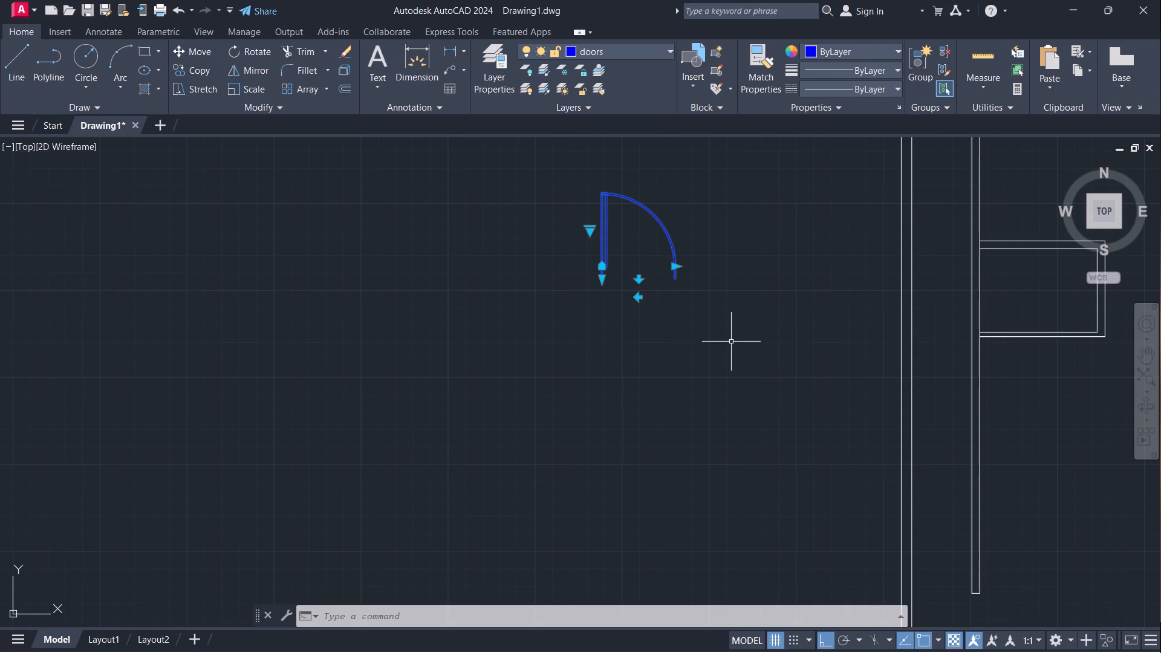
{"action": "key", "text": "c"}
{"action": "key", "text": "o"}
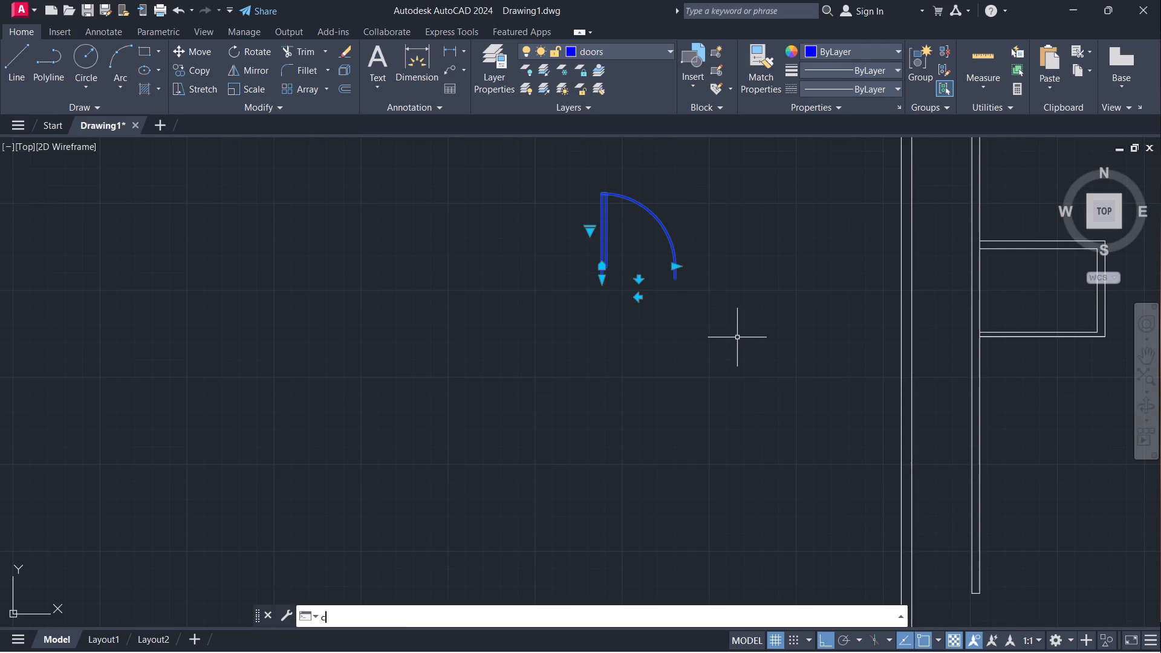
{"action": "key", "text": "Return"}
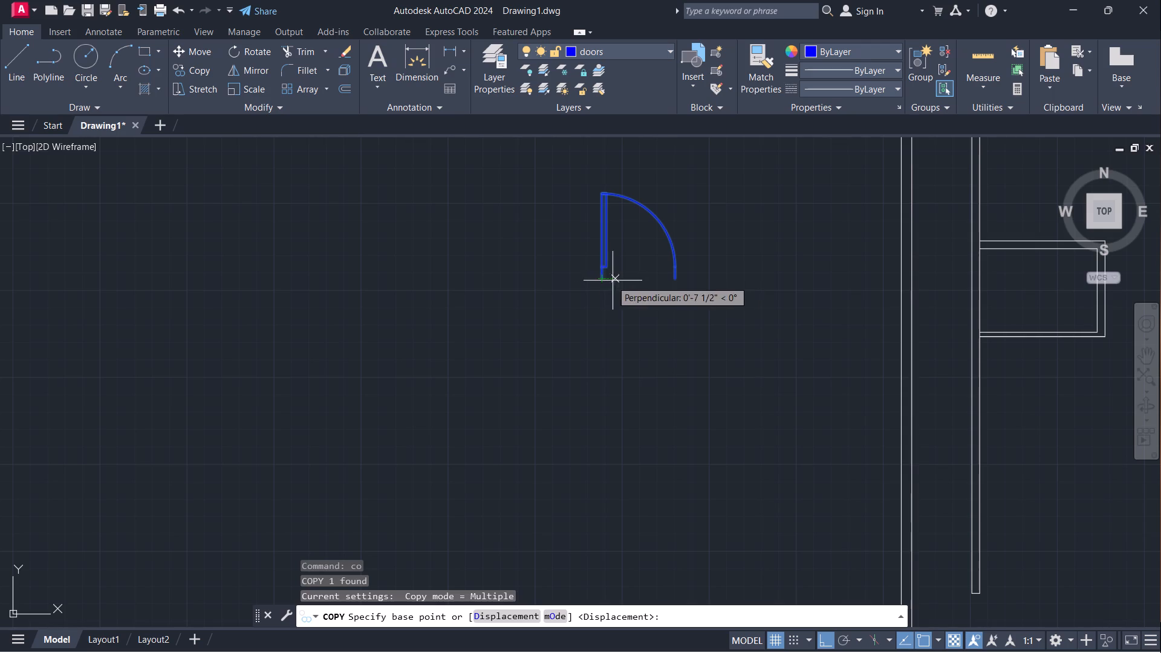
{"action": "left_click", "coordinate": [599, 282]}
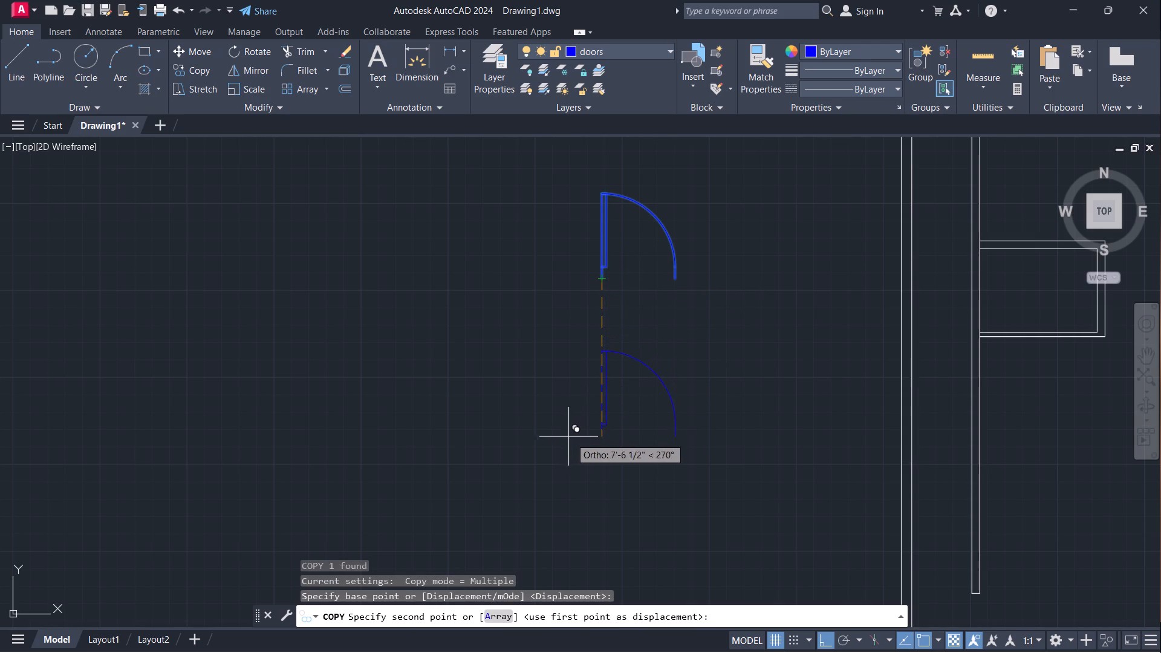
{"action": "left_click", "coordinate": [588, 450]}
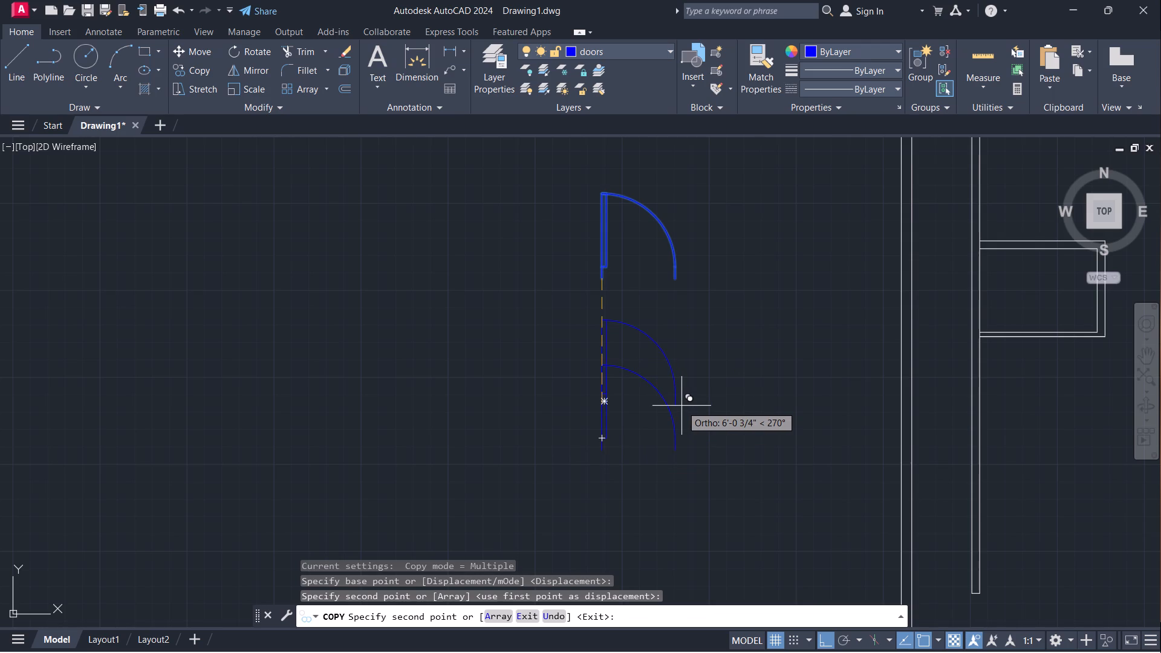
{"action": "key", "text": "F8"}
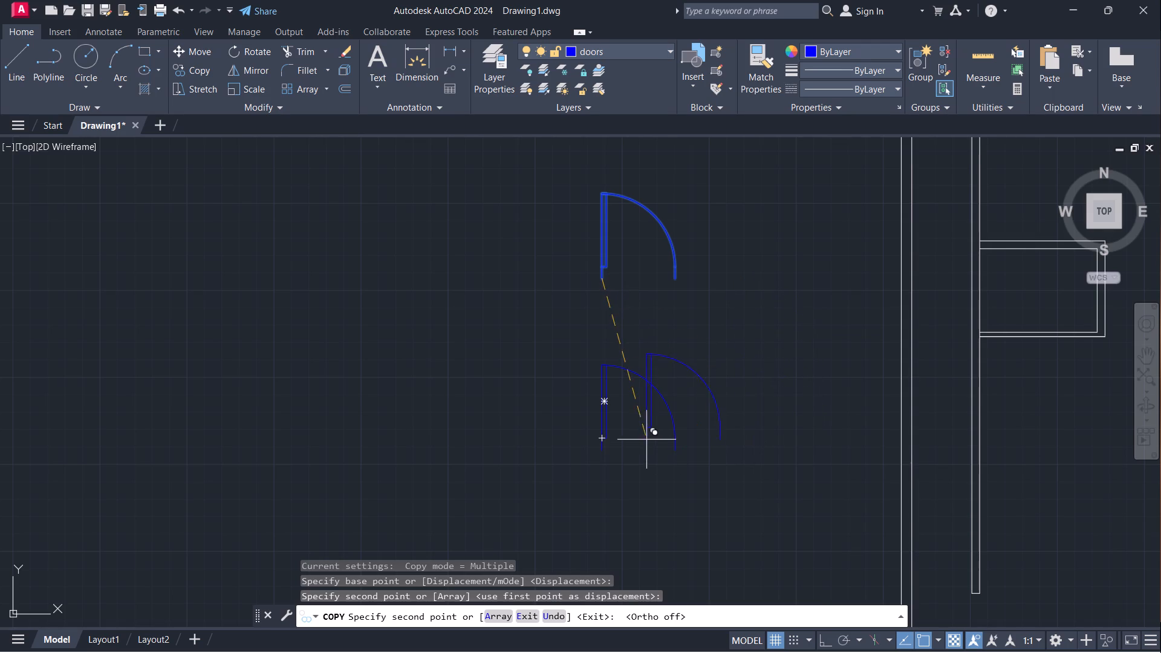
{"action": "scroll", "coordinate": [680, 391], "scroll_direction": "down", "scroll_amount": 2}
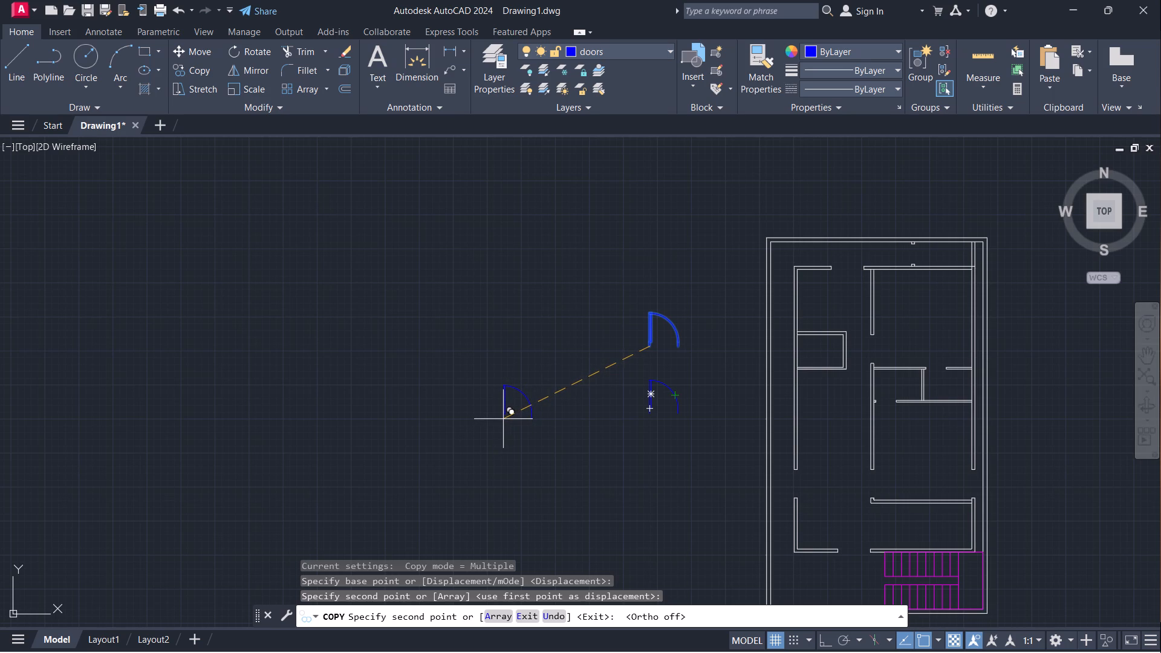
{"action": "left_click", "coordinate": [503, 419]}
{"action": "key", "text": "Escape"}
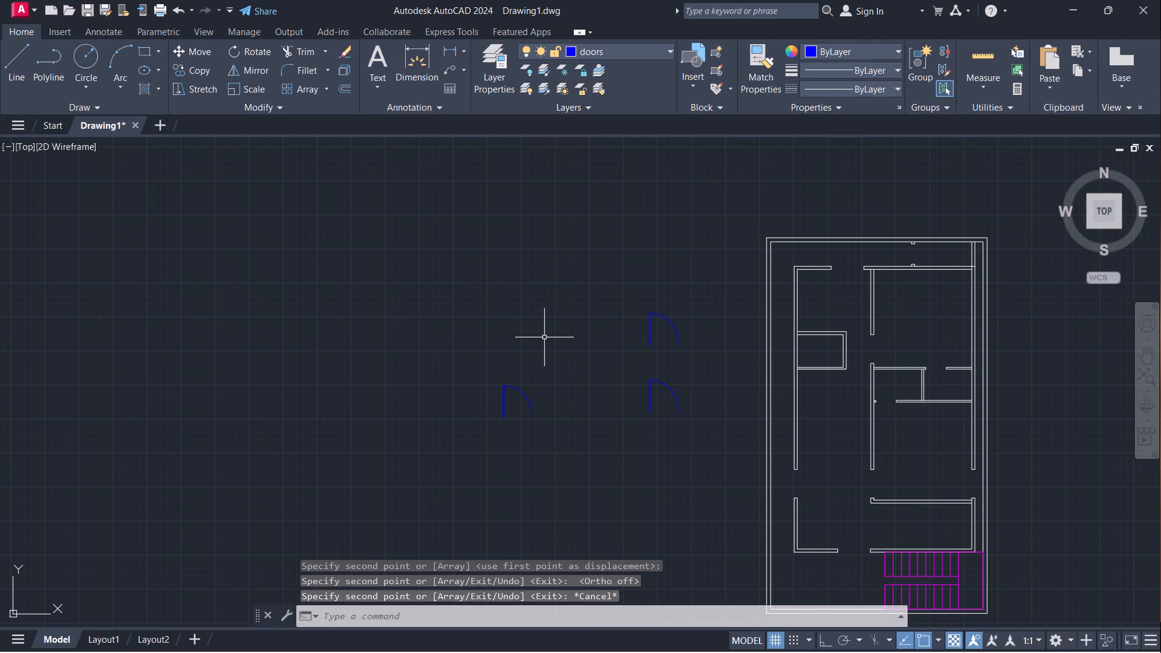
Mirror the southwest door copy about a vertical line through its arc's end, keeping the source, to form a double door.
{"action": "left_click", "coordinate": [525, 398]}
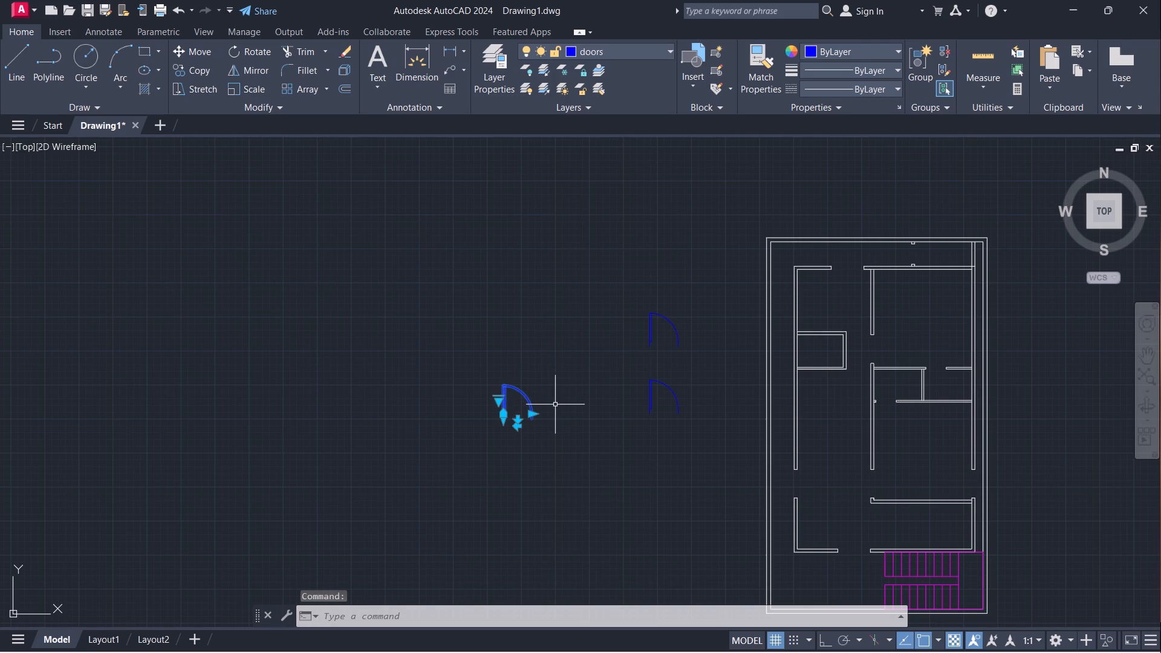
{"action": "key", "text": "m"}
{"action": "key", "text": "i"}
{"action": "key", "text": "Return"}
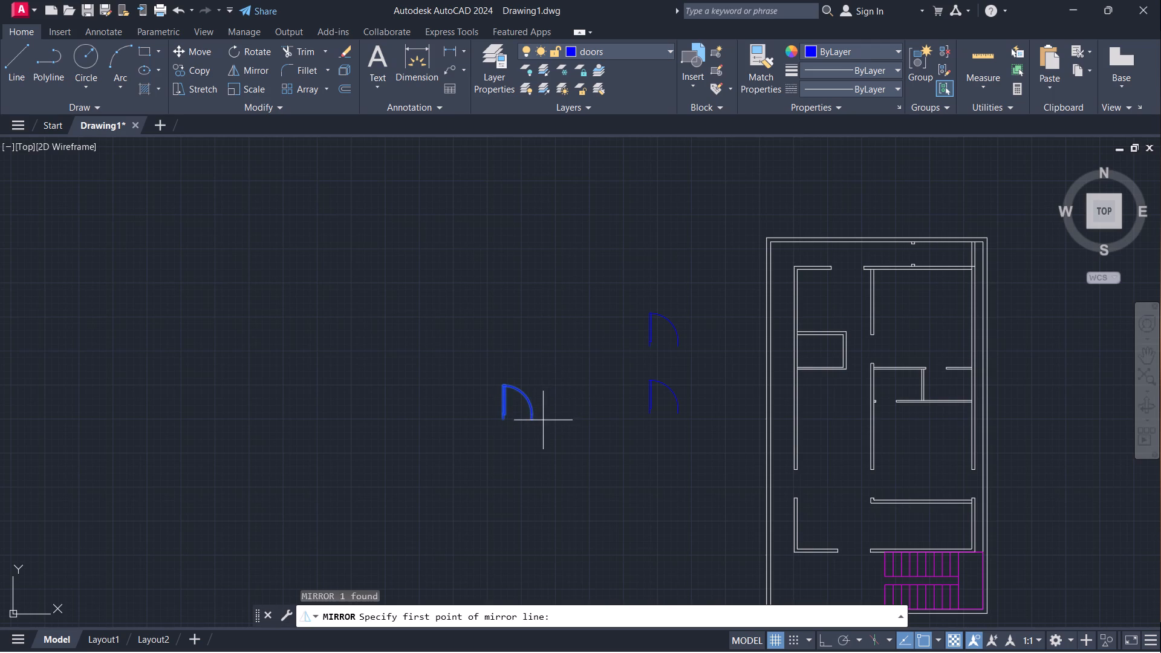
{"action": "left_click", "coordinate": [535, 420]}
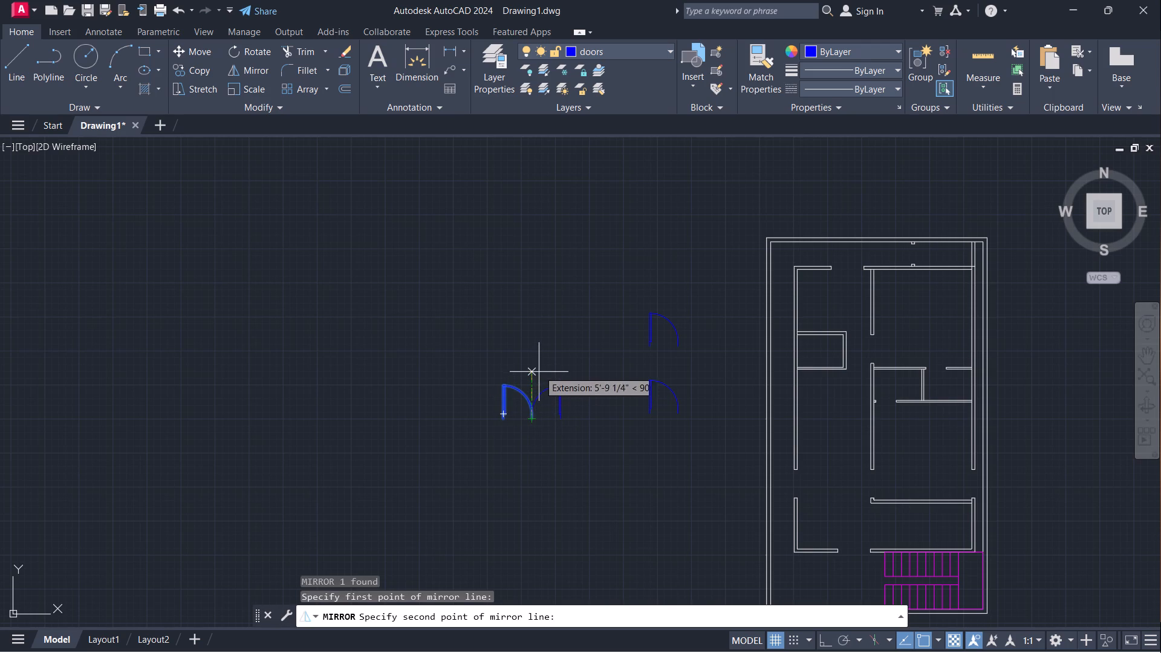
{"action": "left_click", "coordinate": [539, 369]}
{"action": "key", "text": "Return"}
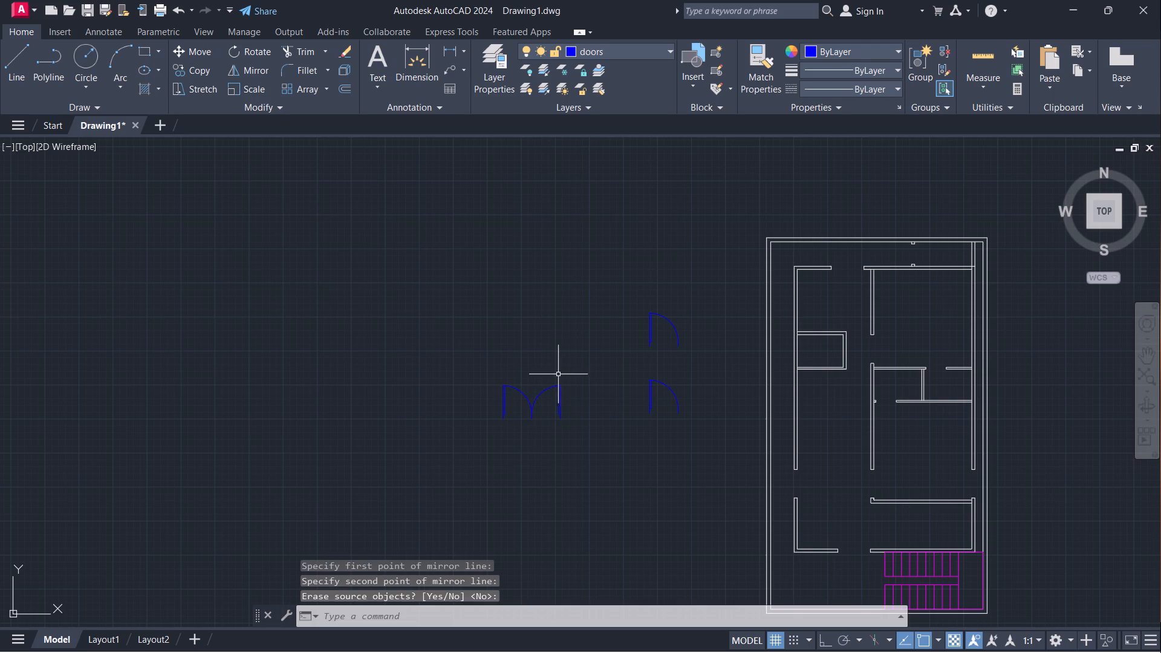
Group the two mirrored door leaves into one double door.
{"action": "left_click", "coordinate": [476, 363]}
{"action": "left_click", "coordinate": [587, 444]}
{"action": "key", "text": "g"}
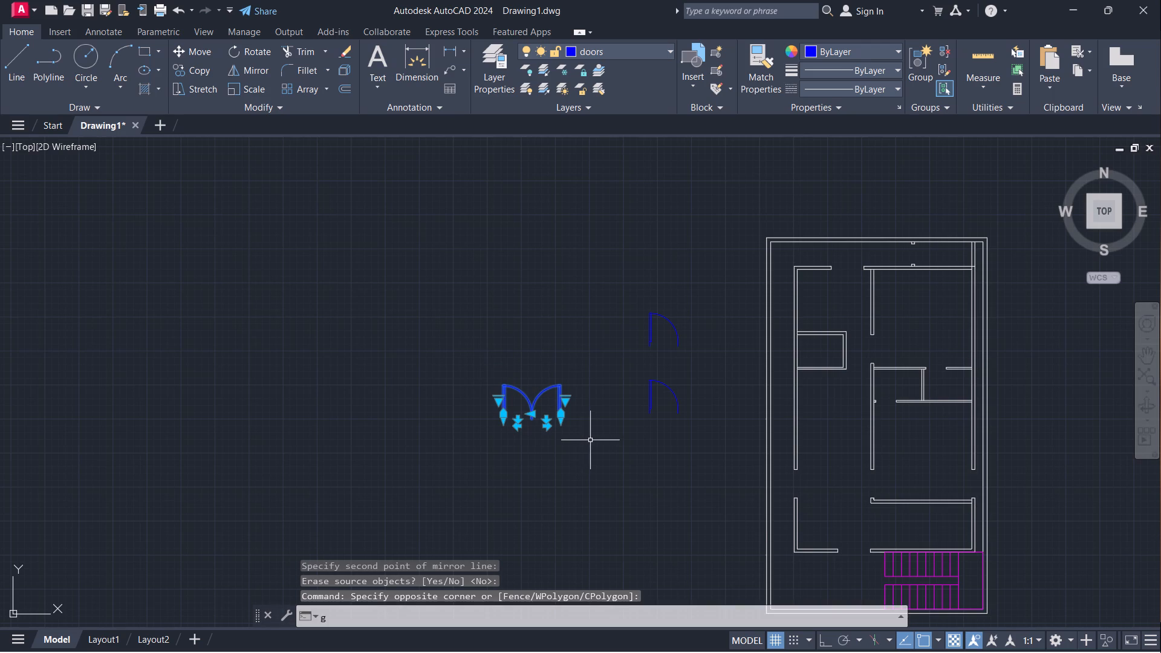
{"action": "key", "text": "Return"}
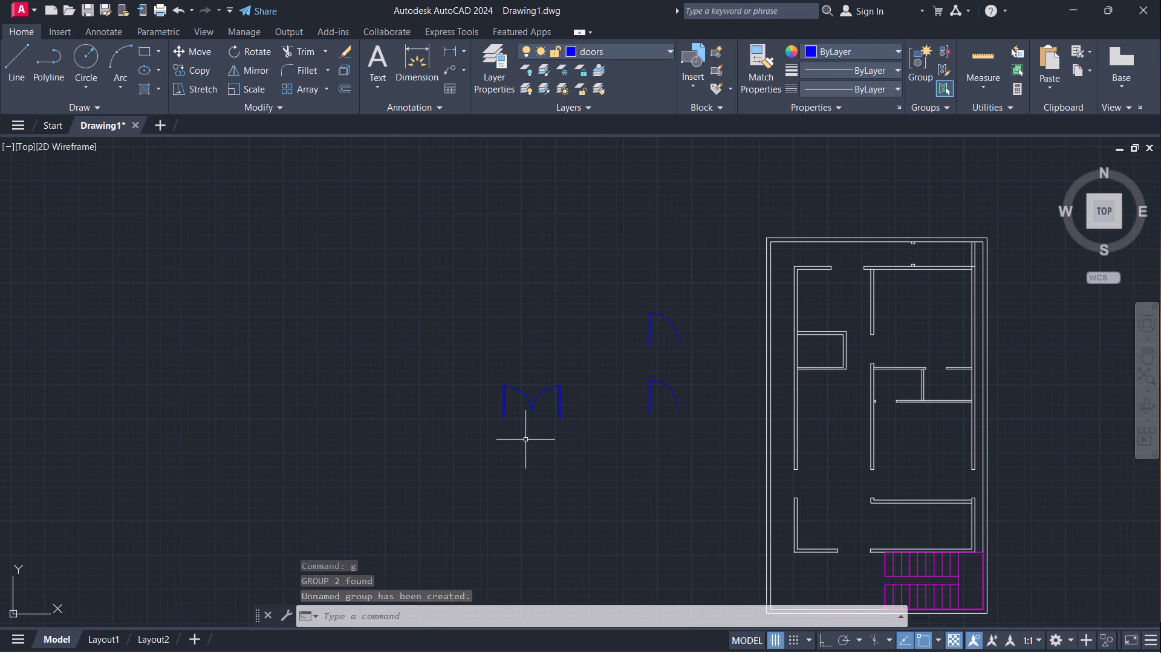
{"action": "scroll", "coordinate": [534, 423], "scroll_direction": "up", "scroll_amount": 1}
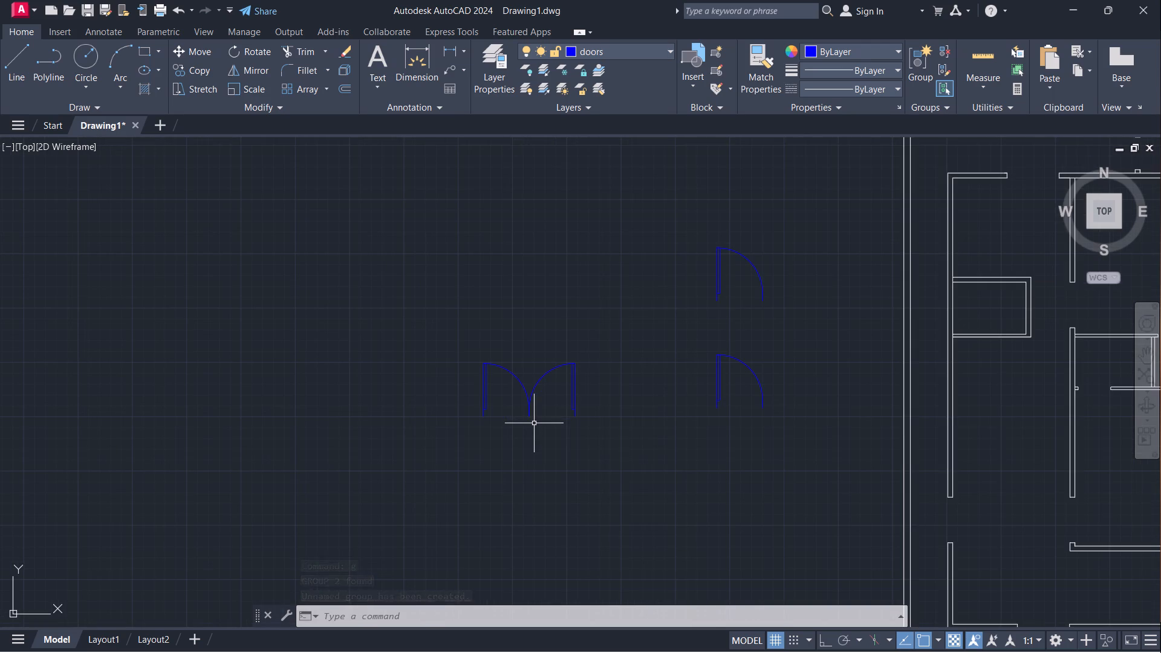
Scale the double door by reference from its southwest corner, using its full opening width as reference and 4' as new length.
{"action": "middle_click_drag", "start_coordinate": [538, 447], "coordinate": [617, 421]}
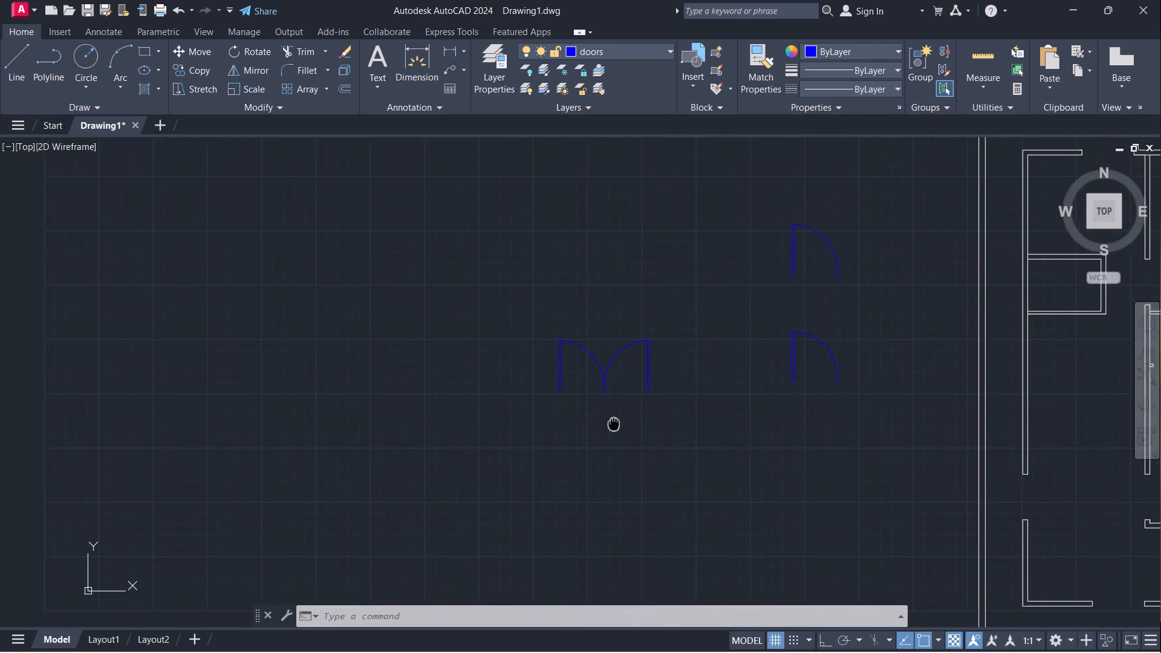
{"action": "middle_click_drag", "start_coordinate": [617, 421], "coordinate": [640, 412]}
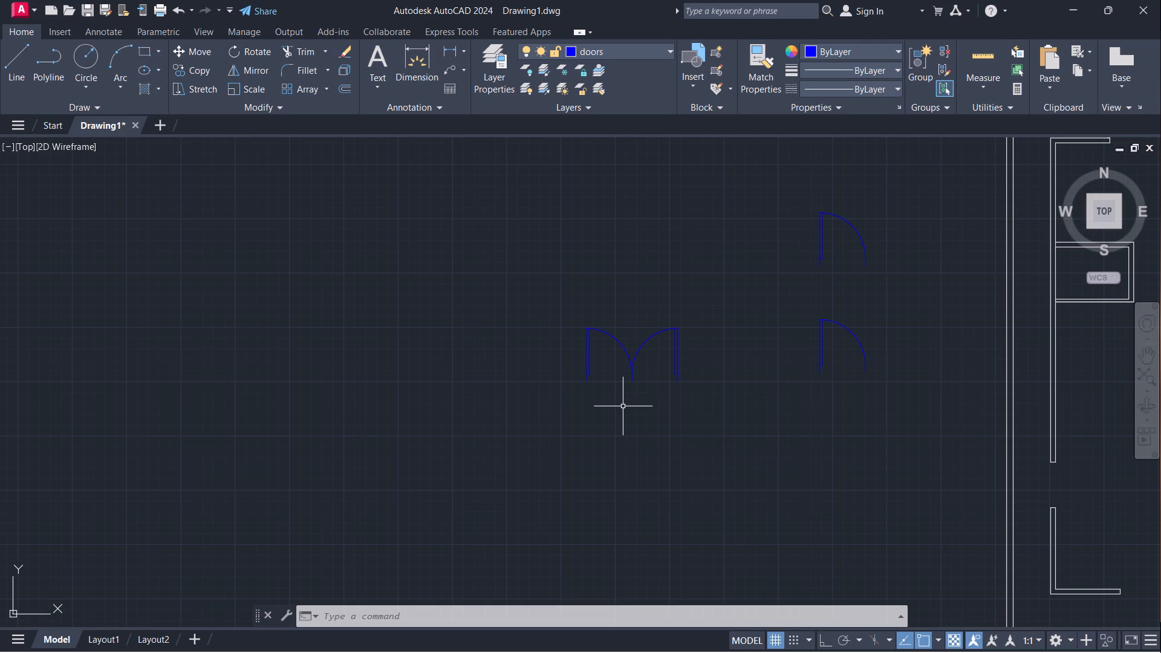
{"action": "scroll", "coordinate": [623, 406], "scroll_direction": "up", "scroll_amount": 2}
{"action": "type", "text": "sc"}
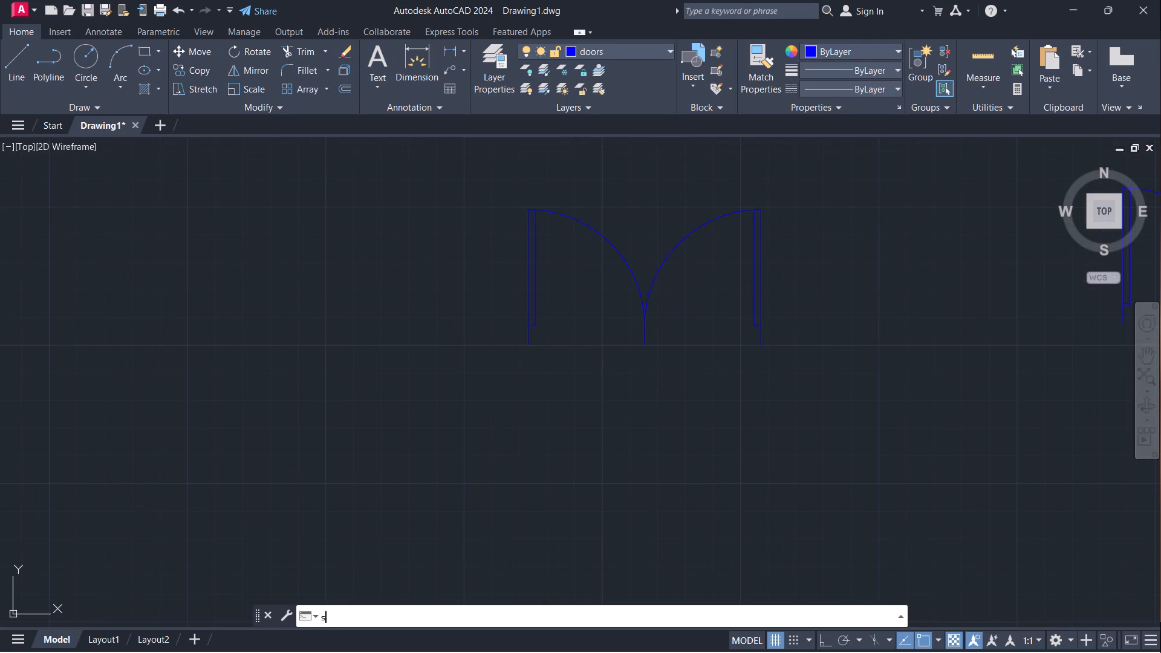
{"action": "key", "text": "Return"}
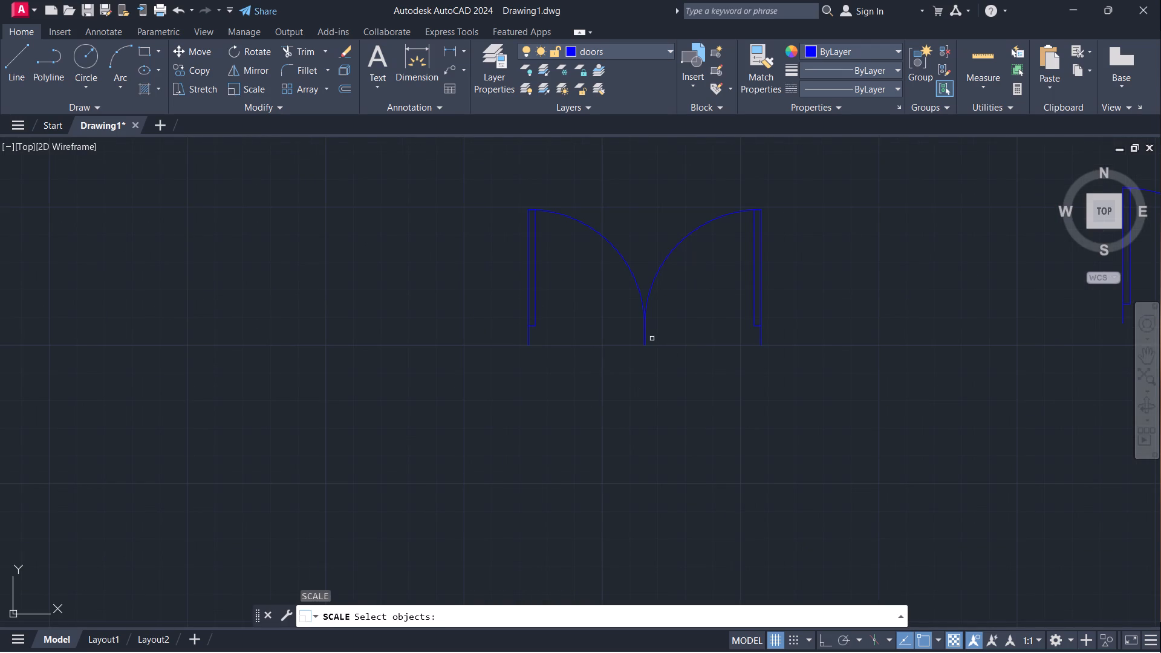
{"action": "left_click", "coordinate": [645, 339]}
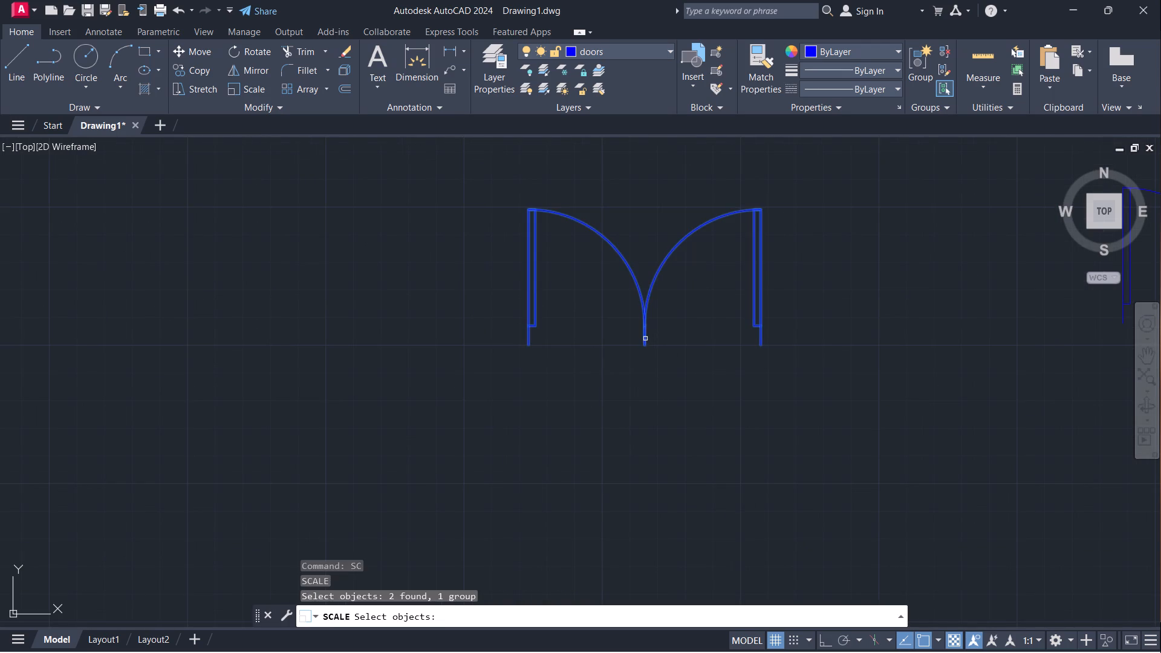
{"action": "key", "text": "Return"}
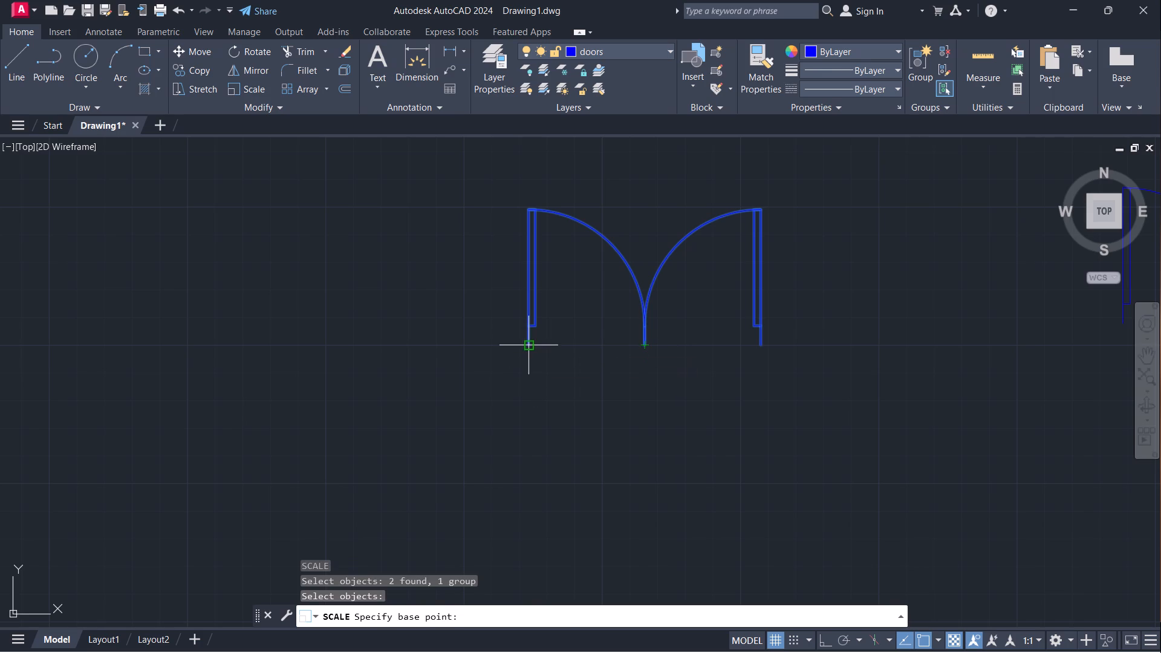
{"action": "left_click", "coordinate": [524, 349]}
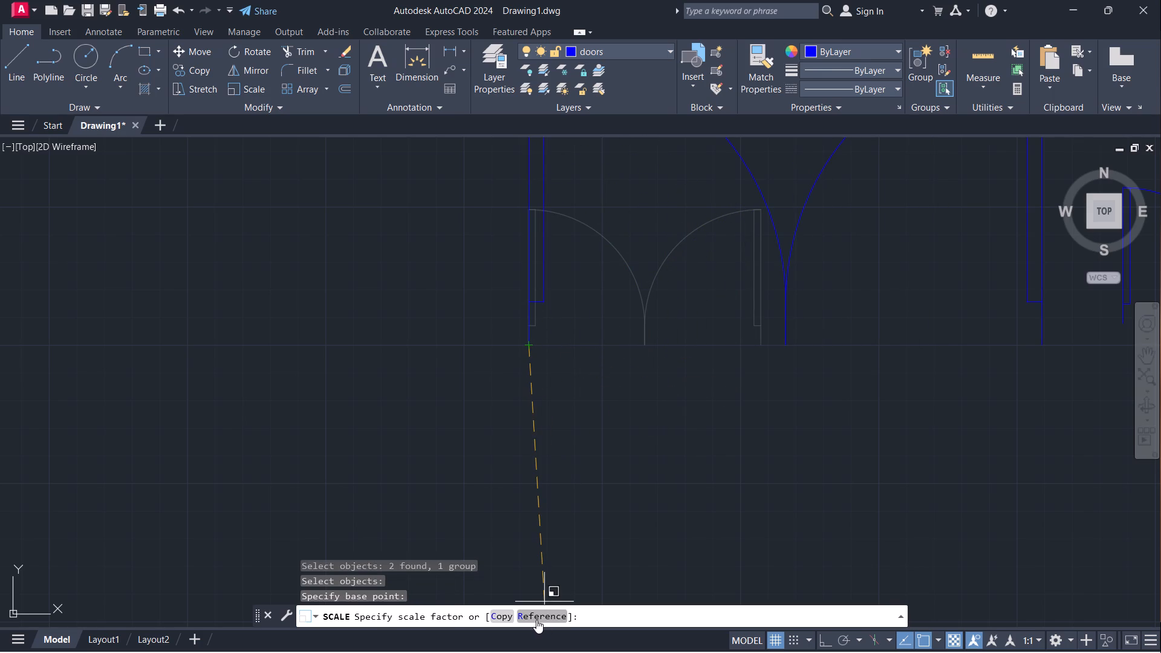
{"action": "left_click", "coordinate": [527, 617]}
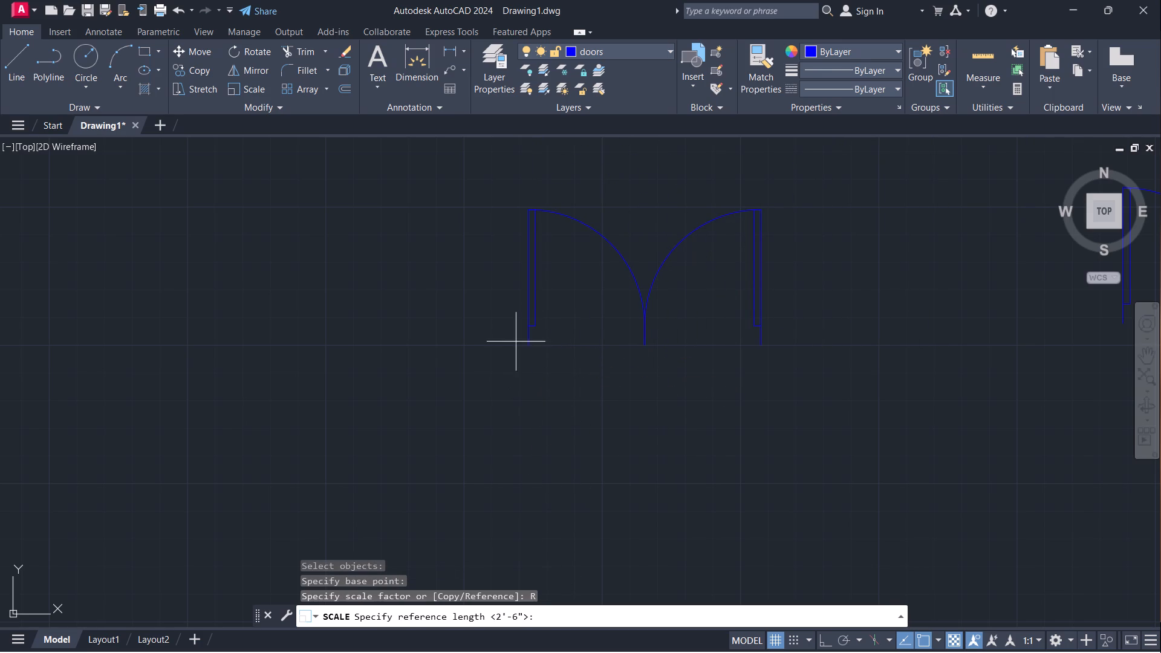
{"action": "left_click", "coordinate": [532, 346]}
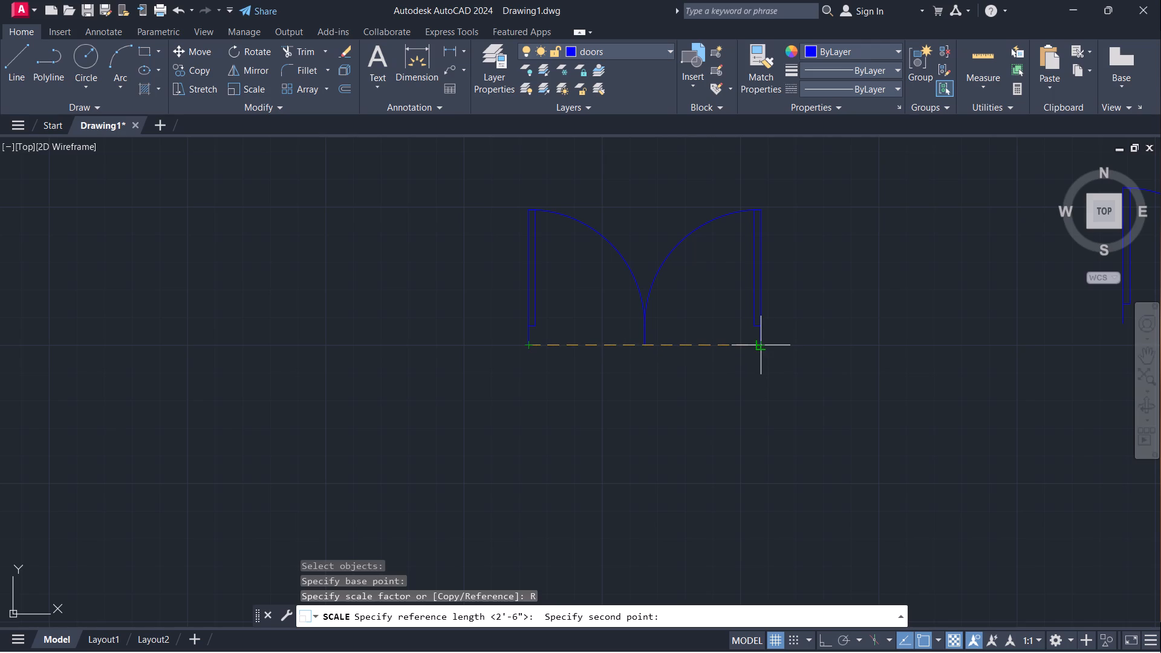
{"action": "left_click", "coordinate": [761, 348]}
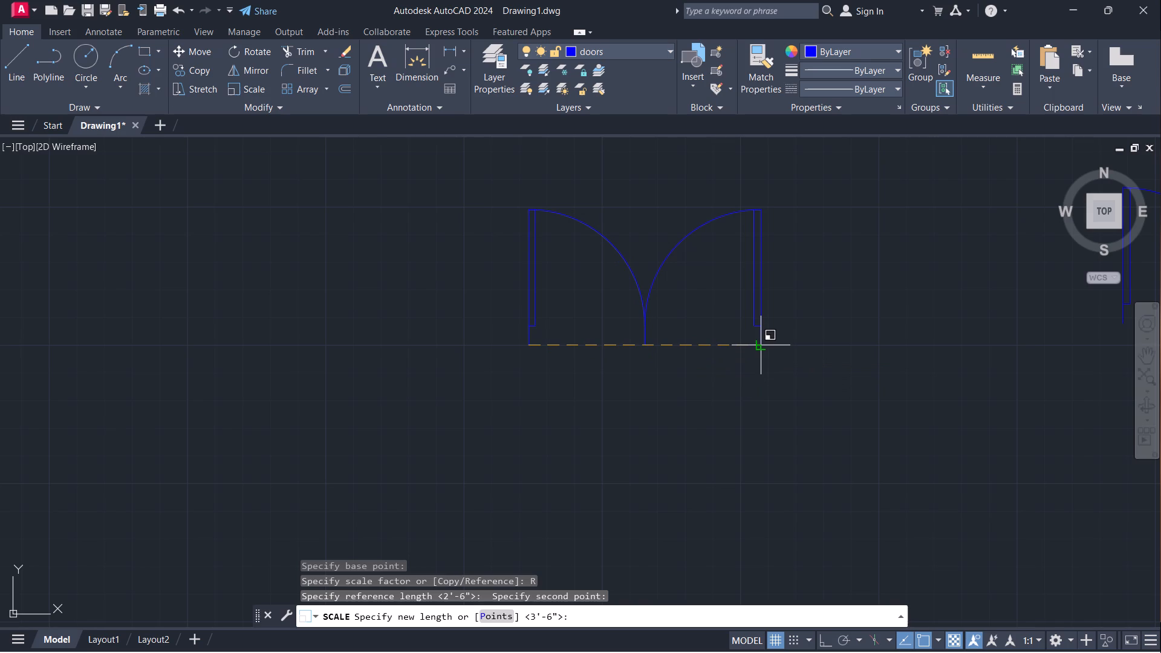
{"action": "type", "text": "4'"}
{"action": "key", "text": "Return"}
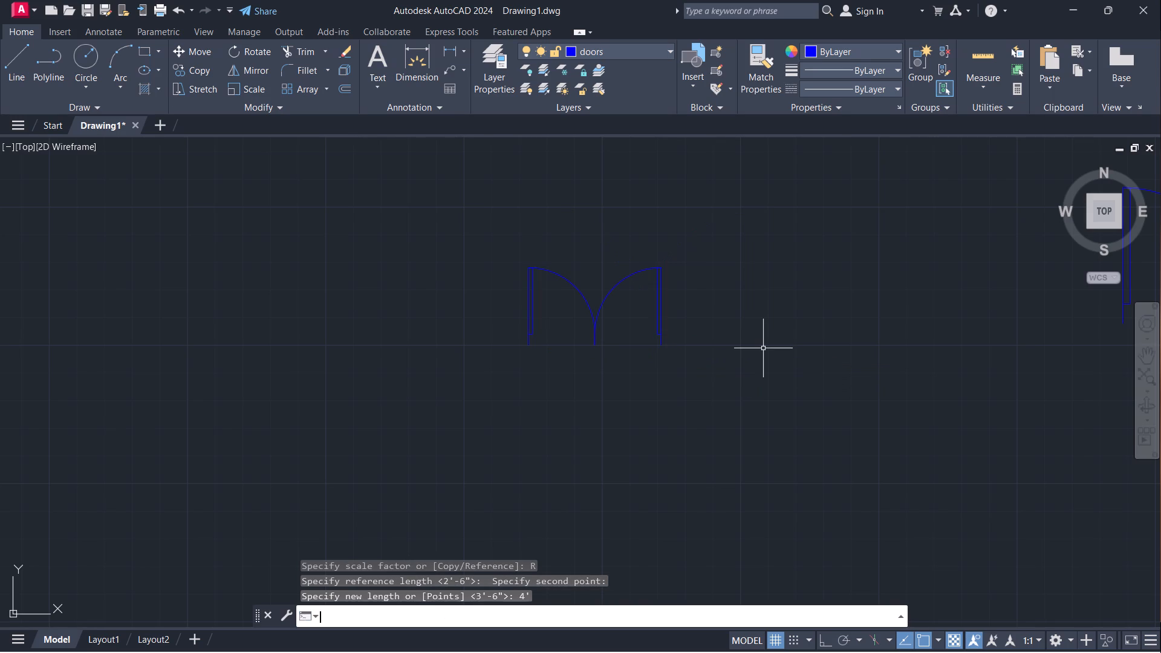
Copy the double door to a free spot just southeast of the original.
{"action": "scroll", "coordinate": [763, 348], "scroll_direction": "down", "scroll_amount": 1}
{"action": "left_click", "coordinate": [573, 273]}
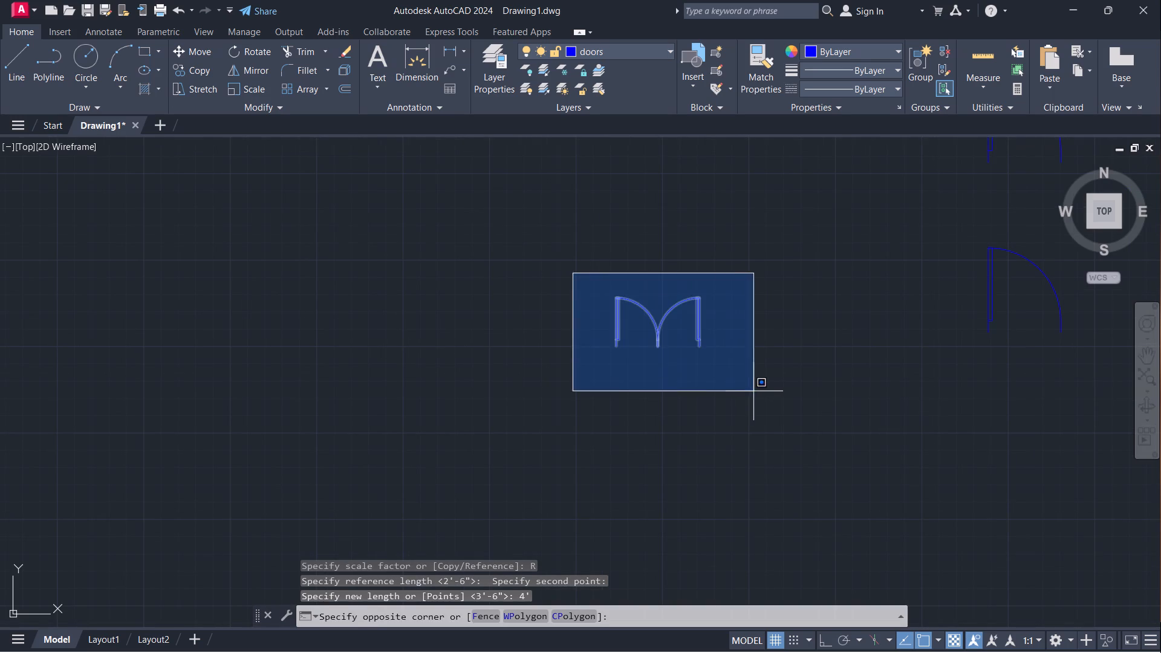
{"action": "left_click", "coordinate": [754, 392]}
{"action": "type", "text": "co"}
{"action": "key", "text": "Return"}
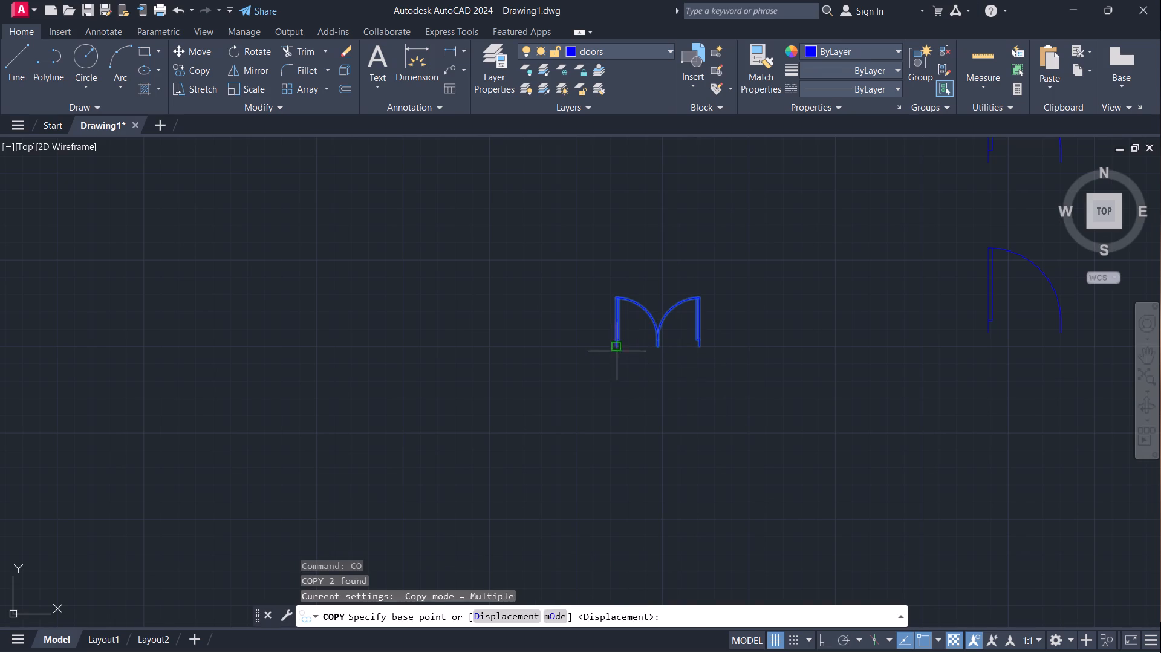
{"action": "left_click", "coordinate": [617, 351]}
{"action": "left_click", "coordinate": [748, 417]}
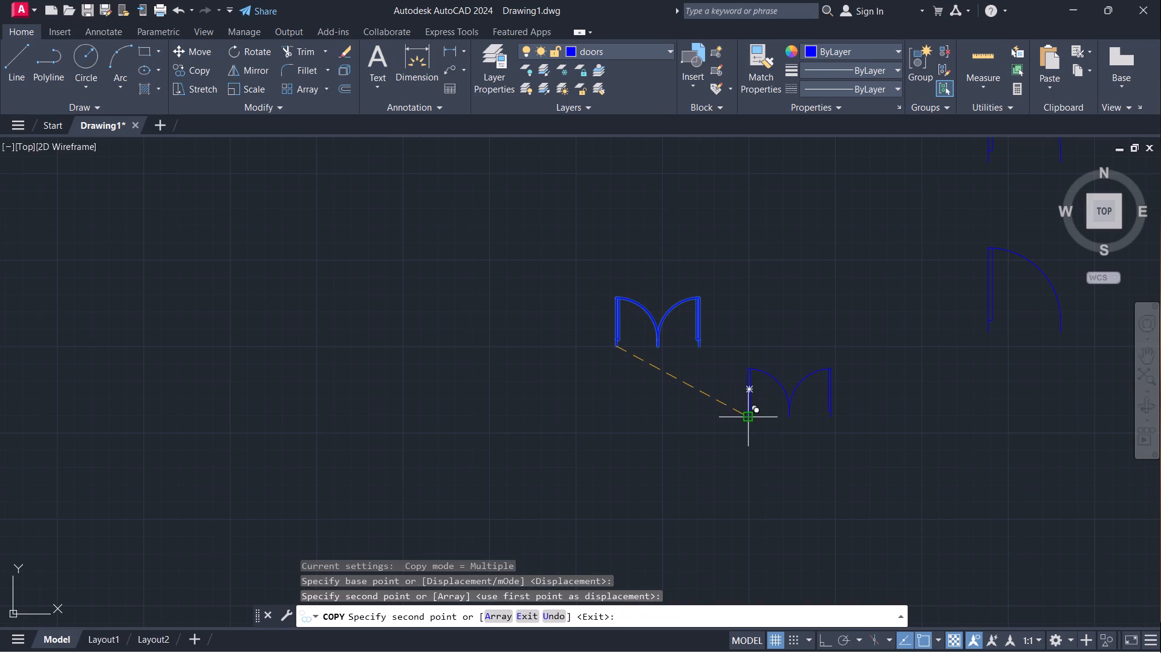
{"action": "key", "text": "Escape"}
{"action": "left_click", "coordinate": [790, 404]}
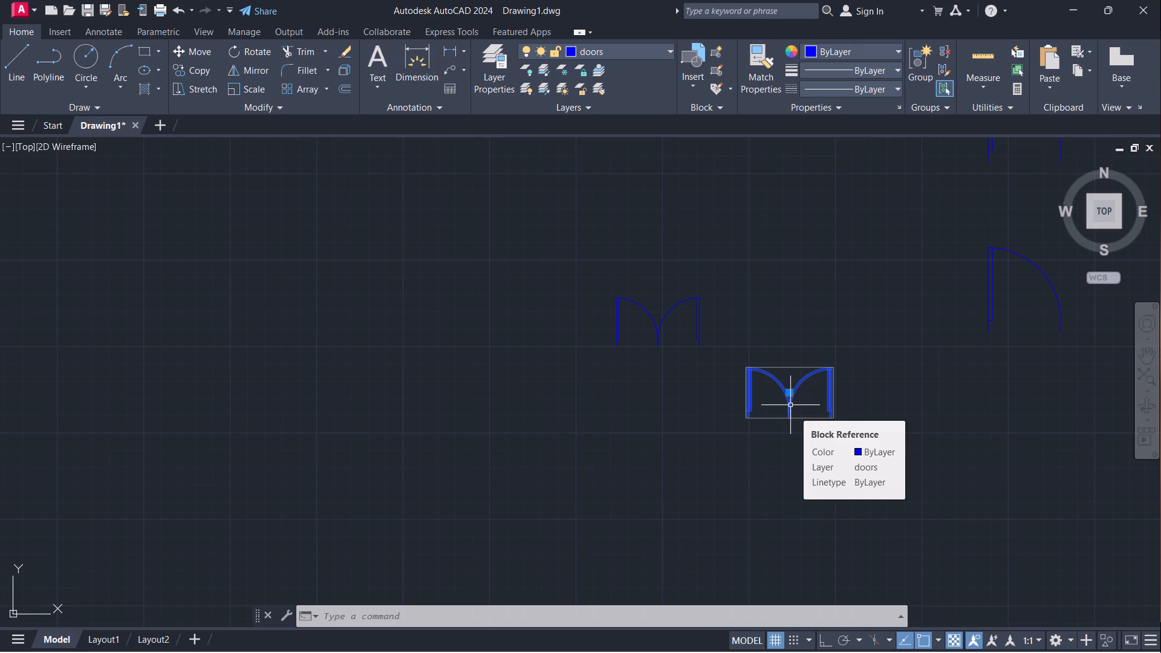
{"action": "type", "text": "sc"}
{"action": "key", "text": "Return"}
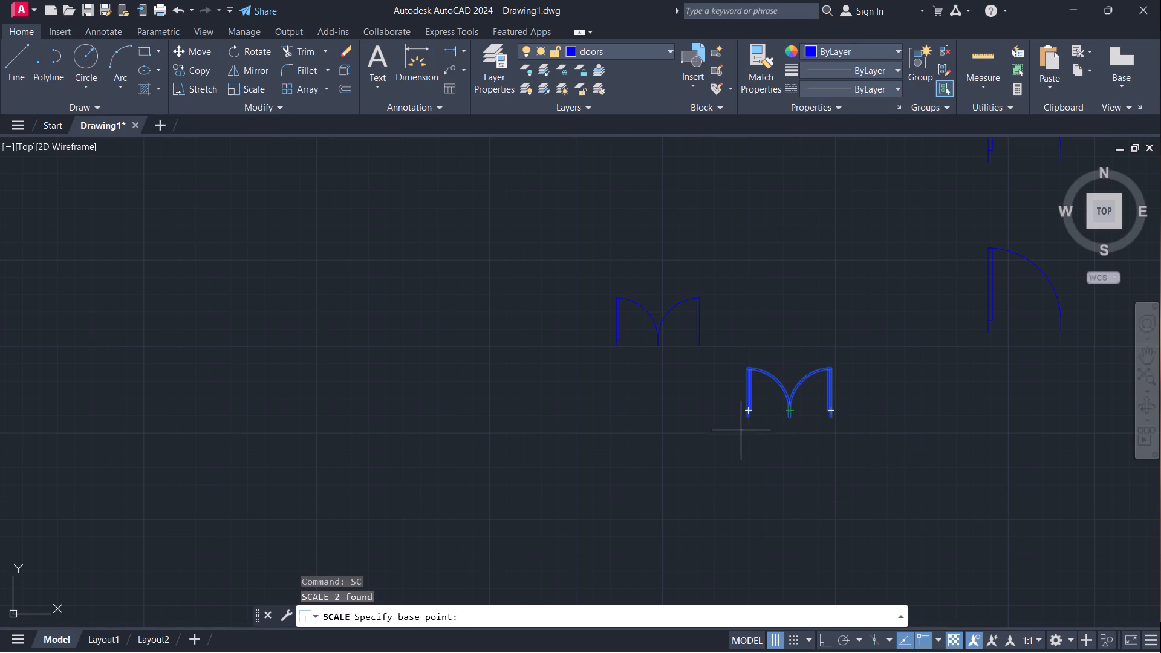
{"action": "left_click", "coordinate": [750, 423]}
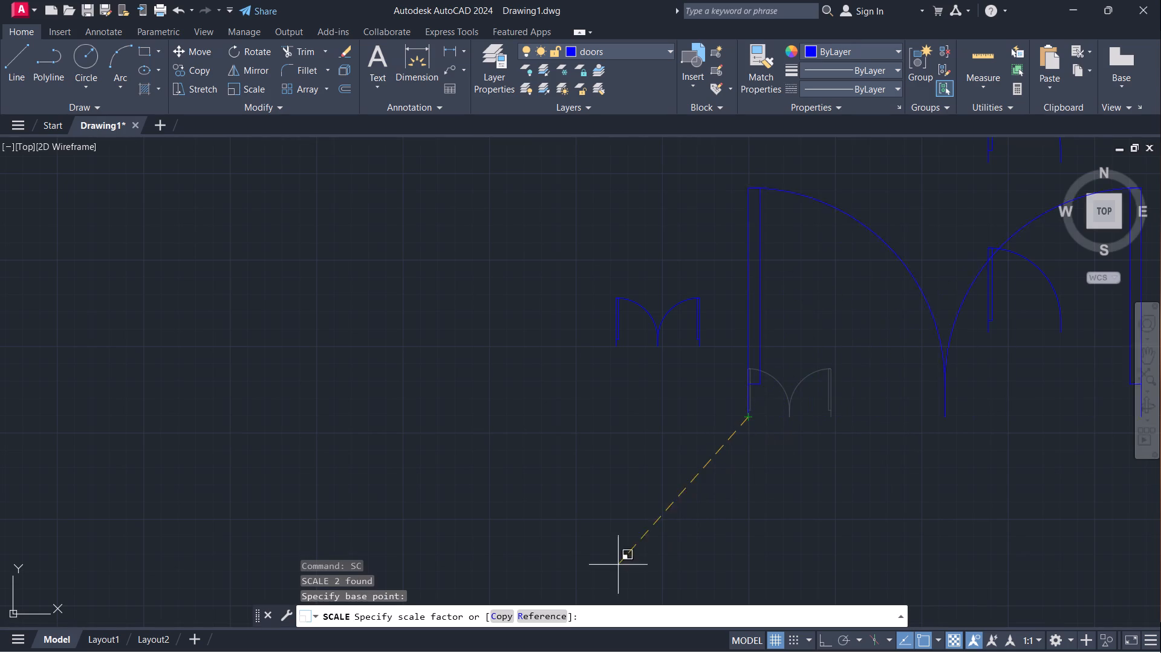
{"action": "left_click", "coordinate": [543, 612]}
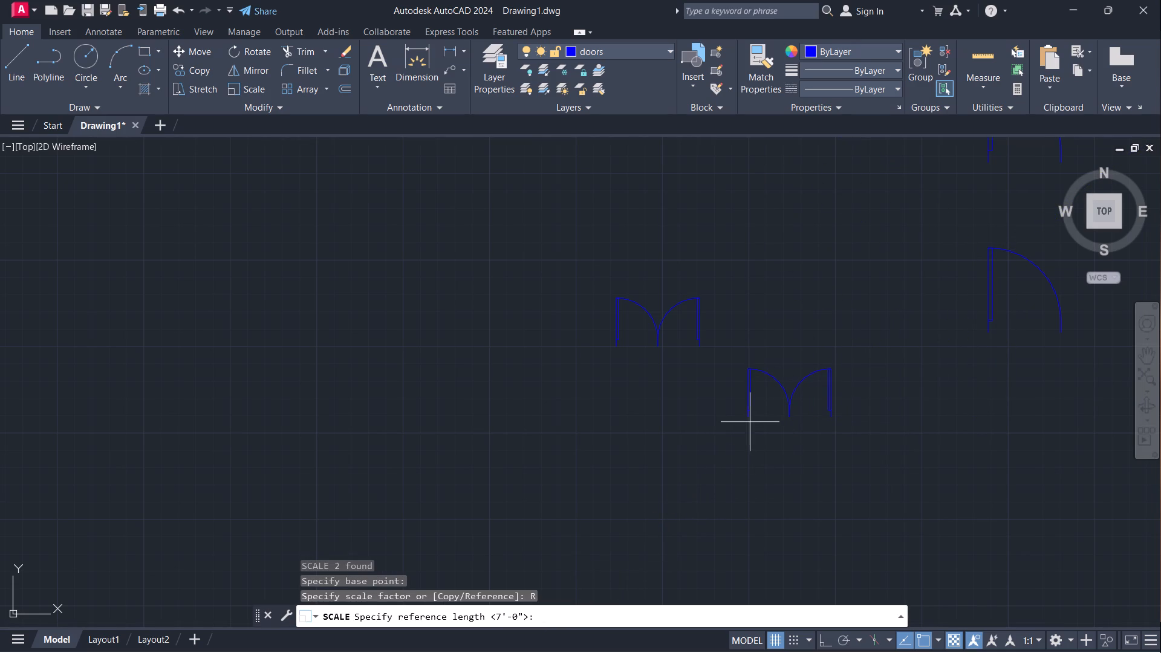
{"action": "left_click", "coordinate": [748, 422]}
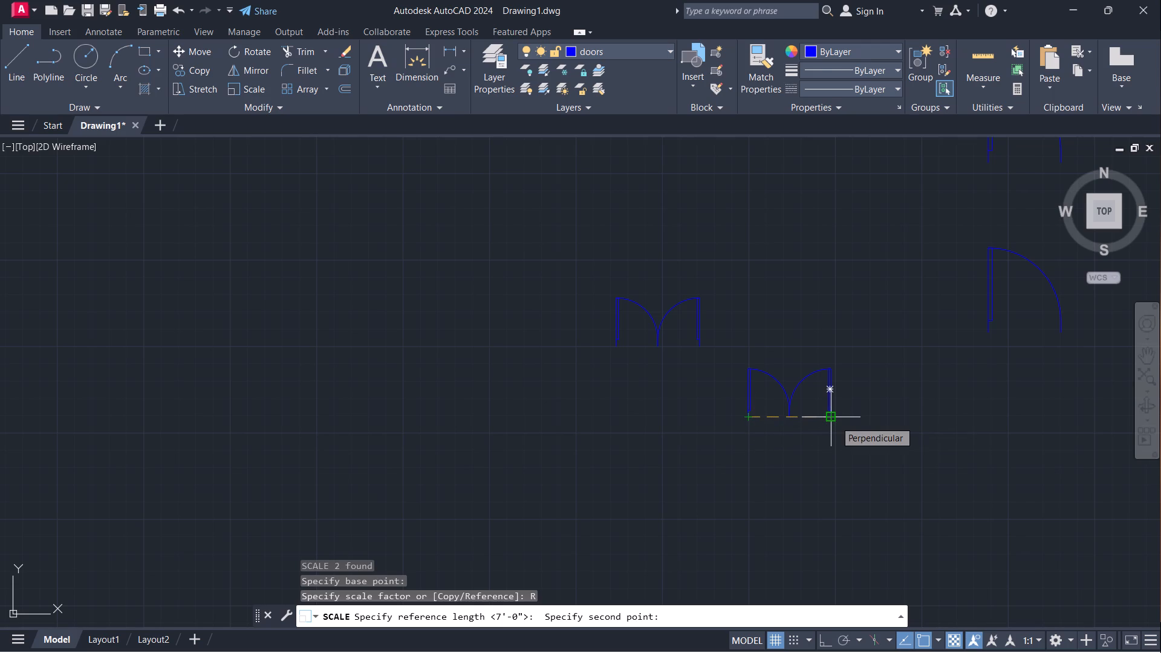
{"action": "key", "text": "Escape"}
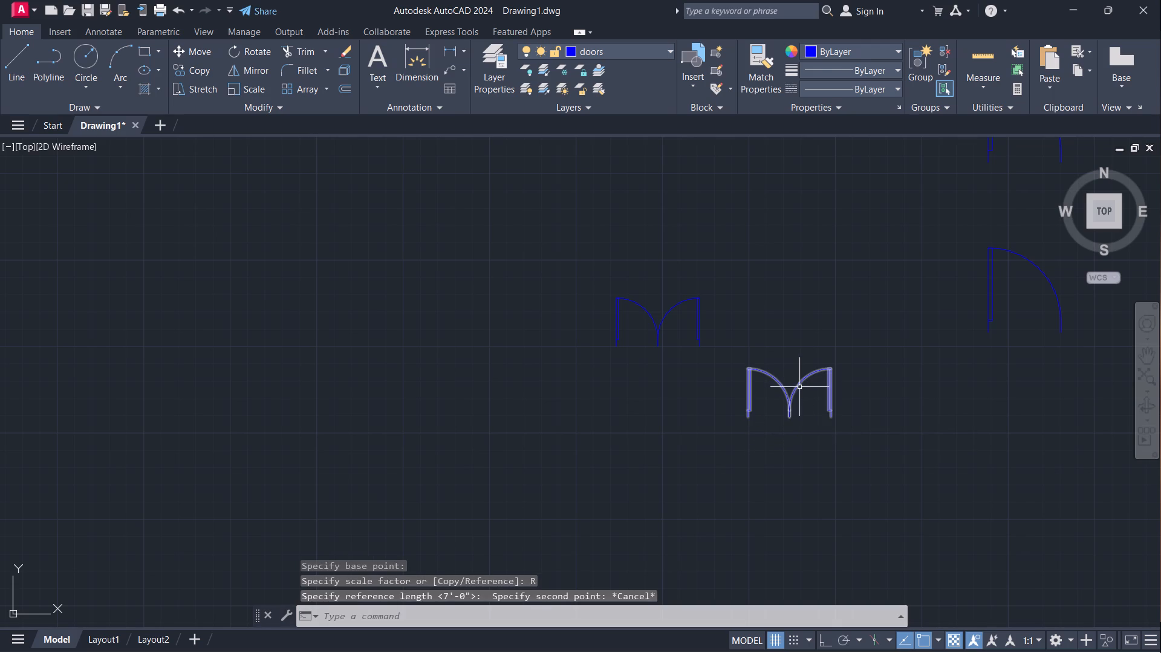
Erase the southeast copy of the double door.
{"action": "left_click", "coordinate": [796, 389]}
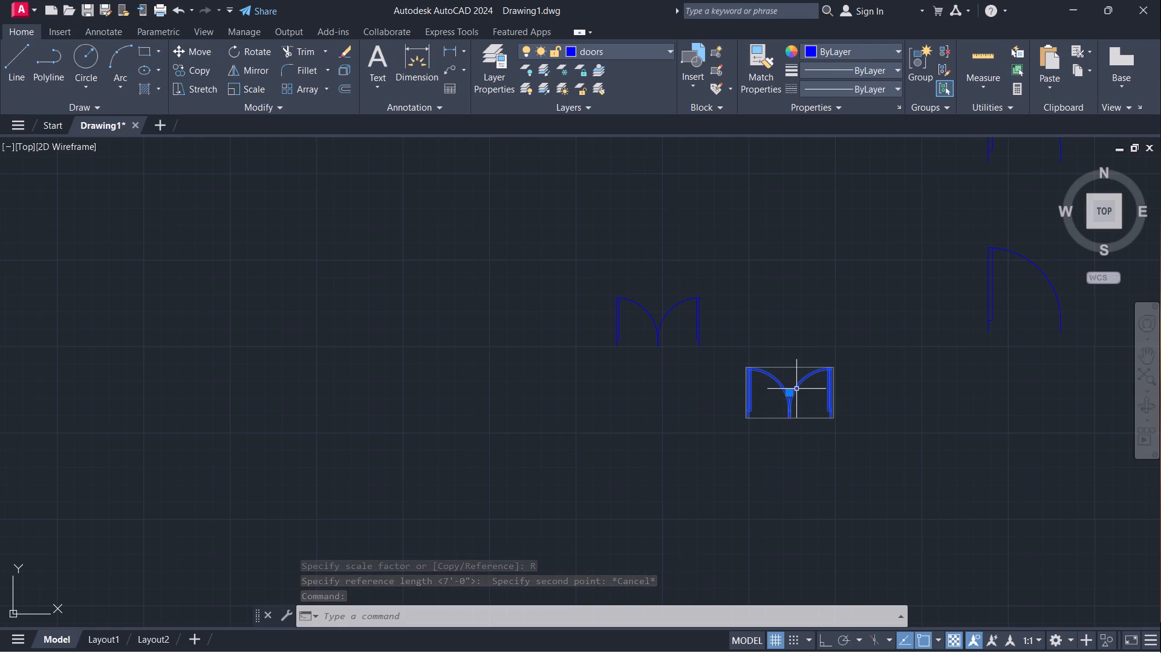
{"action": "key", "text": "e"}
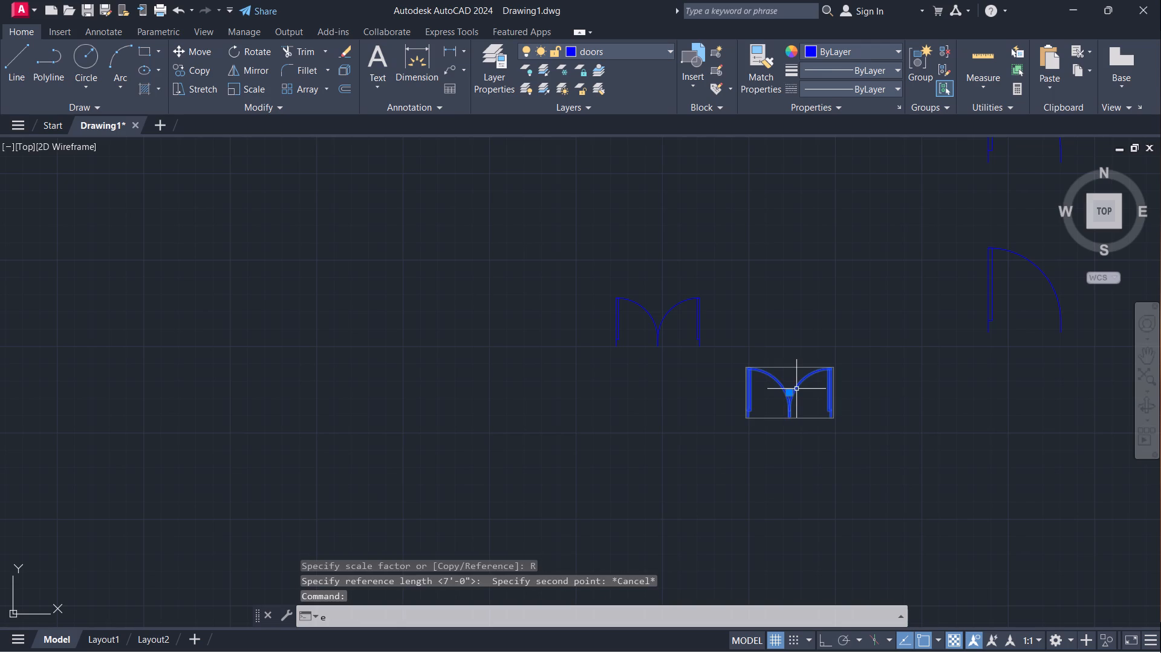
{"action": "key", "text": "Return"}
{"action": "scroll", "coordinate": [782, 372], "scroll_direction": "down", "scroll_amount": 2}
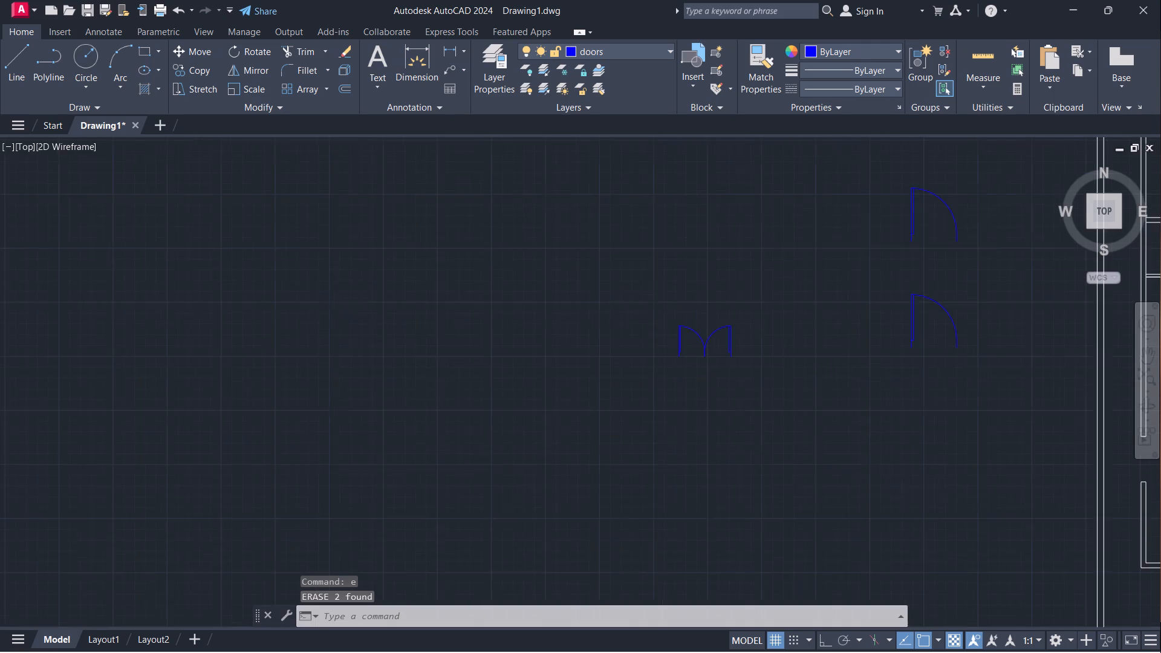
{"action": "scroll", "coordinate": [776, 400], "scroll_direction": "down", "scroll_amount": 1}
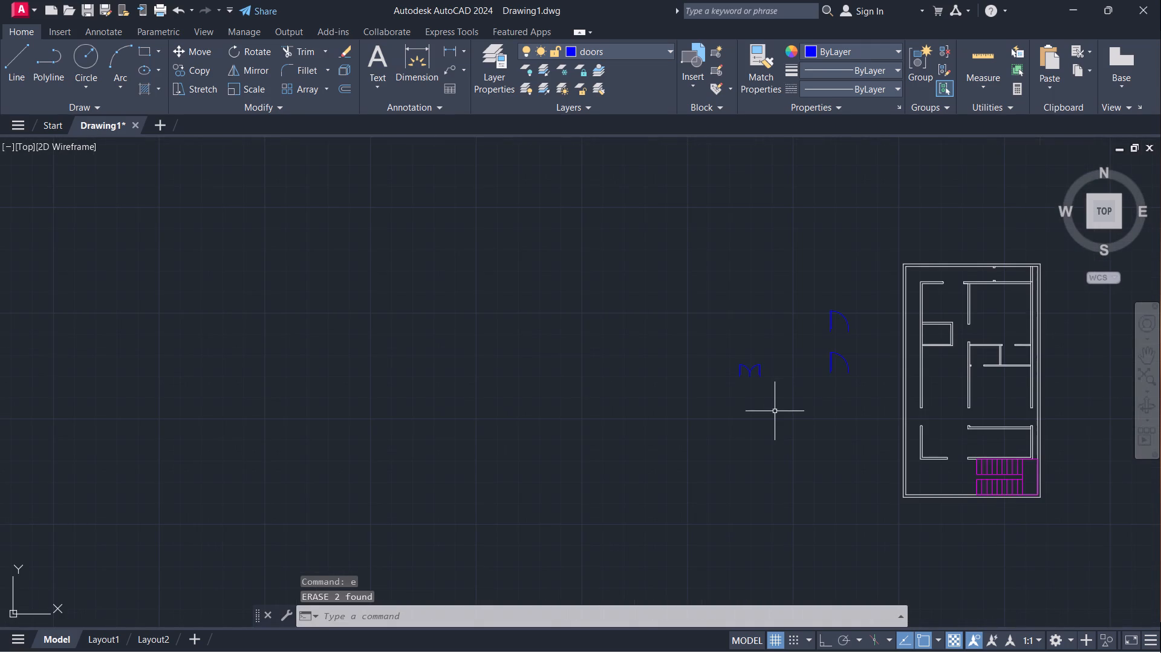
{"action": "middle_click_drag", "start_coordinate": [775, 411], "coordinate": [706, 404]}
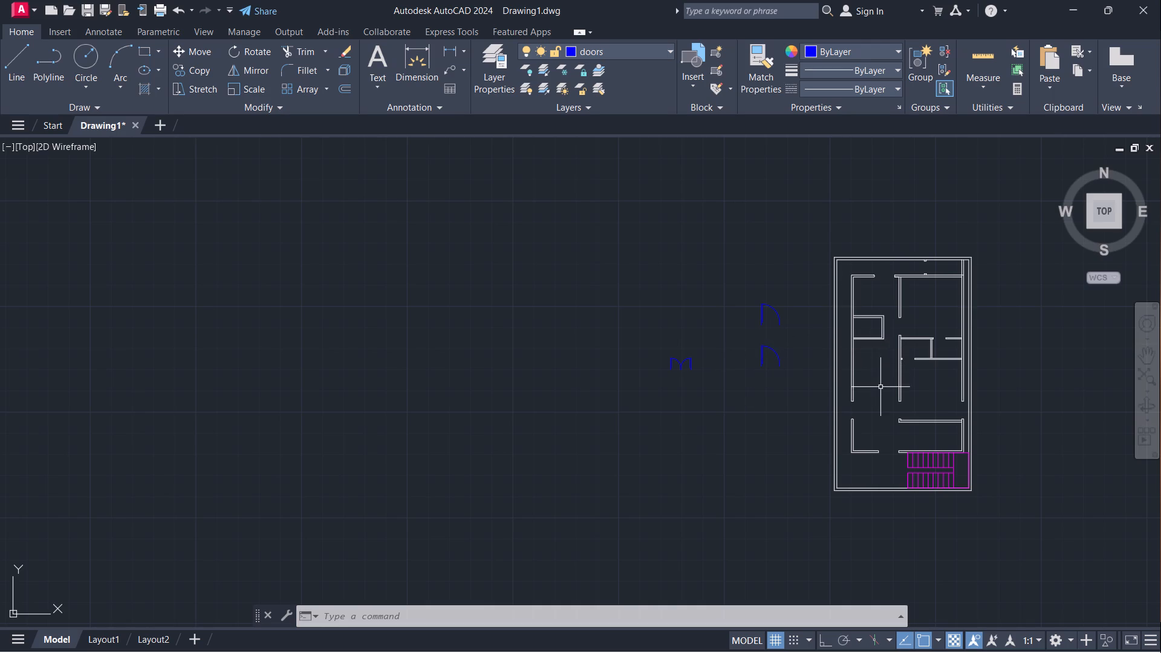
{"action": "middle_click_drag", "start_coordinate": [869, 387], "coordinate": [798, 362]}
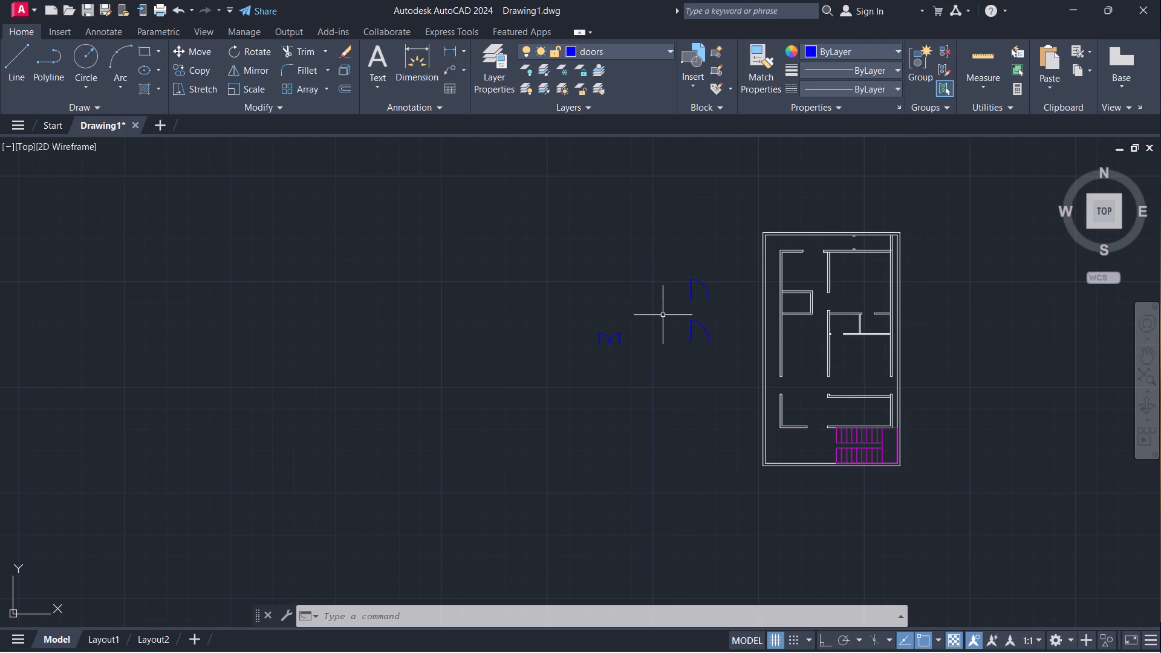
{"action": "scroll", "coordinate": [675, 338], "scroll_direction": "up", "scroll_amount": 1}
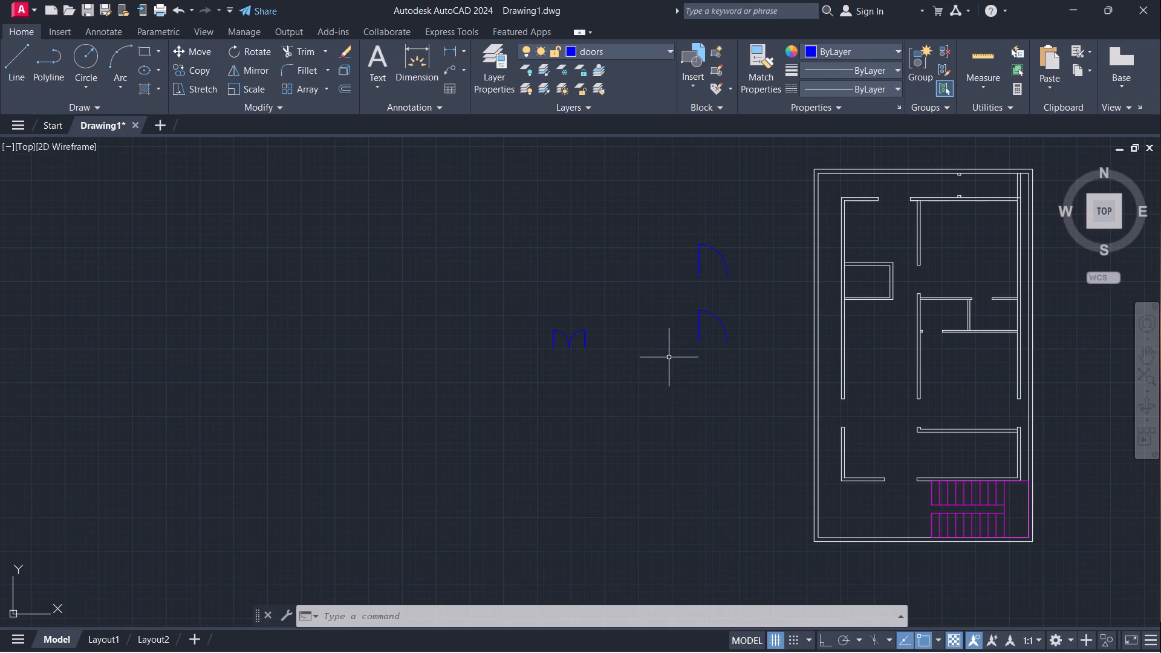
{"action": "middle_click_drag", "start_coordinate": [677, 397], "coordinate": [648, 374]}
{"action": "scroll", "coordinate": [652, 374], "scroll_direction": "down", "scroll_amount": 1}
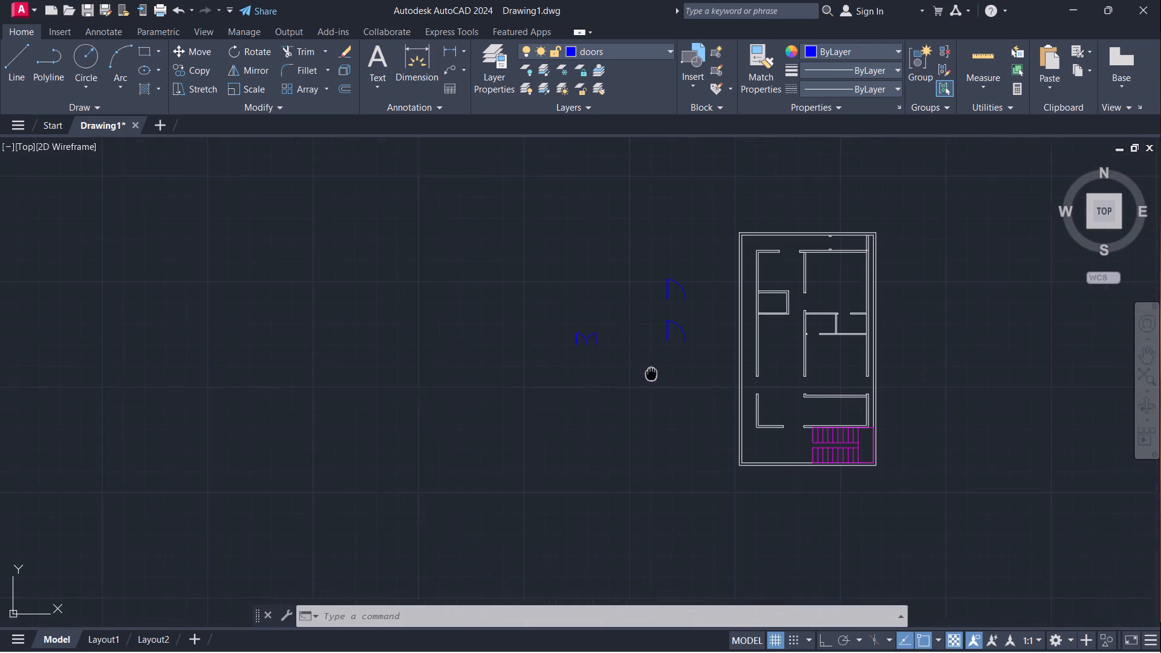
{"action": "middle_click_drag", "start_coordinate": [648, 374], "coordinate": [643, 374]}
Scale the northern single door by reference from its hinge-side base corner, using its opening width as reference and 2'6" as new length.
{"action": "scroll", "coordinate": [660, 346], "scroll_direction": "up", "scroll_amount": 1}
{"action": "middle_click_drag", "start_coordinate": [675, 378], "coordinate": [639, 371]}
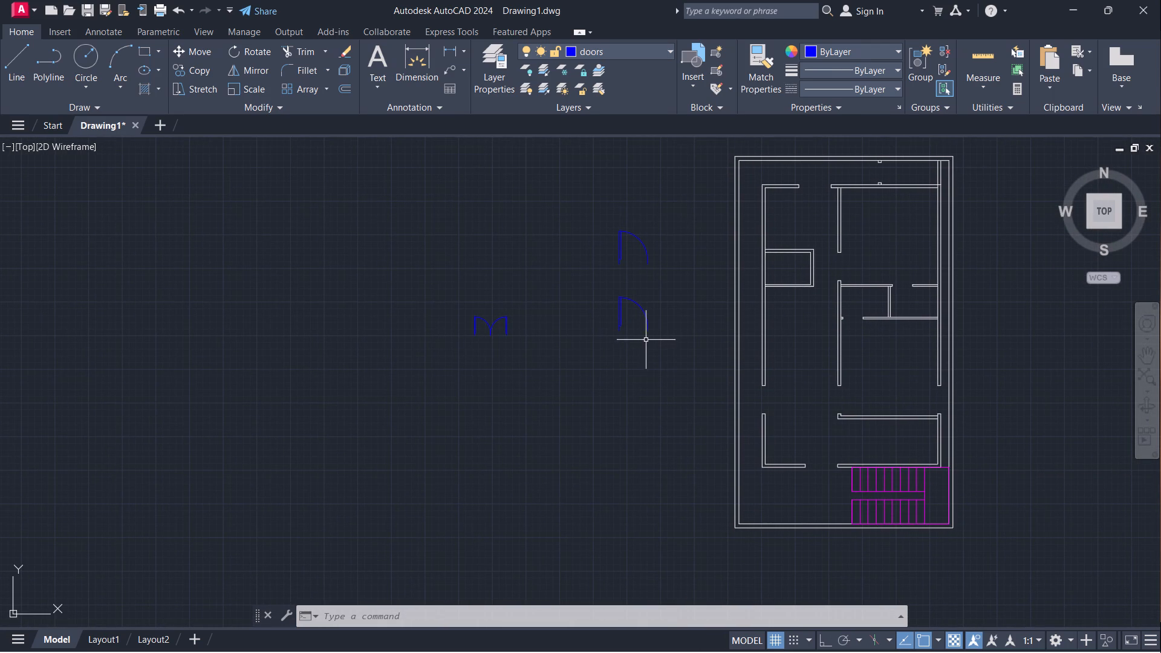
{"action": "left_click", "coordinate": [639, 239]}
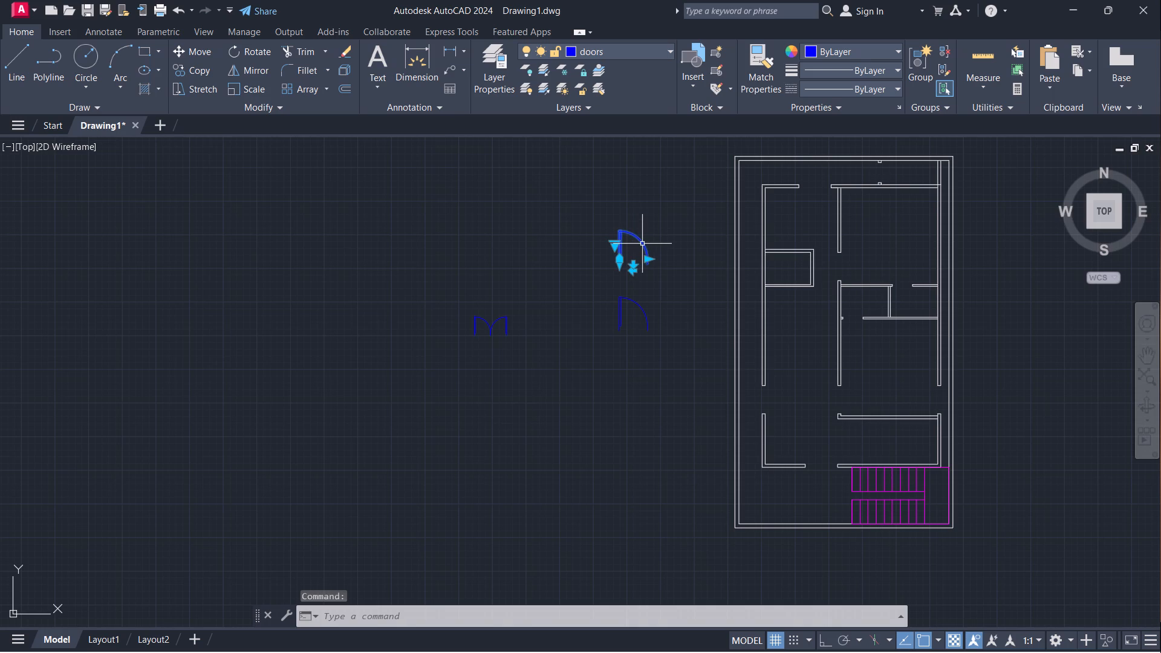
{"action": "type", "text": "sc"}
{"action": "key", "text": "Return"}
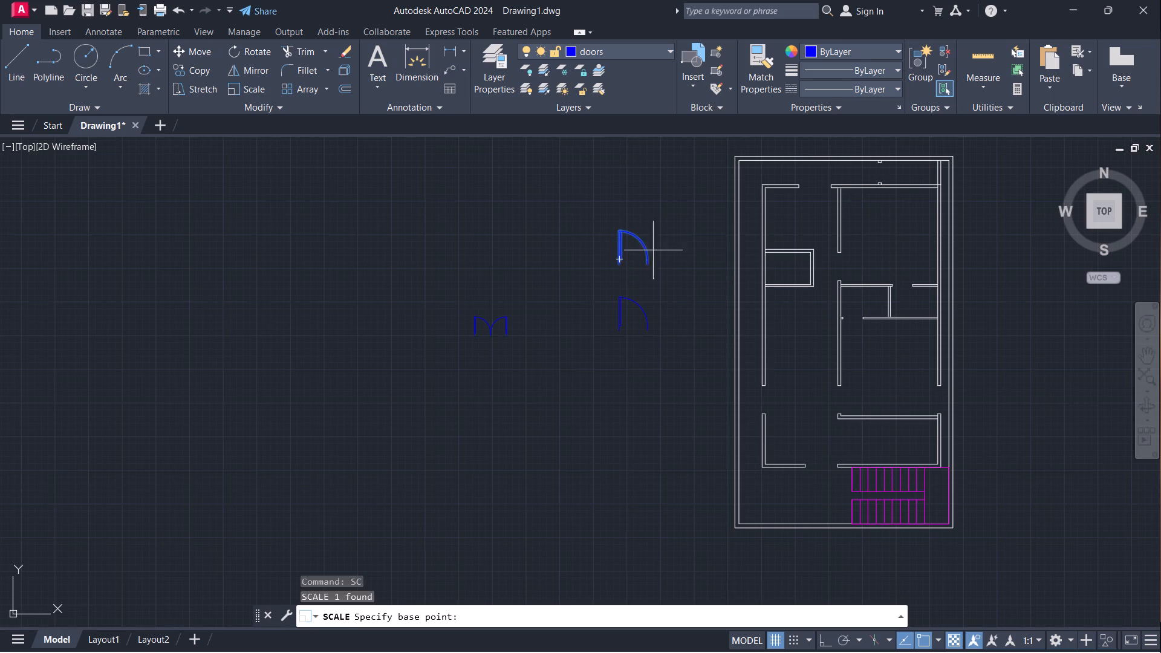
{"action": "scroll", "coordinate": [622, 279], "scroll_direction": "up", "scroll_amount": 2}
{"action": "left_click", "coordinate": [608, 245]}
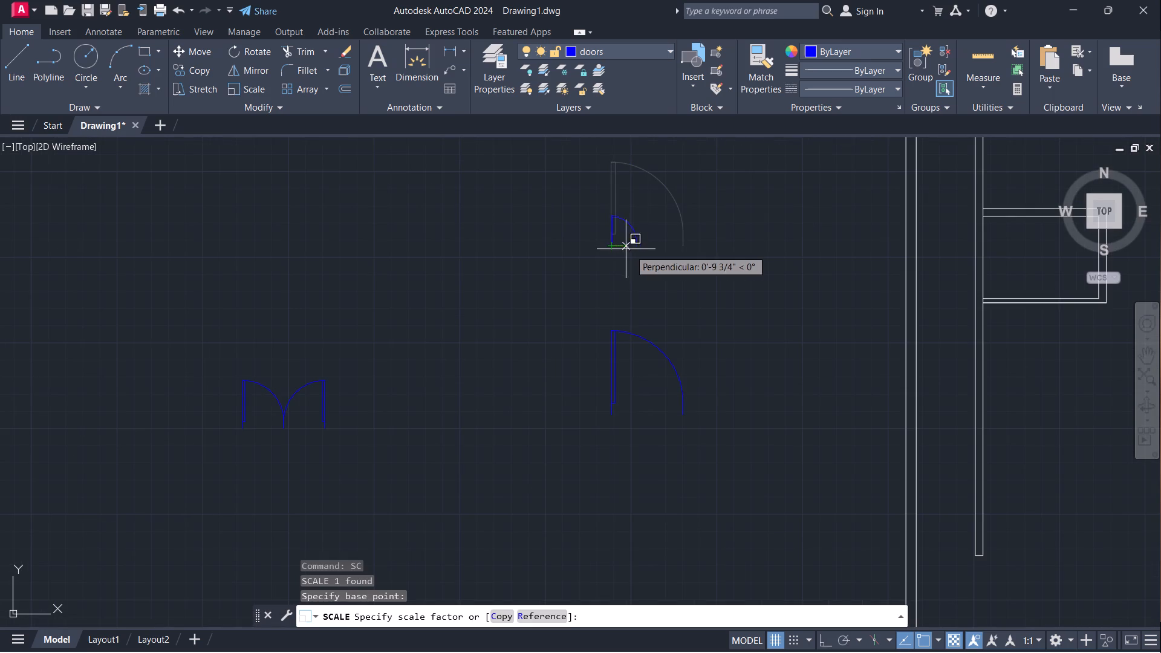
{"action": "left_click", "coordinate": [524, 614]}
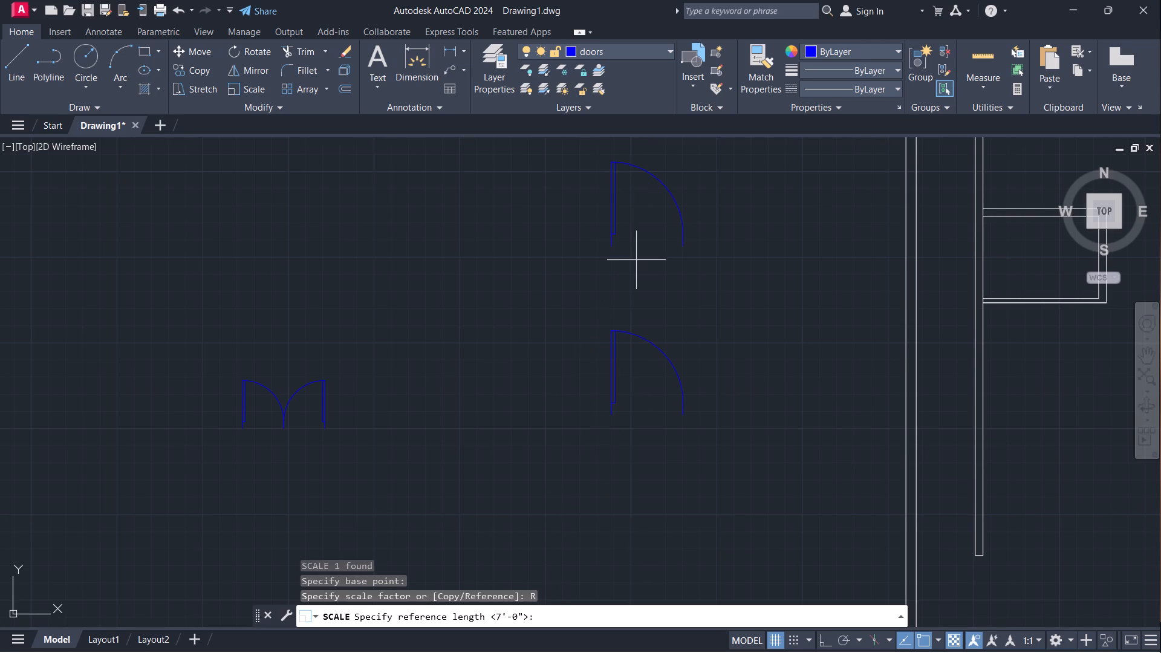
{"action": "left_click", "coordinate": [614, 250]}
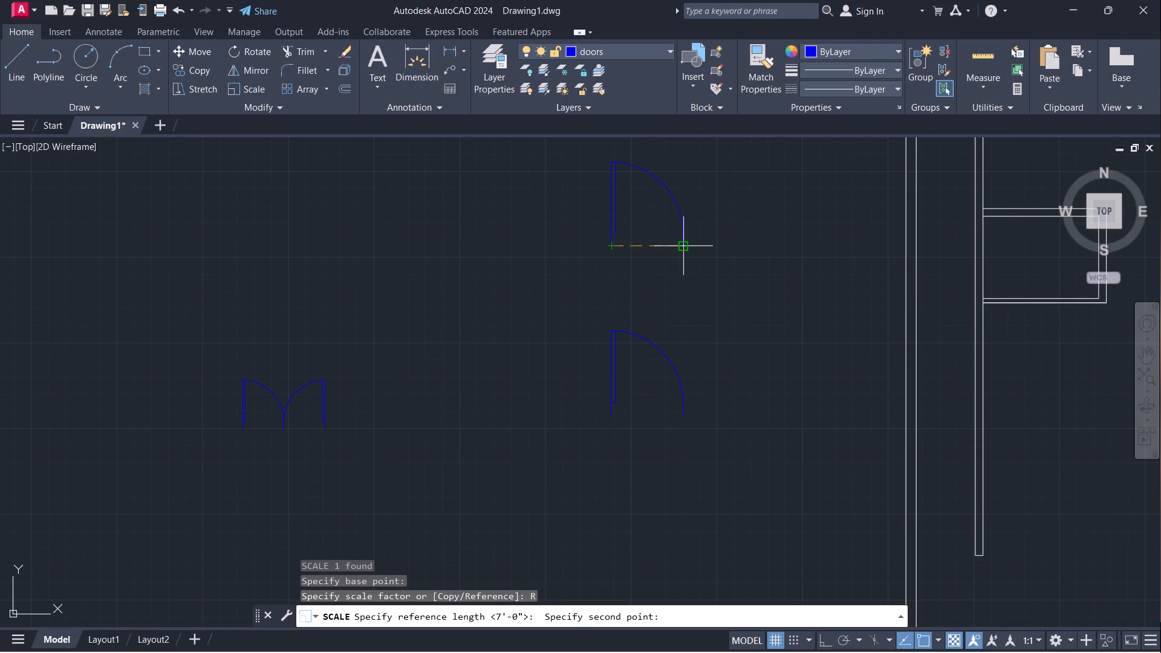
{"action": "left_click", "coordinate": [688, 244]}
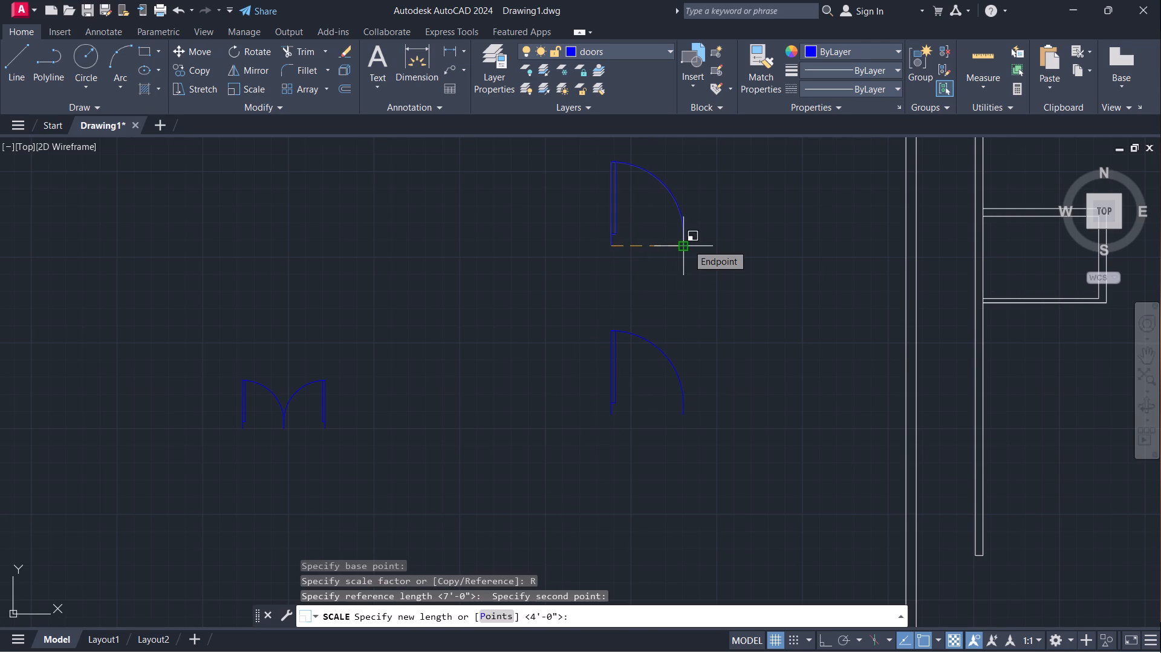
{"action": "type", "text": "2'6"}
{"action": "key", "text": "shift+quotedbl"}
{"action": "key", "text": "Return"}
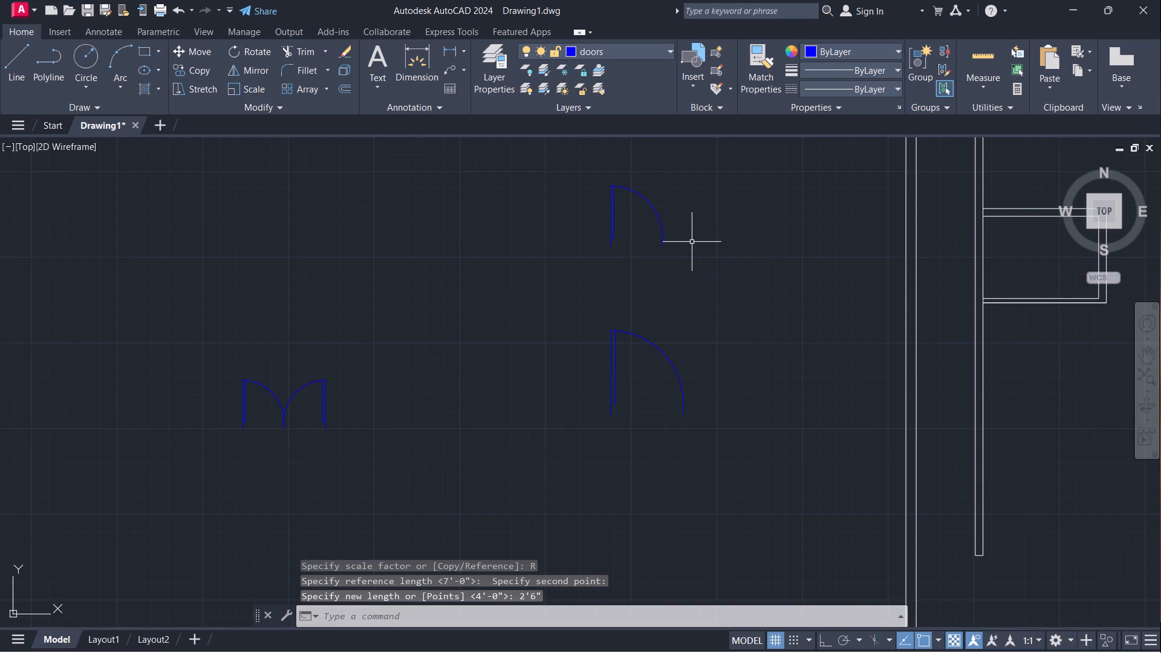
Mirror both single doors across a vertical line just east of them with ortho on, keeping the originals.
{"action": "scroll", "coordinate": [692, 242], "scroll_direction": "down", "scroll_amount": 2}
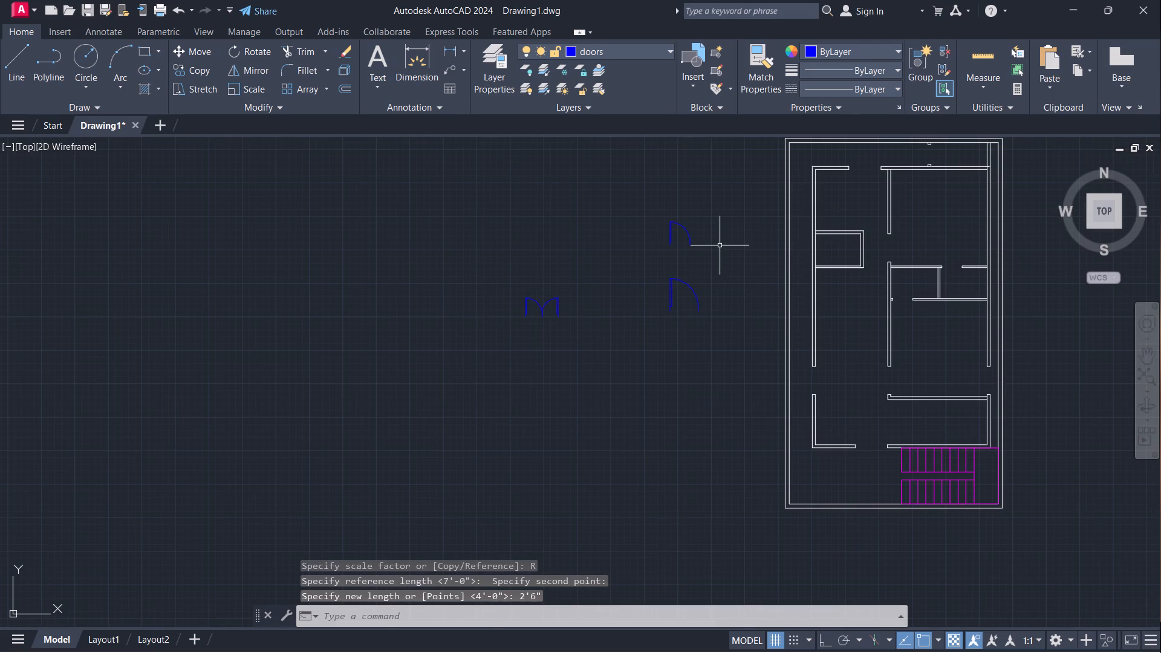
{"action": "left_click", "coordinate": [668, 300]}
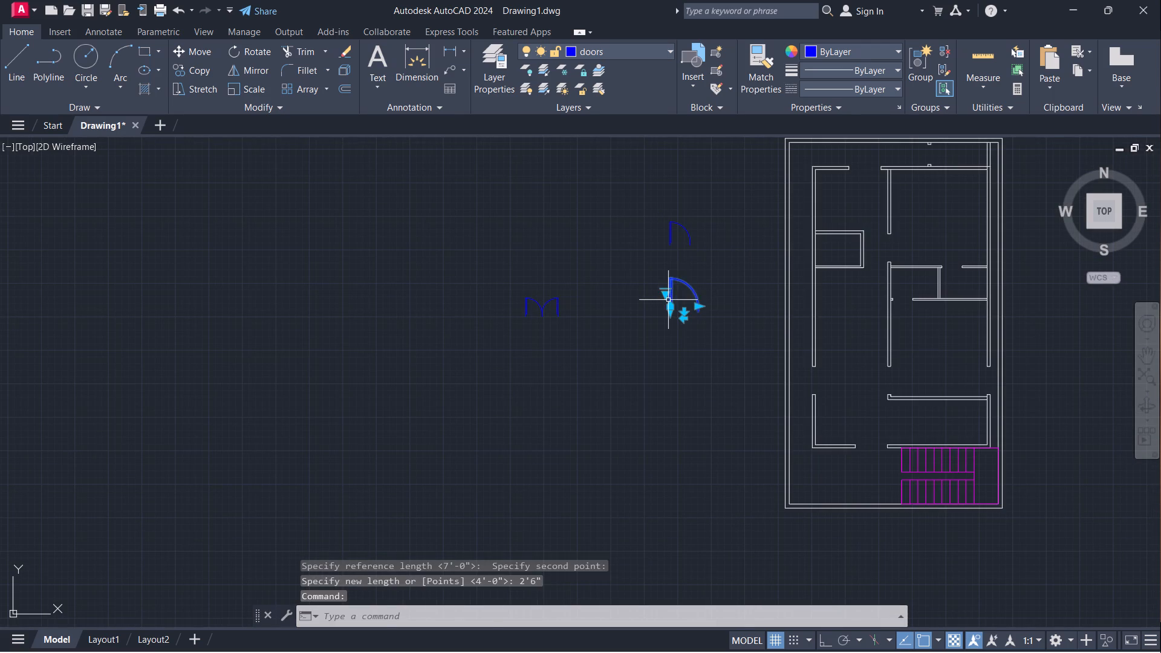
{"action": "left_click", "coordinate": [672, 242]}
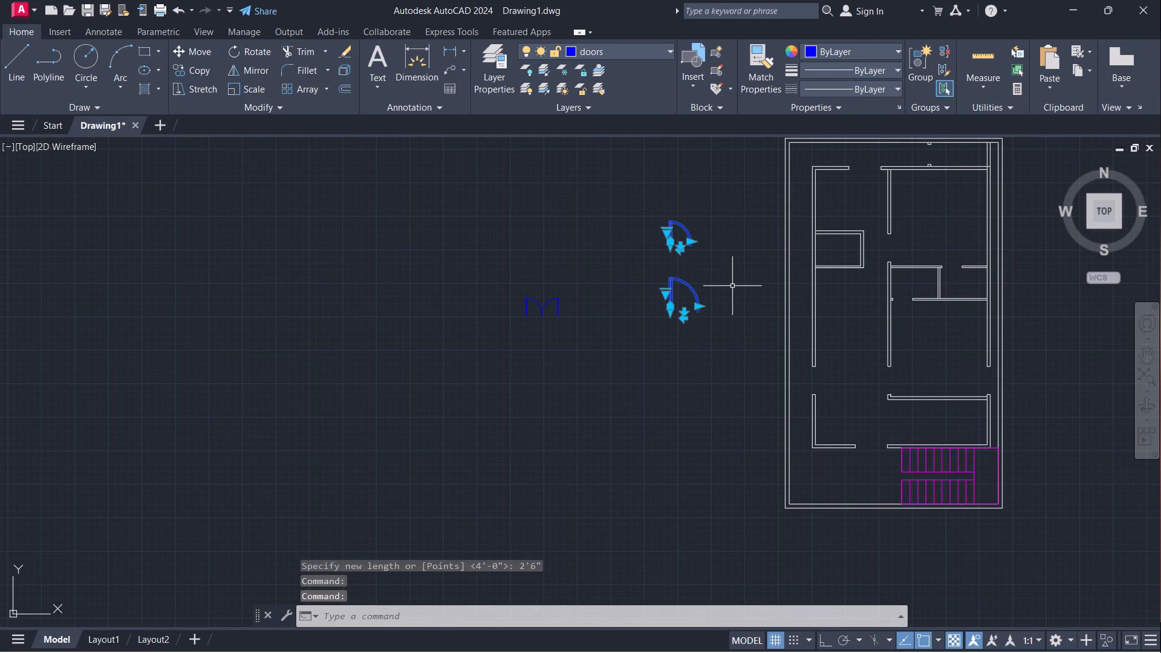
{"action": "type", "text": "mi"}
{"action": "key", "text": "Return"}
{"action": "left_click_drag", "start_coordinate": [727, 314], "coordinate": [727, 309]}
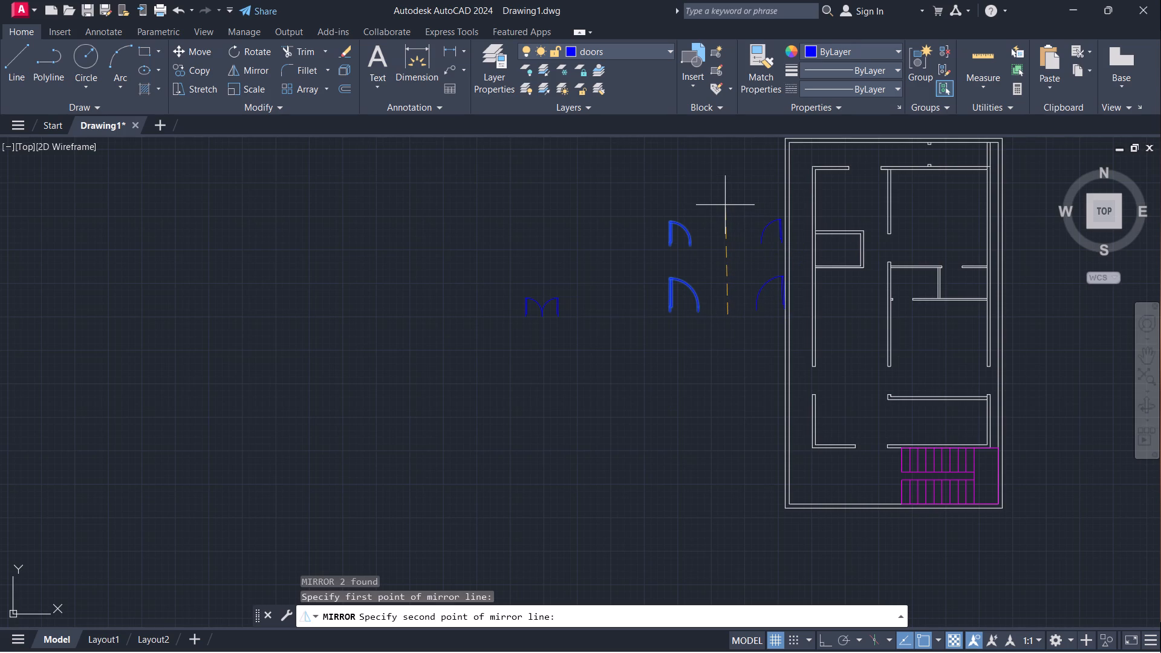
{"action": "key", "text": "F8"}
{"action": "left_click", "coordinate": [725, 203]}
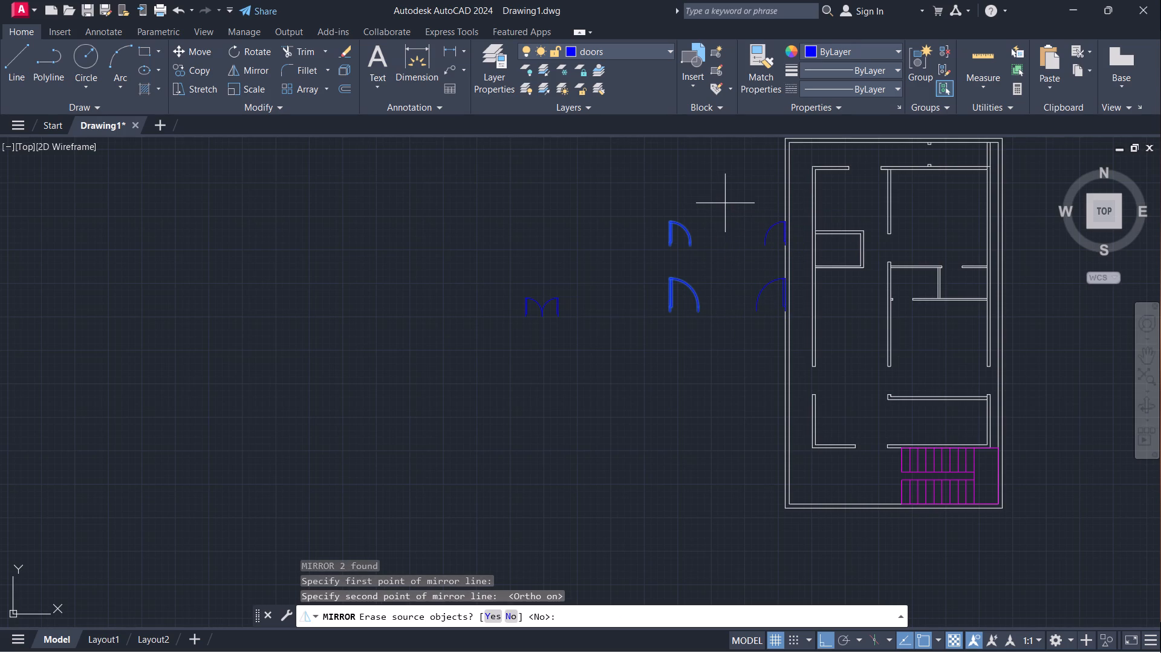
{"action": "key", "text": "Return"}
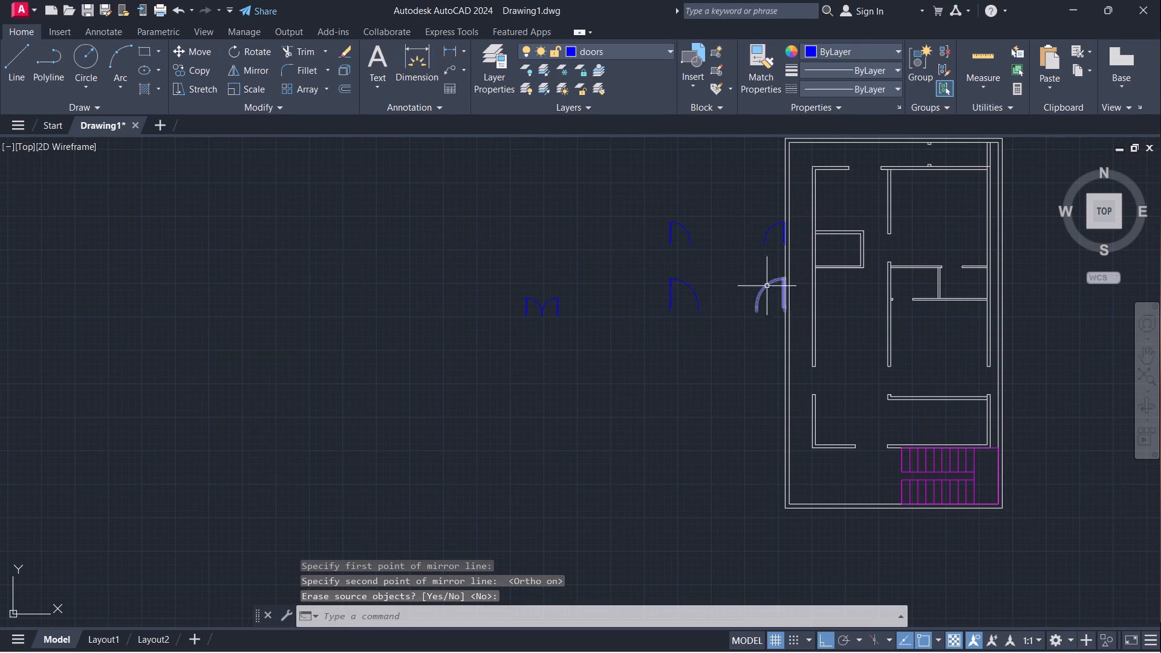
Move the two mirrored single doors about 2'-10" west, clear of the plan's outer wall.
{"action": "left_click", "coordinate": [767, 289]}
{"action": "left_click", "coordinate": [767, 242]}
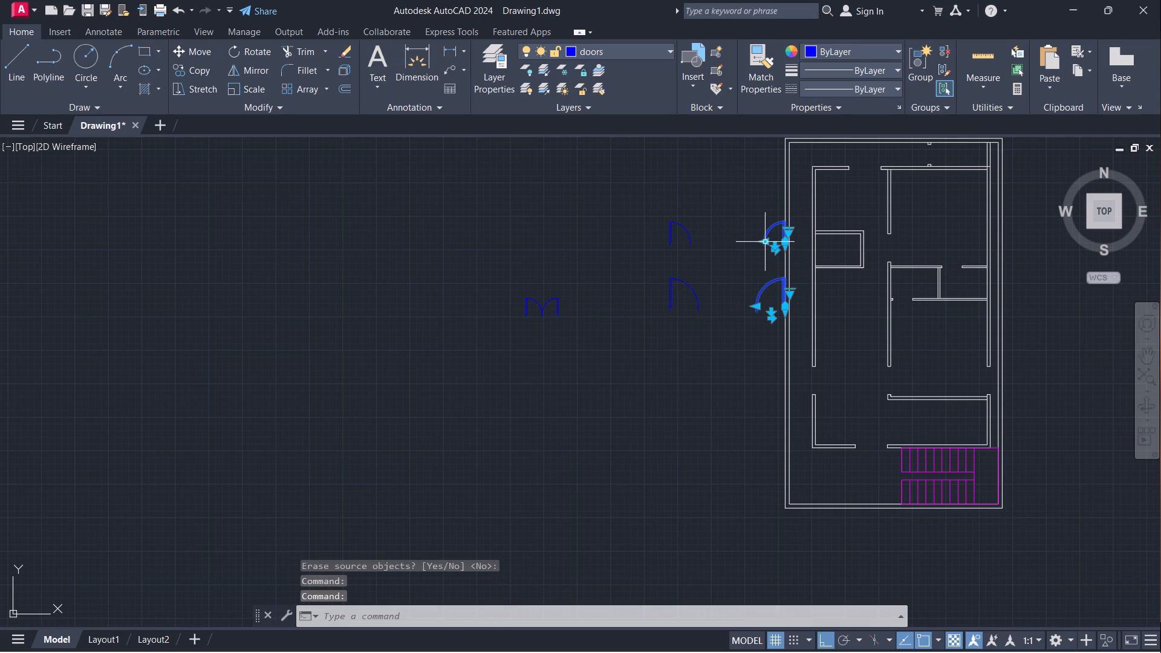
{"action": "key", "text": "m"}
{"action": "key", "text": "Return"}
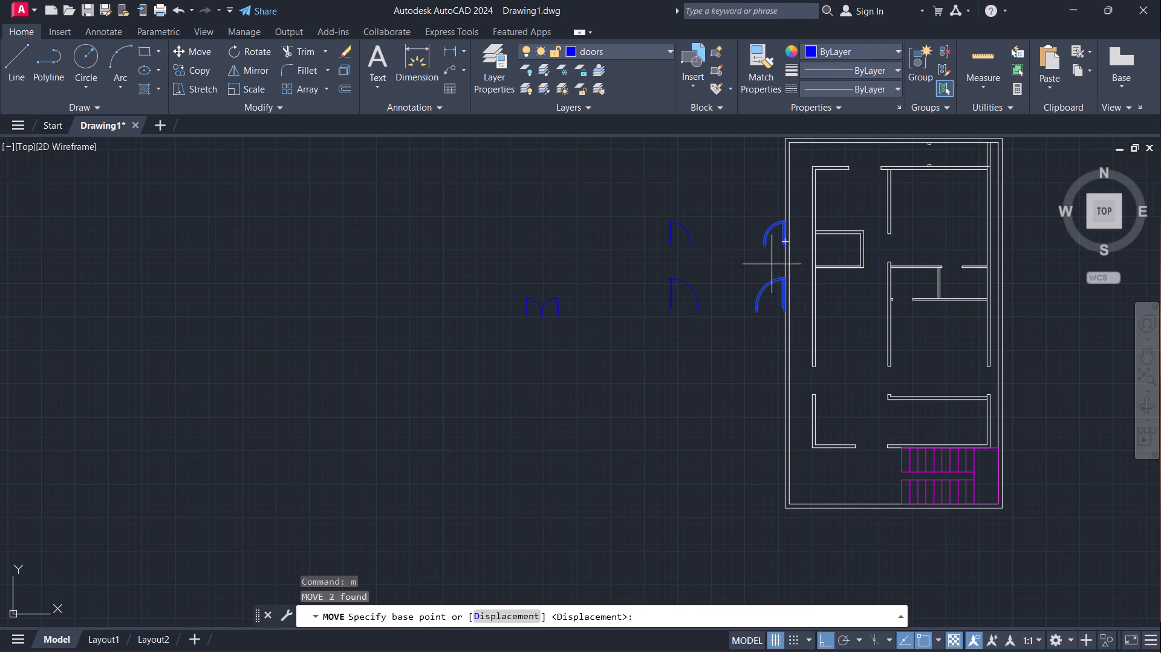
{"action": "left_click", "coordinate": [758, 316]}
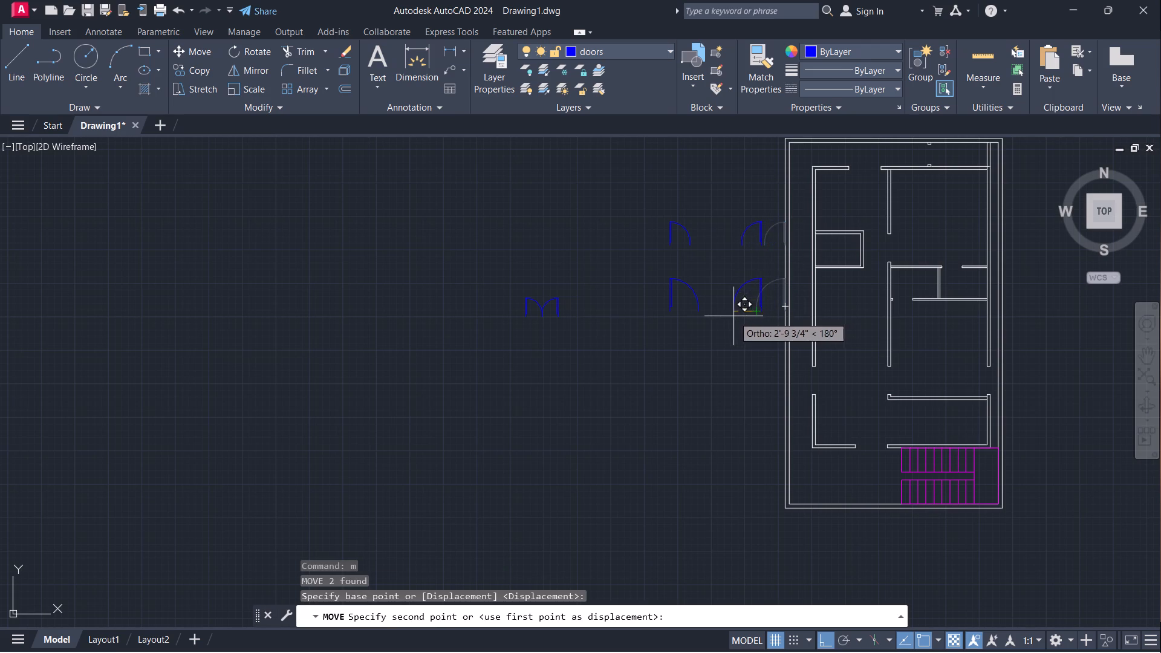
{"action": "left_click", "coordinate": [733, 316]}
{"action": "key", "text": "Escape"}
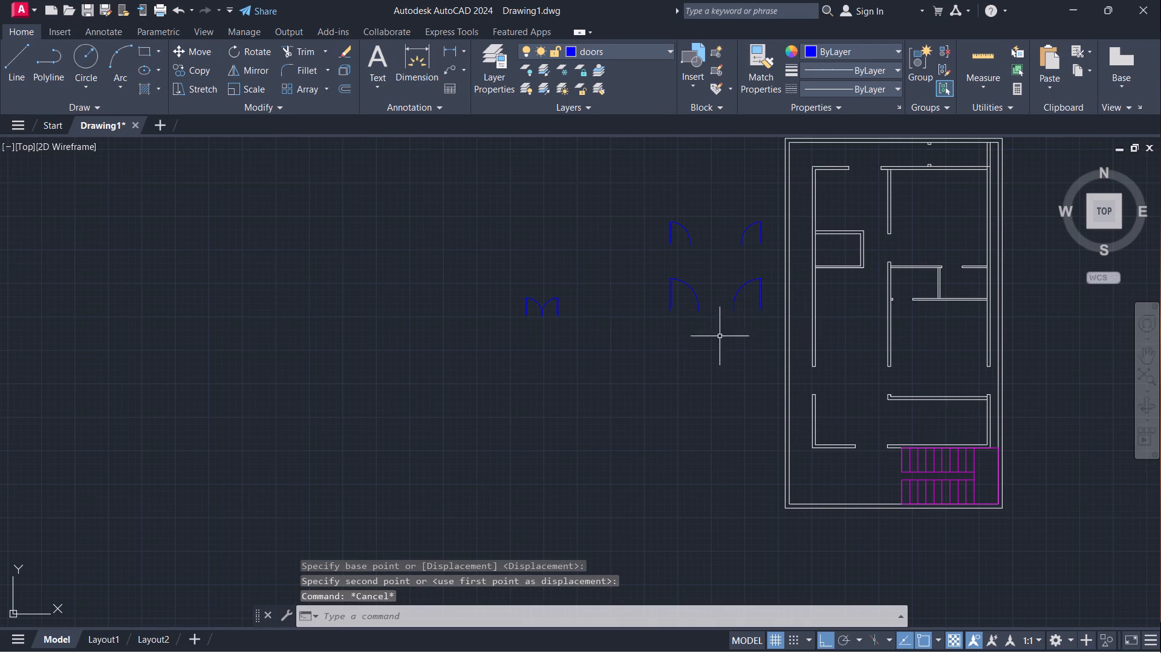
Copy the mirrored 2'6" door by its hinge-side base corner to the lower wall-end corner east of the small central room's south opening.
{"action": "scroll", "coordinate": [710, 337], "scroll_direction": "down", "scroll_amount": 2}
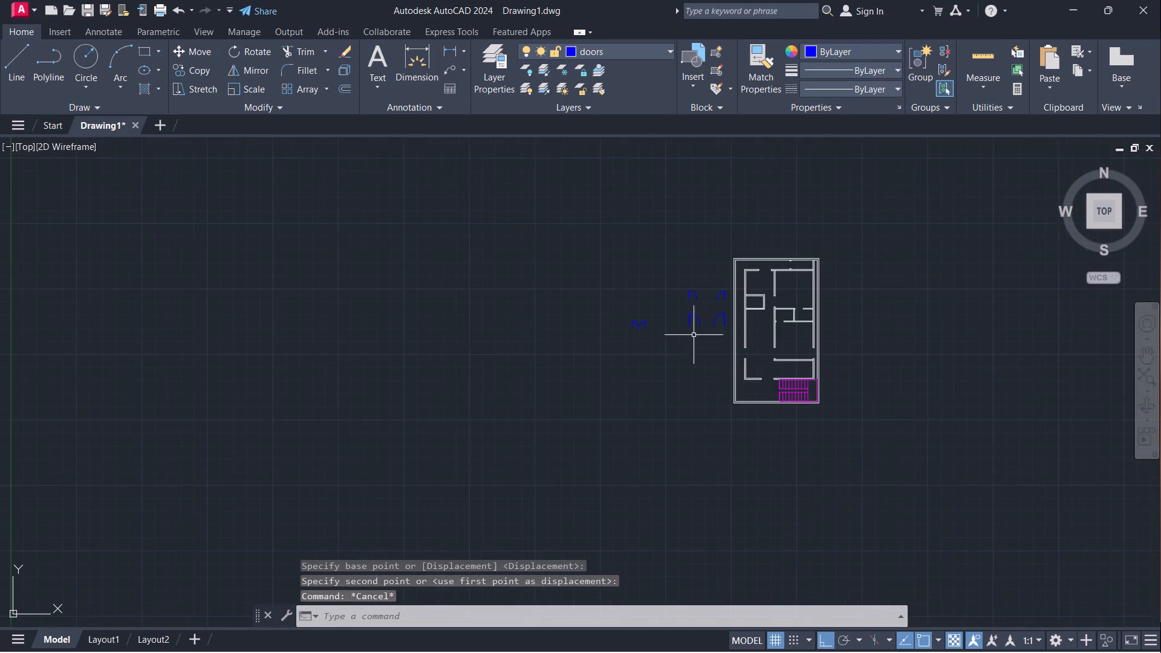
{"action": "scroll", "coordinate": [695, 356], "scroll_direction": "up", "scroll_amount": 1}
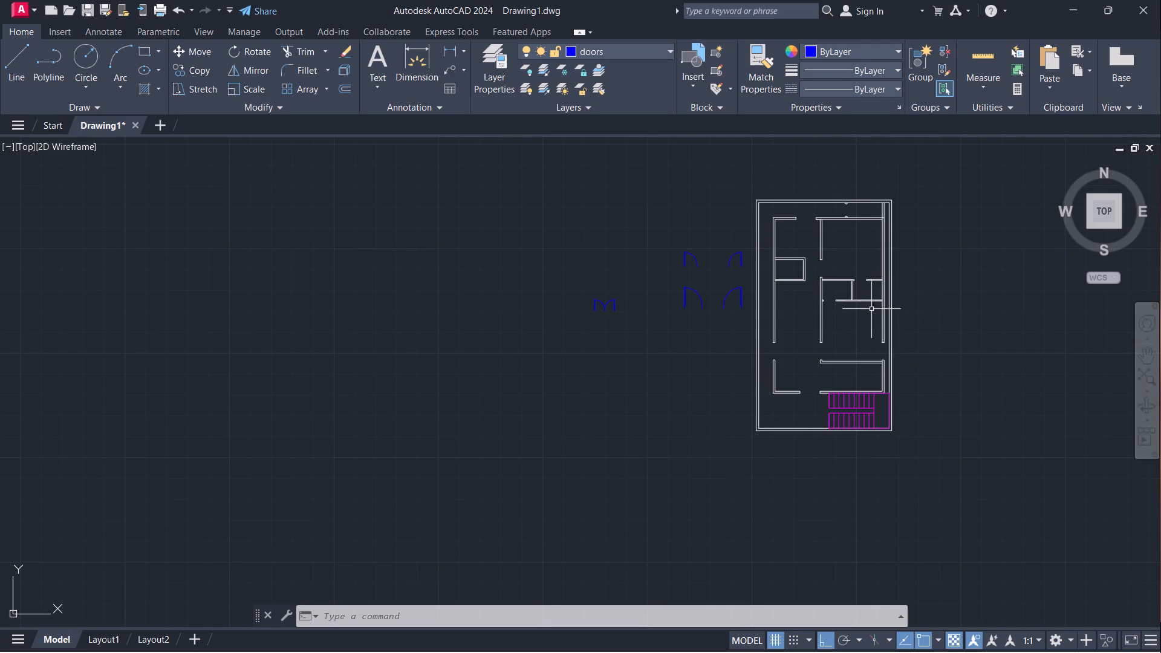
{"action": "scroll", "coordinate": [859, 214], "scroll_direction": "up", "scroll_amount": 2}
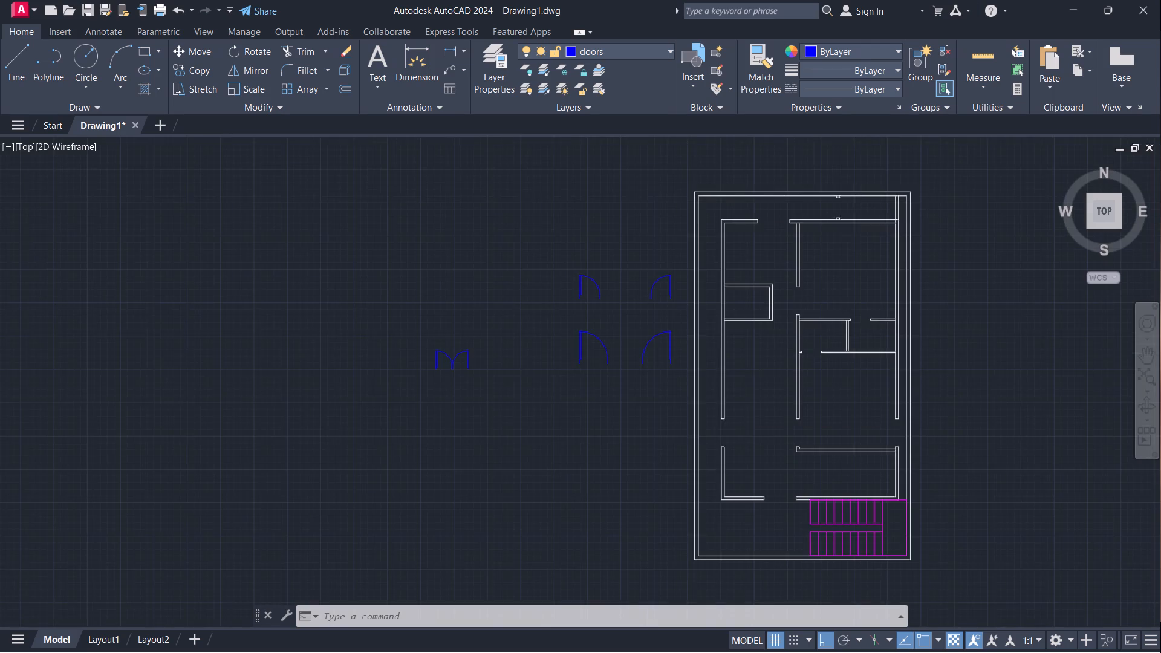
{"action": "scroll", "coordinate": [848, 232], "scroll_direction": "down", "scroll_amount": 1}
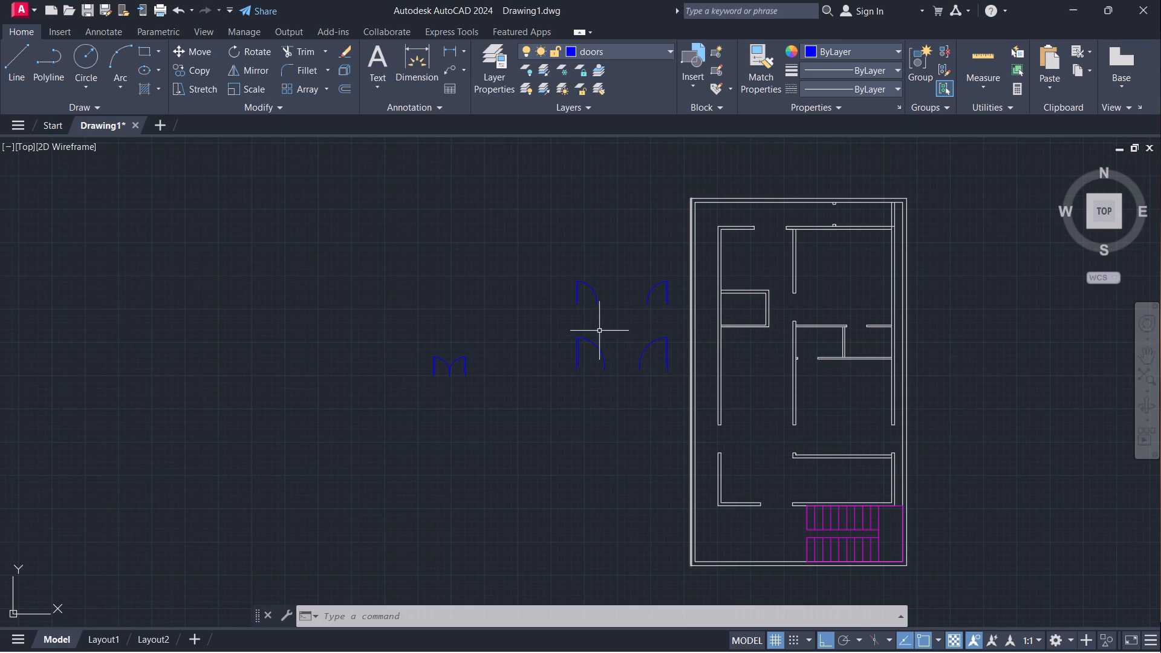
{"action": "left_click", "coordinate": [668, 305]}
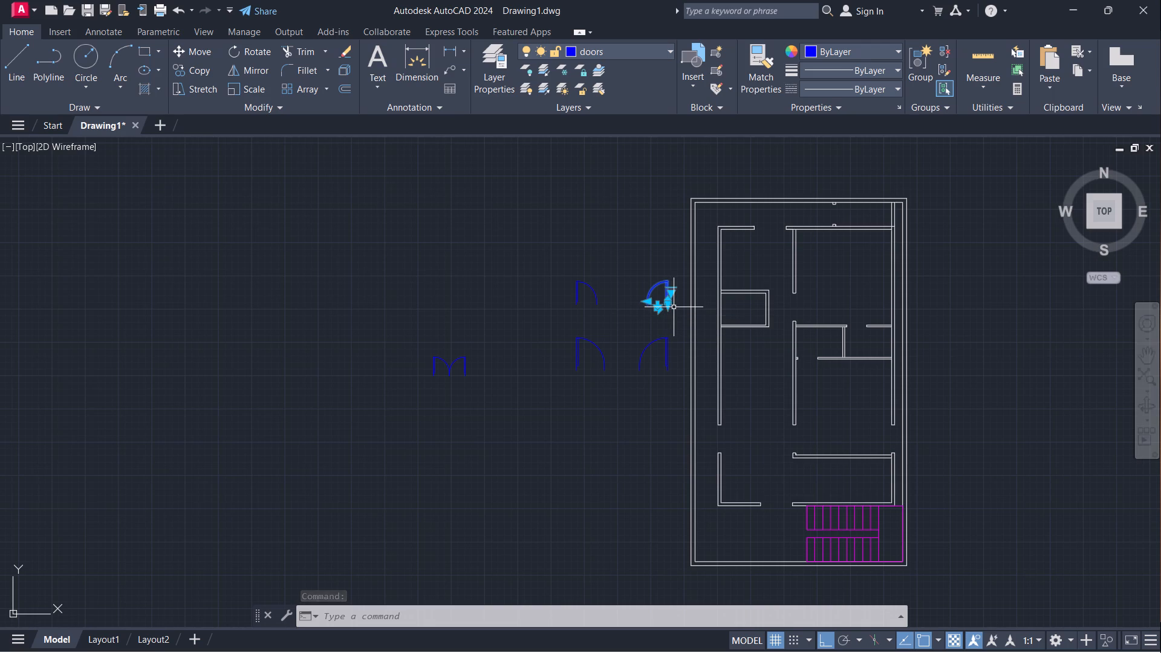
{"action": "type", "text": "co"}
{"action": "key", "text": "Return"}
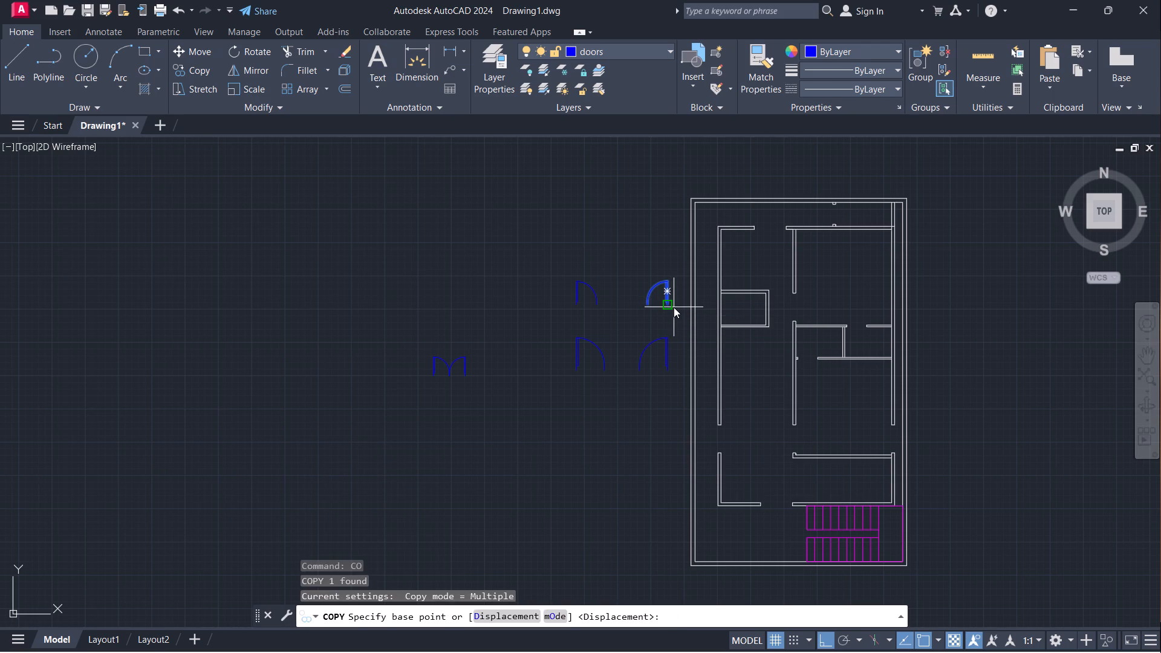
{"action": "left_click", "coordinate": [669, 305]}
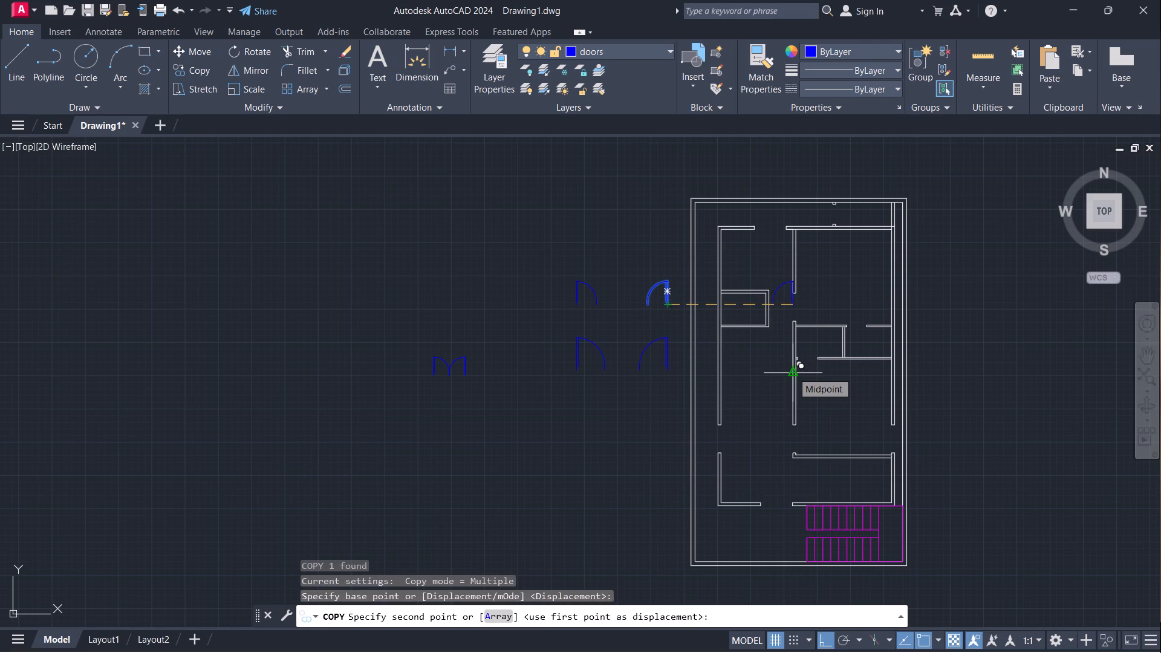
{"action": "key", "text": "F8"}
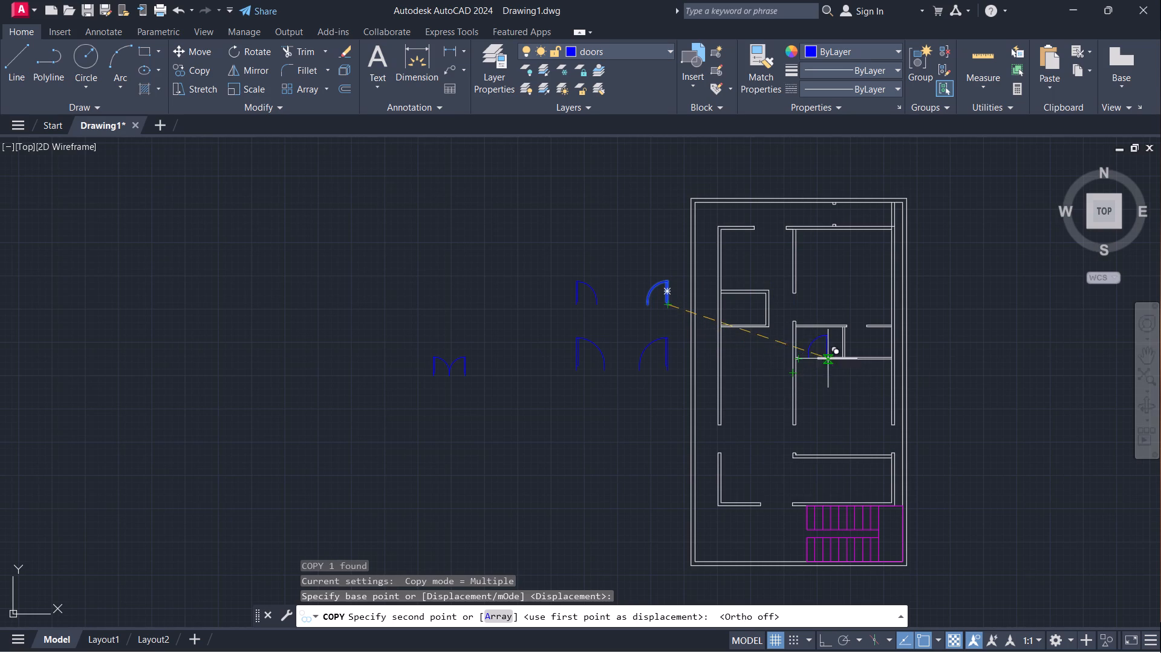
{"action": "scroll", "coordinate": [834, 369], "scroll_direction": "up", "scroll_amount": 5}
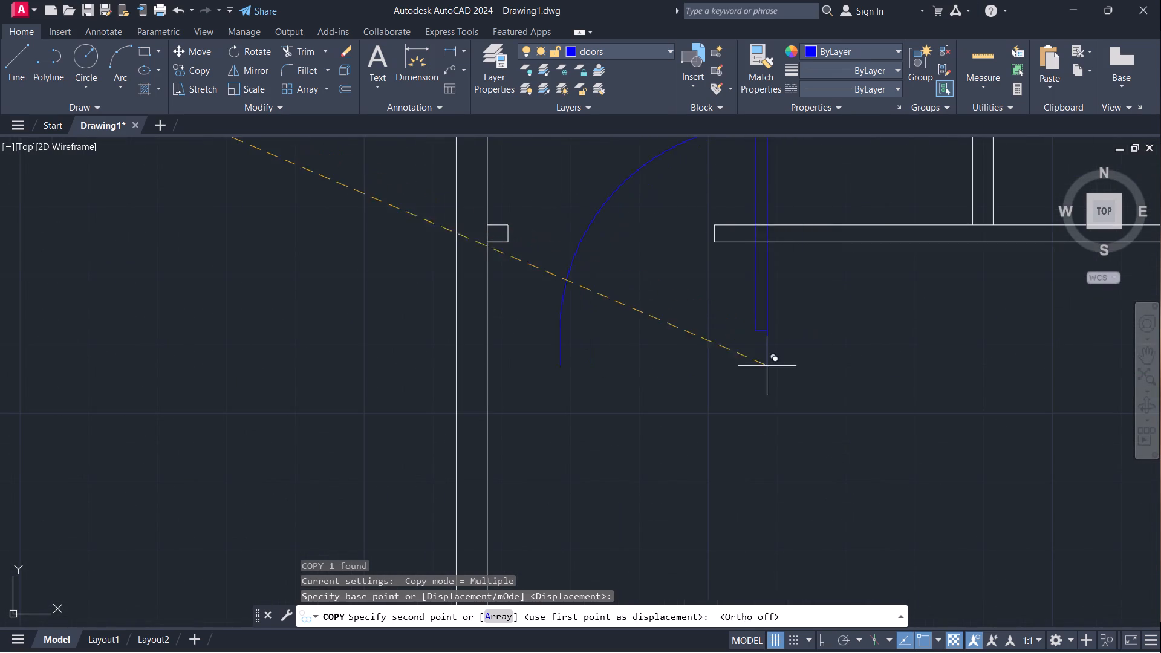
{"action": "scroll", "coordinate": [772, 377], "scroll_direction": "down", "scroll_amount": 1}
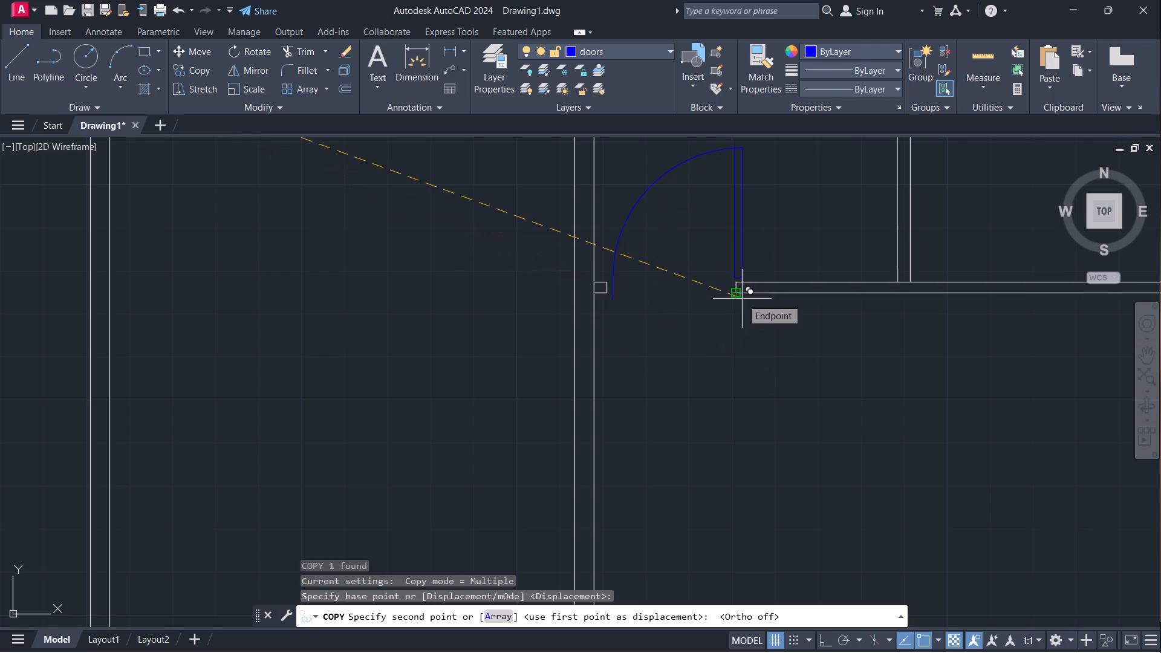
{"action": "scroll", "coordinate": [738, 298], "scroll_direction": "up", "scroll_amount": 3}
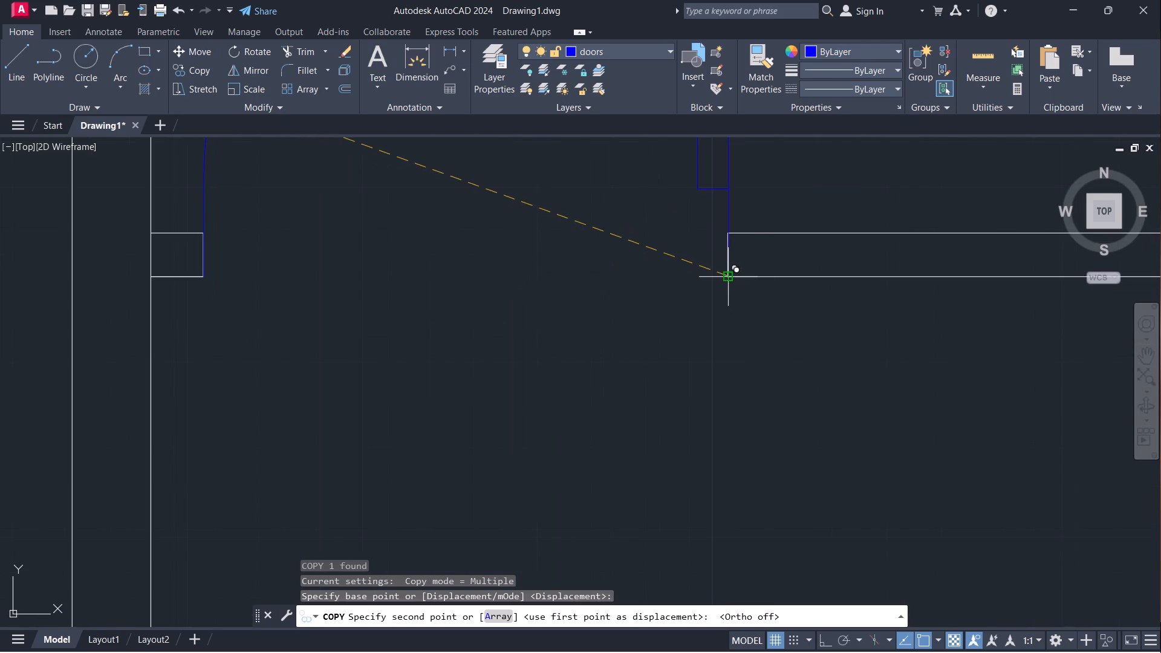
{"action": "left_click", "coordinate": [730, 278]}
{"action": "key", "text": "Escape"}
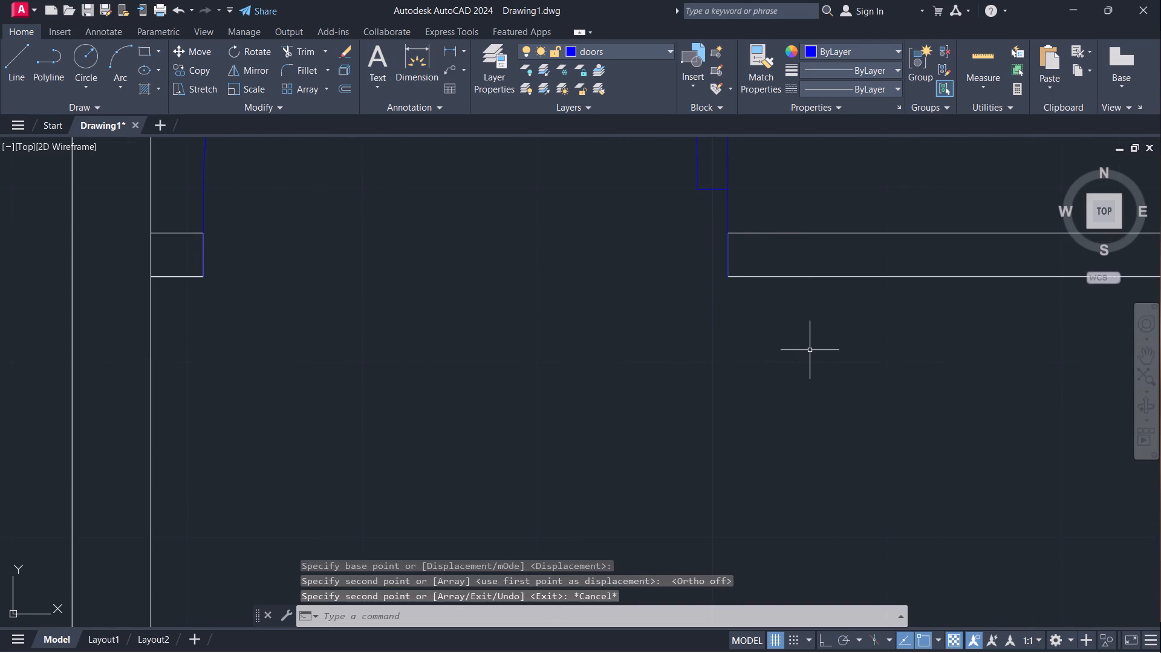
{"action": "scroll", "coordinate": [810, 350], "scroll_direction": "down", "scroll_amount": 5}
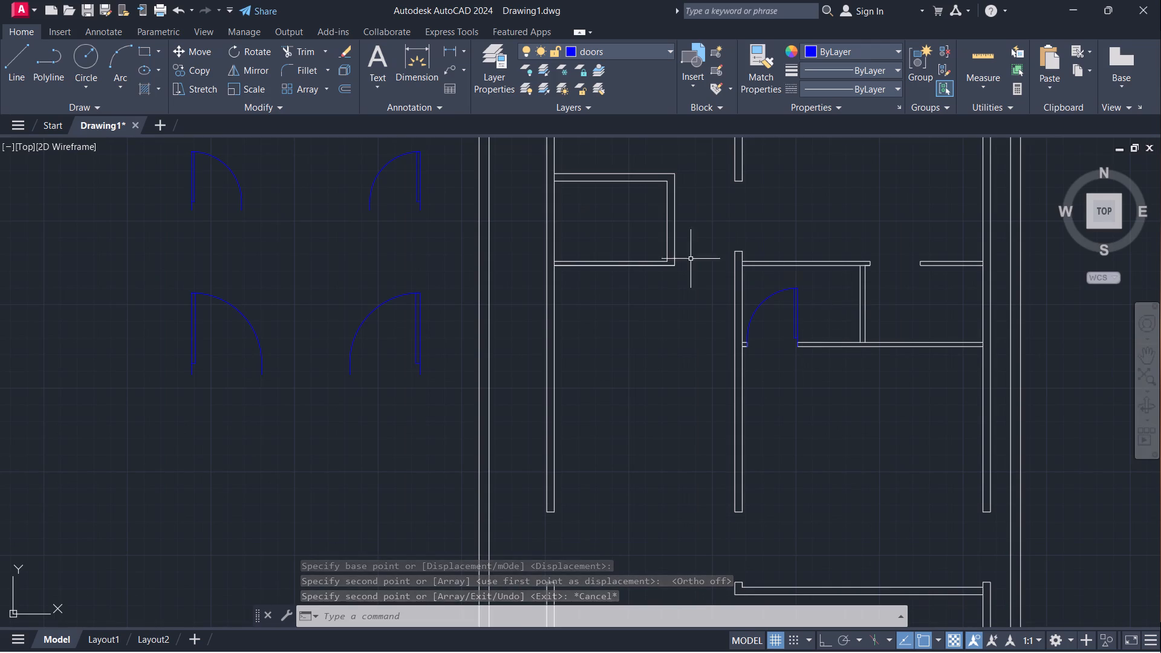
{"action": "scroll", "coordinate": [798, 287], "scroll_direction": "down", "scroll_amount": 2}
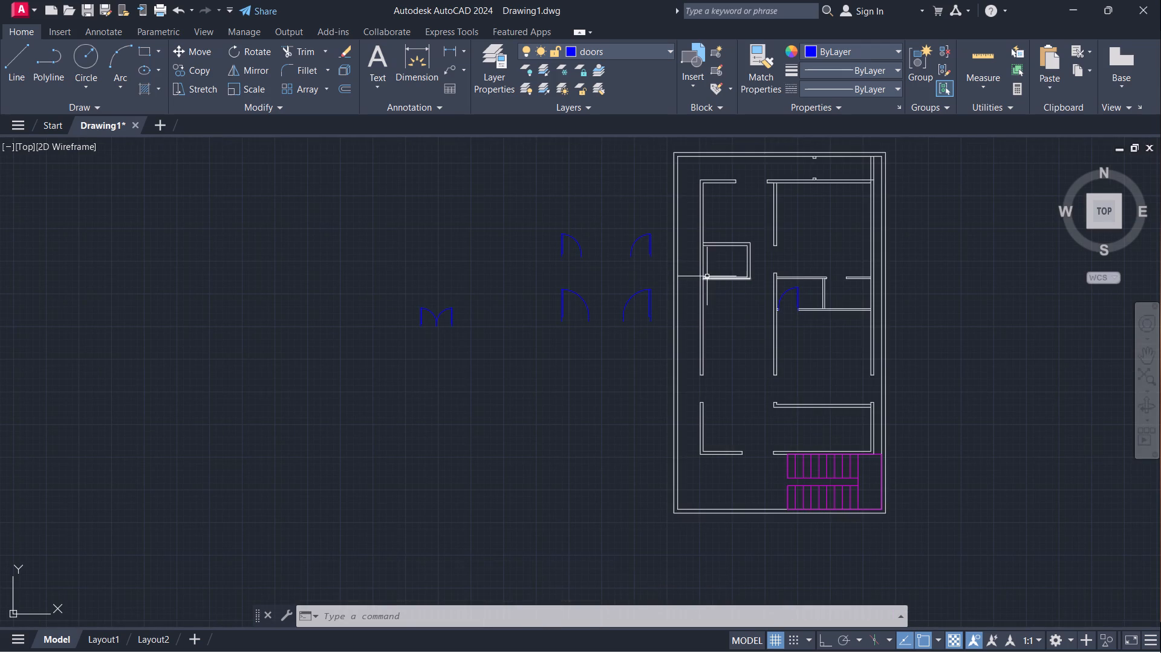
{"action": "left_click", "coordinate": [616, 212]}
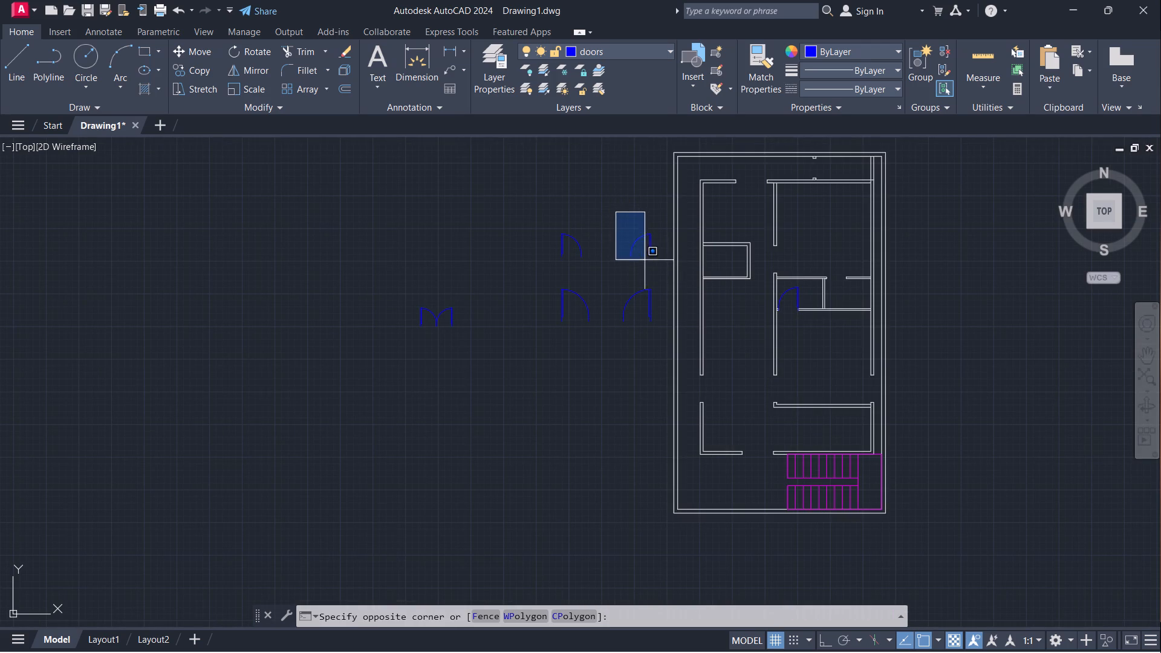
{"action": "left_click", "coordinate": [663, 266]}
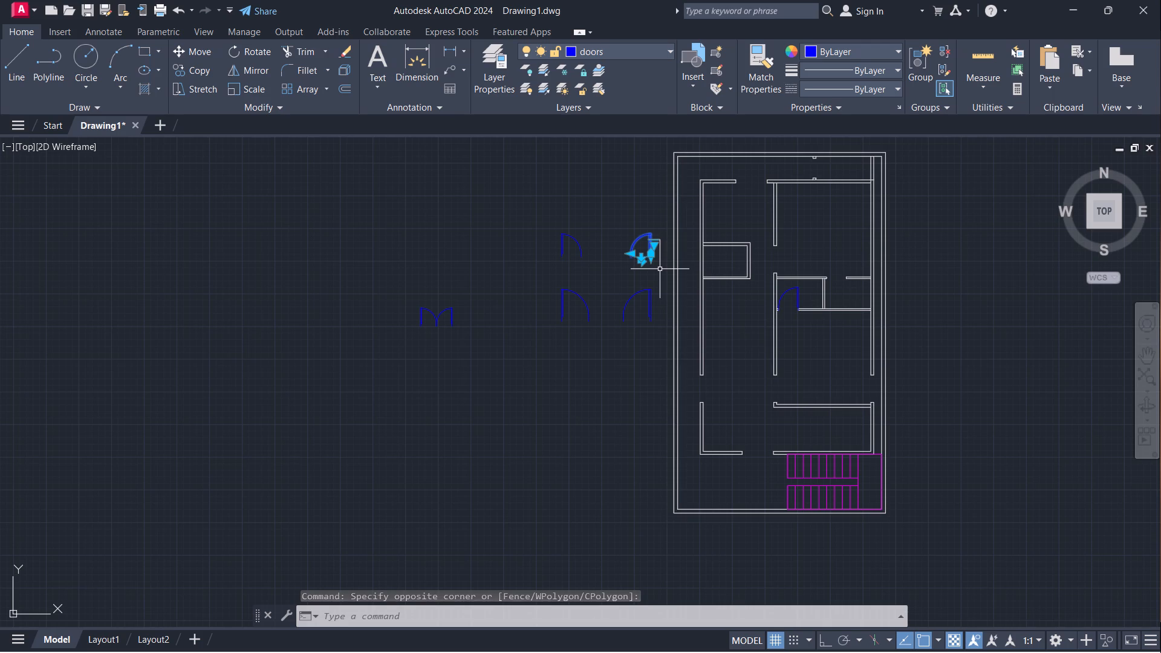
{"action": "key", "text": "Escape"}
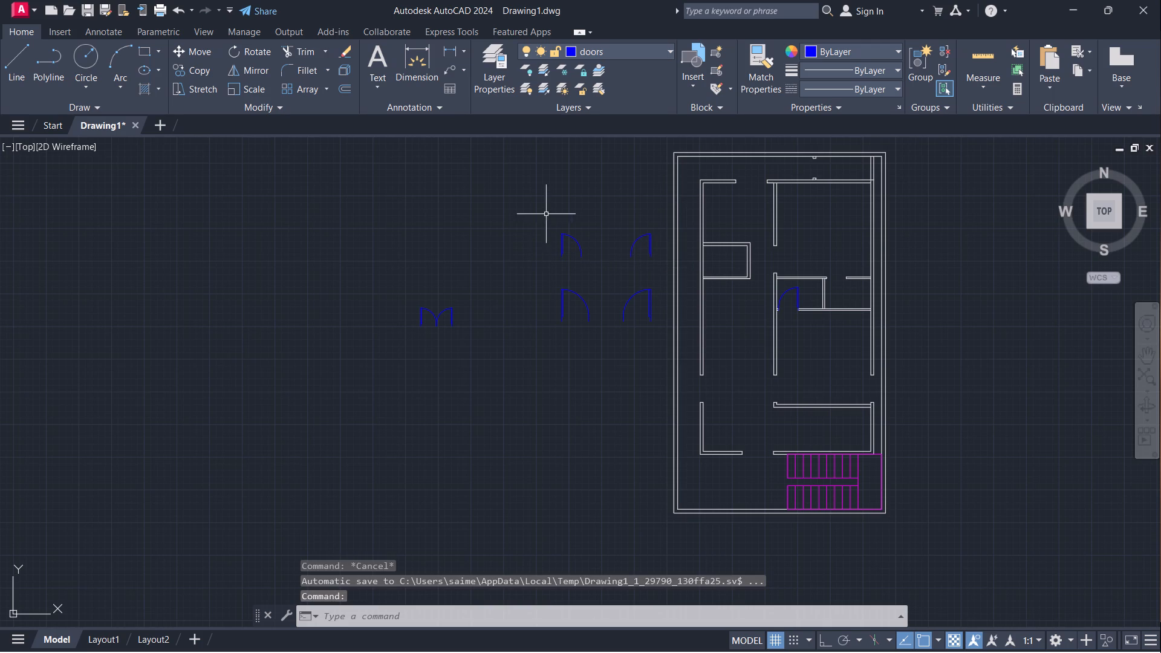
Mirror the original 2'6" single door across a horizontal line south of the loose doors with ortho on, keeping the original.
{"action": "left_click", "coordinate": [544, 200]}
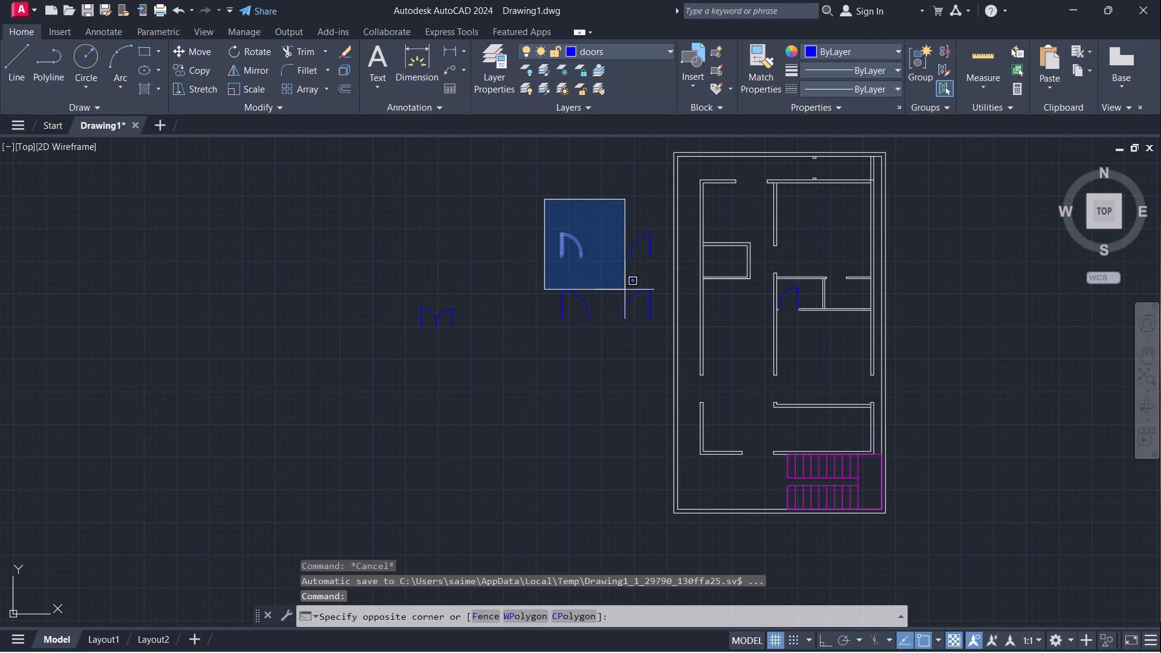
{"action": "left_click", "coordinate": [625, 290]}
{"action": "type", "text": "mi"}
{"action": "key", "text": "Return"}
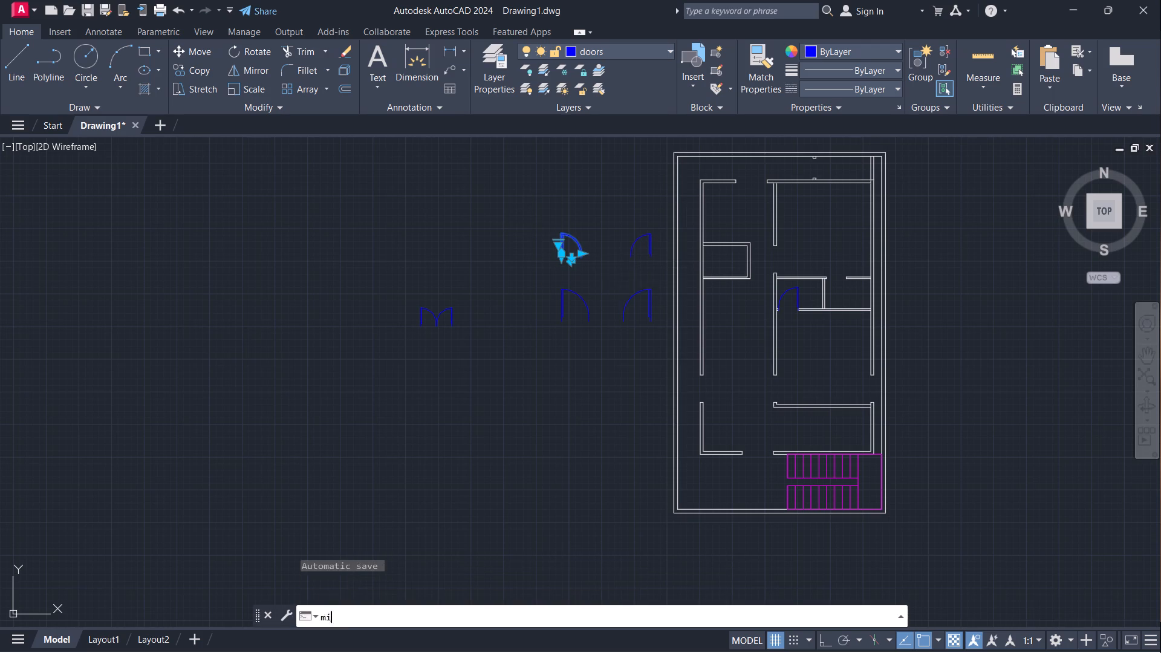
{"action": "left_click_drag", "start_coordinate": [525, 359], "coordinate": [519, 357]}
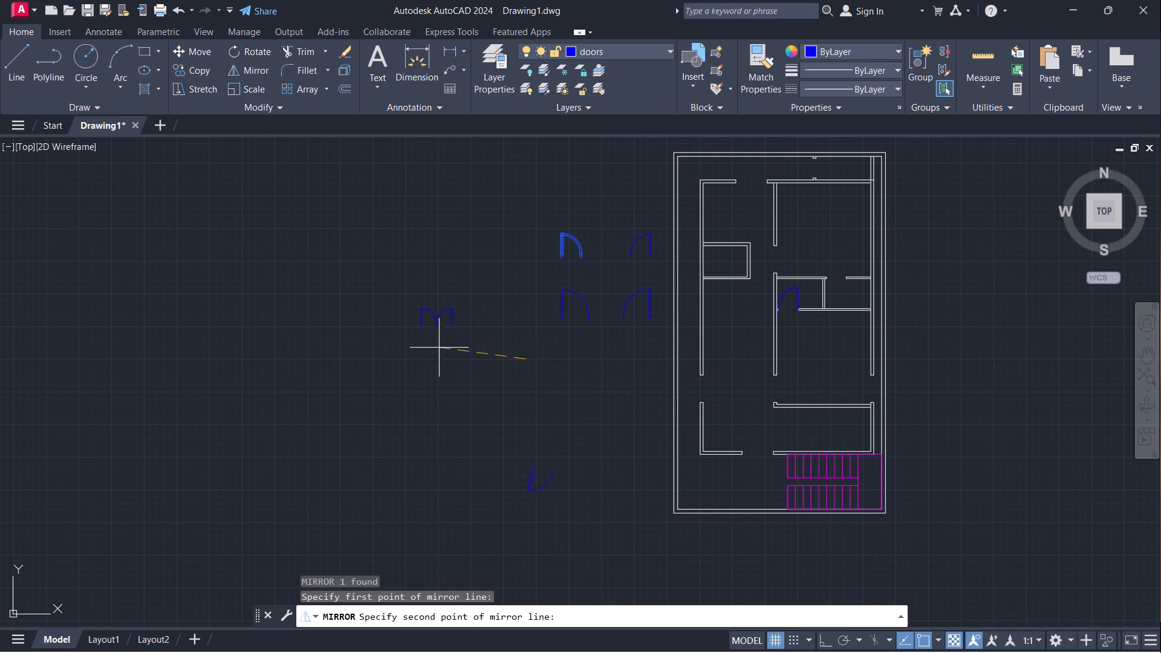
{"action": "key", "text": "F8"}
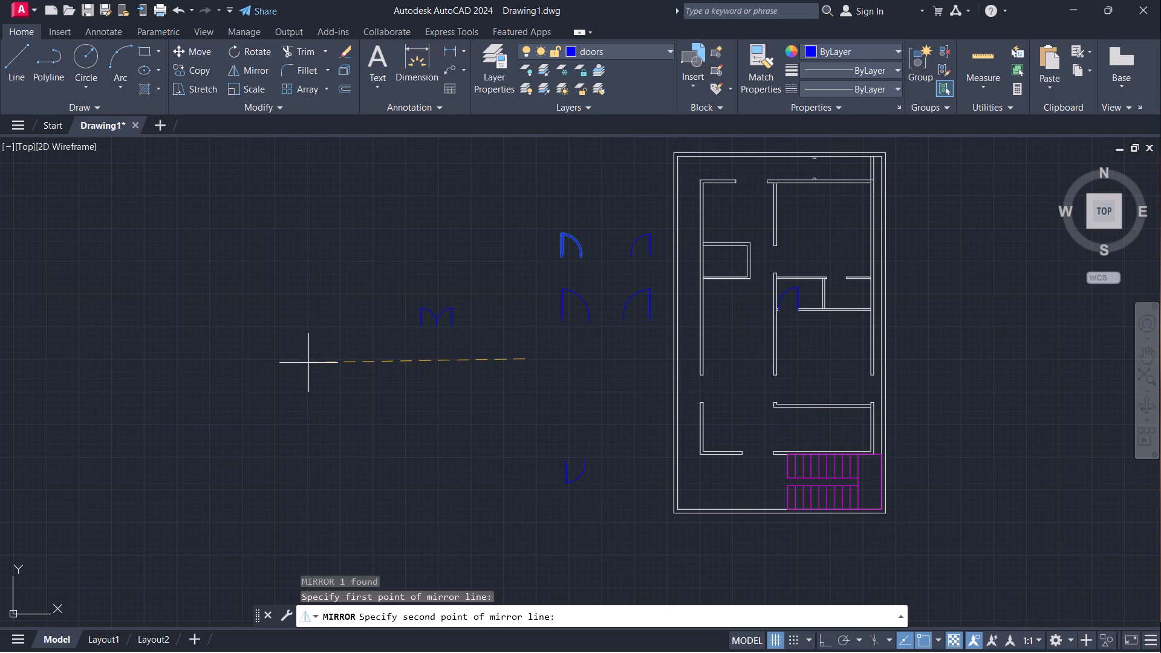
{"action": "left_click", "coordinate": [309, 363]}
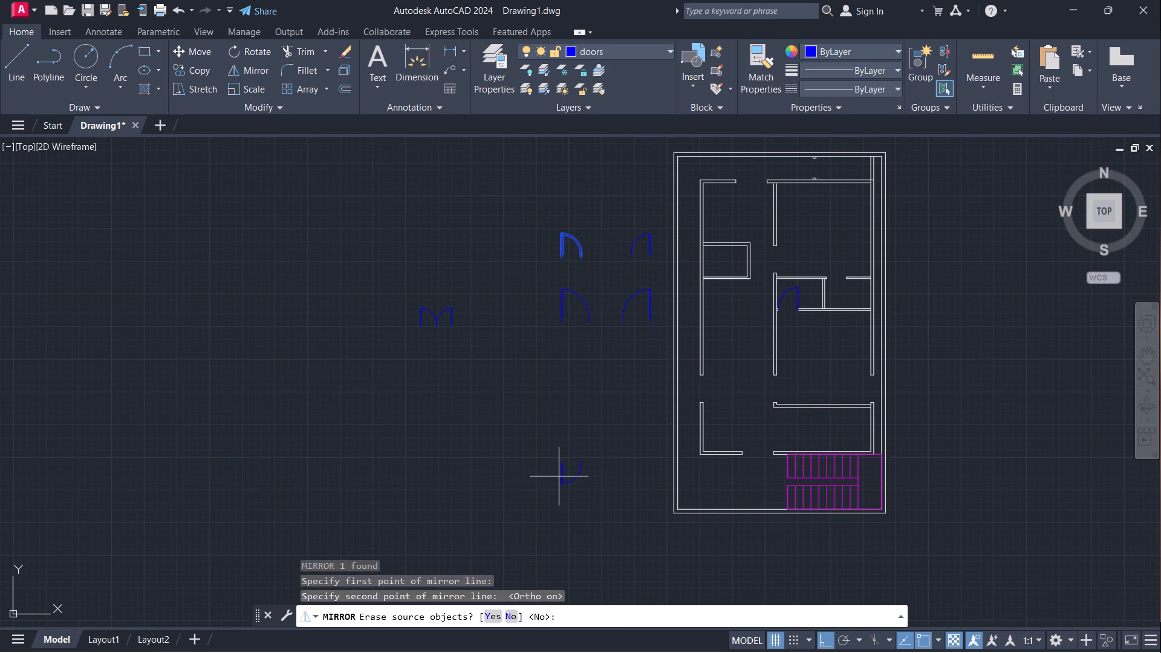
{"action": "scroll", "coordinate": [562, 460], "scroll_direction": "up", "scroll_amount": 2}
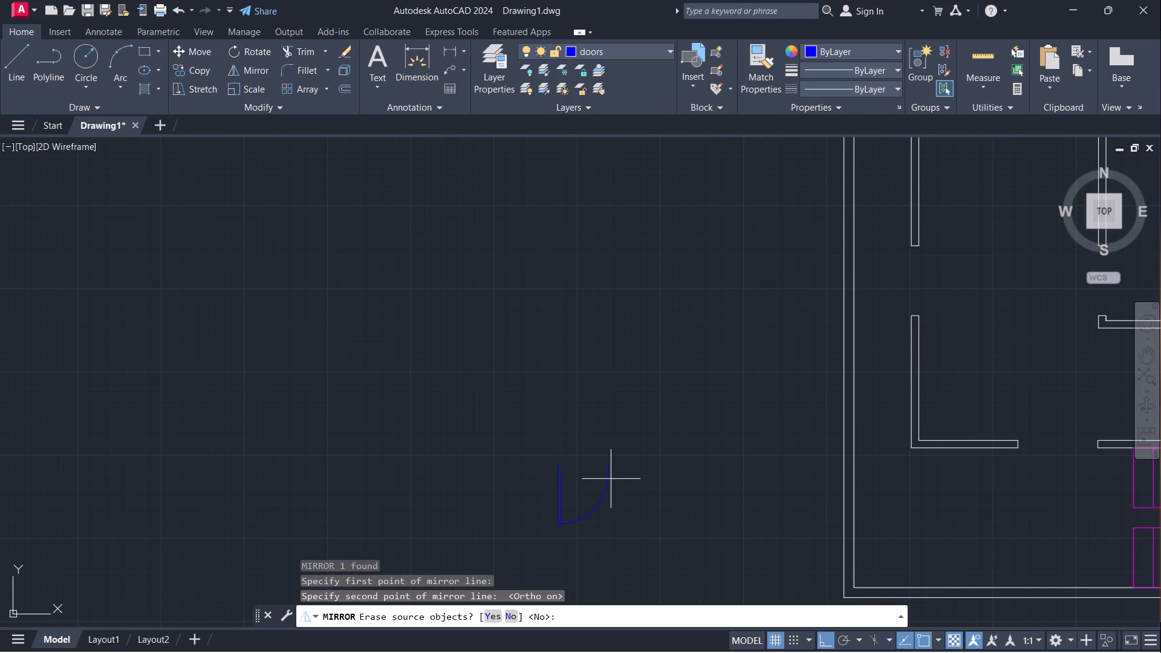
{"action": "left_click", "coordinate": [559, 478]}
{"action": "scroll", "coordinate": [637, 355], "scroll_direction": "down", "scroll_amount": 1}
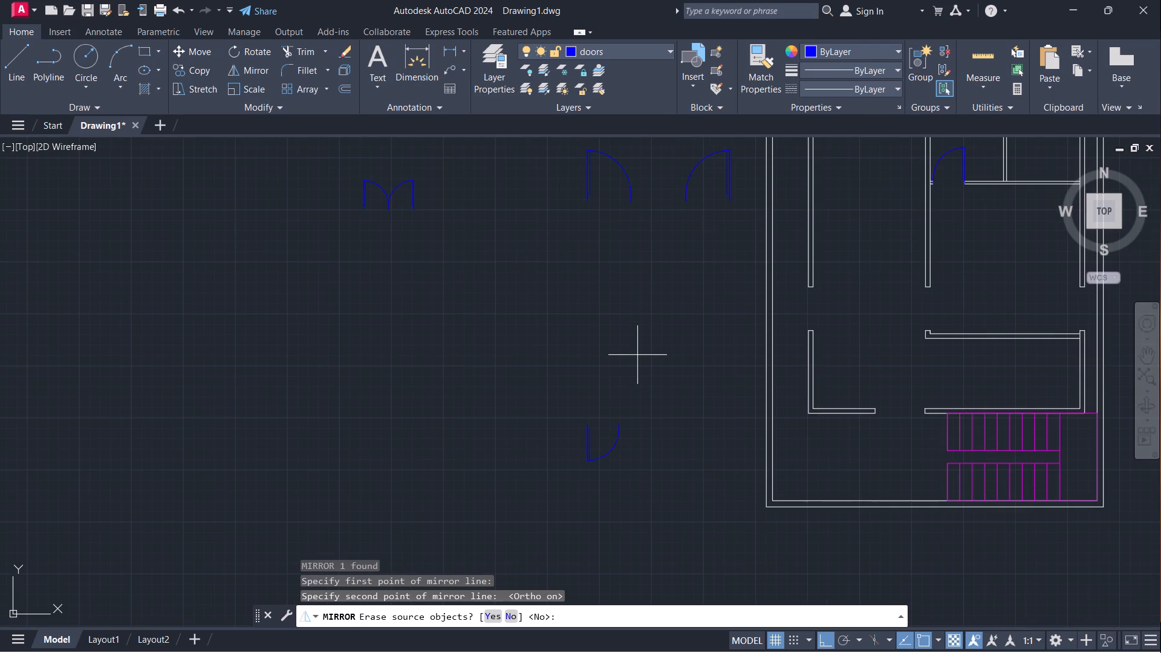
{"action": "key", "text": "Return"}
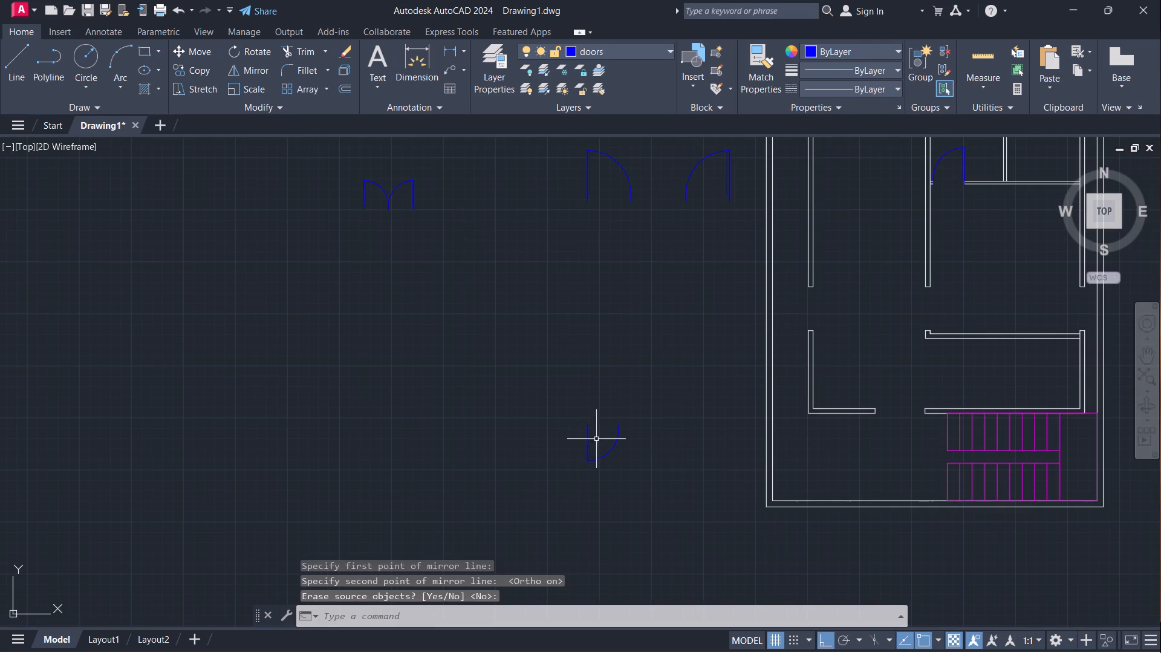
Move the flipped 2'6" door, with ortho off, by its hinge-side base corner to the upper wall-end corner west of the small central rooms' north opening.
{"action": "scroll", "coordinate": [582, 450], "scroll_direction": "up", "scroll_amount": 1}
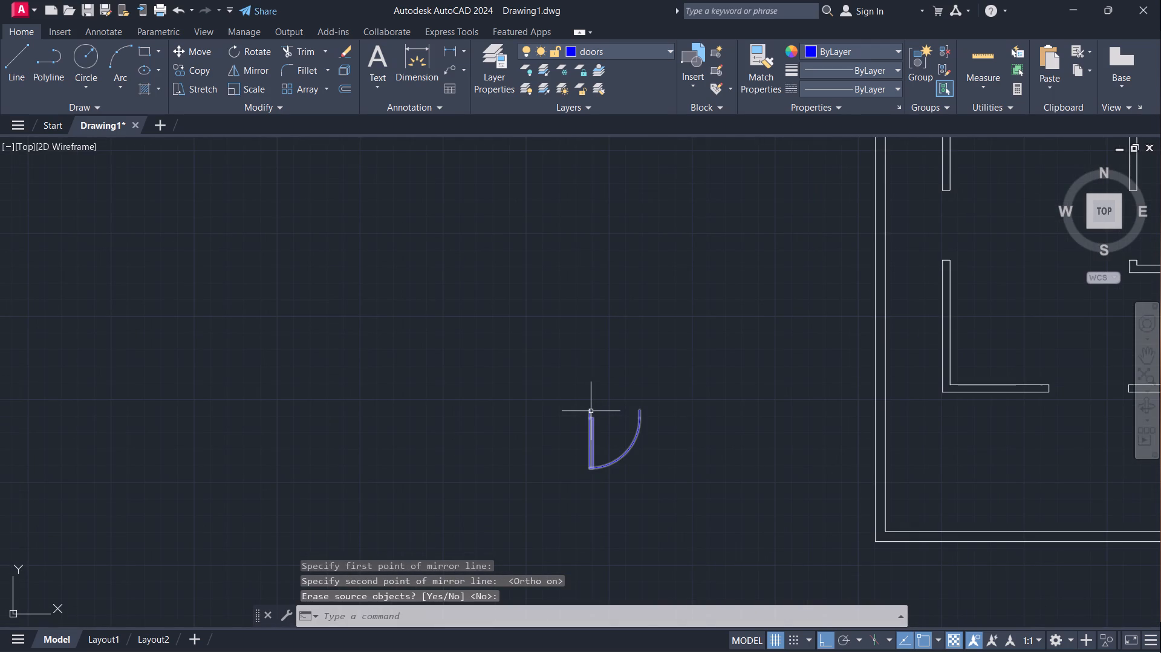
{"action": "left_click", "coordinate": [591, 411]}
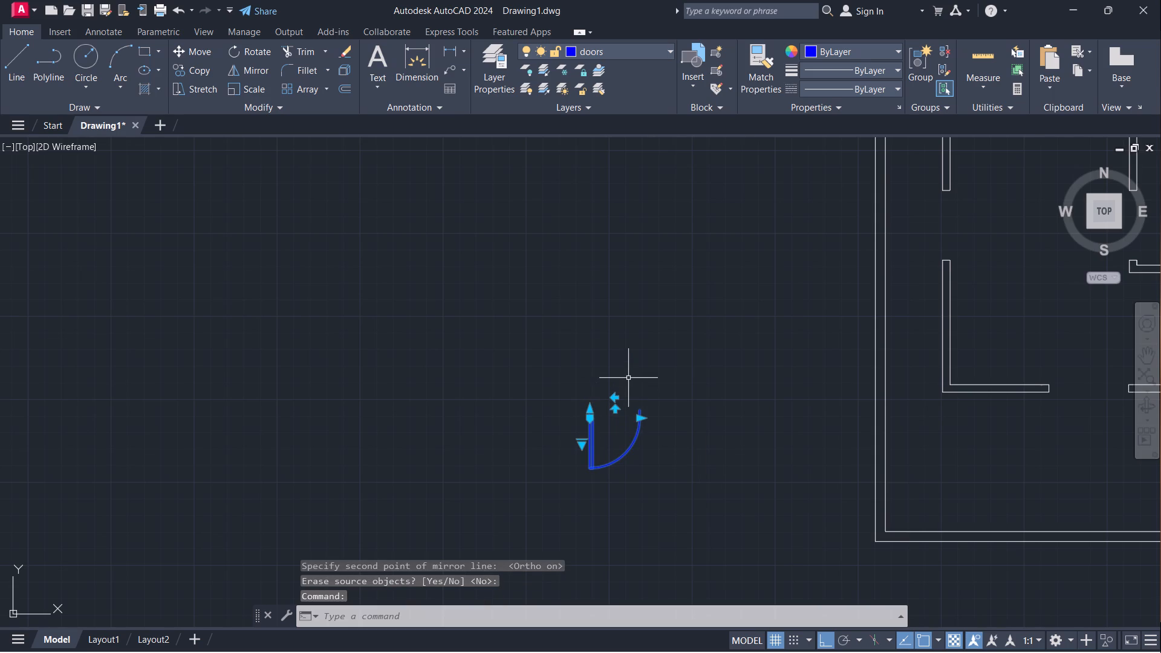
{"action": "key", "text": "m"}
{"action": "key", "text": "Return"}
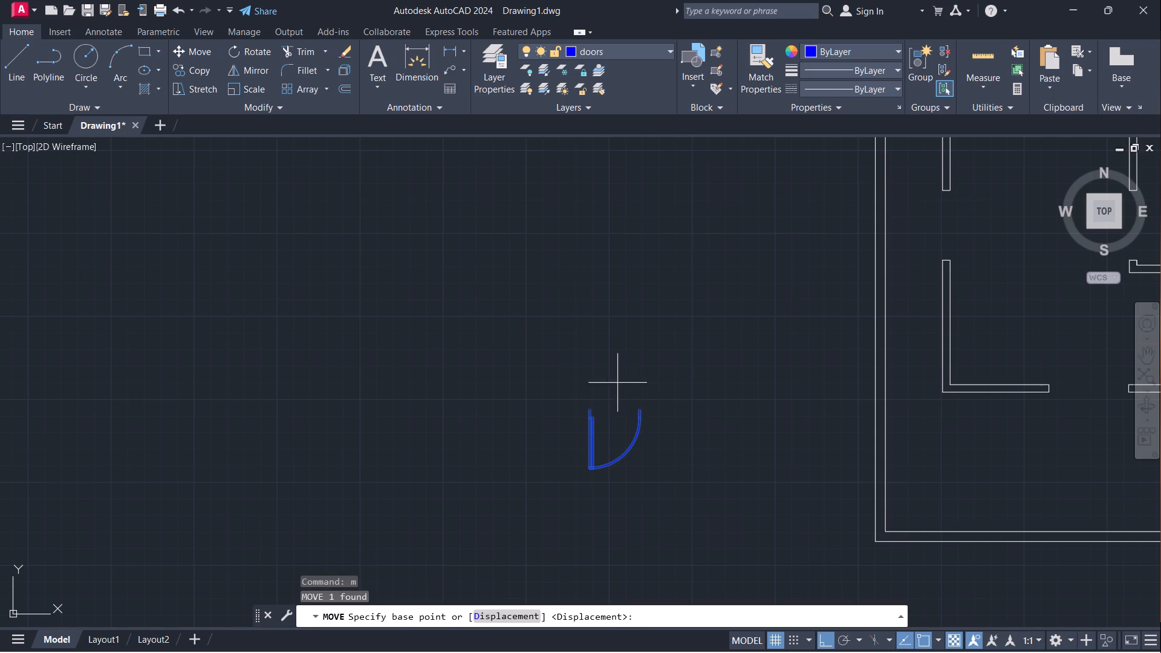
{"action": "scroll", "coordinate": [585, 408], "scroll_direction": "up", "scroll_amount": 3}
{"action": "left_click", "coordinate": [602, 412]}
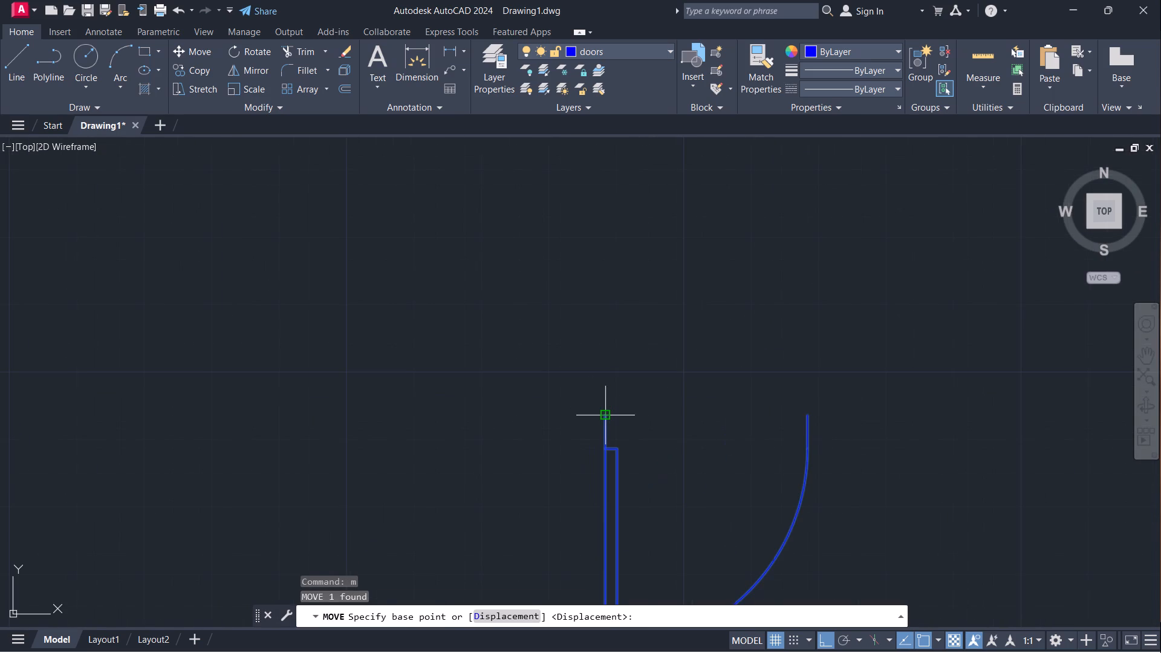
{"action": "key", "text": "F8"}
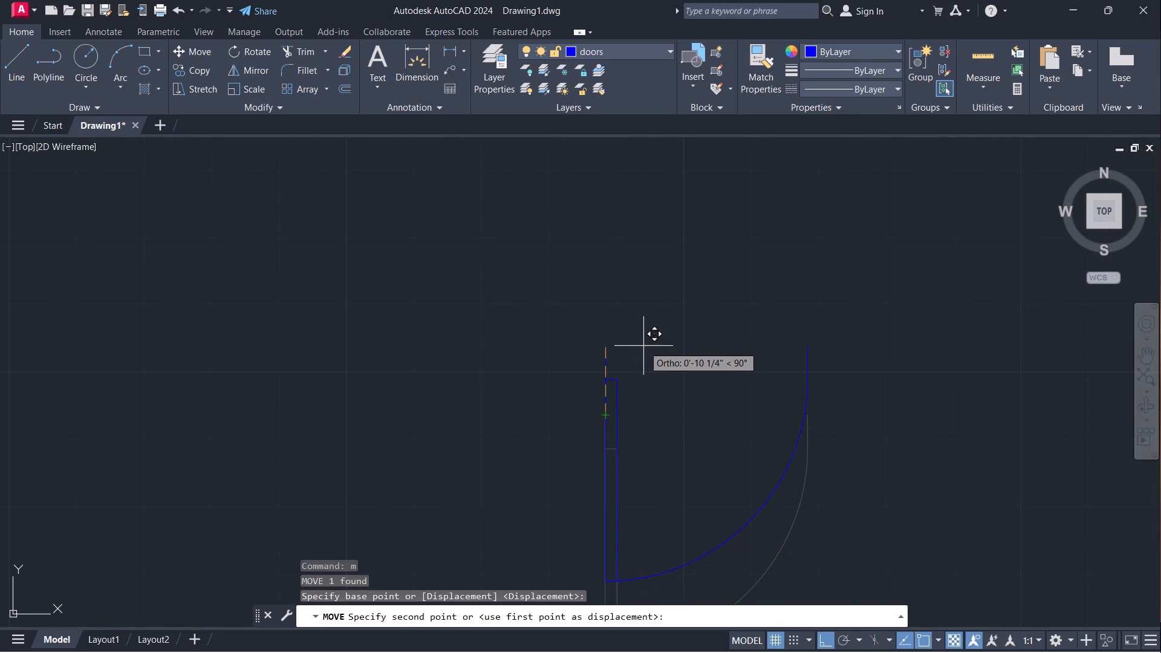
{"action": "scroll", "coordinate": [644, 345], "scroll_direction": "down", "scroll_amount": 3}
{"action": "scroll", "coordinate": [689, 320], "scroll_direction": "down", "scroll_amount": 2}
{"action": "middle_click_drag", "start_coordinate": [689, 320], "coordinate": [557, 363]}
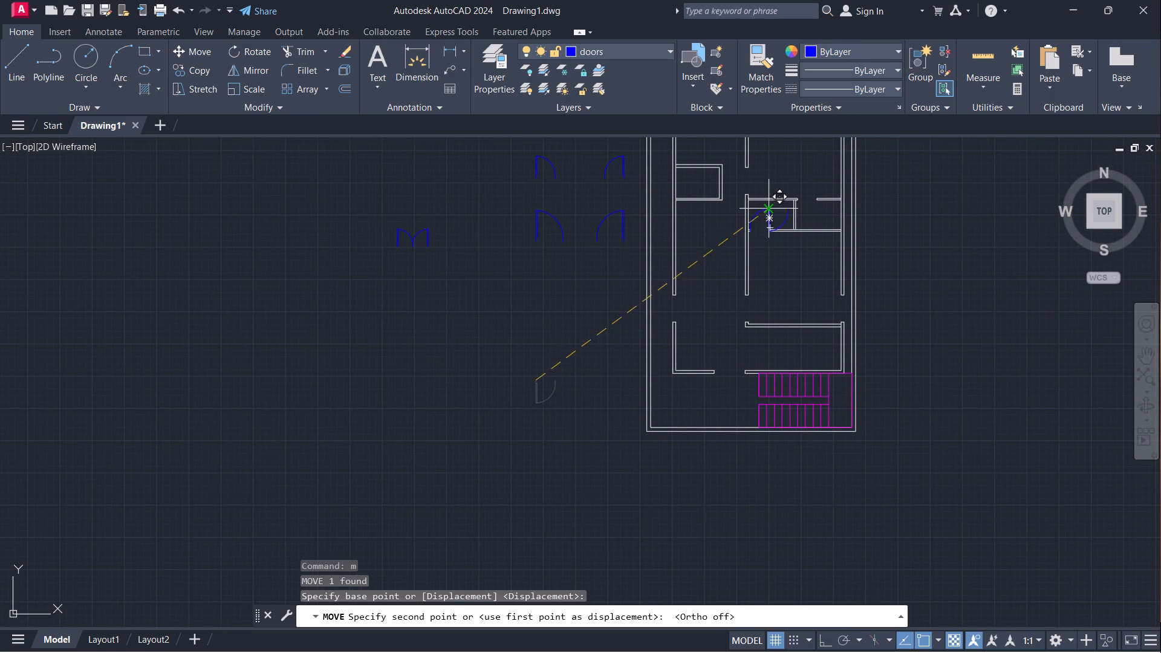
{"action": "scroll", "coordinate": [801, 198], "scroll_direction": "up", "scroll_amount": 4}
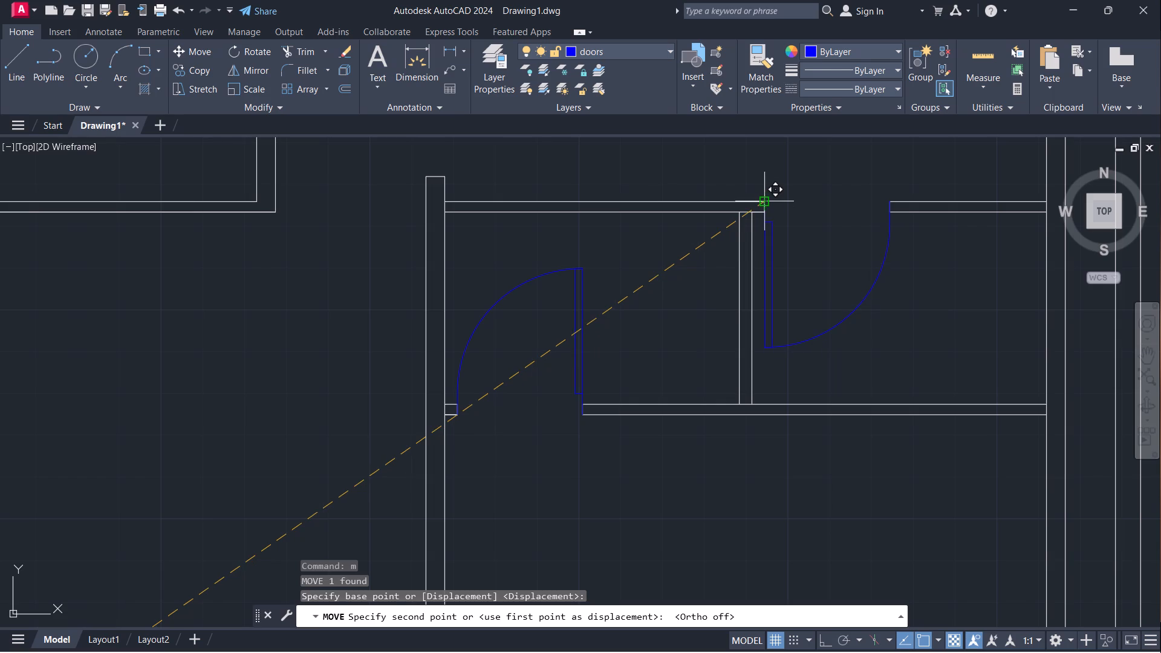
{"action": "left_click", "coordinate": [767, 198]}
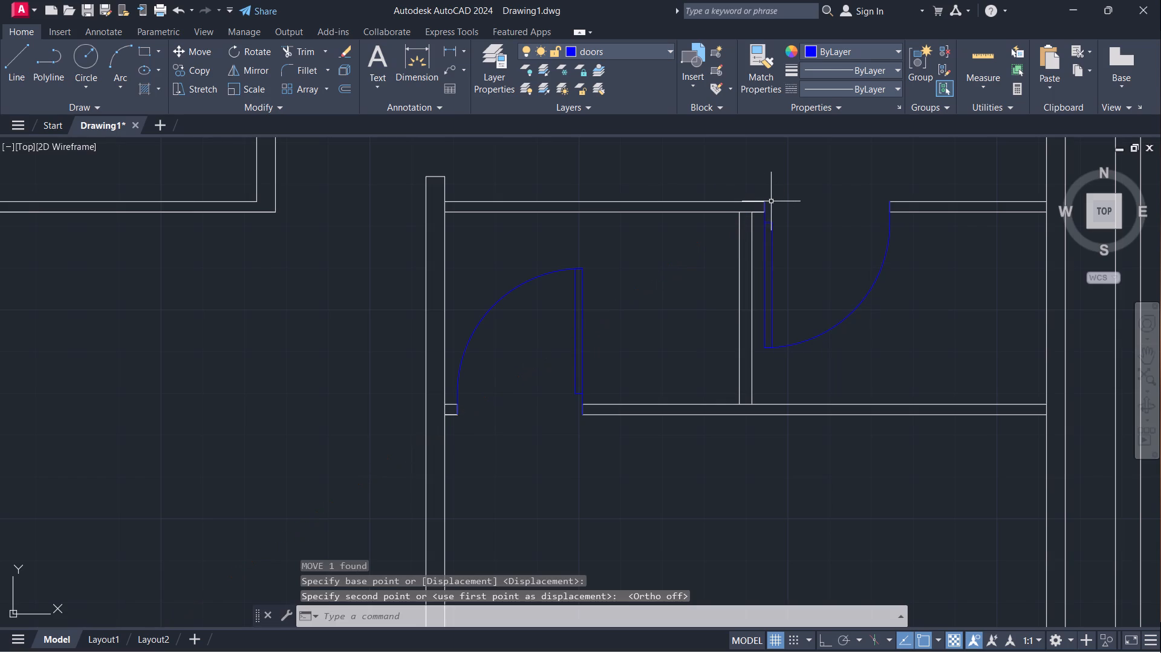
{"action": "key", "text": "Escape"}
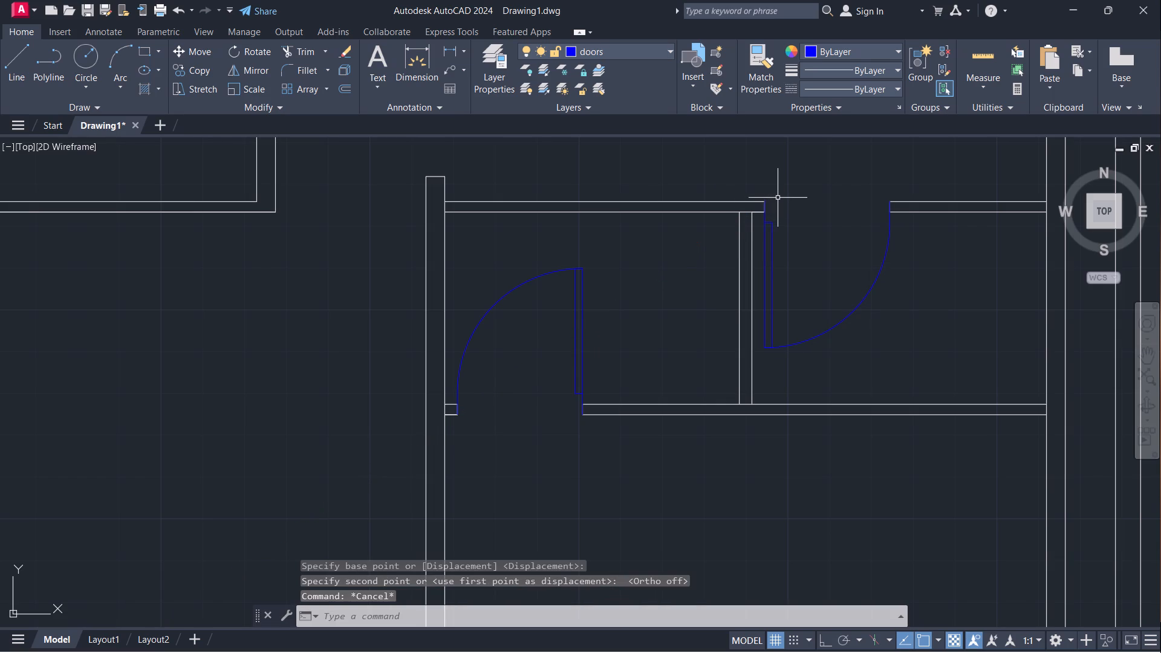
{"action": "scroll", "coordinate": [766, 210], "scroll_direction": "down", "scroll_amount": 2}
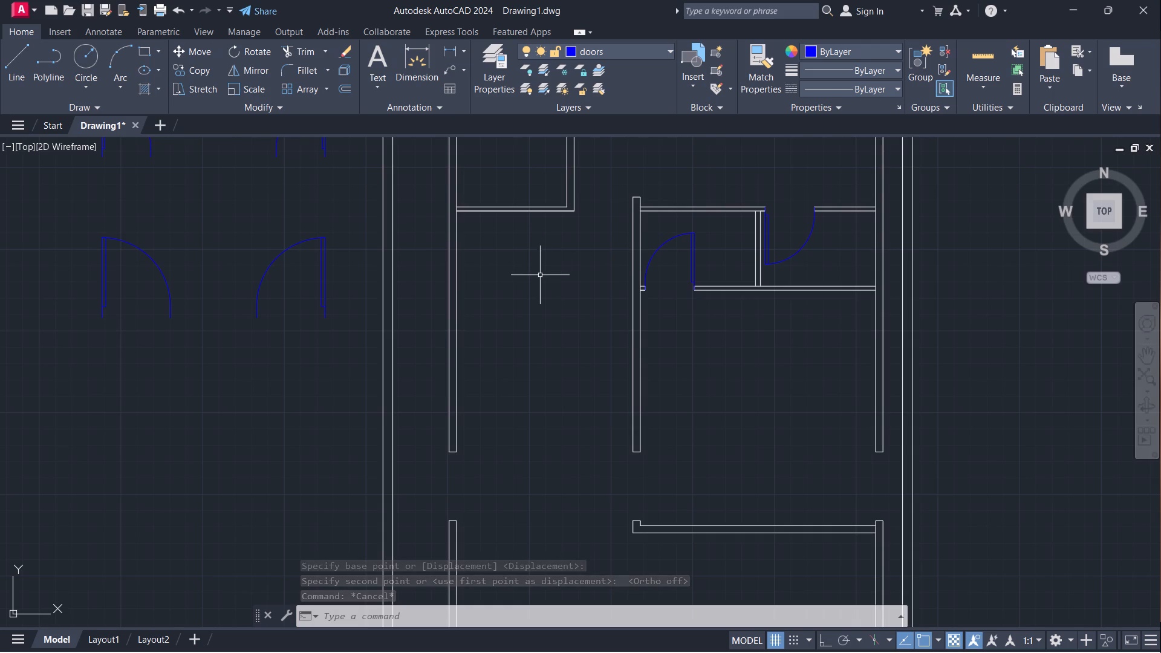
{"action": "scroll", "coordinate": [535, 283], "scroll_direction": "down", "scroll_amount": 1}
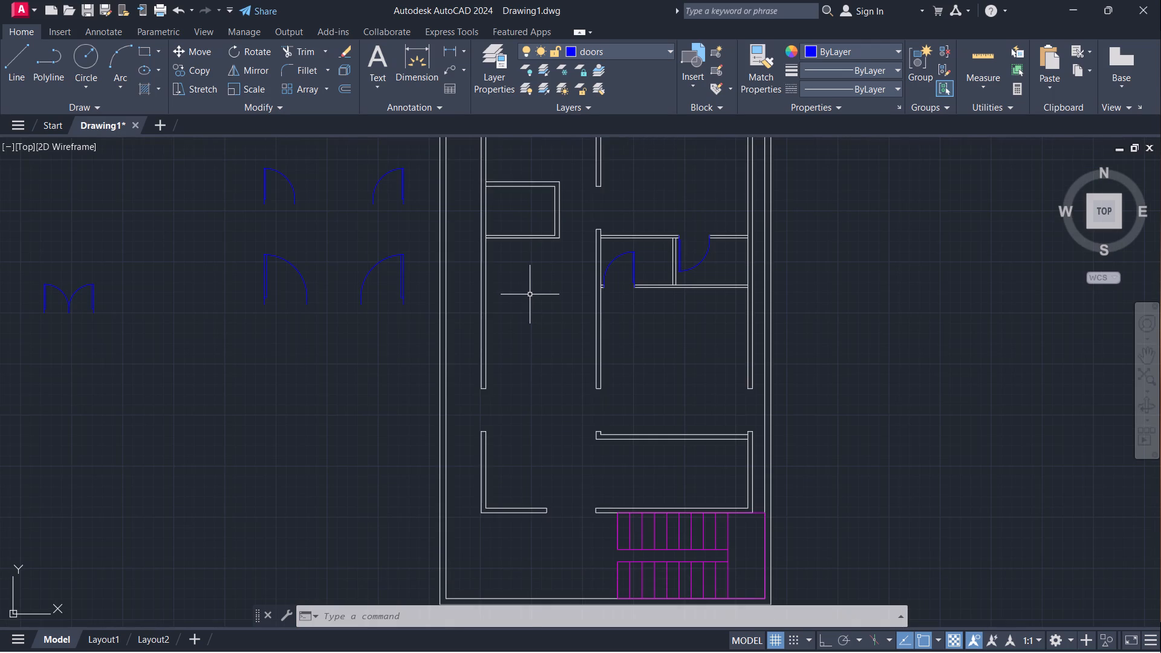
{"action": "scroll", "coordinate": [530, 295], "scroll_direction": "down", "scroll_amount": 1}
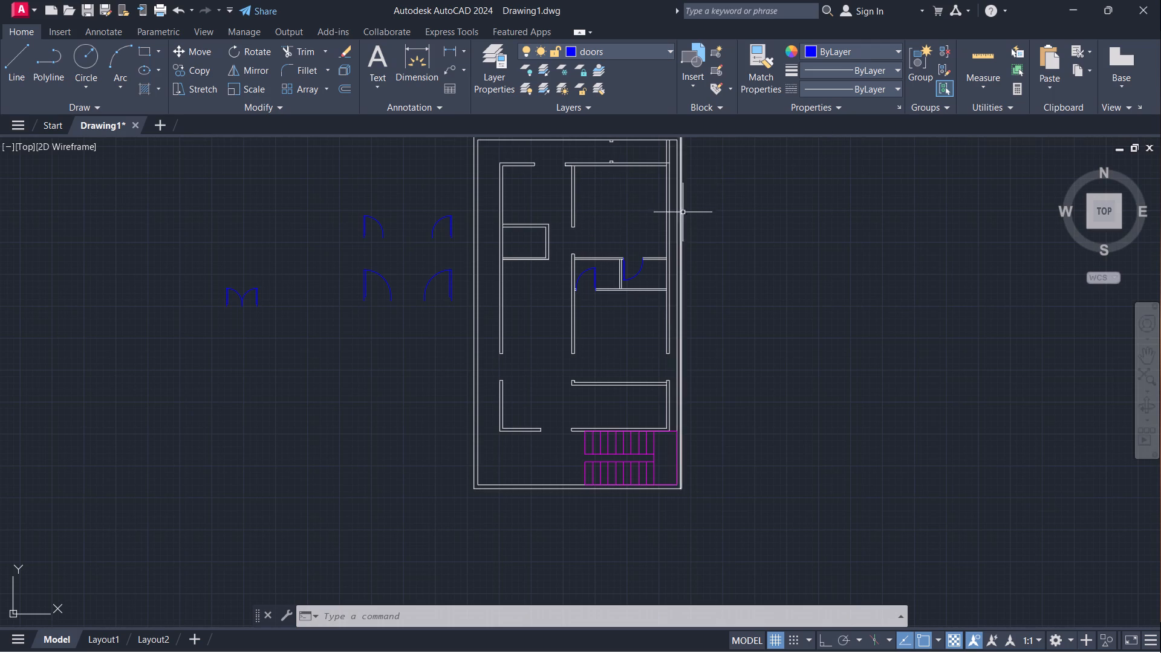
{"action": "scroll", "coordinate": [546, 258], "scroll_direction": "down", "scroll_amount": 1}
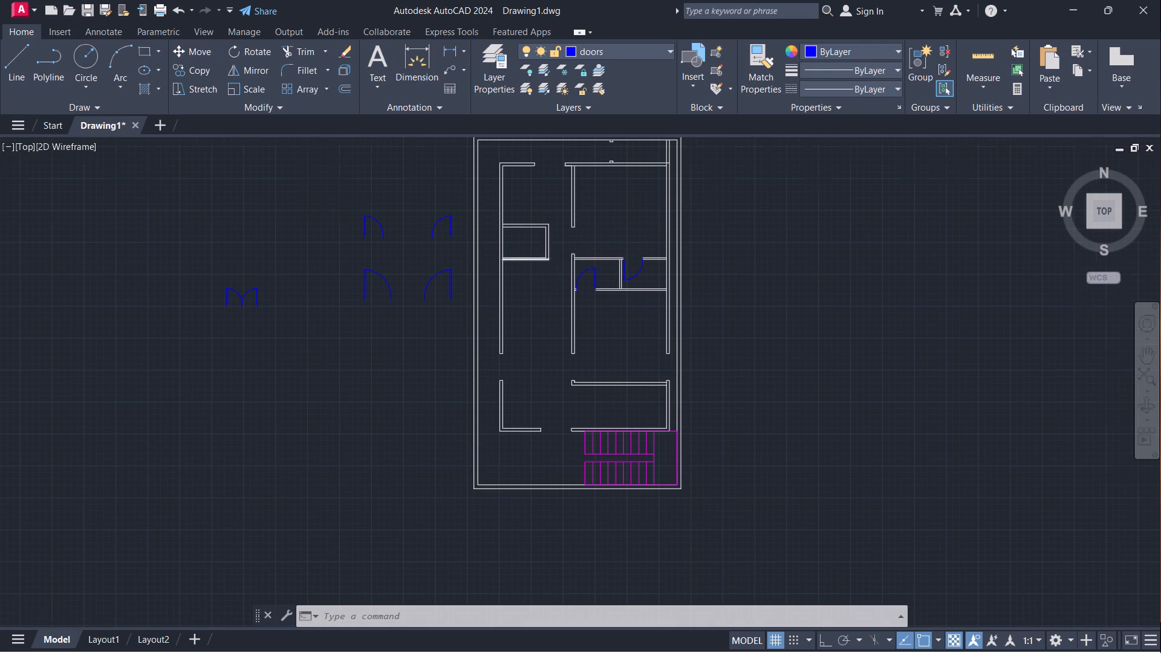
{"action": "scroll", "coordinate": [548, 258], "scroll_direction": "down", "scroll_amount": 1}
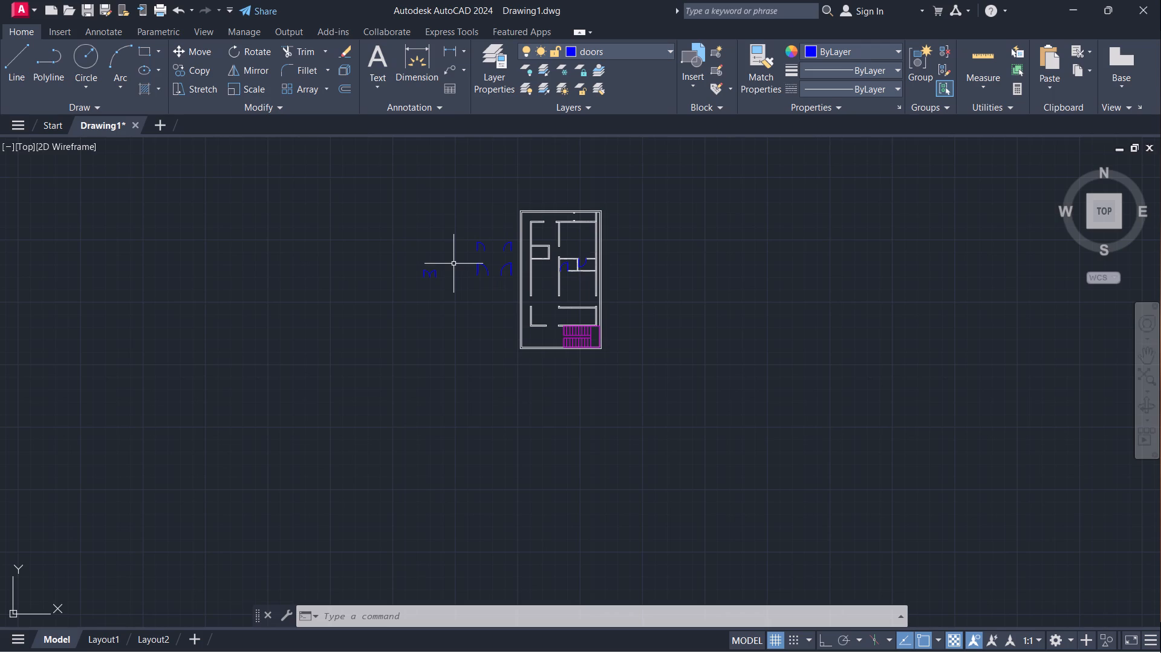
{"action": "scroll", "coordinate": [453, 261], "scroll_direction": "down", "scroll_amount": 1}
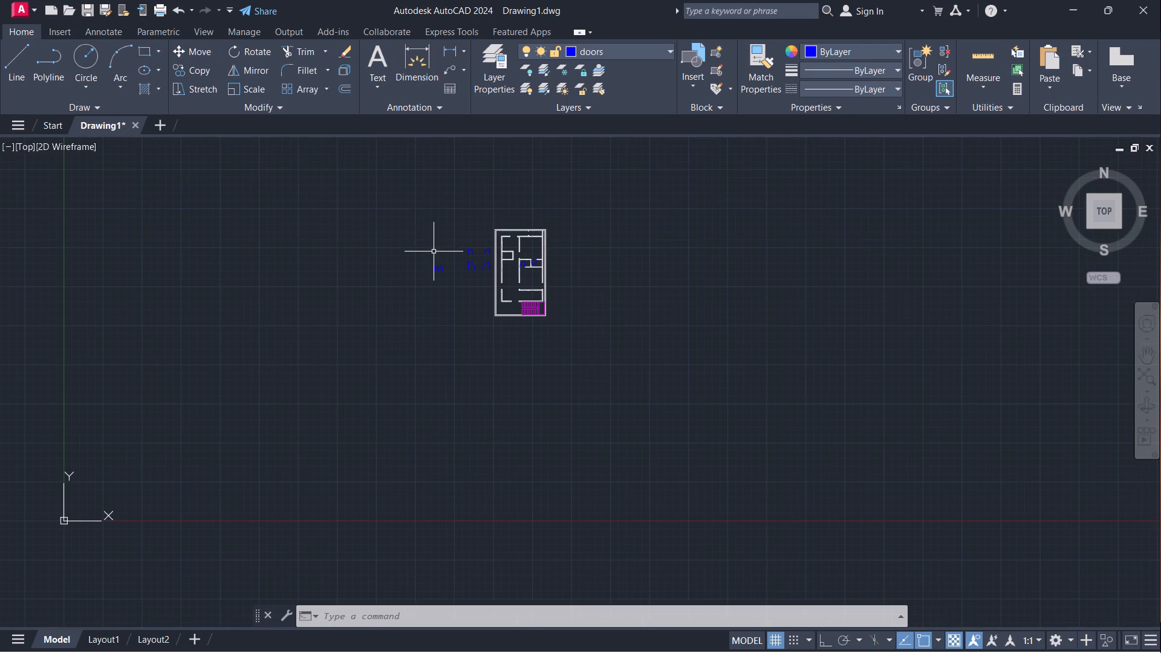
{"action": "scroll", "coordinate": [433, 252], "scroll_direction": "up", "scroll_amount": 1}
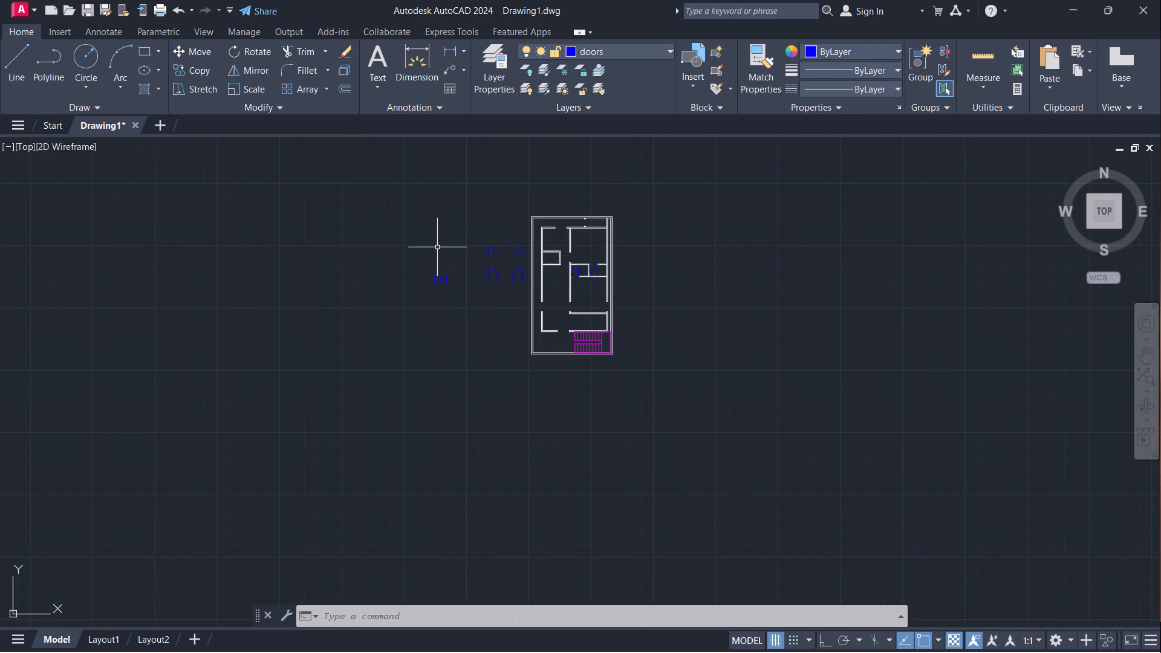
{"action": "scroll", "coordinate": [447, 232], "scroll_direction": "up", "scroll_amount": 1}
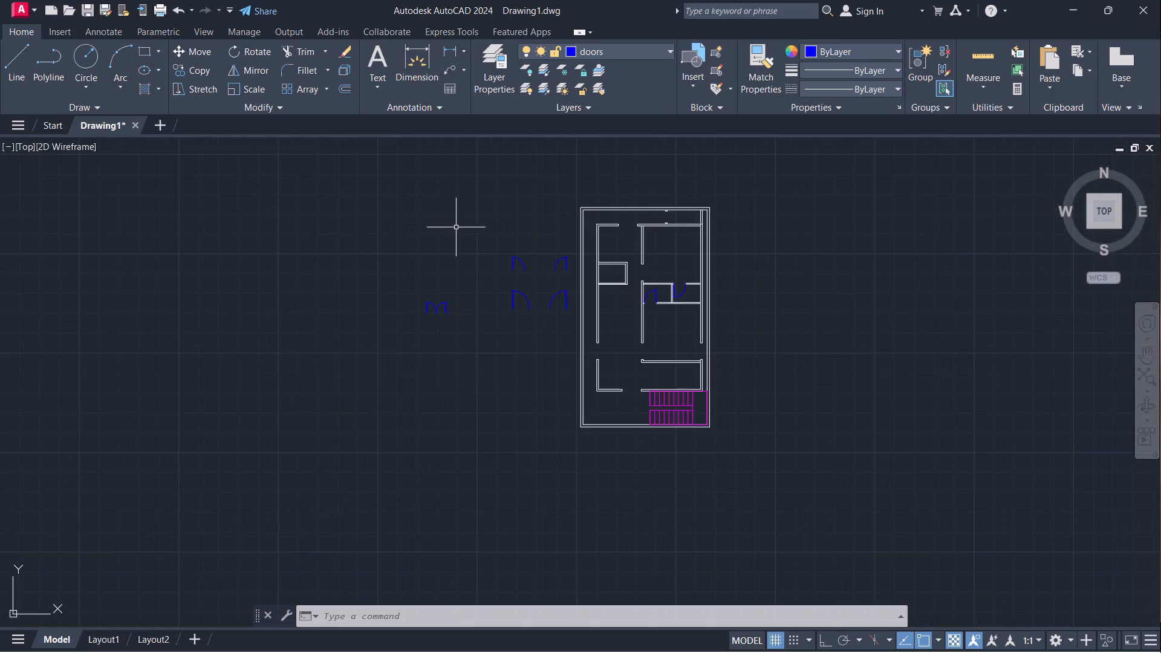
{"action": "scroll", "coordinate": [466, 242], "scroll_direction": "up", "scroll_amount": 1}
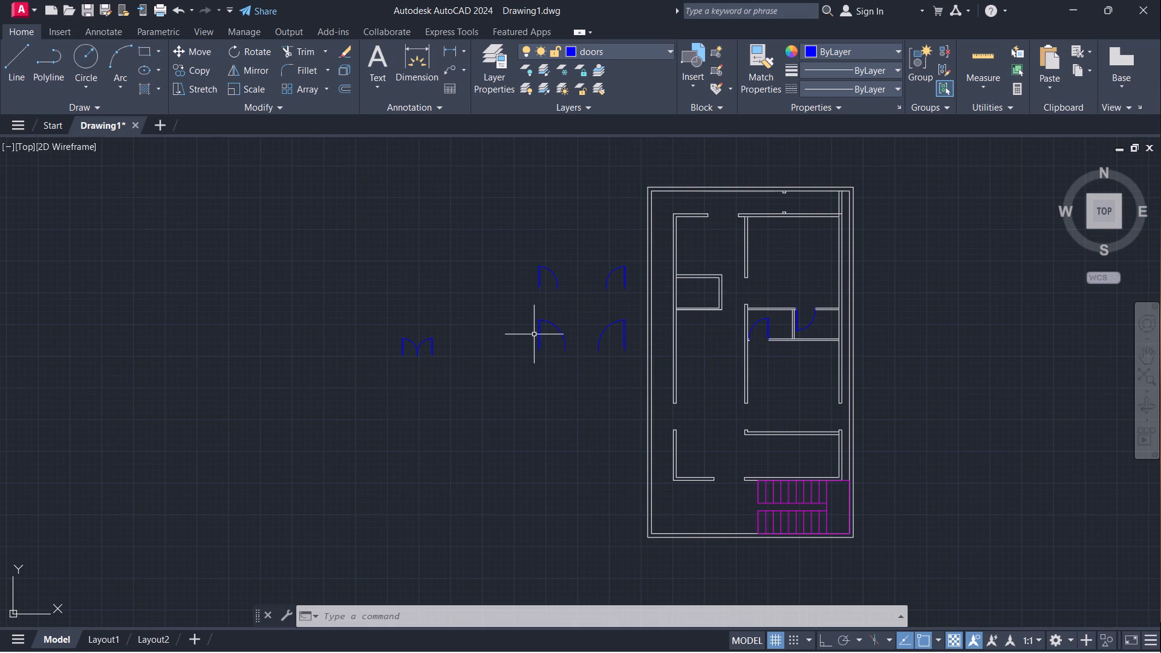
Rotate the larger mirrored single door a quarter turn clockwise about its arc-end base corner.
{"action": "left_click", "coordinate": [624, 349]}
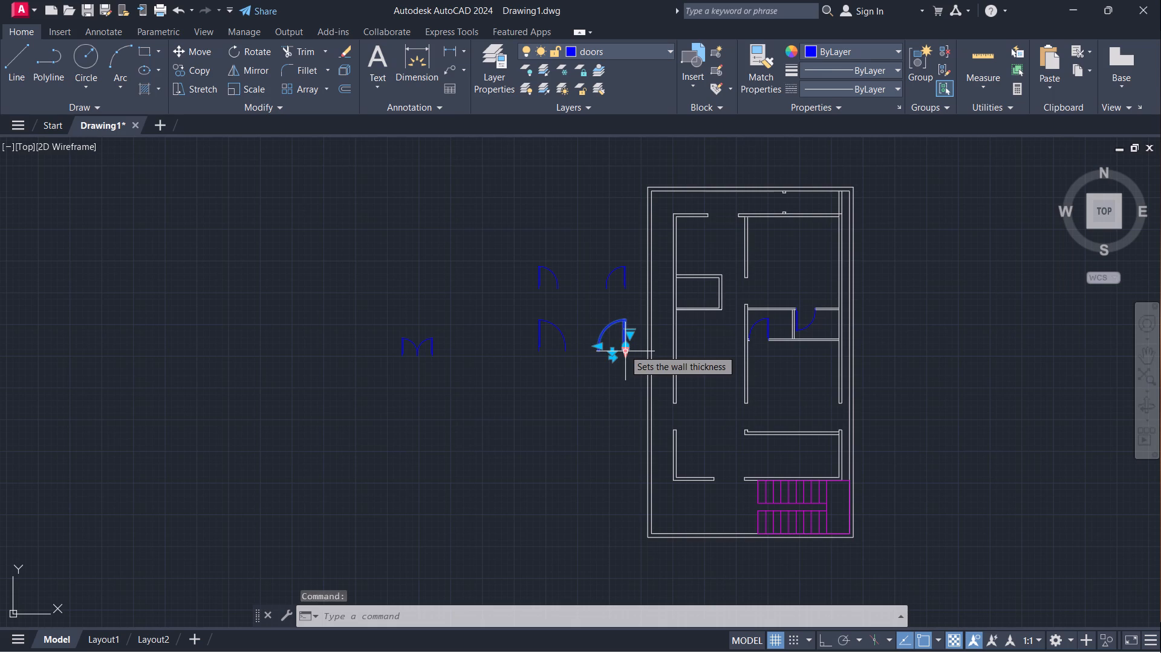
{"action": "key", "text": "r"}
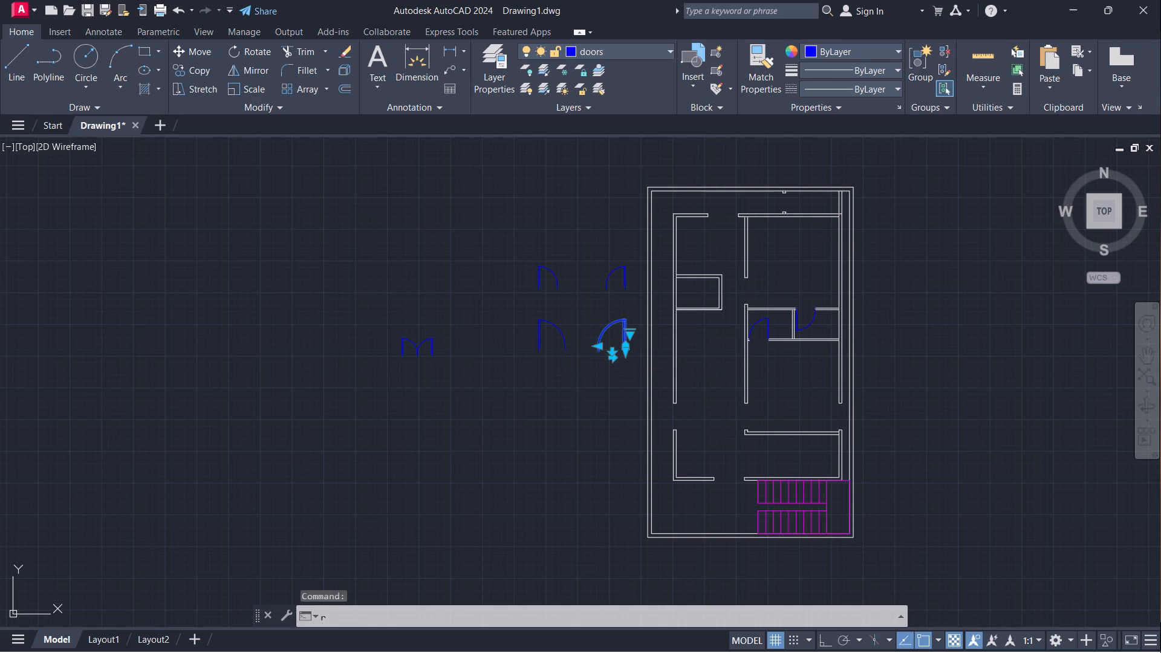
{"action": "key", "text": "o"}
{"action": "key", "text": "Return"}
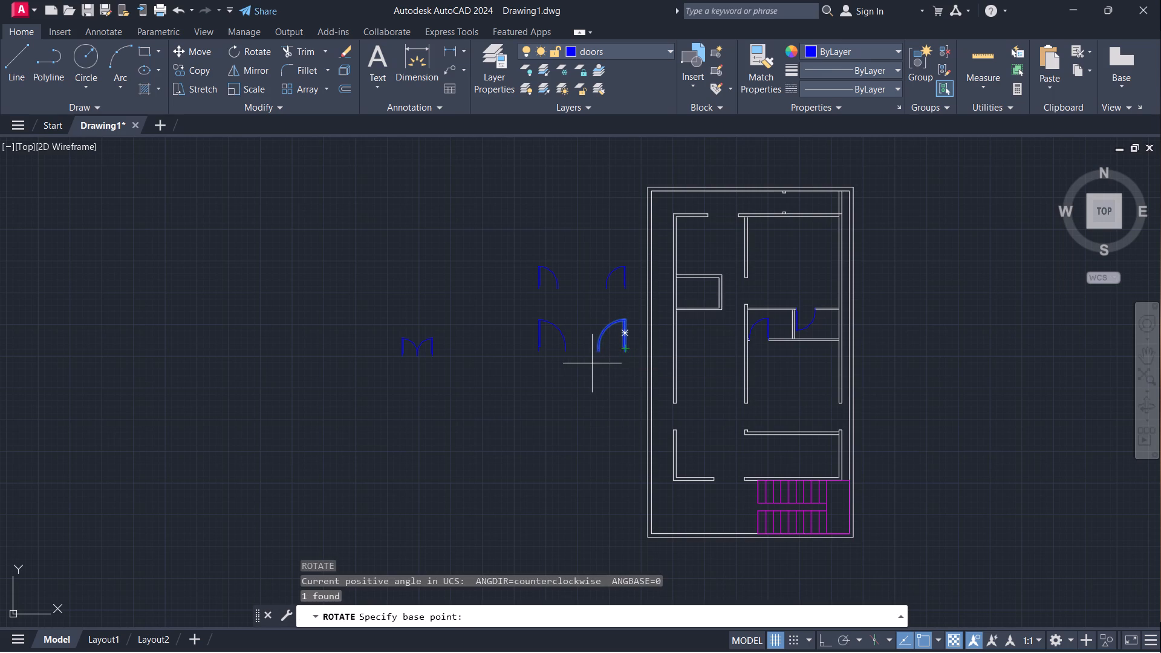
{"action": "left_click", "coordinate": [598, 356]}
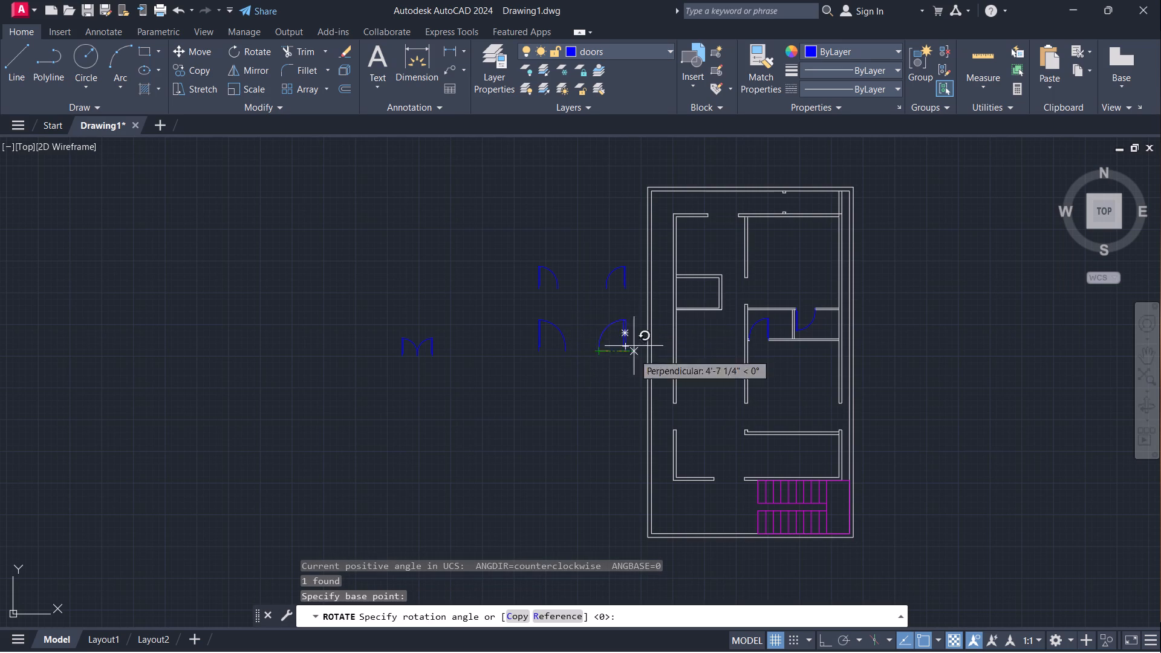
{"action": "left_click", "coordinate": [597, 427]}
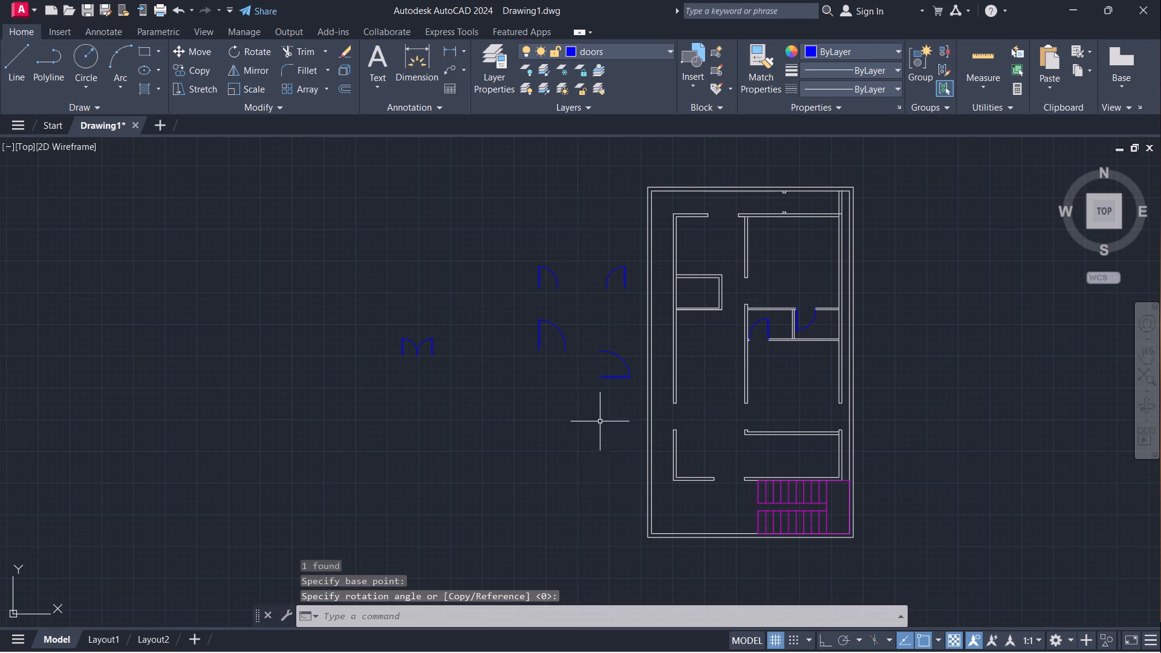
Copy the rotated door by its hinge-side base corner to the west wall-end corner south of the central partition's northern opening.
{"action": "scroll", "coordinate": [600, 380], "scroll_direction": "up", "scroll_amount": 2}
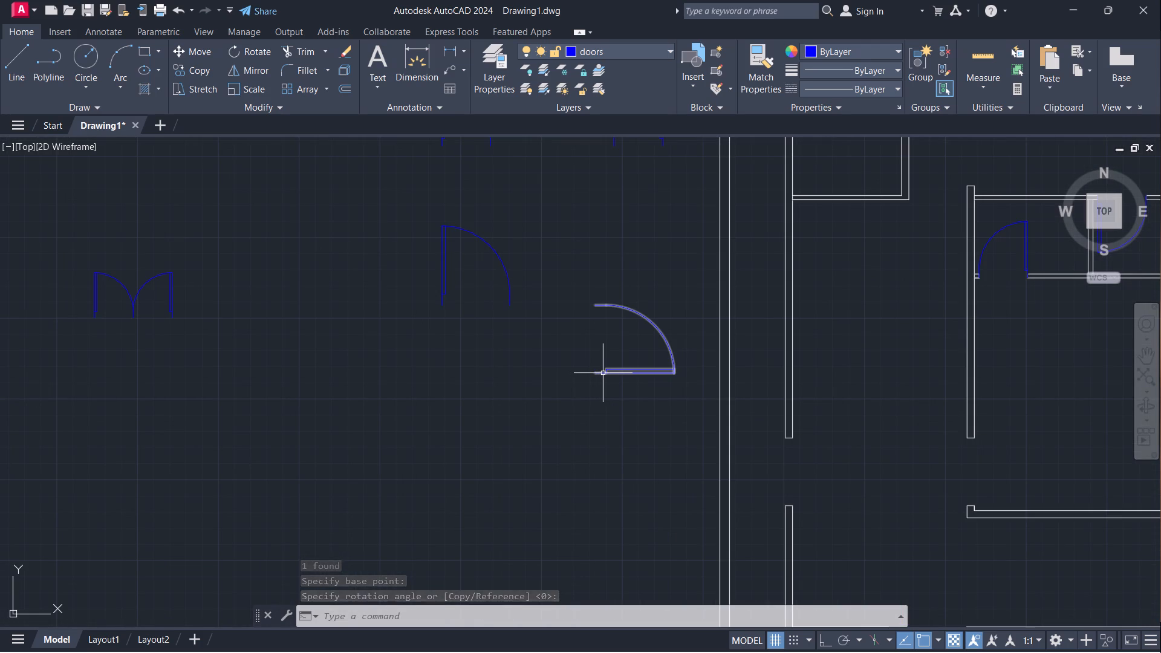
{"action": "left_click", "coordinate": [603, 373]}
{"action": "key", "text": "c"}
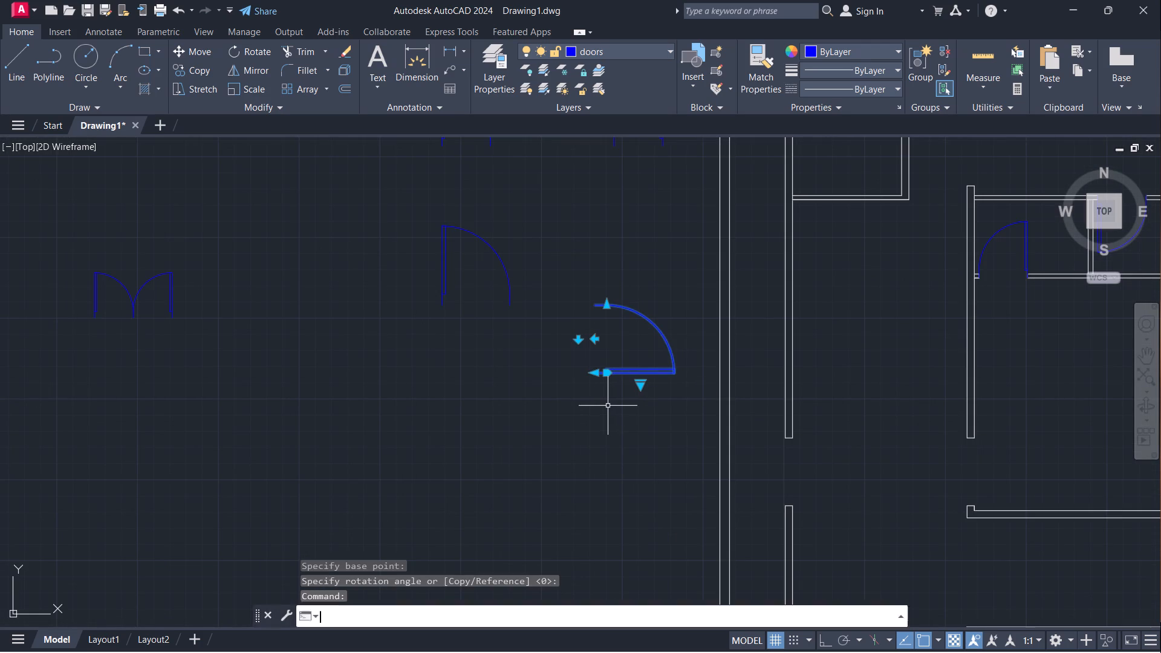
{"action": "key", "text": "o"}
{"action": "key", "text": "Return"}
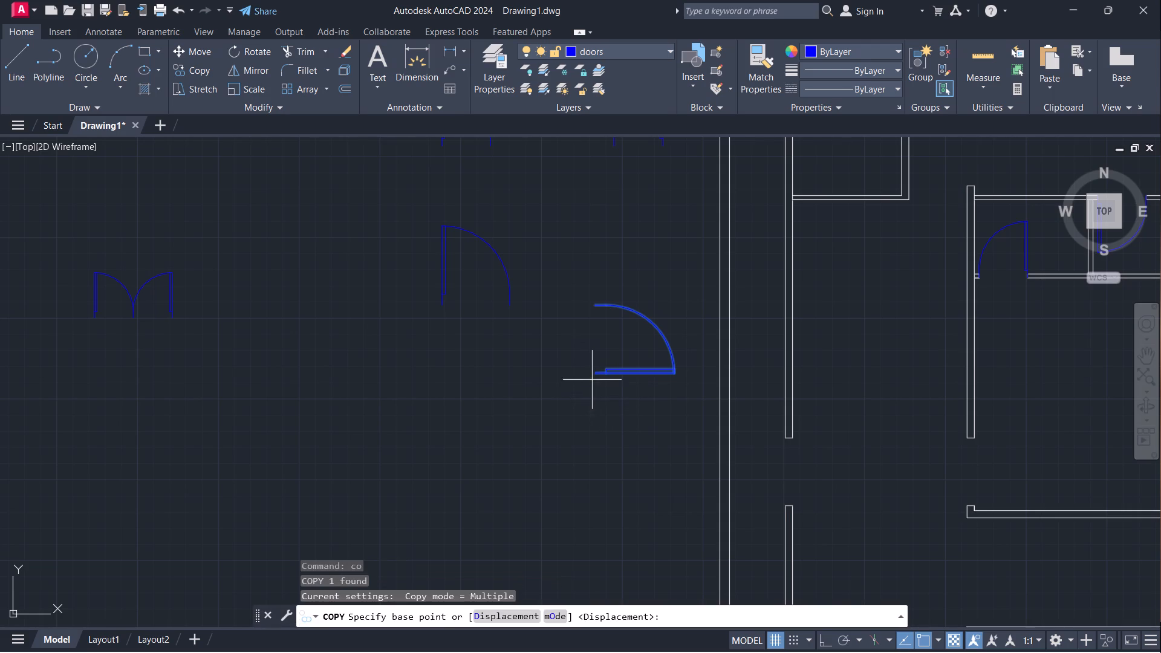
{"action": "left_click", "coordinate": [595, 377]}
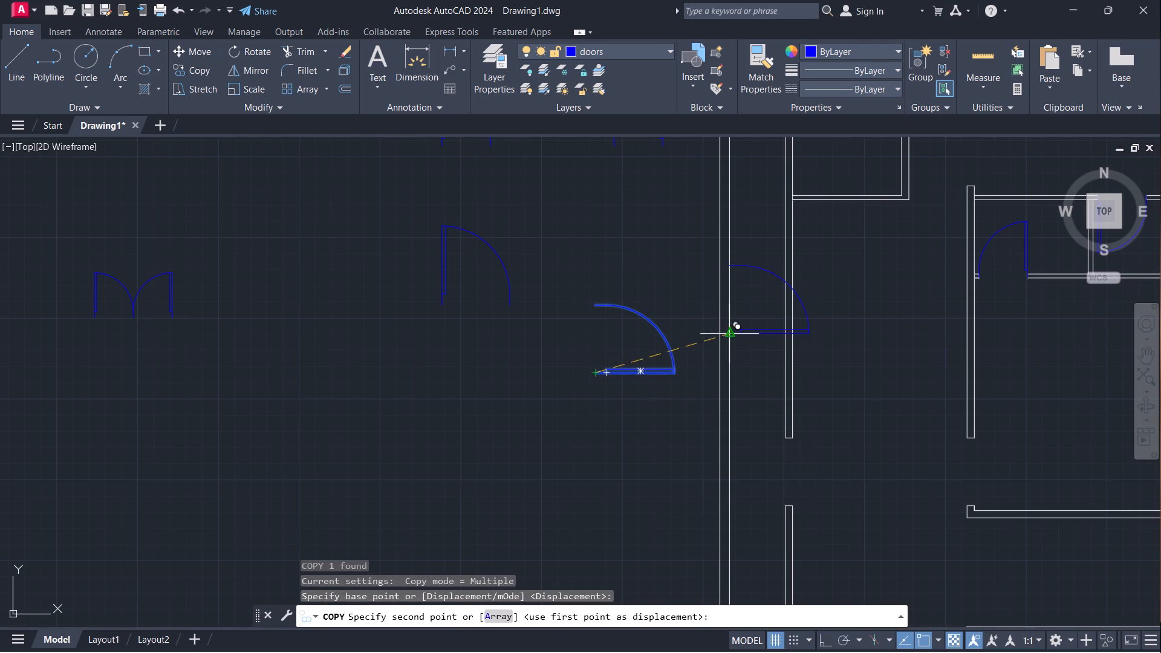
{"action": "scroll", "coordinate": [731, 333], "scroll_direction": "down", "scroll_amount": 1}
{"action": "middle_click_drag", "start_coordinate": [765, 349], "coordinate": [597, 418]}
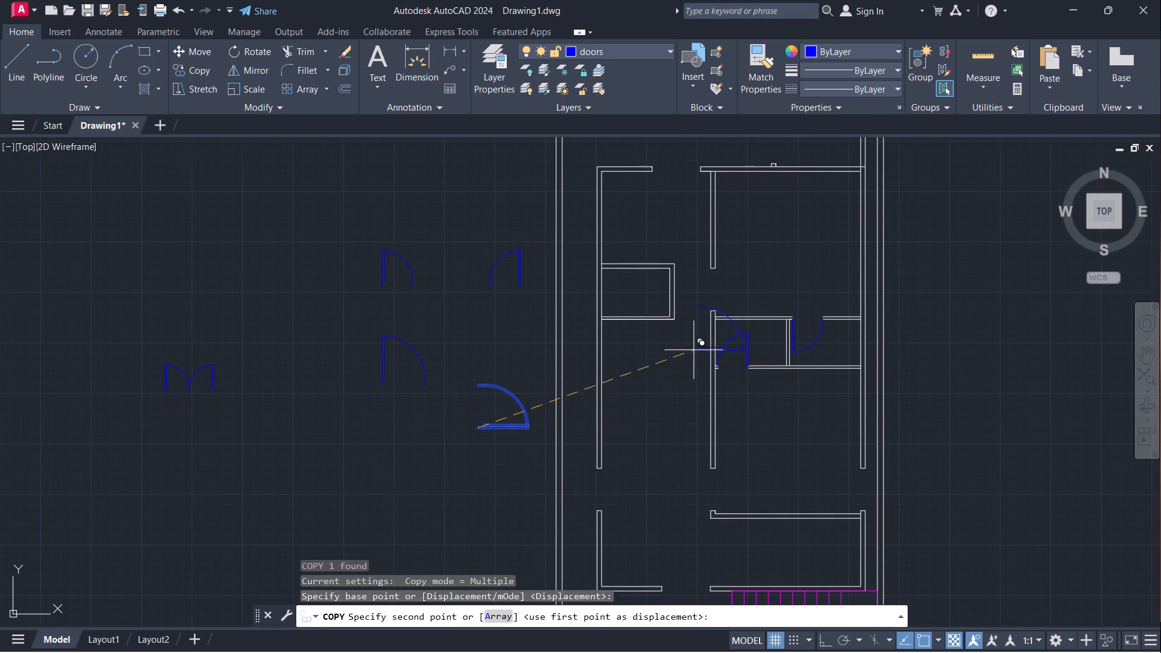
{"action": "scroll", "coordinate": [700, 335], "scroll_direction": "up", "scroll_amount": 2}
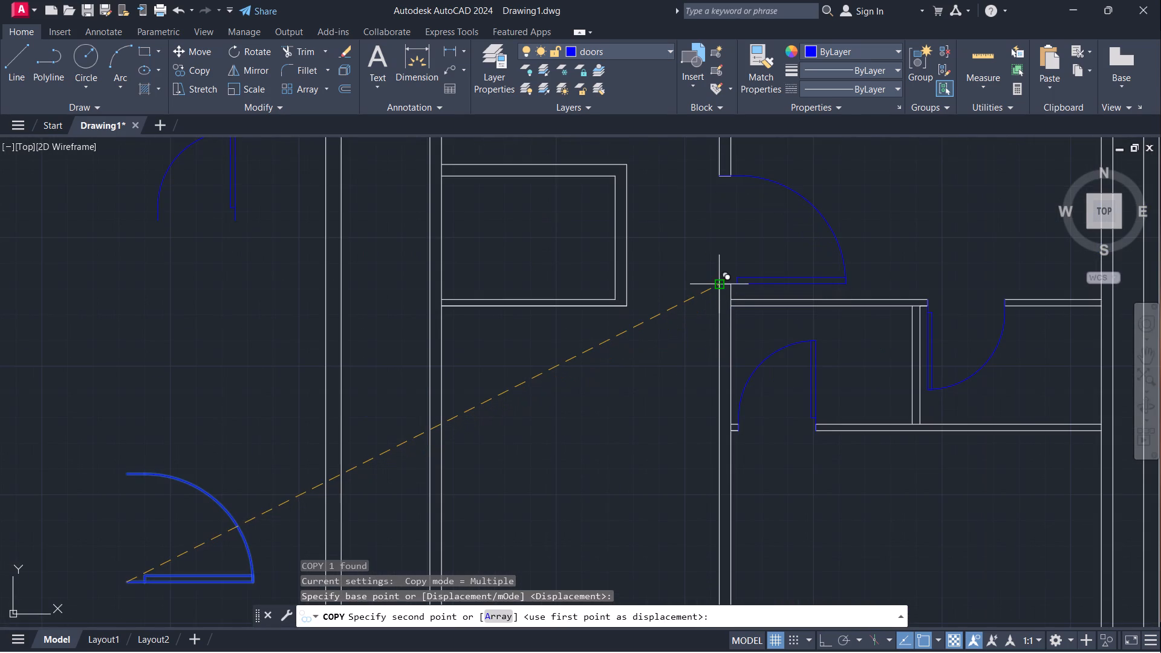
{"action": "left_click", "coordinate": [716, 285]}
Place another copy of the rotated door at the west wall-end corner south of the central partition's southern opening.
{"action": "scroll", "coordinate": [763, 305], "scroll_direction": "down", "scroll_amount": 1}
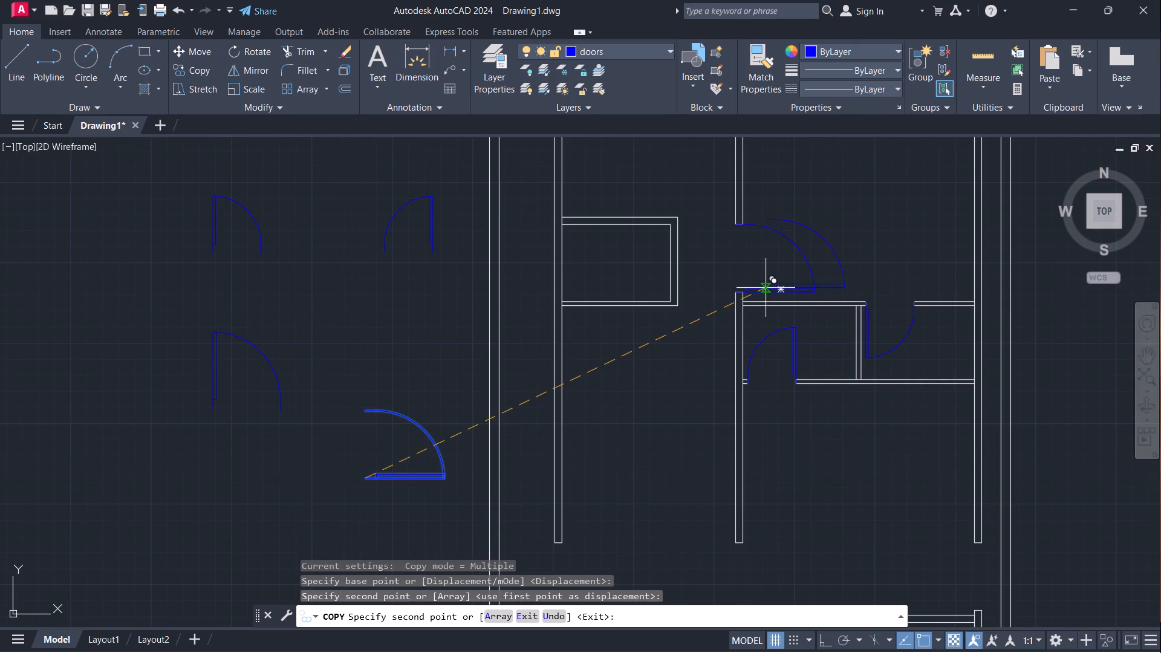
{"action": "scroll", "coordinate": [766, 287], "scroll_direction": "down", "scroll_amount": 1}
{"action": "scroll", "coordinate": [761, 476], "scroll_direction": "up", "scroll_amount": 1}
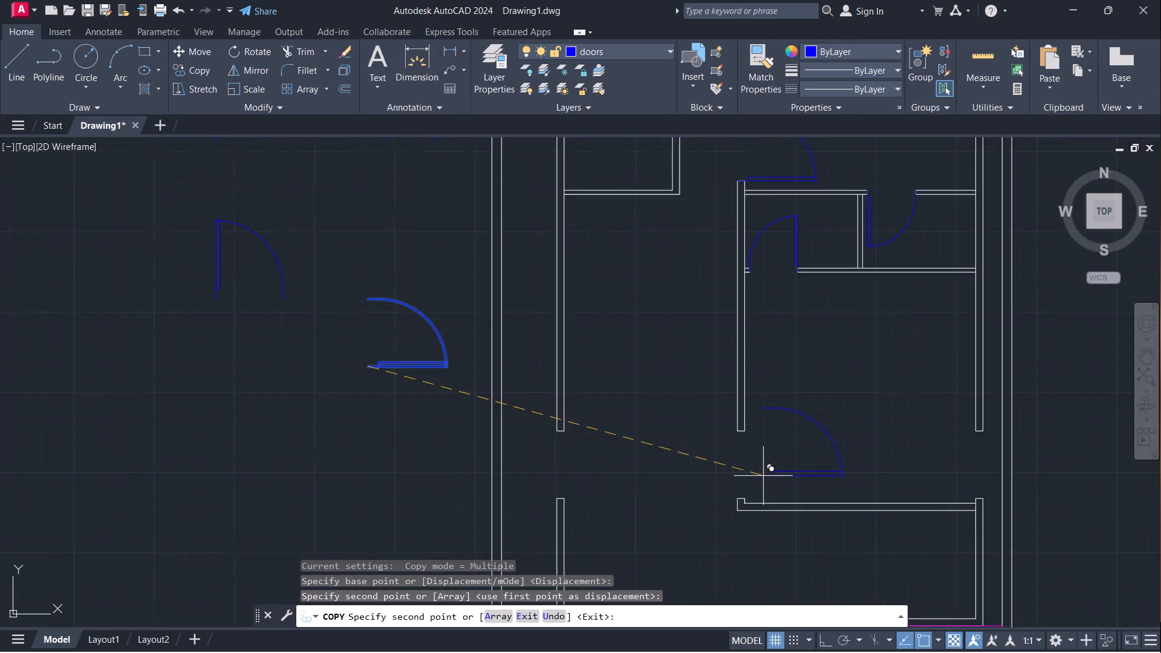
{"action": "scroll", "coordinate": [763, 476], "scroll_direction": "up", "scroll_amount": 1}
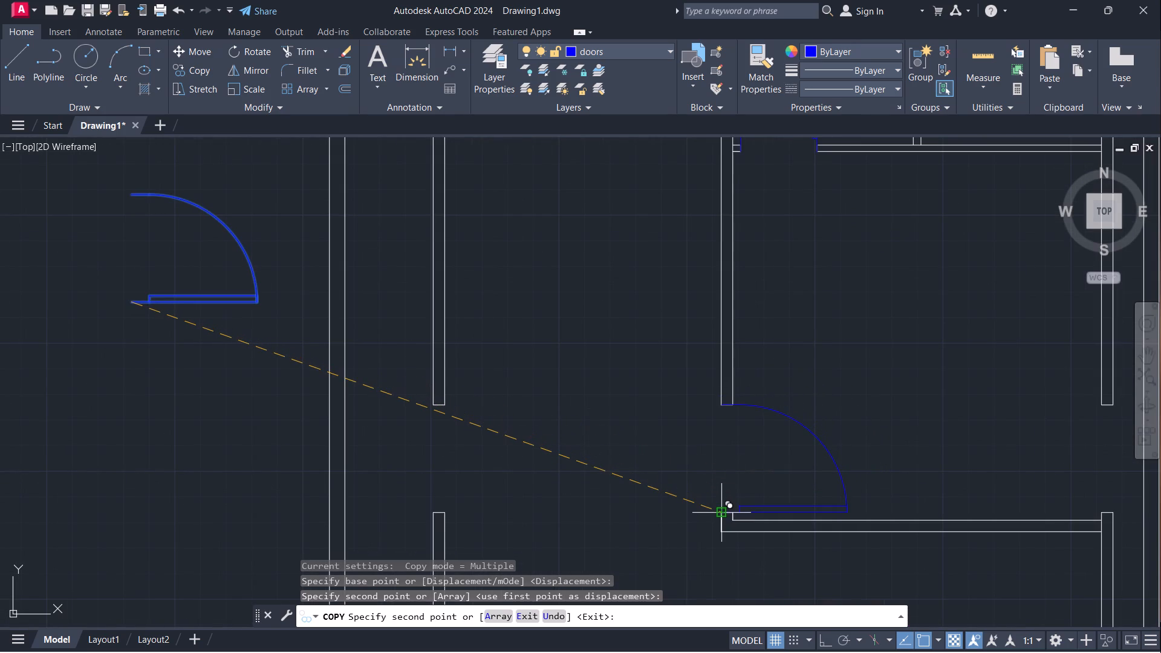
{"action": "left_click", "coordinate": [720, 512]}
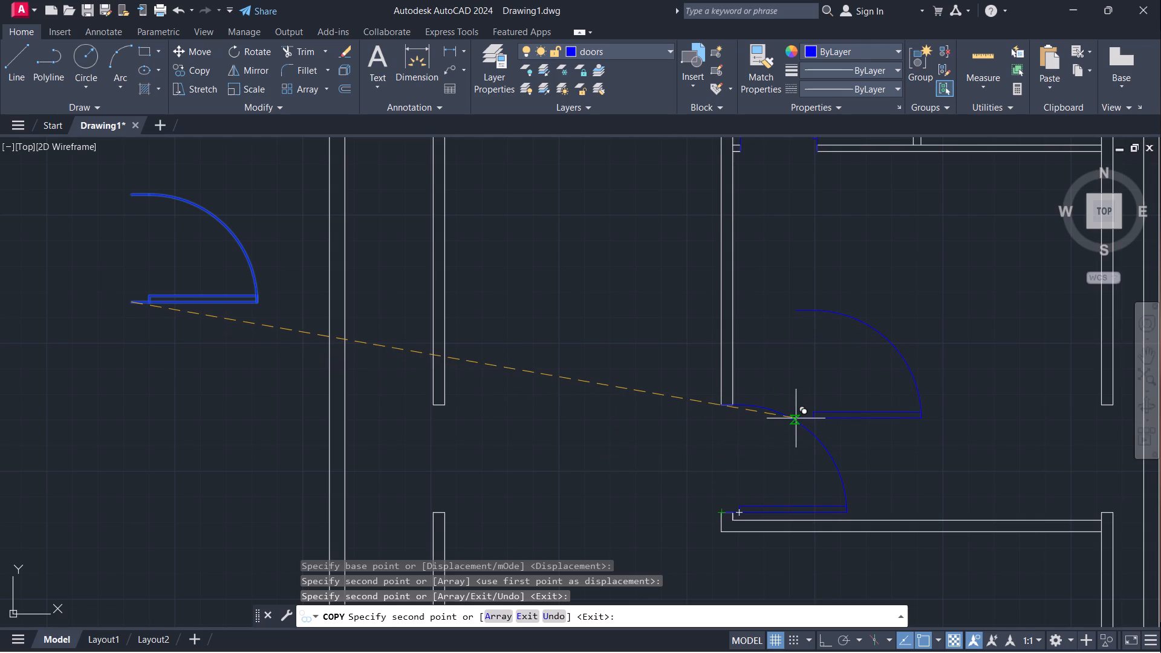
Place a third copy of the rotated door at the west wall-end corner south of the inner west wall's opening, and end copying.
{"action": "scroll", "coordinate": [796, 418], "scroll_direction": "down", "scroll_amount": 1}
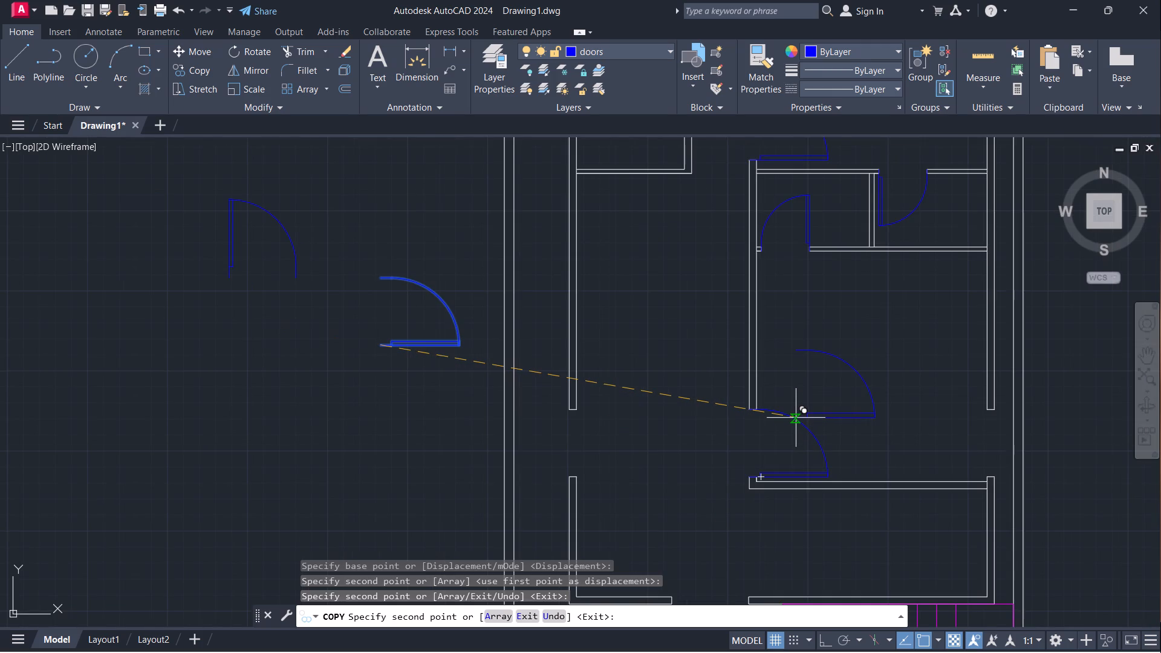
{"action": "scroll", "coordinate": [798, 414], "scroll_direction": "down", "scroll_amount": 1}
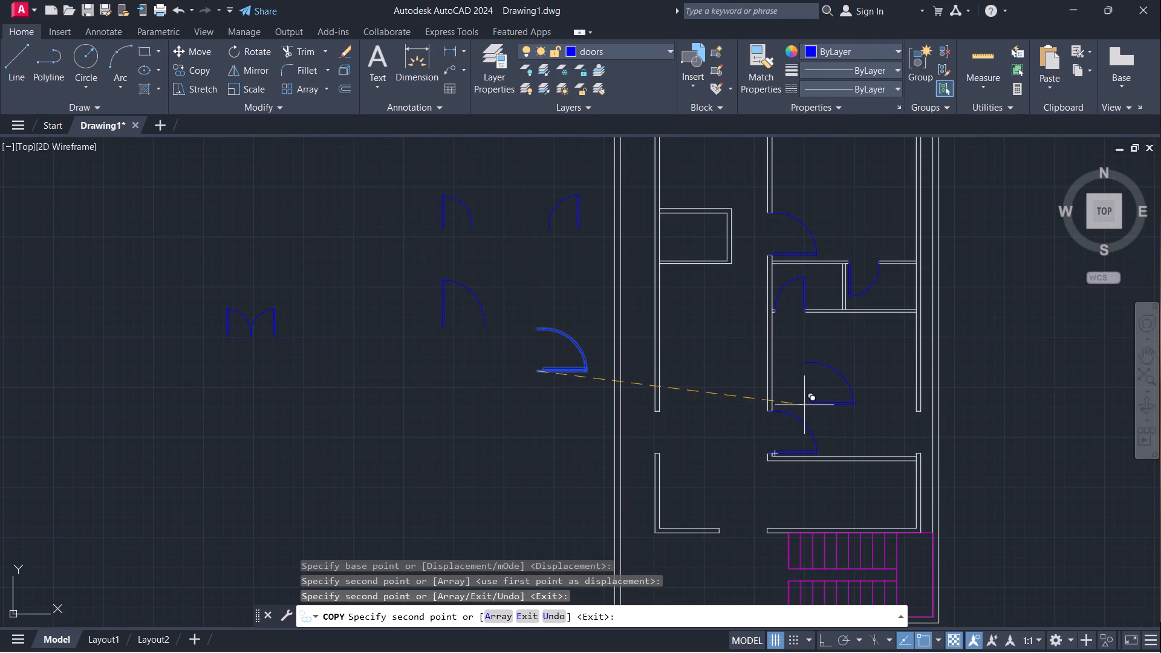
{"action": "scroll", "coordinate": [804, 405], "scroll_direction": "down", "scroll_amount": 1}
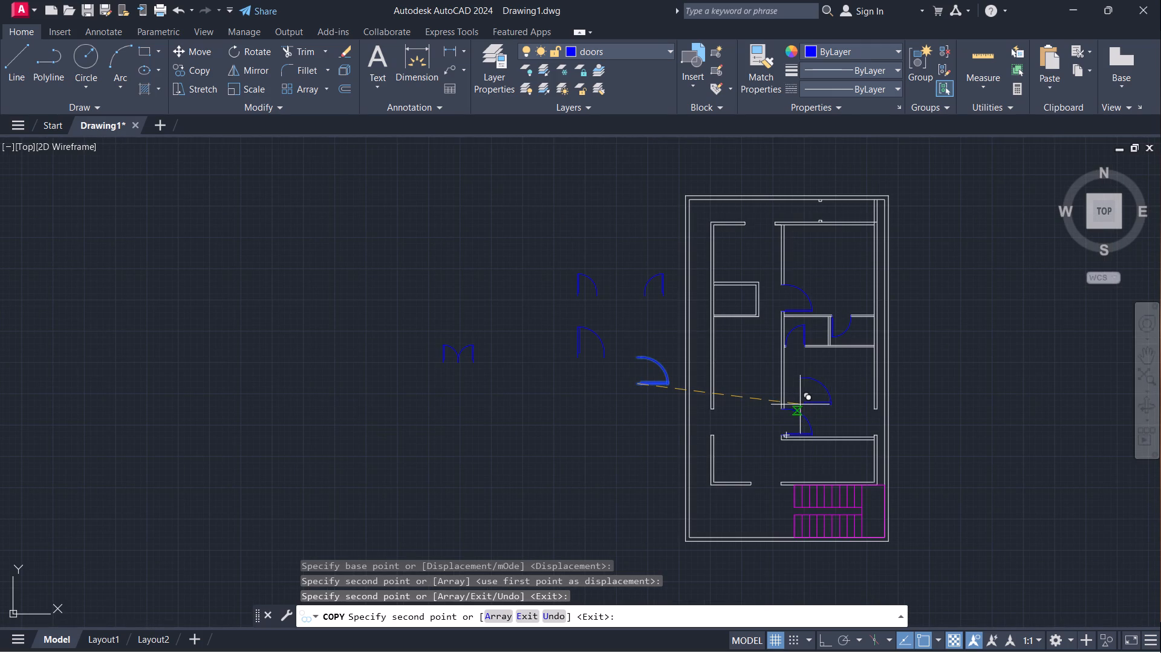
{"action": "scroll", "coordinate": [715, 435], "scroll_direction": "up", "scroll_amount": 2}
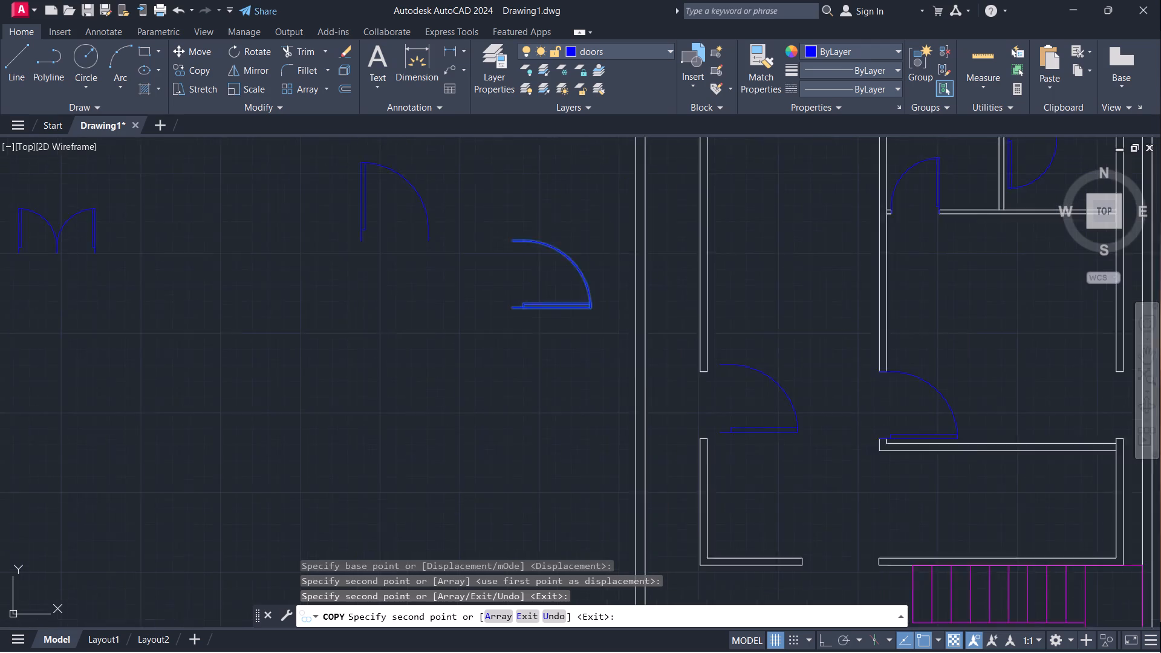
{"action": "scroll", "coordinate": [720, 432], "scroll_direction": "up", "scroll_amount": 1}
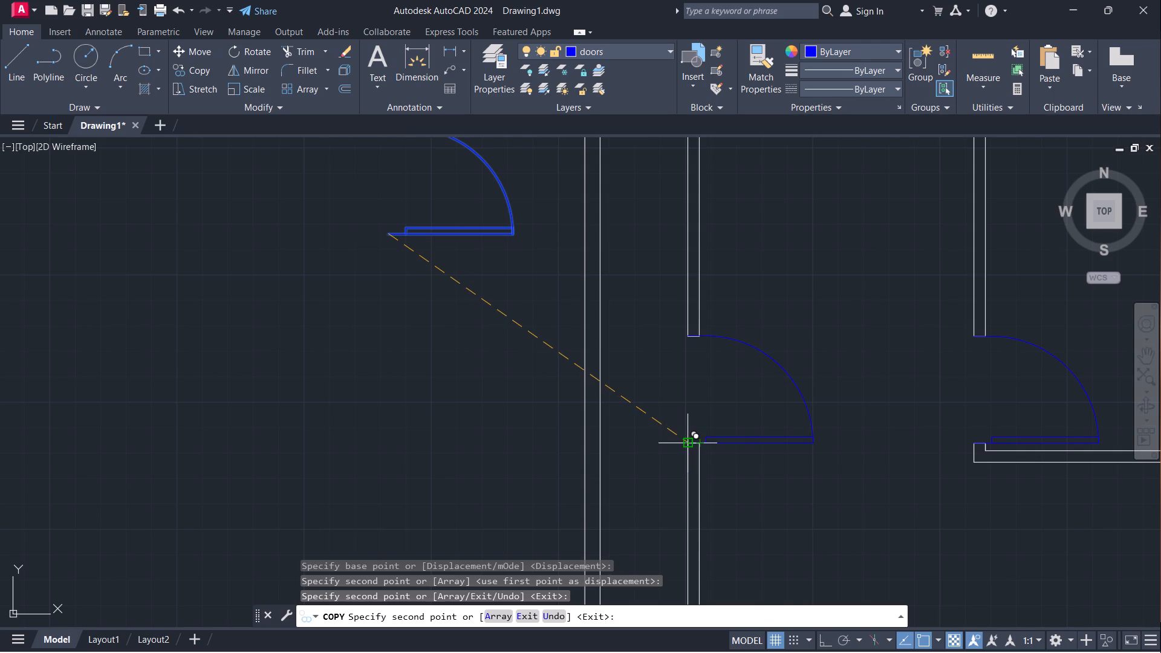
{"action": "left_click", "coordinate": [687, 445]}
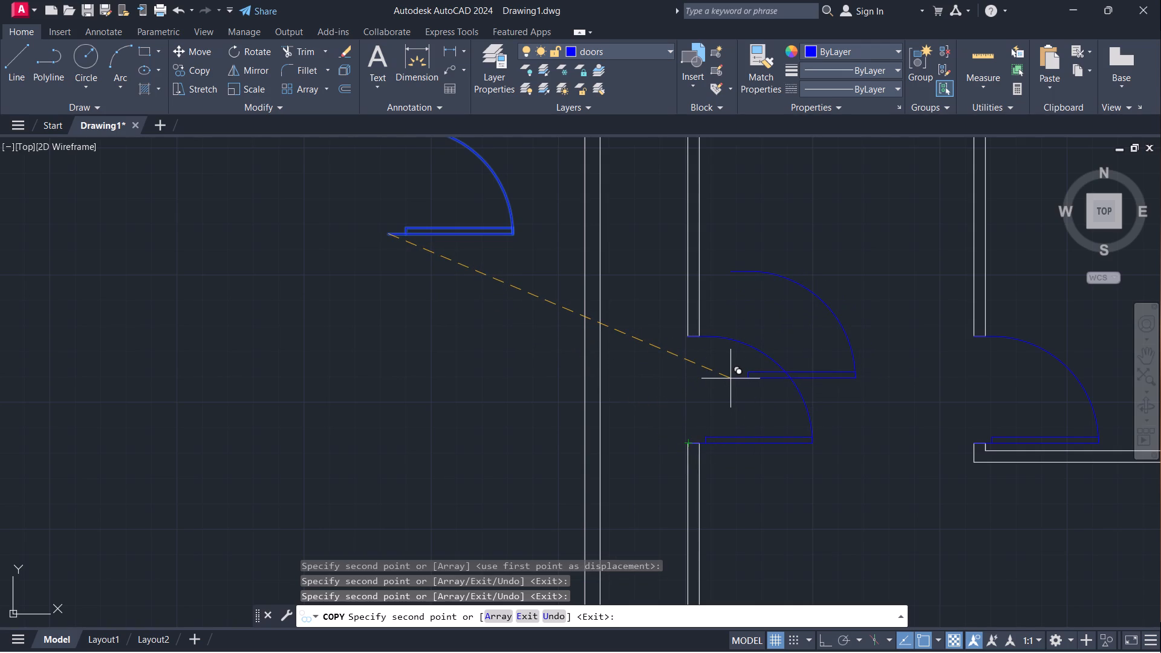
{"action": "scroll", "coordinate": [730, 378], "scroll_direction": "down", "scroll_amount": 2}
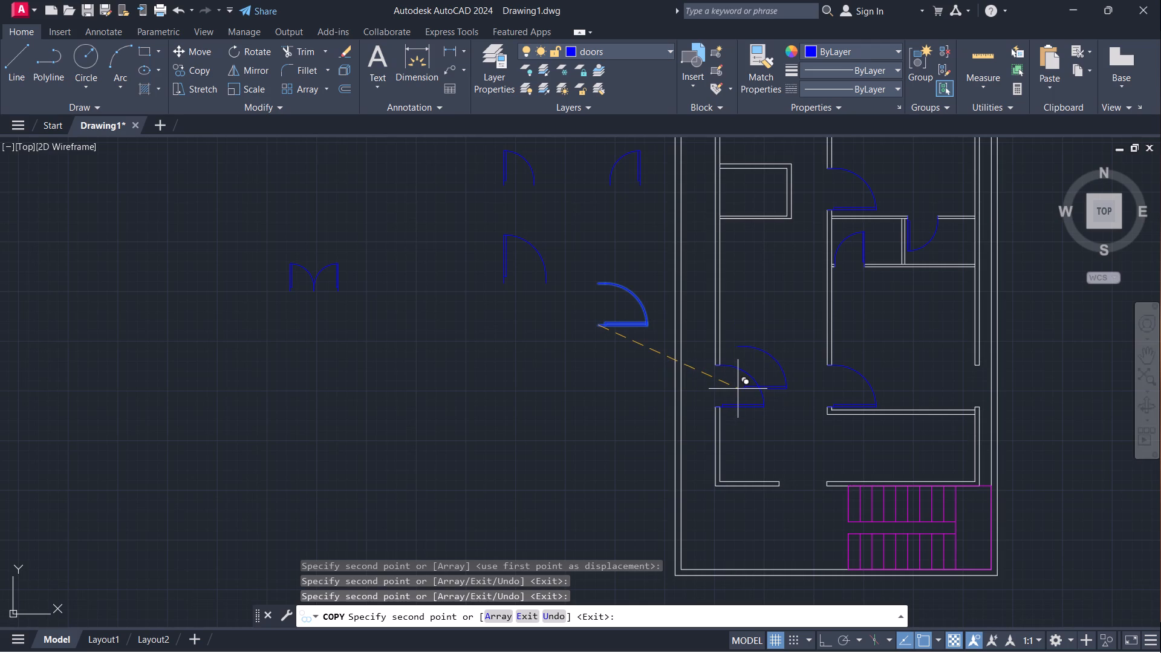
{"action": "key", "text": "Escape"}
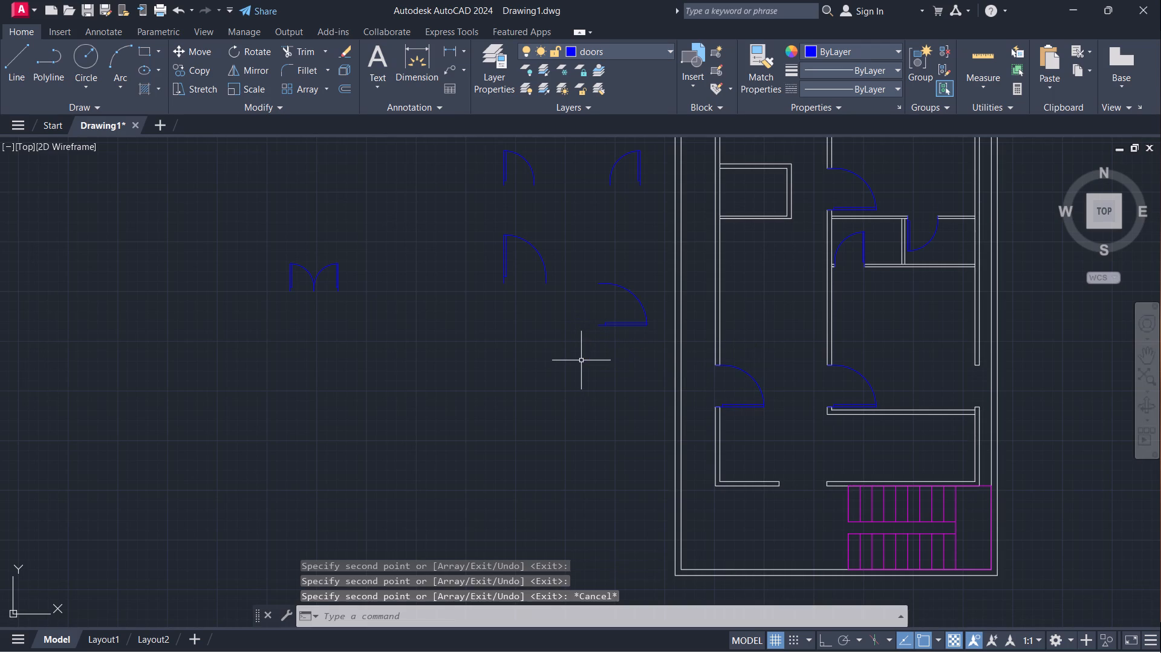
Copy the double door by its east base corner to the lower wall-end corner east of the inner south wall's opening.
{"action": "scroll", "coordinate": [617, 356], "scroll_direction": "down", "scroll_amount": 2}
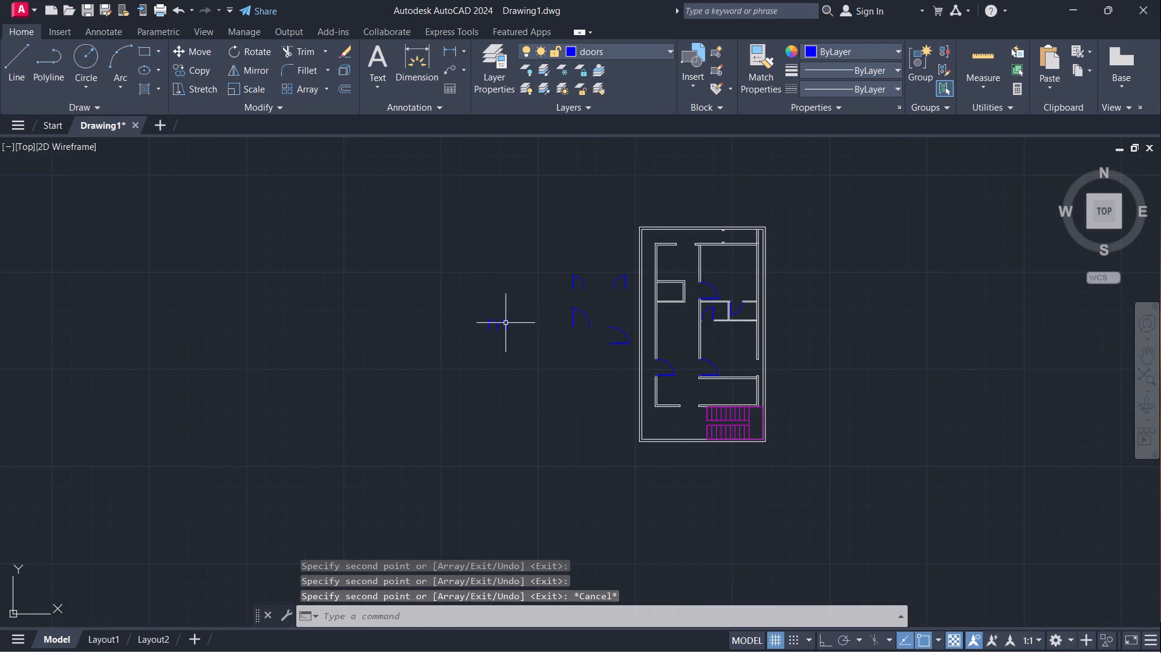
{"action": "scroll", "coordinate": [495, 320], "scroll_direction": "up", "scroll_amount": 3}
{"action": "left_click", "coordinate": [538, 349]}
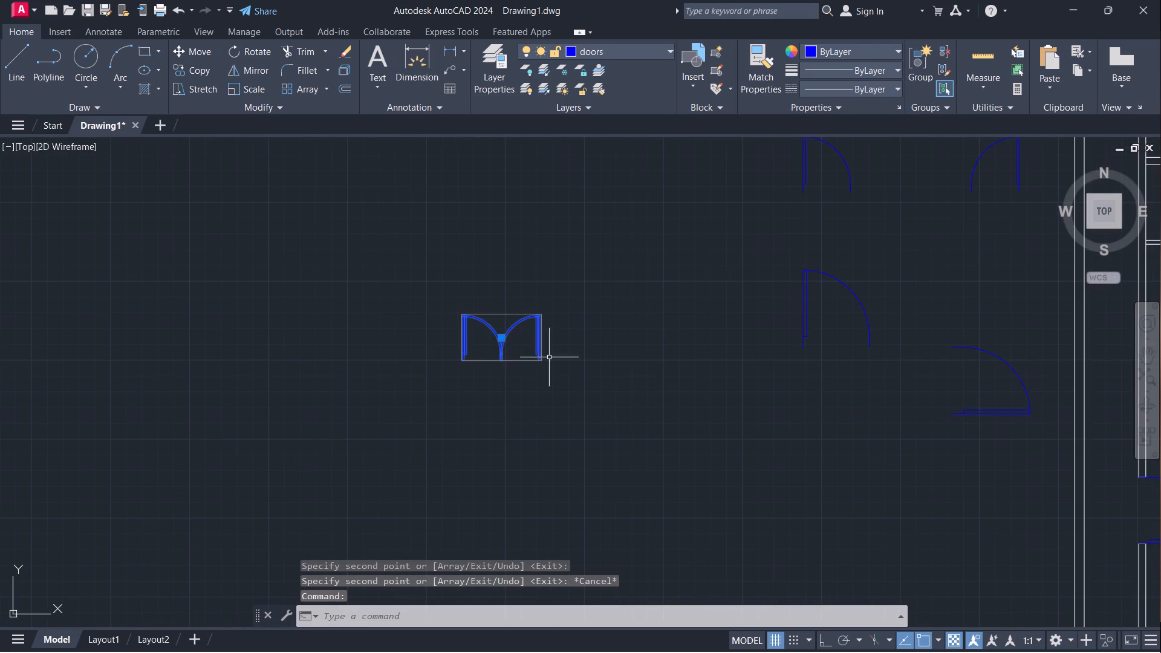
{"action": "key", "text": "c"}
{"action": "key", "text": "o"}
{"action": "key", "text": "Return"}
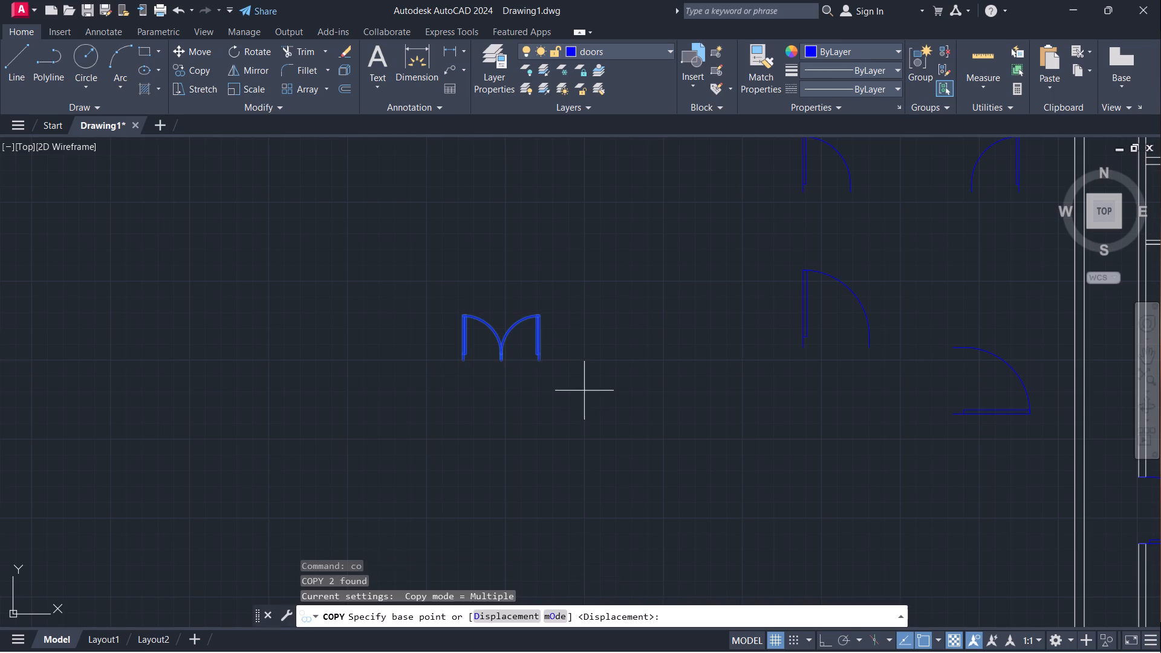
{"action": "left_click", "coordinate": [539, 366]}
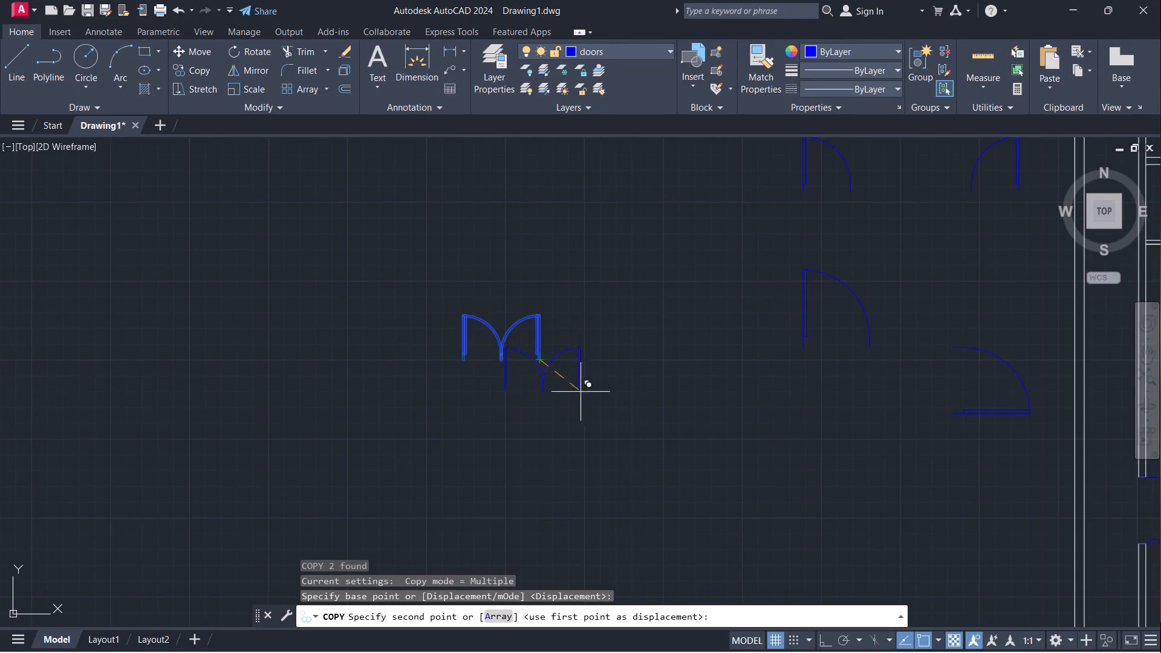
{"action": "scroll", "coordinate": [594, 374], "scroll_direction": "down", "scroll_amount": 3}
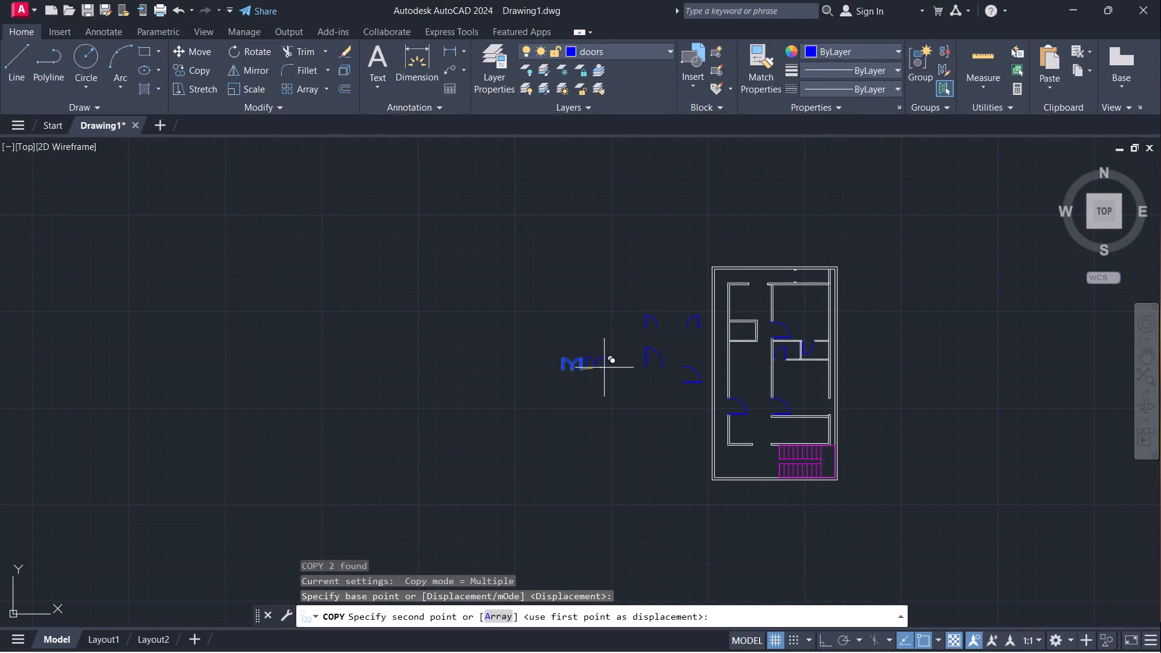
{"action": "scroll", "coordinate": [614, 352], "scroll_direction": "down", "scroll_amount": 2}
{"action": "scroll", "coordinate": [674, 400], "scroll_direction": "up", "scroll_amount": 3}
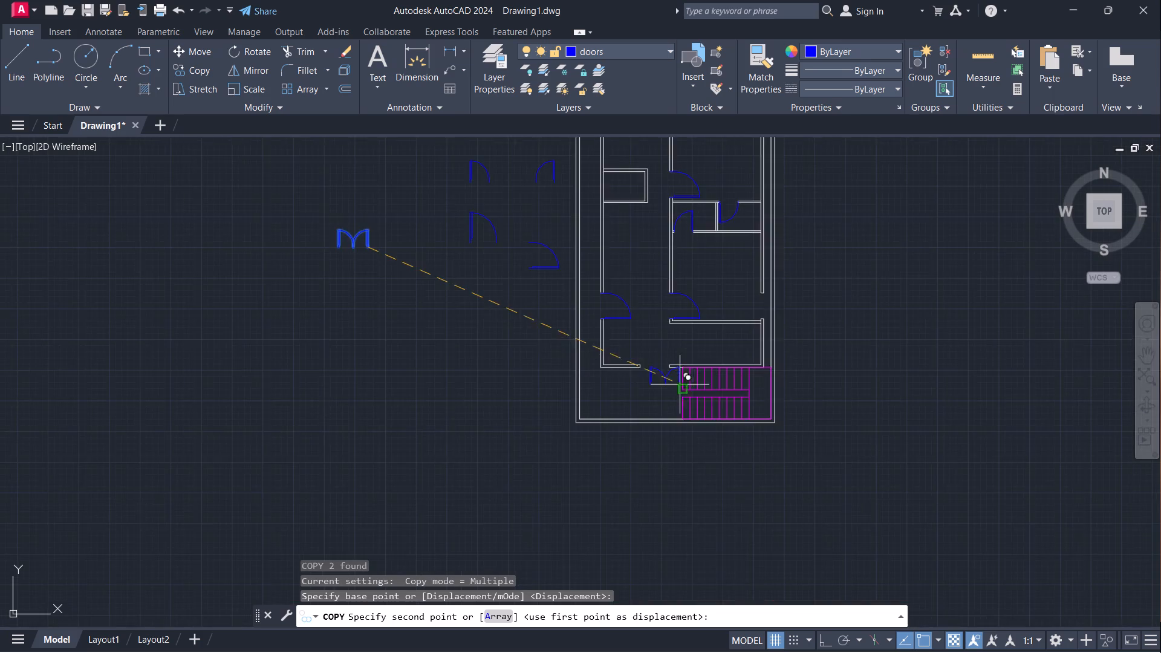
{"action": "scroll", "coordinate": [670, 375], "scroll_direction": "up", "scroll_amount": 5}
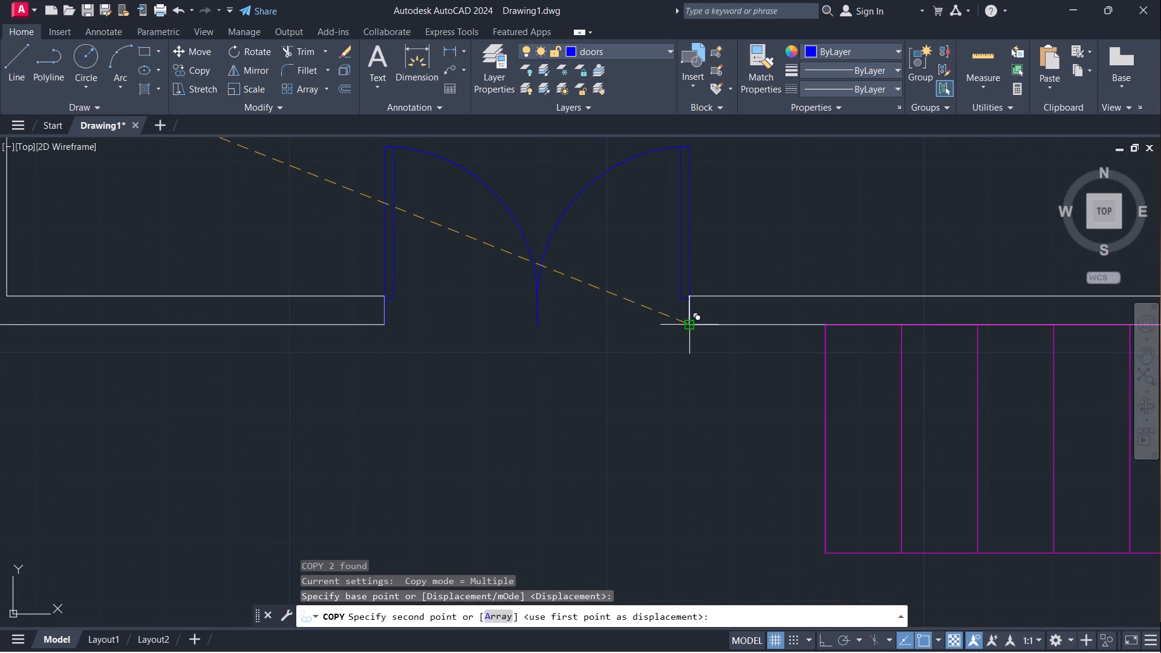
{"action": "left_click", "coordinate": [692, 328]}
Place another copy of the double door at the lower wall-end corner east of the inner north wall's opening.
{"action": "scroll", "coordinate": [729, 423], "scroll_direction": "down", "scroll_amount": 6}
{"action": "scroll", "coordinate": [712, 244], "scroll_direction": "up", "scroll_amount": 3}
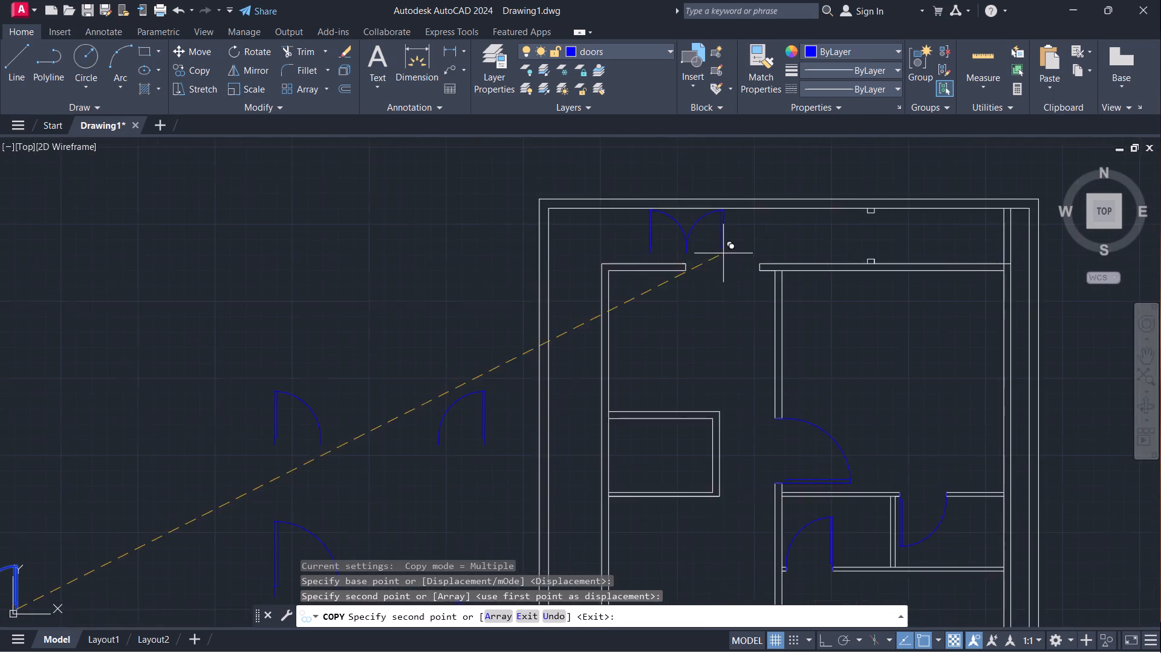
{"action": "scroll", "coordinate": [723, 253], "scroll_direction": "up", "scroll_amount": 3}
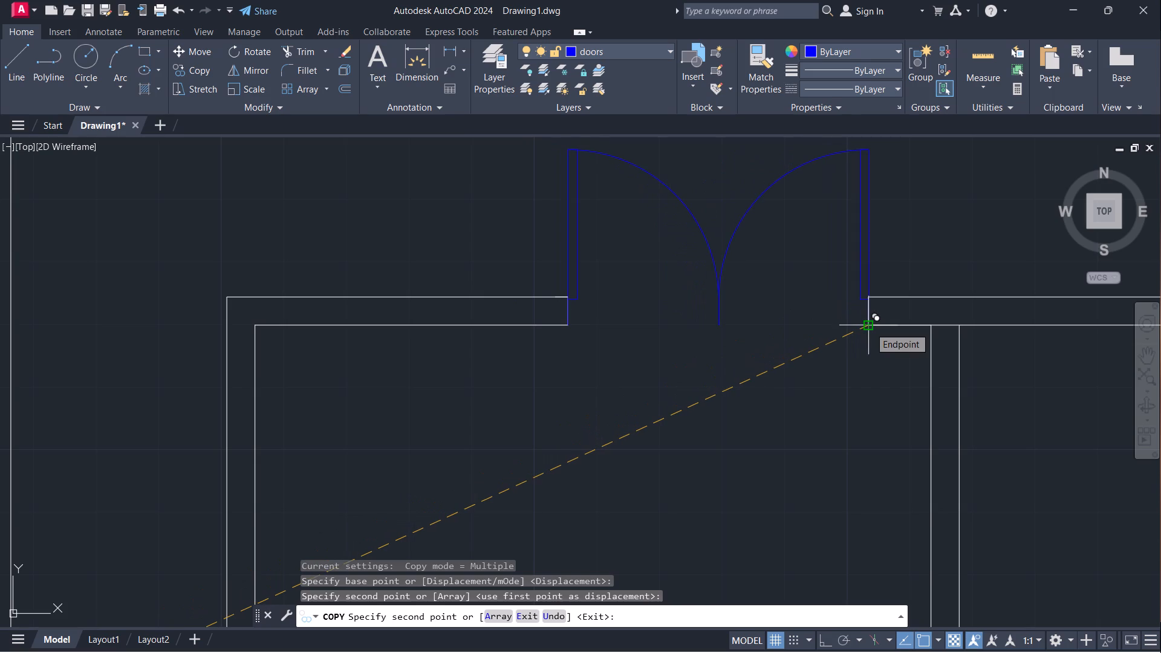
{"action": "left_click", "coordinate": [870, 327]}
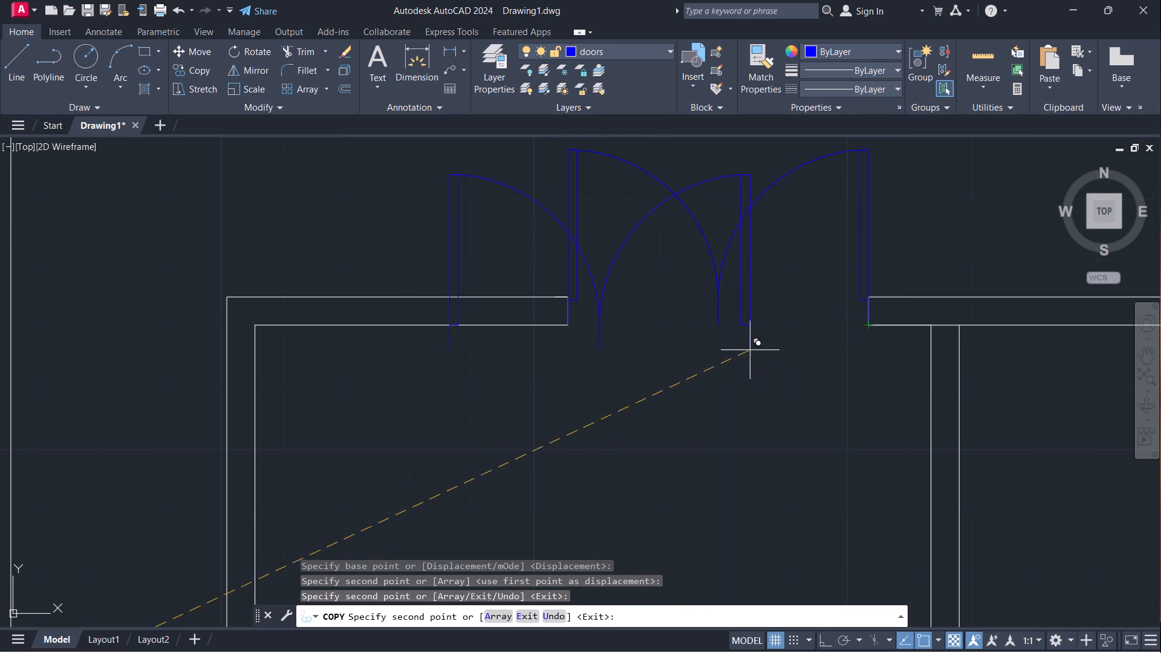
{"action": "scroll", "coordinate": [792, 329], "scroll_direction": "down", "scroll_amount": 4}
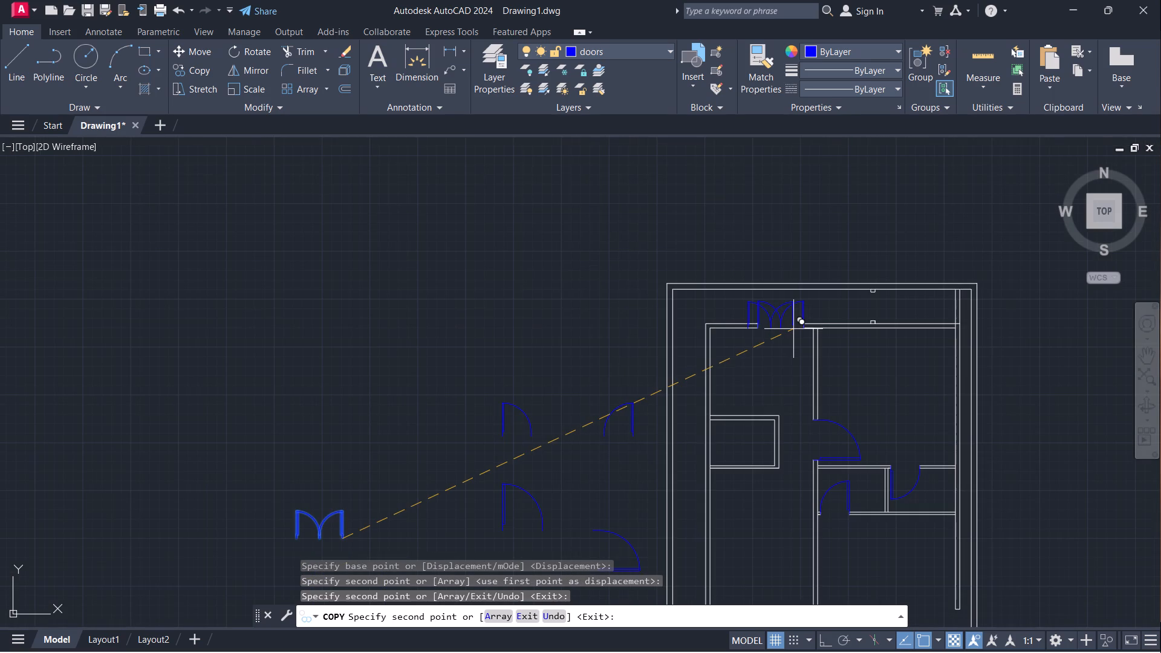
{"action": "scroll", "coordinate": [793, 329], "scroll_direction": "down", "scroll_amount": 1}
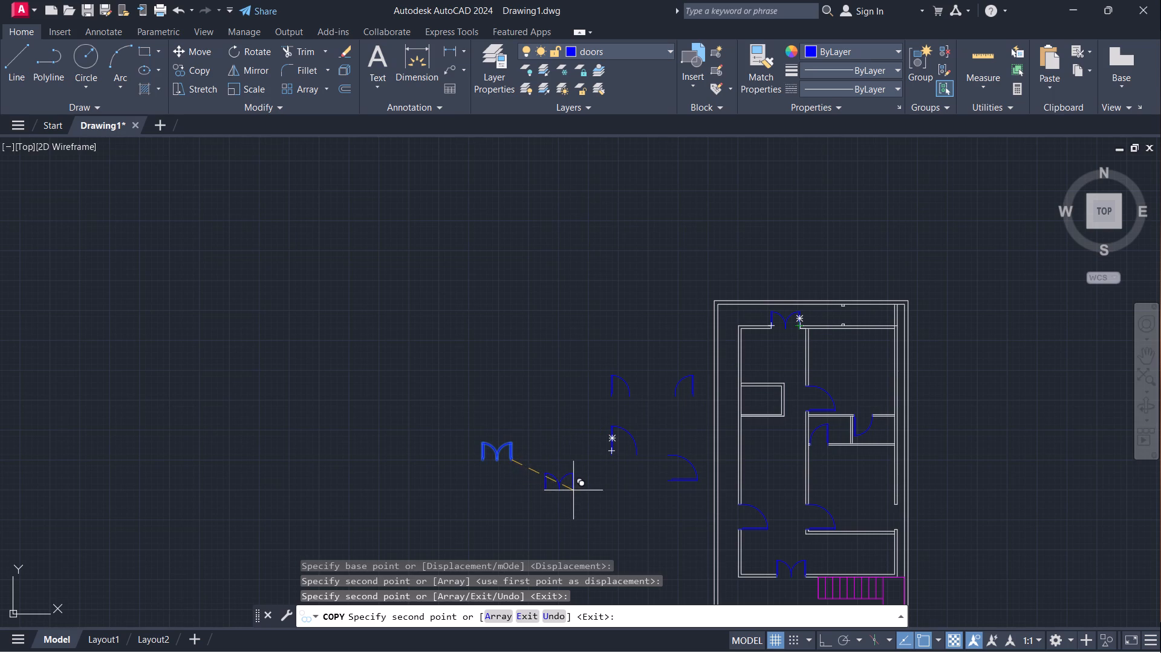
End copying and scale the loose double door west of the plan about its west base corner, by reference, to a 4' base width.
{"action": "middle_click_drag", "start_coordinate": [573, 490], "coordinate": [577, 414]}
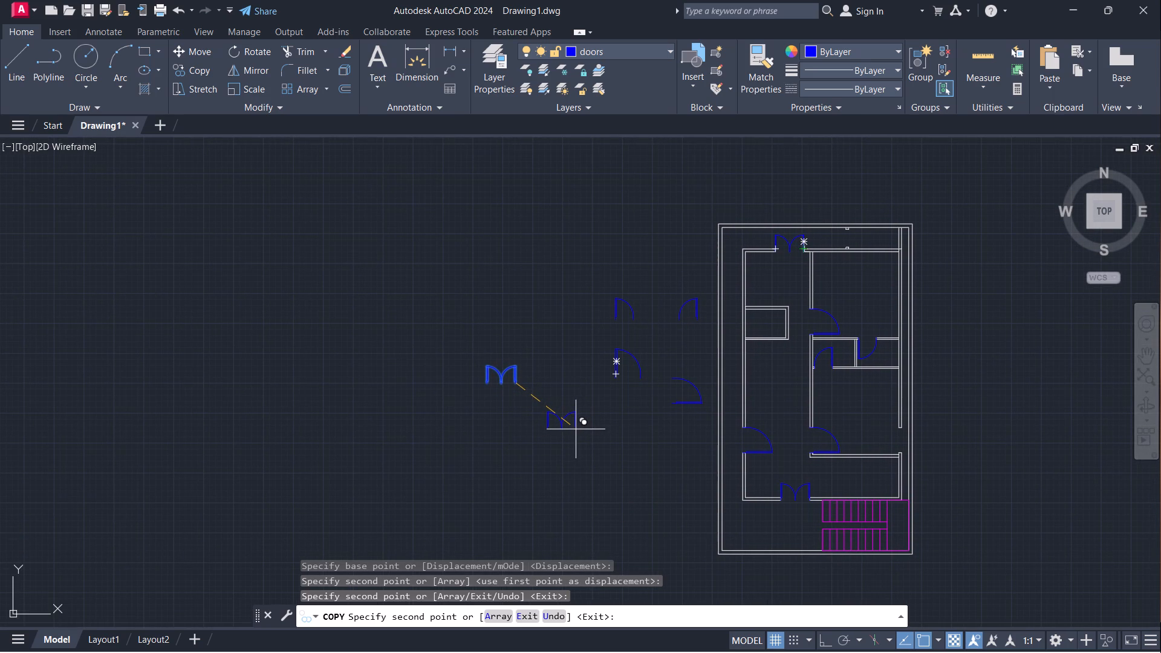
{"action": "key", "text": "Escape"}
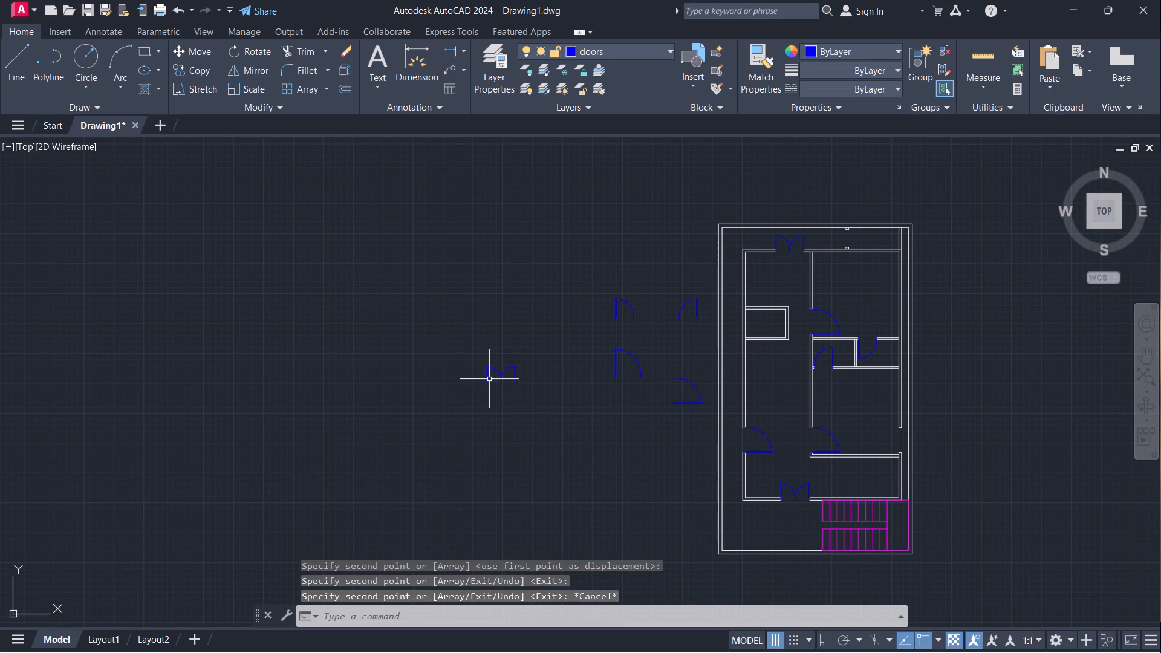
{"action": "scroll", "coordinate": [458, 351], "scroll_direction": "up", "scroll_amount": 2}
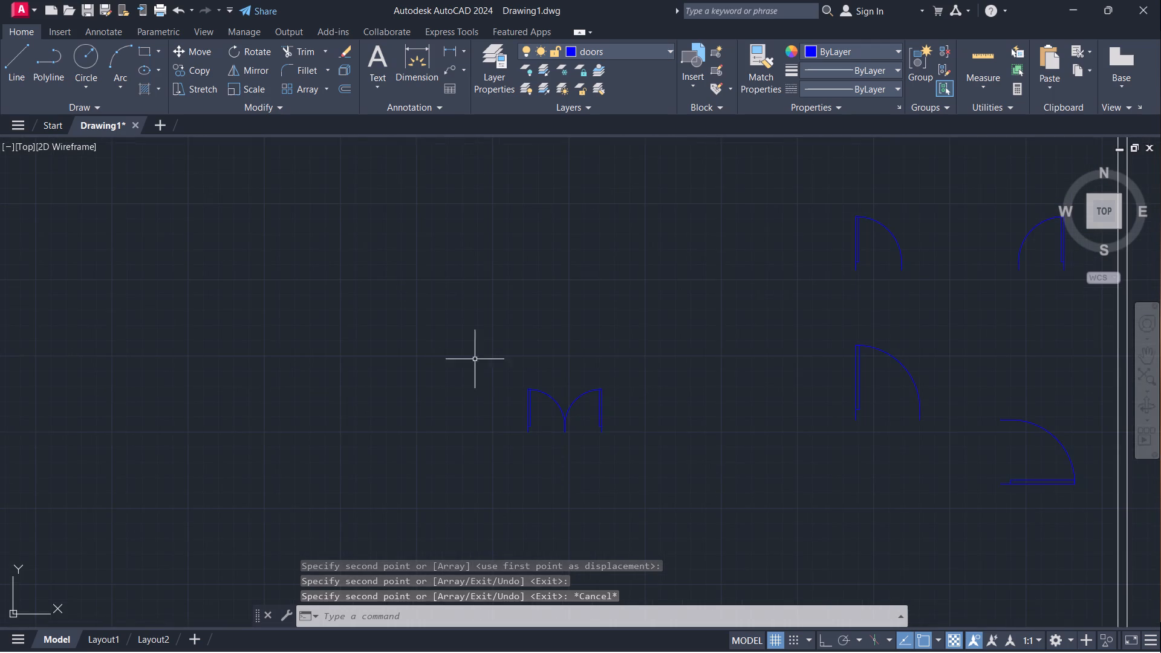
{"action": "scroll", "coordinate": [496, 387], "scroll_direction": "up", "scroll_amount": 1}
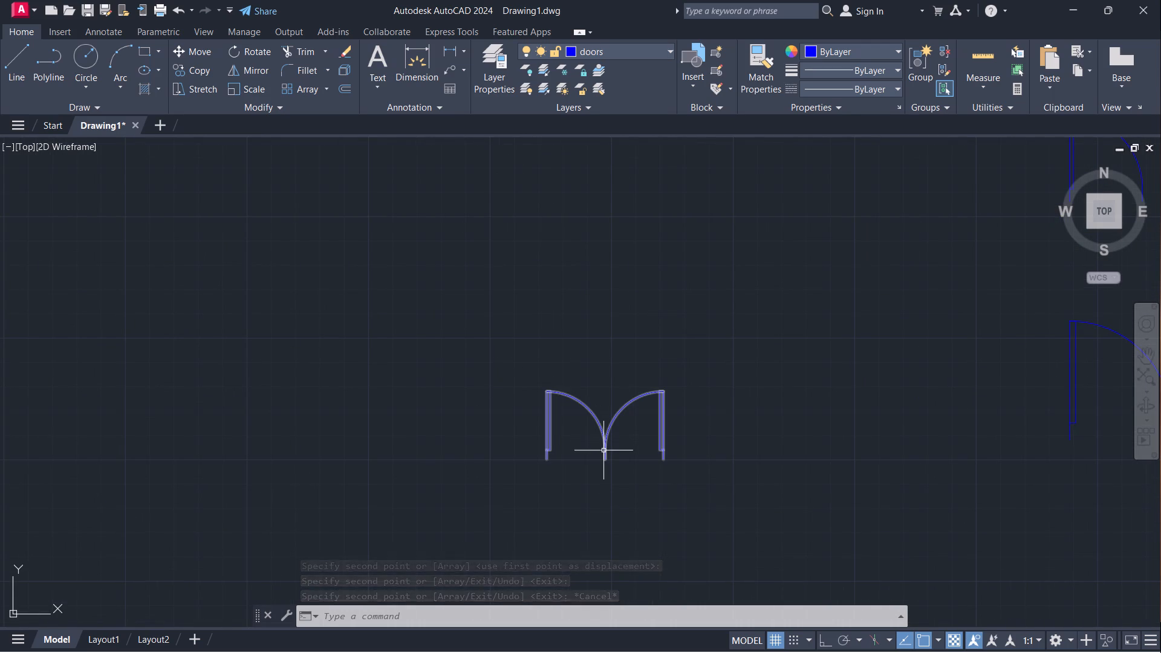
{"action": "left_click", "coordinate": [603, 450]}
{"action": "type", "text": "sc"}
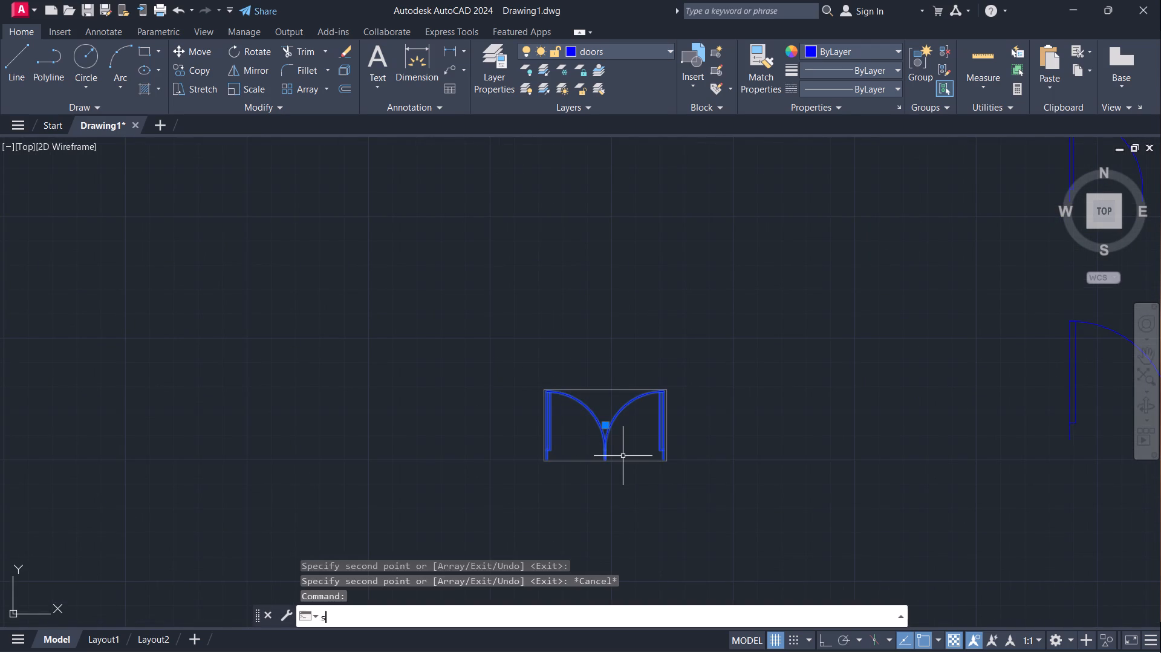
{"action": "key", "text": "Return"}
{"action": "left_click", "coordinate": [543, 466]}
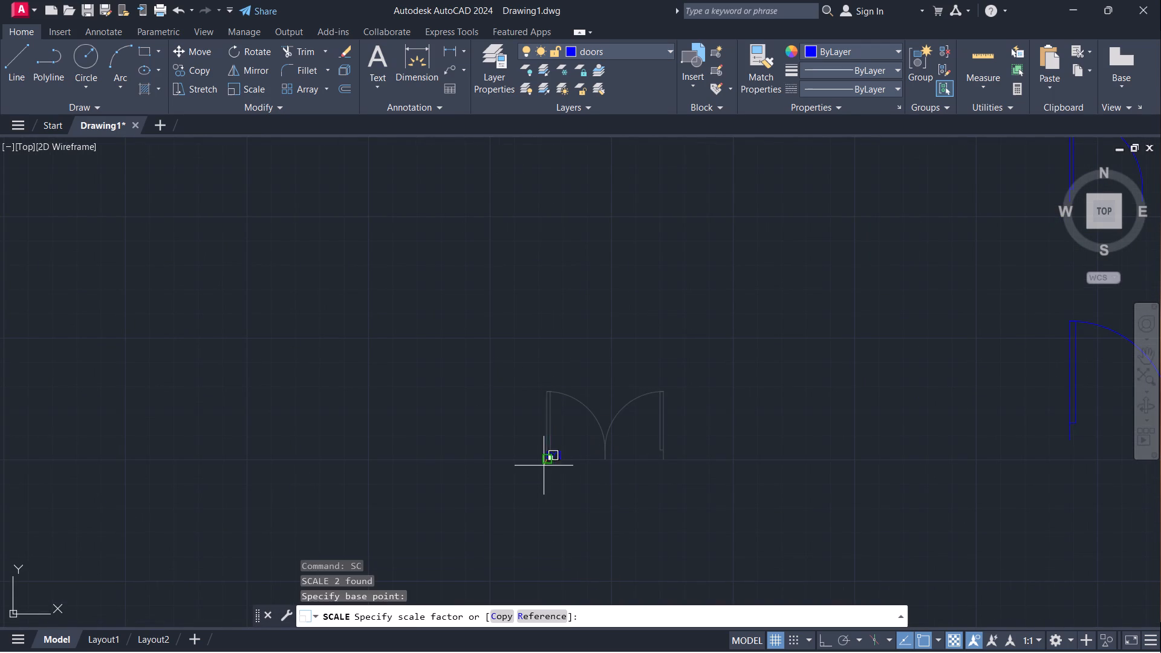
{"action": "left_click", "coordinate": [520, 614]}
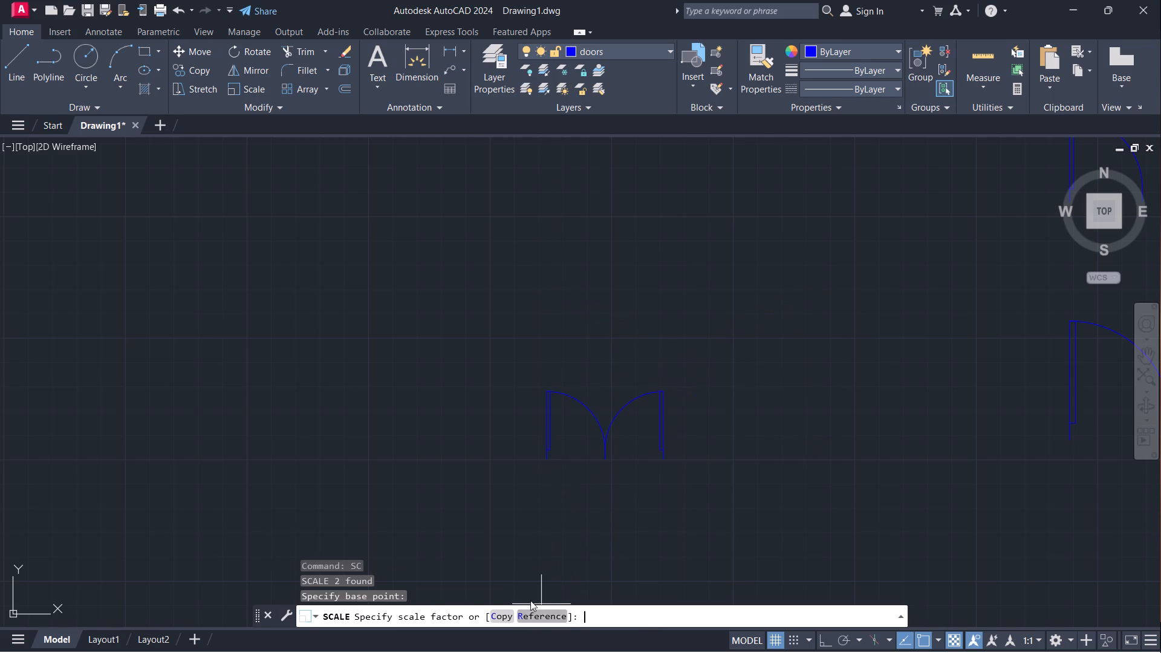
{"action": "left_click", "coordinate": [549, 460]}
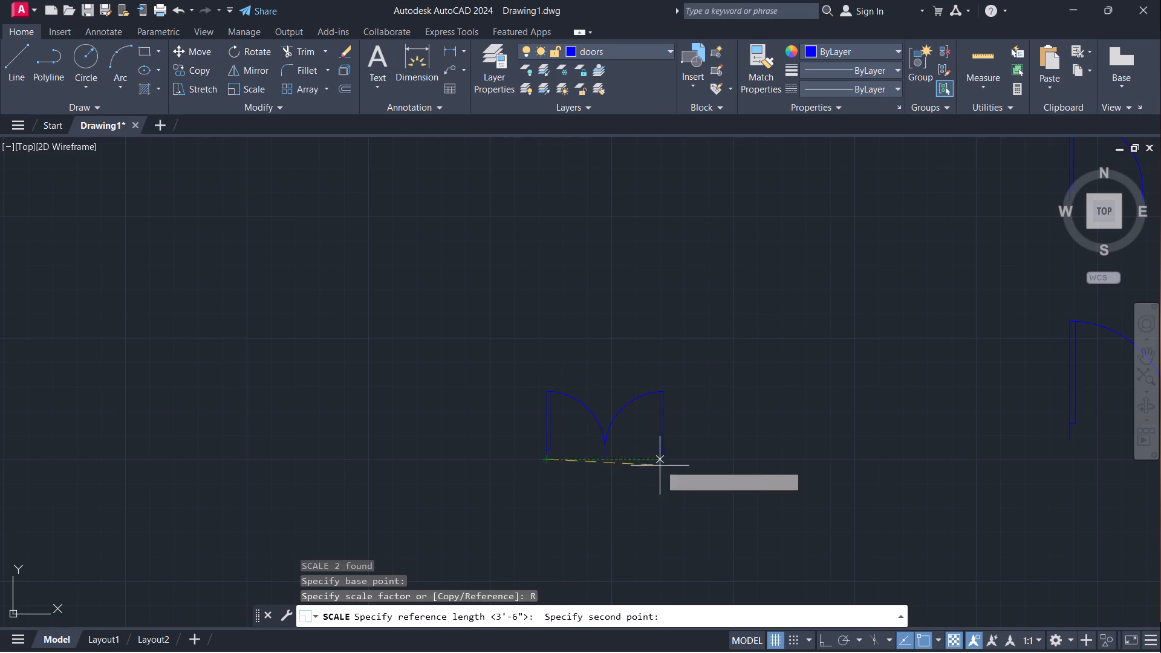
{"action": "left_click", "coordinate": [666, 463]}
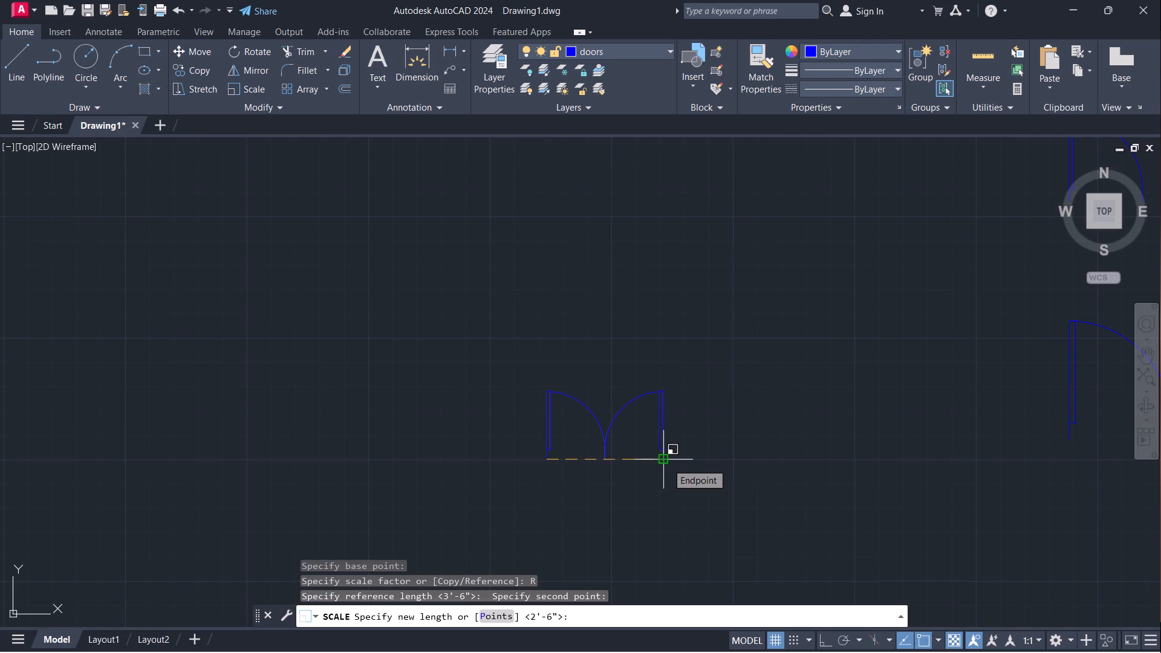
{"action": "key", "text": "4"}
{"action": "key", "text": "apostrophe"}
{"action": "key", "text": "Return"}
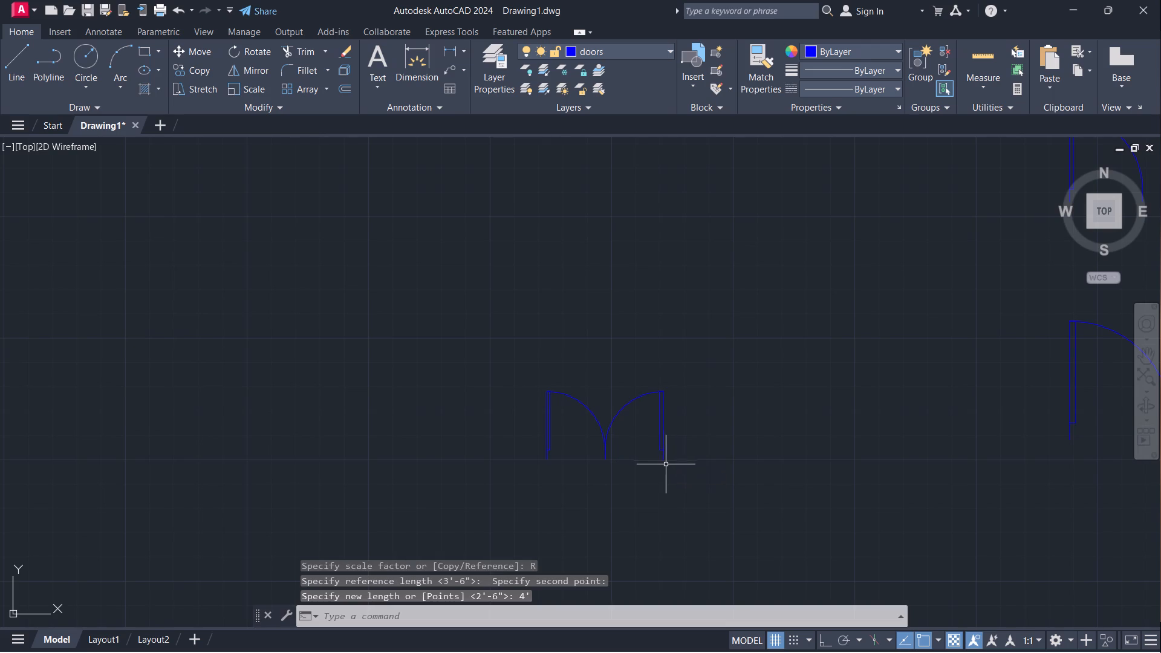
Rotate the loose double door 270° about its east base corner.
{"action": "left_click", "coordinate": [505, 359]}
{"action": "left_click", "coordinate": [741, 556]}
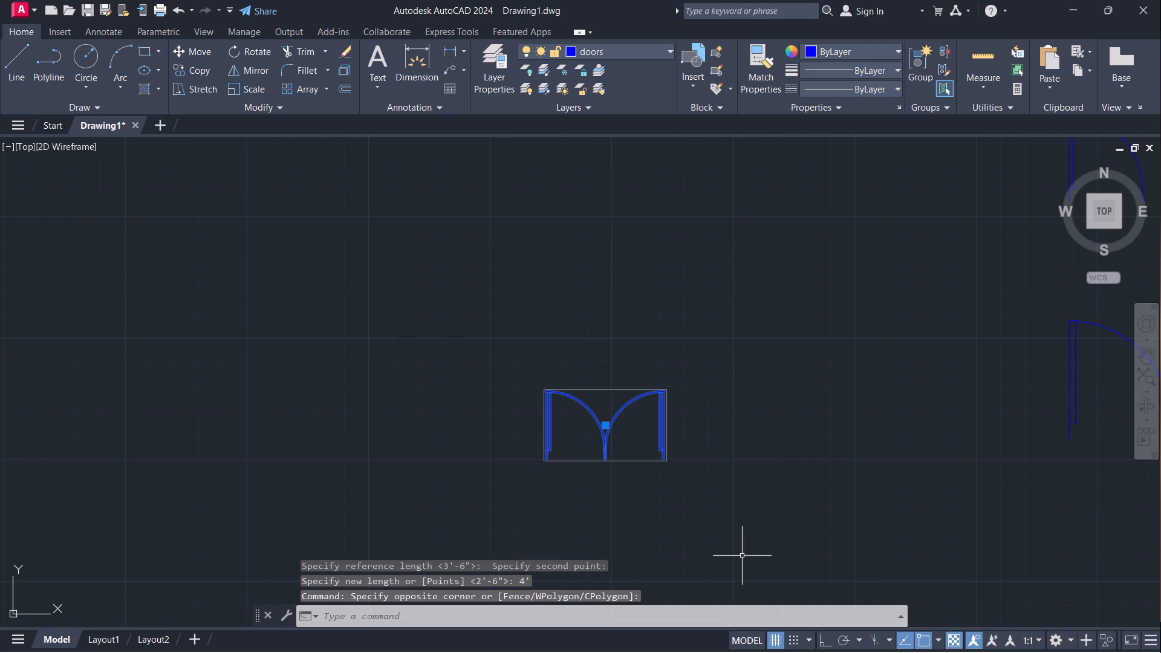
{"action": "type", "text": "ro"}
{"action": "key", "text": "Return"}
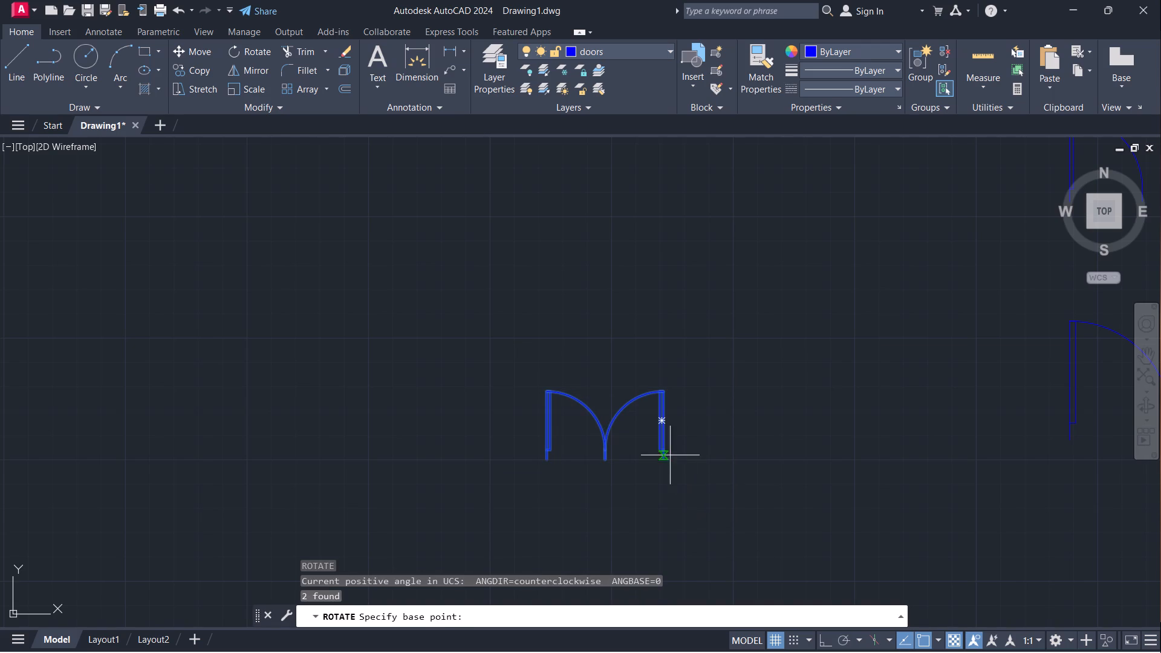
{"action": "left_click", "coordinate": [665, 463]}
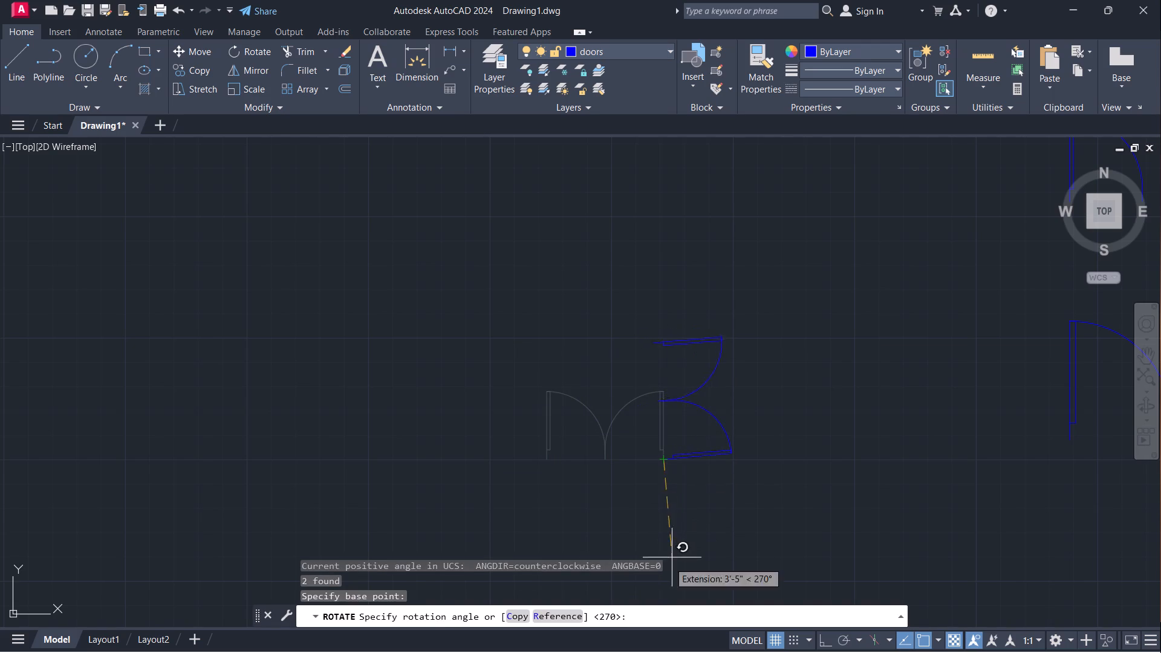
{"action": "left_click", "coordinate": [664, 585]}
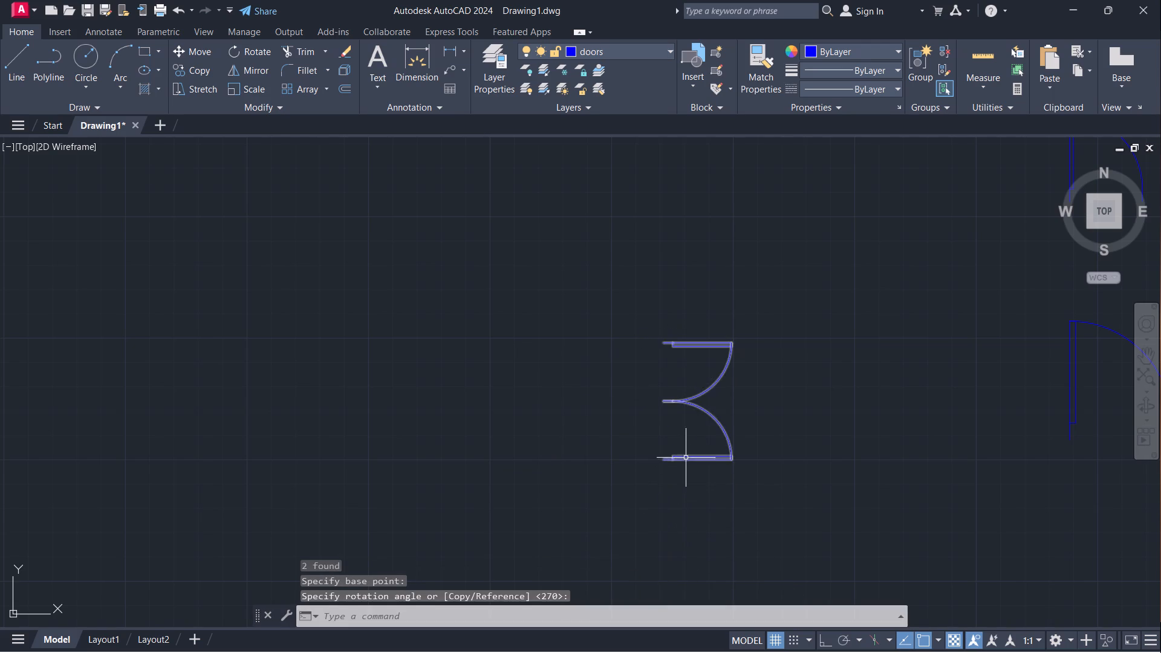
Copy the rotated double door by its south base corner to a free spot just east of the outer east wall, and end copying.
{"action": "left_click", "coordinate": [686, 457]}
{"action": "key", "text": "c"}
{"action": "key", "text": "o"}
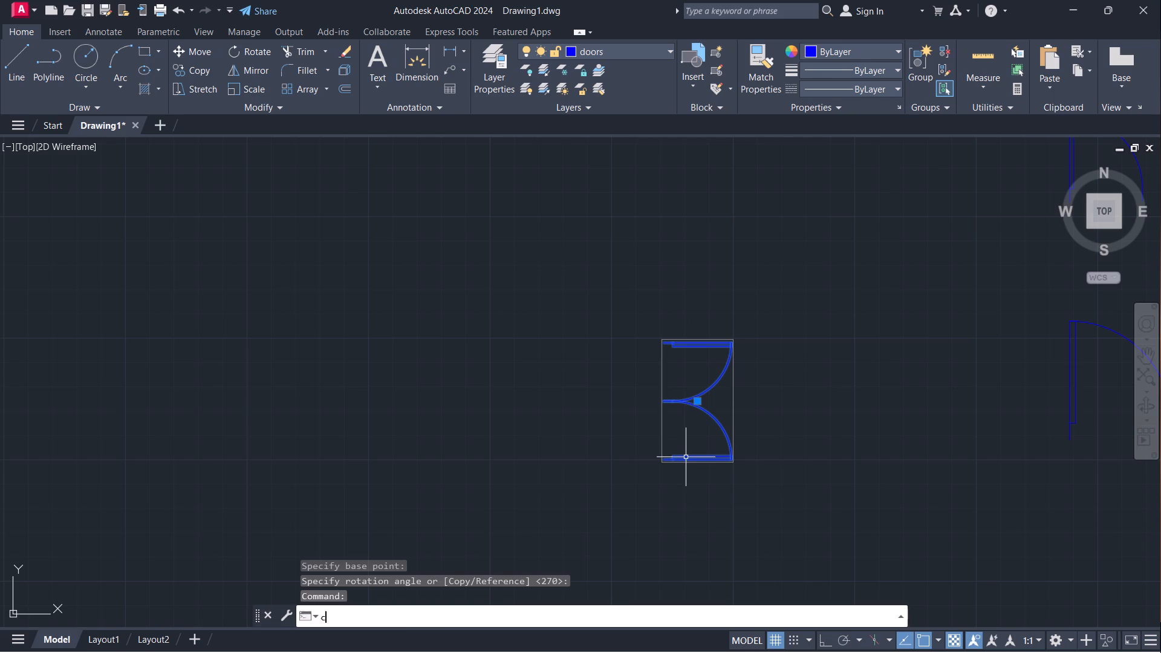
{"action": "key", "text": "Return"}
{"action": "left_click", "coordinate": [660, 463]}
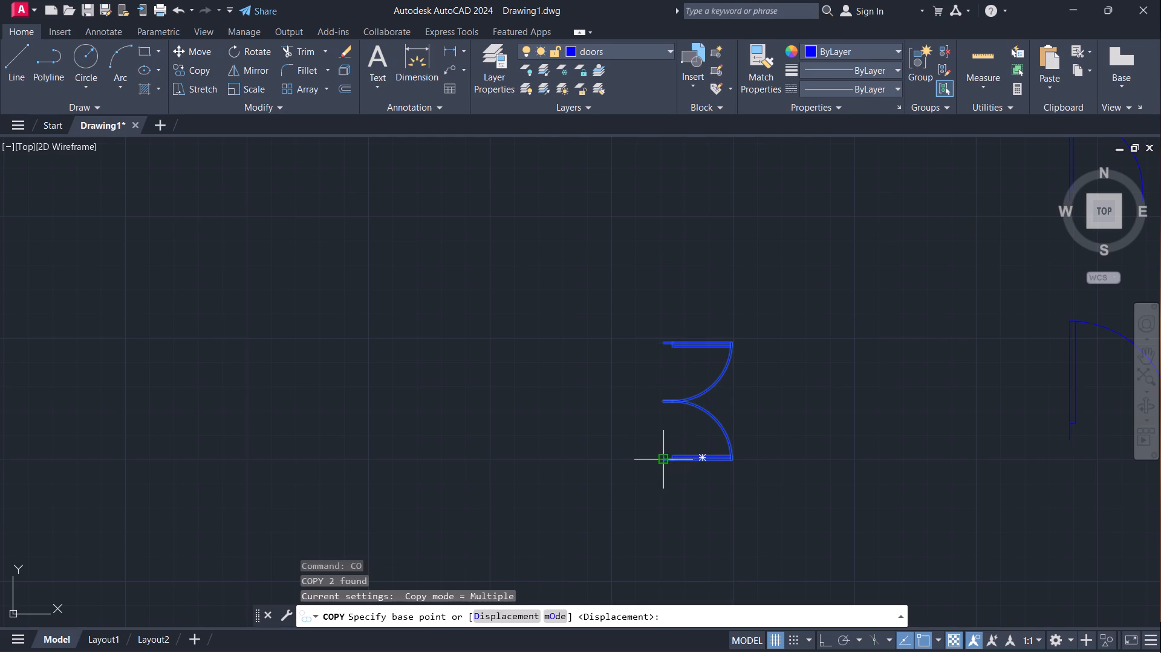
{"action": "scroll", "coordinate": [781, 469], "scroll_direction": "down", "scroll_amount": 5}
{"action": "scroll", "coordinate": [937, 512], "scroll_direction": "up", "scroll_amount": 1}
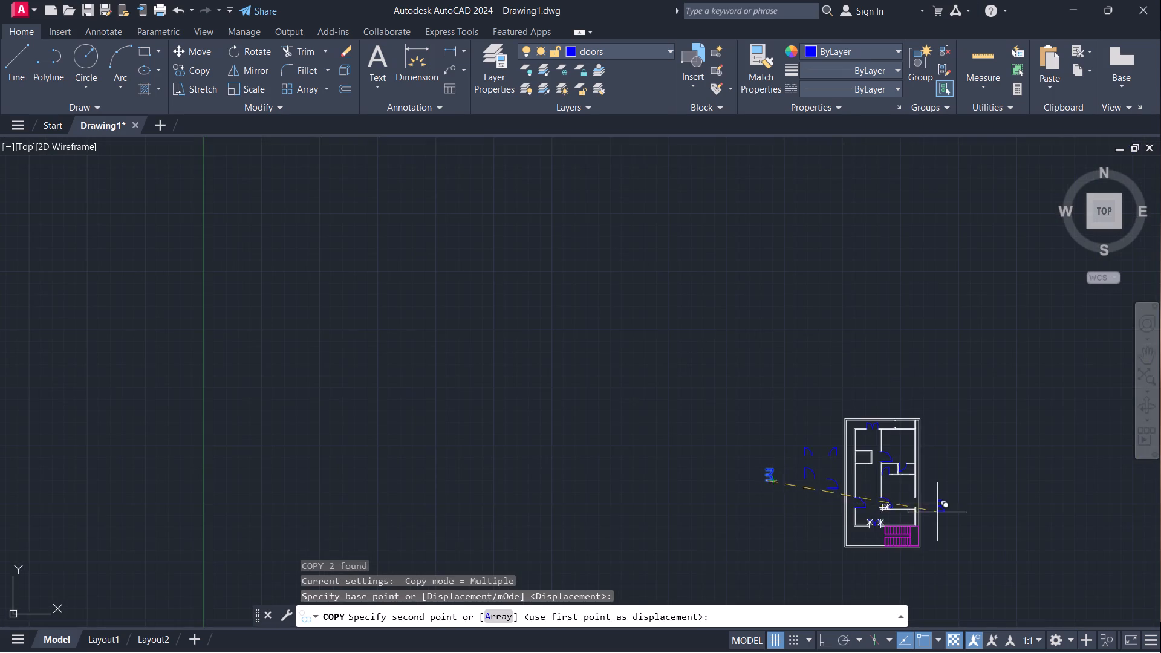
{"action": "scroll", "coordinate": [937, 512], "scroll_direction": "up", "scroll_amount": 2}
{"action": "scroll", "coordinate": [887, 491], "scroll_direction": "up", "scroll_amount": 3}
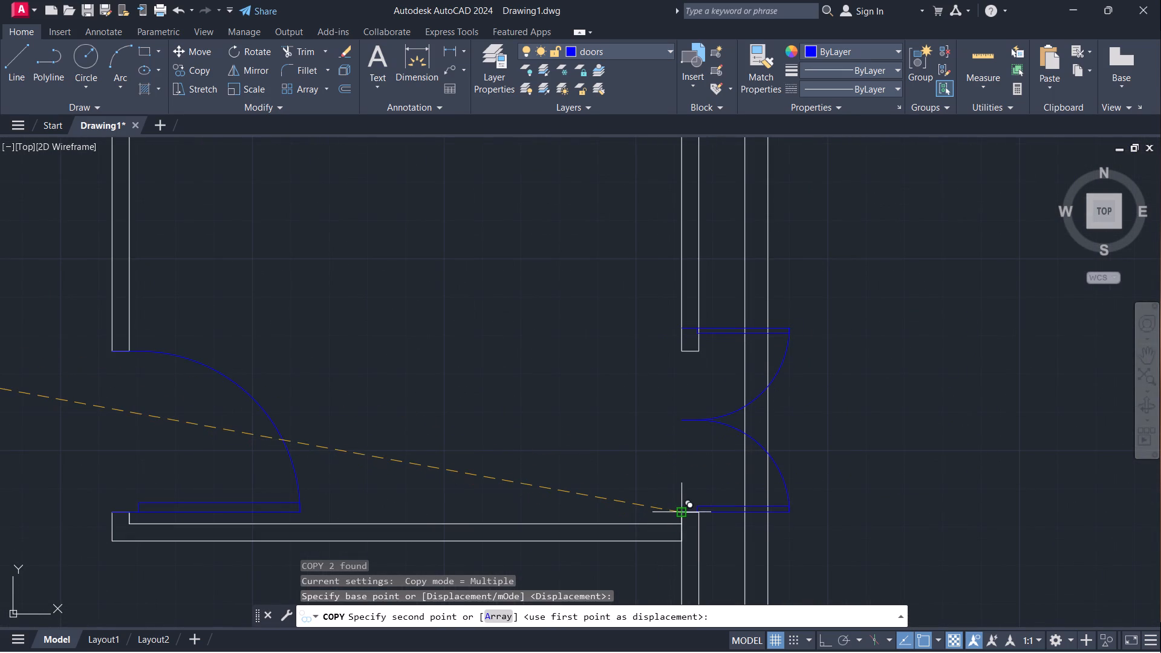
{"action": "left_click", "coordinate": [818, 498]}
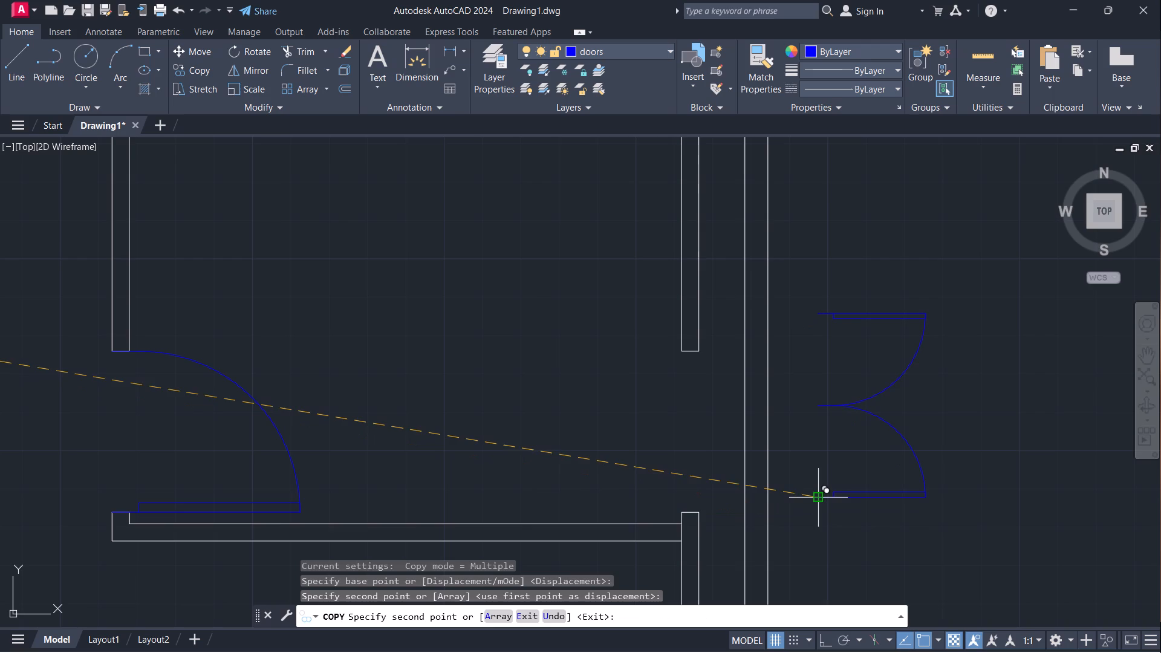
{"action": "key", "text": "Escape"}
Scale the double door copy east of the plan about its south base corner, by reference, to a 3'6" base width.
{"action": "left_click", "coordinate": [840, 503]}
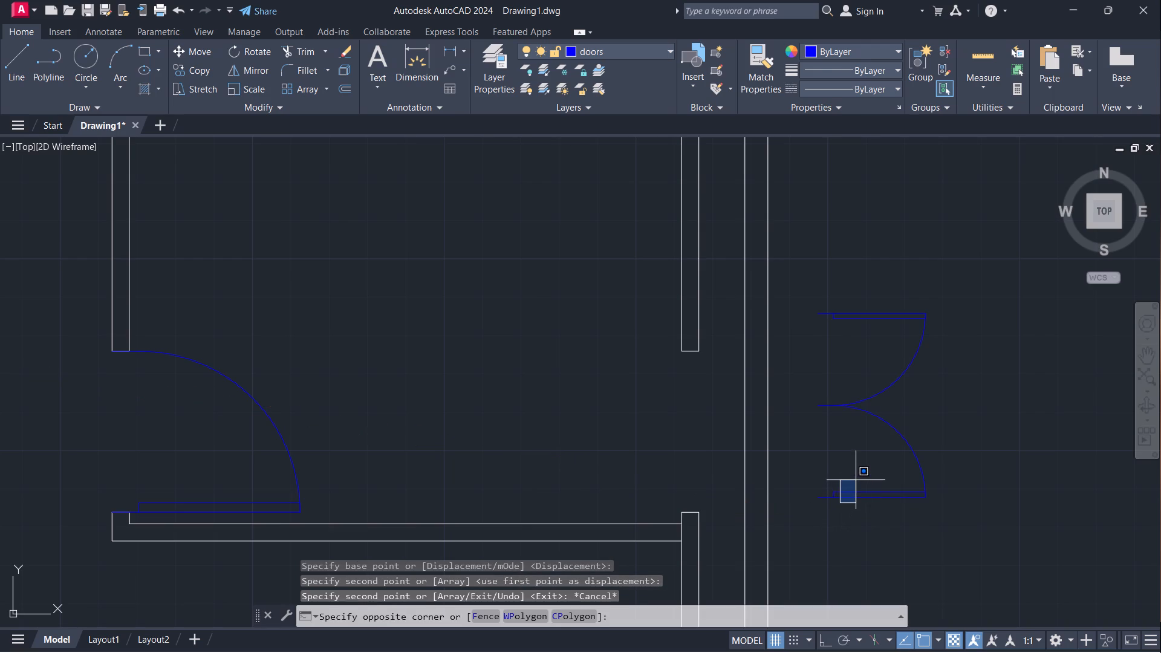
{"action": "left_click", "coordinate": [856, 480]}
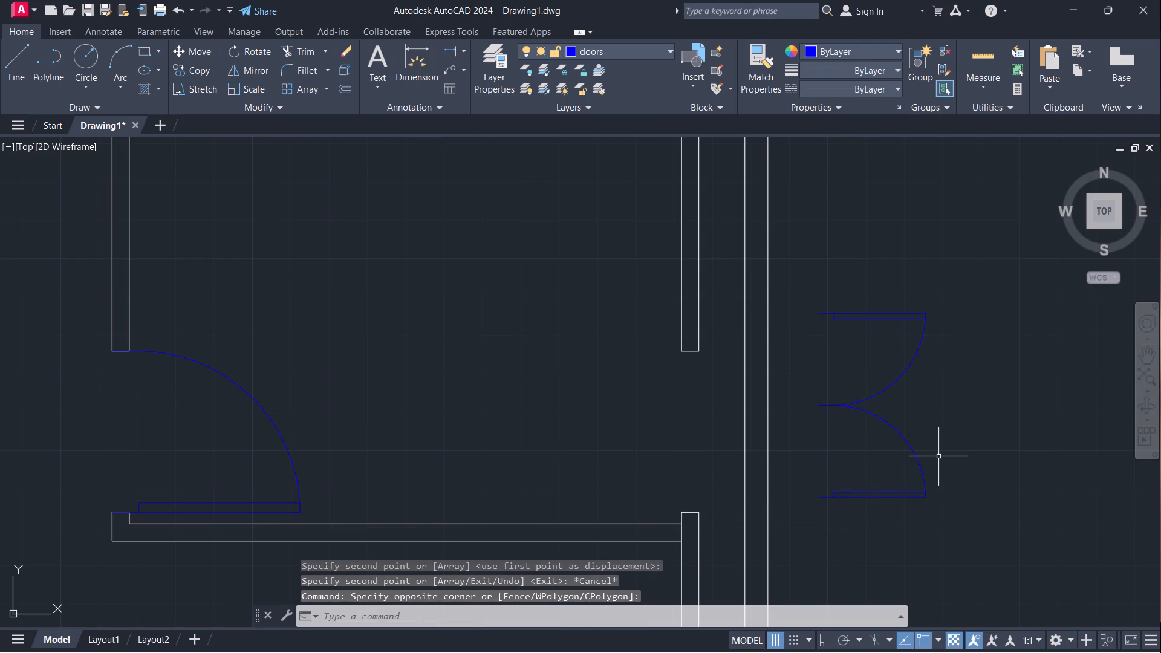
{"action": "left_click_drag", "start_coordinate": [938, 456], "coordinate": [921, 458]}
{"action": "left_click", "coordinate": [810, 506]}
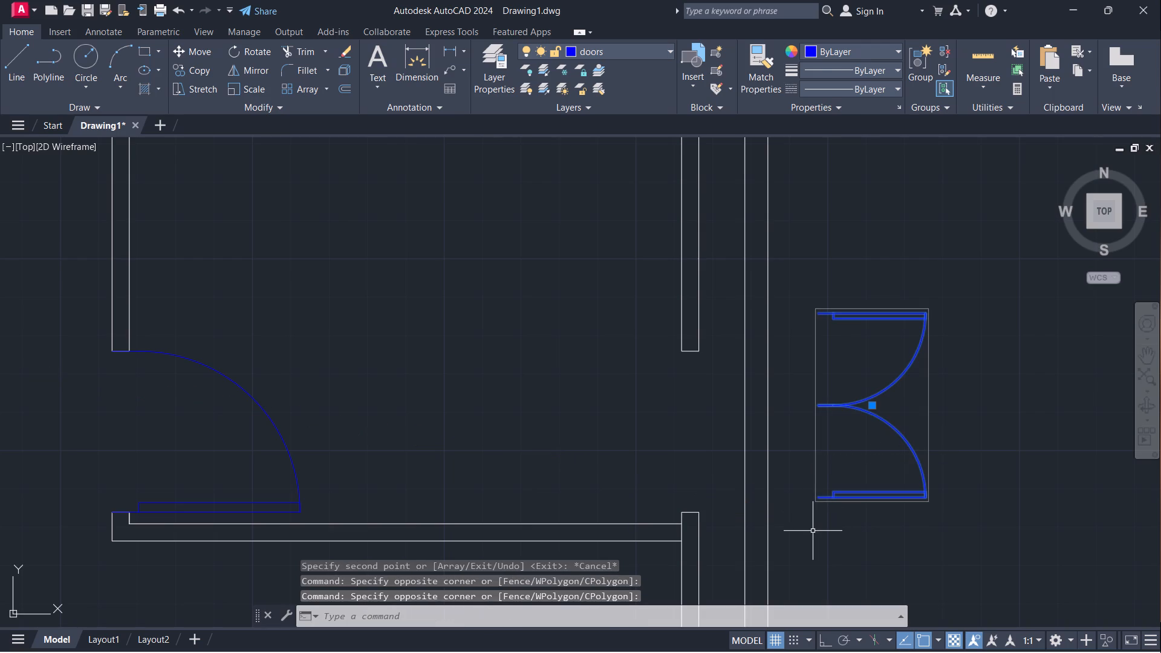
{"action": "type", "text": "sc"}
{"action": "key", "text": "Return"}
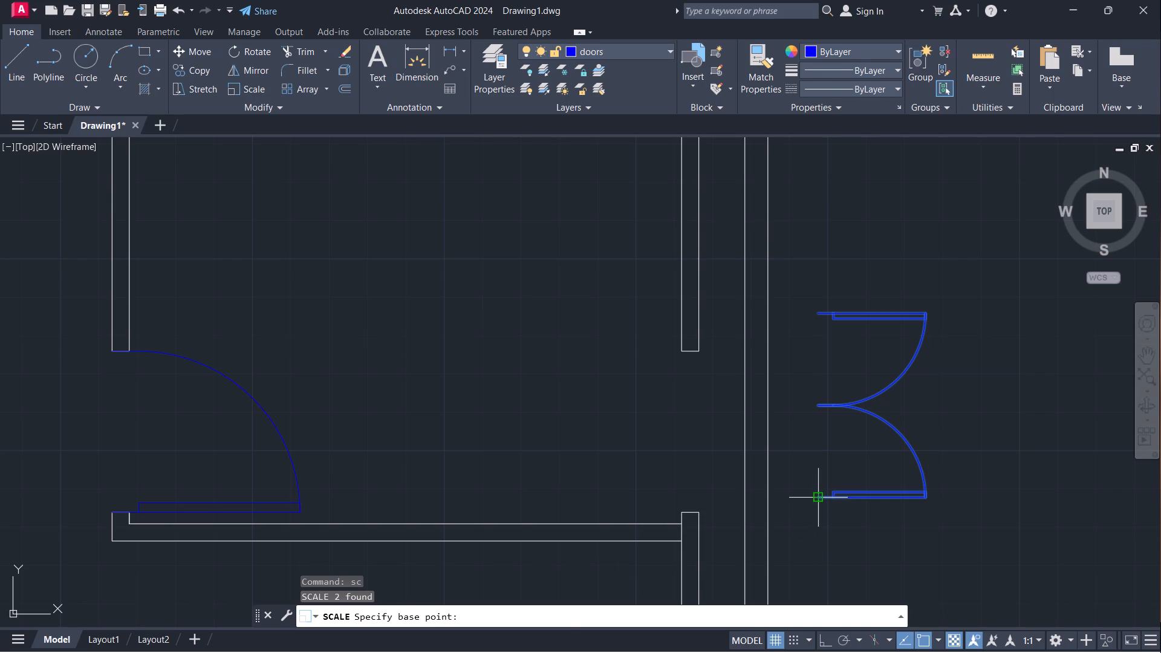
{"action": "left_click", "coordinate": [819, 501]}
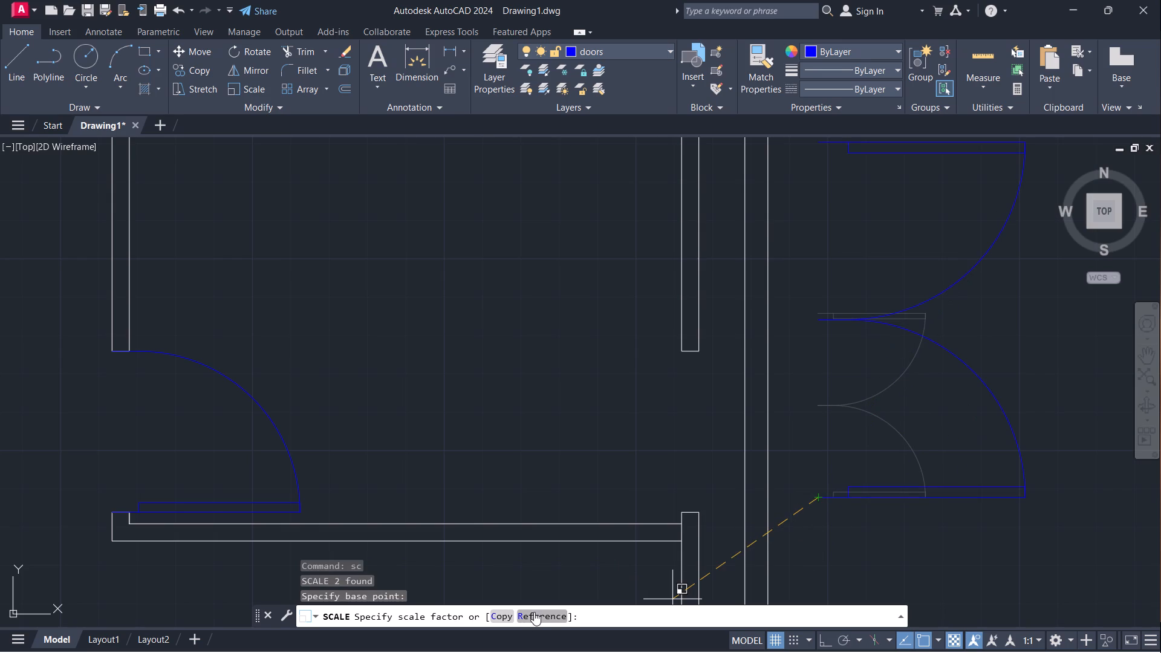
{"action": "left_click", "coordinate": [534, 612]}
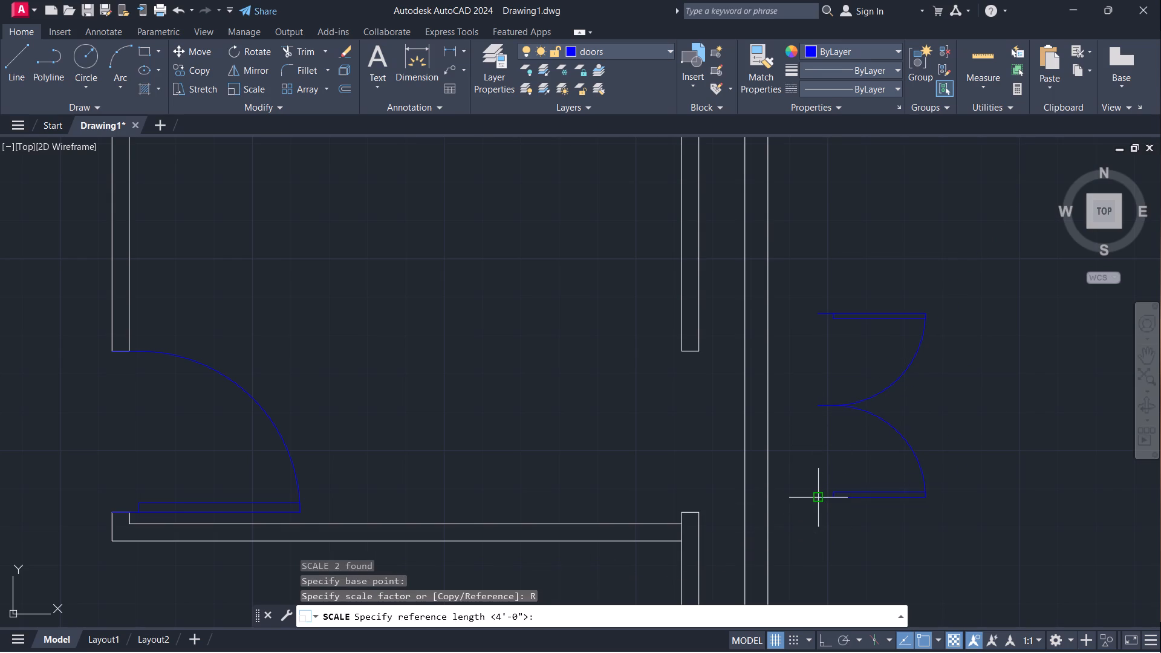
{"action": "left_click", "coordinate": [814, 500]}
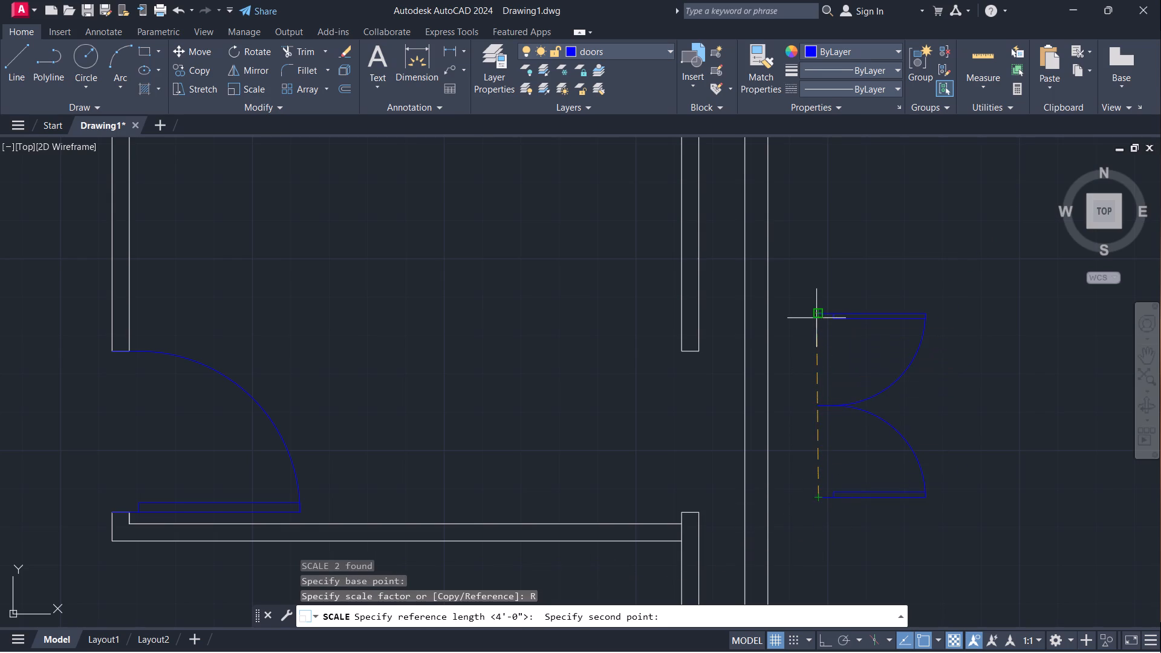
{"action": "left_click", "coordinate": [816, 315]}
{"action": "type", "text": "3'6"}
{"action": "key", "text": "shift+quotedbl"}
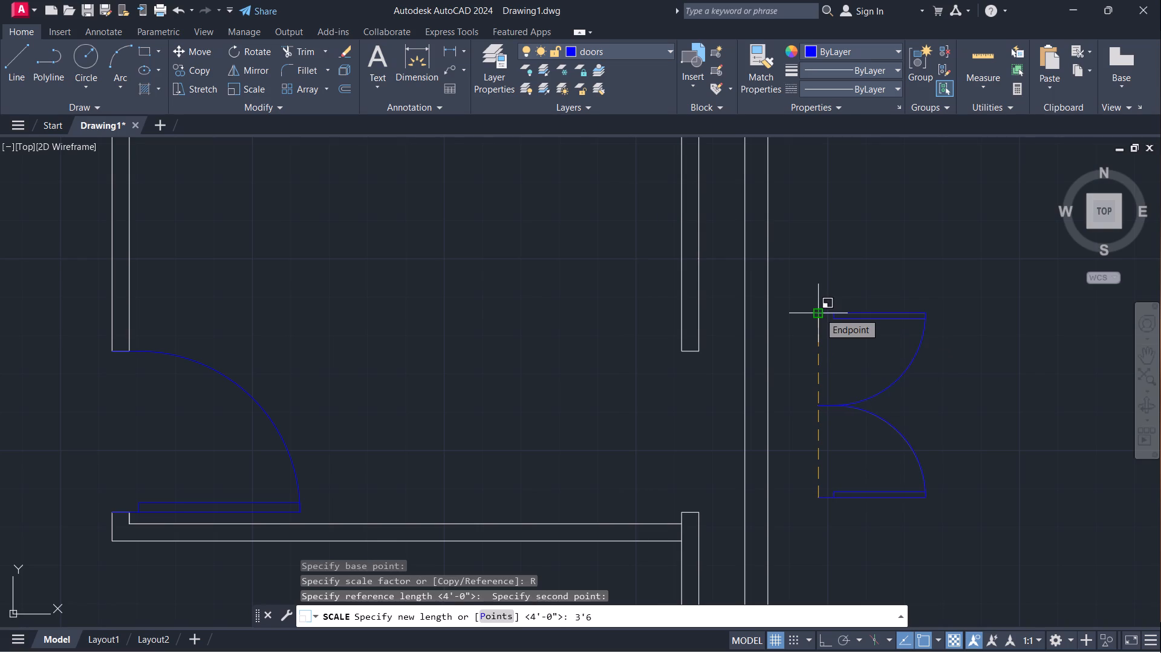
{"action": "key", "text": "Return"}
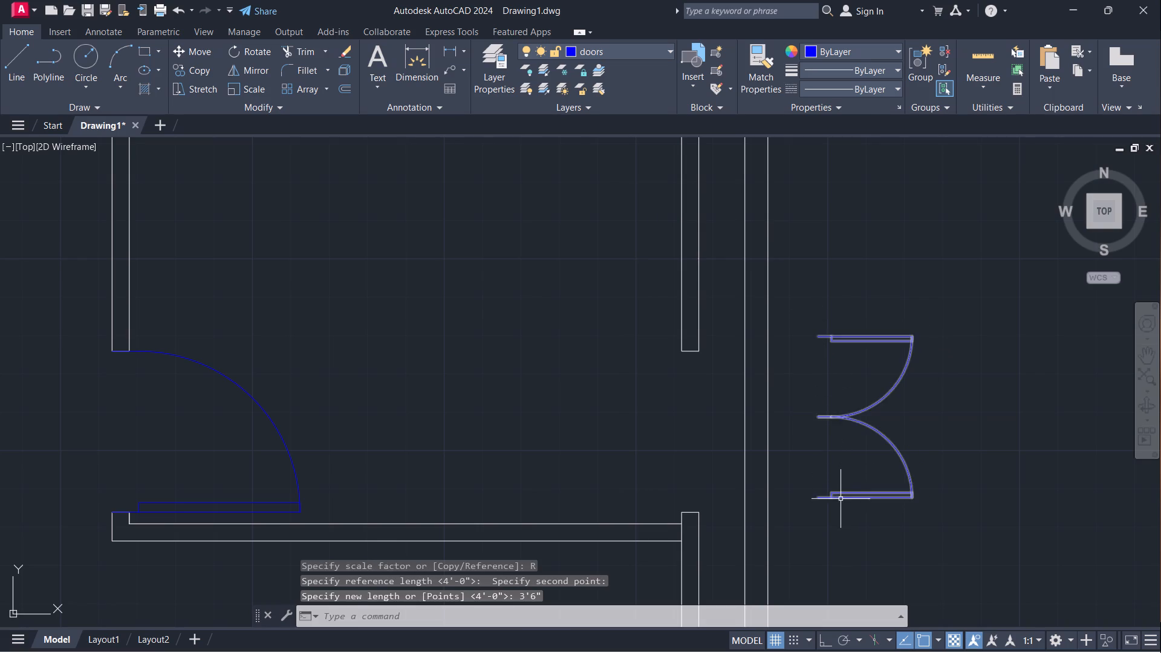
Move the scaled double door by its south base corner to the west wall-end corner south of the inner east wall's opening.
{"action": "left_click", "coordinate": [841, 499]}
{"action": "key", "text": "m"}
{"action": "key", "text": "Return"}
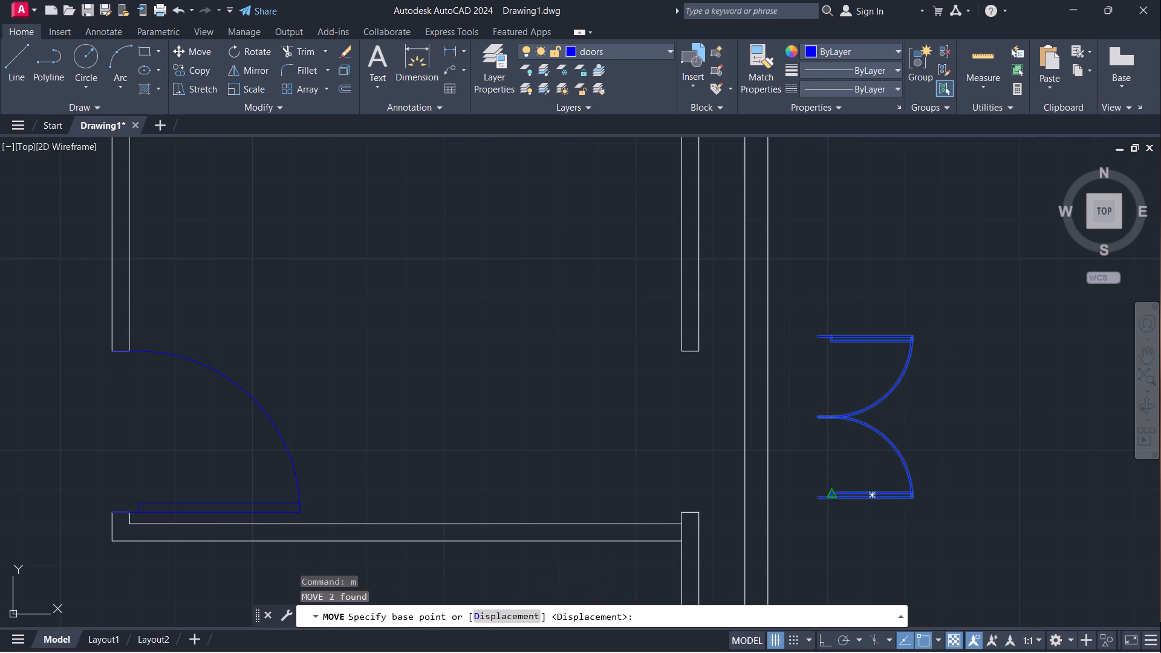
{"action": "left_click", "coordinate": [818, 498]}
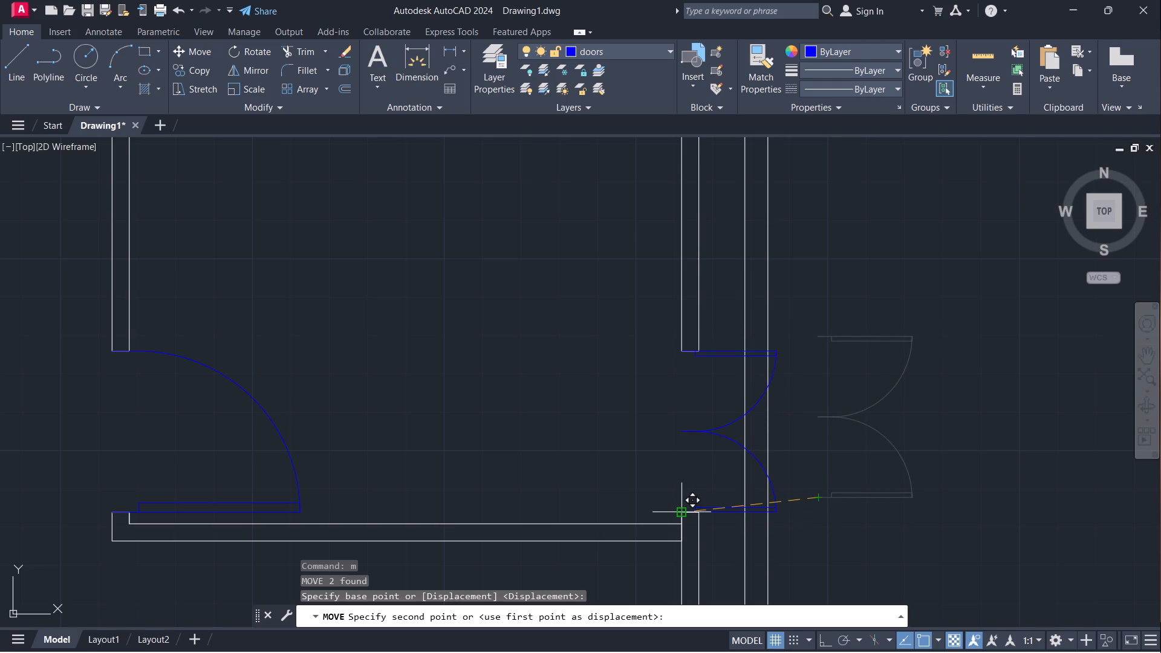
{"action": "left_click", "coordinate": [683, 513]}
{"action": "scroll", "coordinate": [877, 409], "scroll_direction": "down", "scroll_amount": 3}
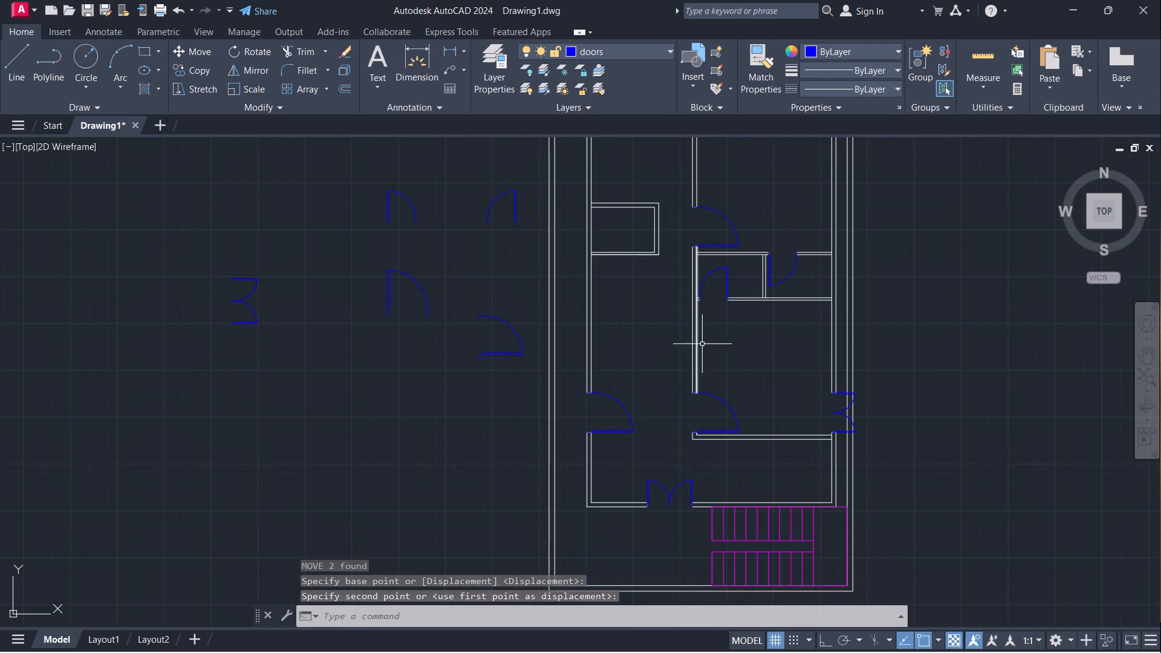
{"action": "scroll", "coordinate": [715, 364], "scroll_direction": "down", "scroll_amount": 1}
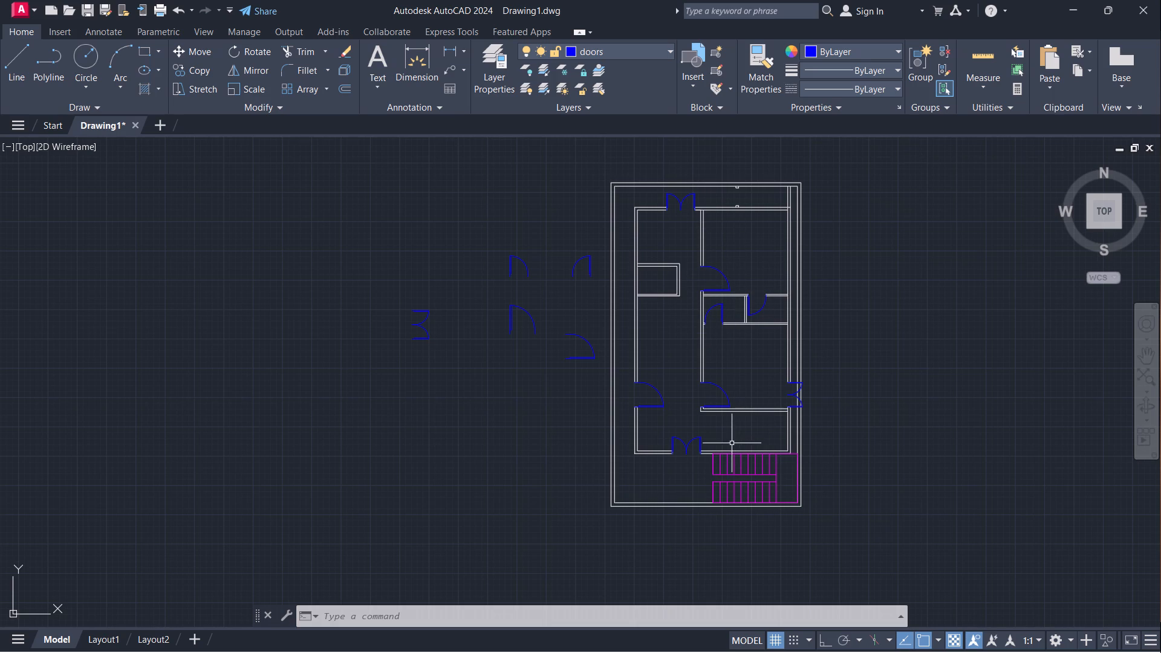
{"action": "key", "text": "Escape"}
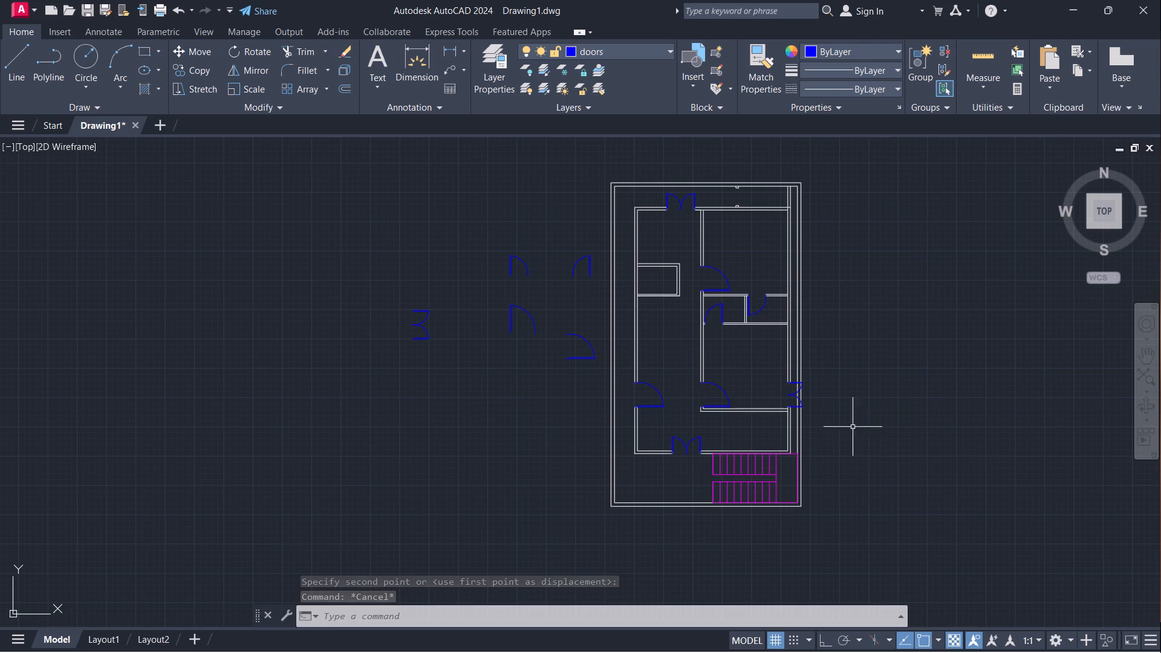
{"action": "scroll", "coordinate": [821, 414], "scroll_direction": "up", "scroll_amount": 3}
{"action": "scroll", "coordinate": [723, 401], "scroll_direction": "up", "scroll_amount": 2}
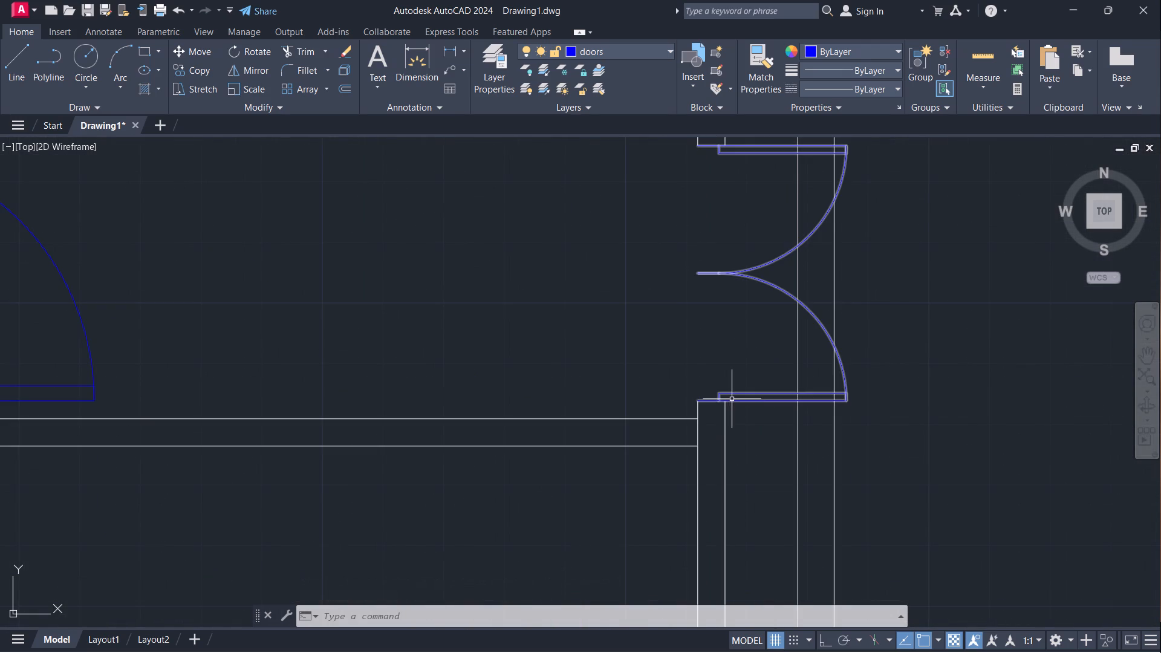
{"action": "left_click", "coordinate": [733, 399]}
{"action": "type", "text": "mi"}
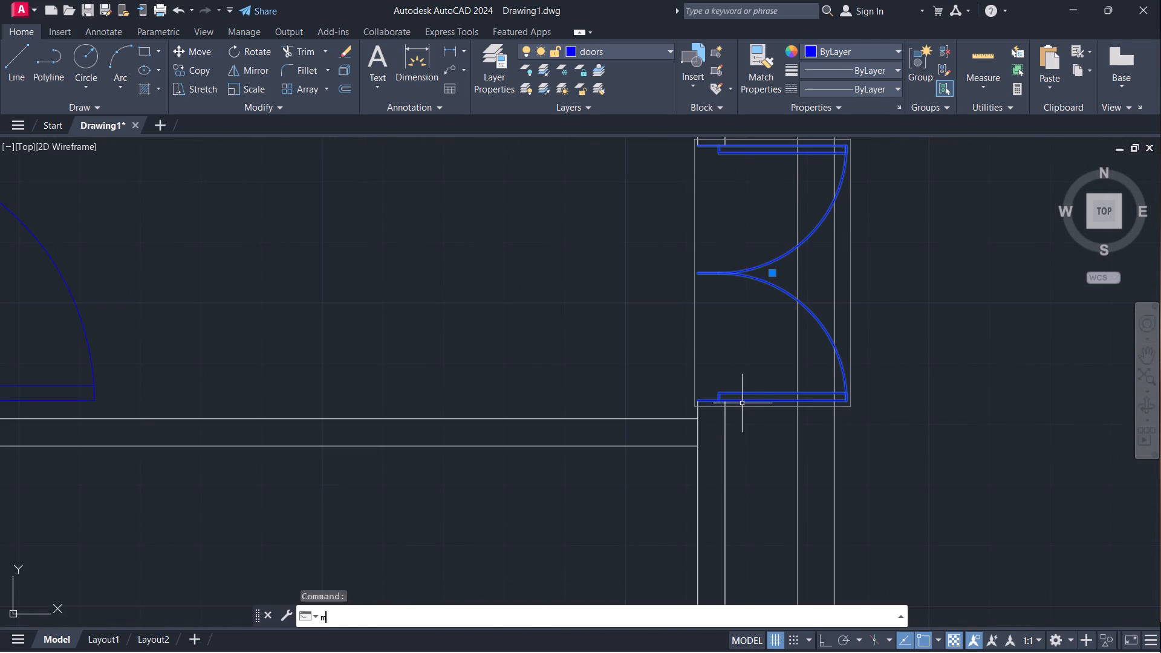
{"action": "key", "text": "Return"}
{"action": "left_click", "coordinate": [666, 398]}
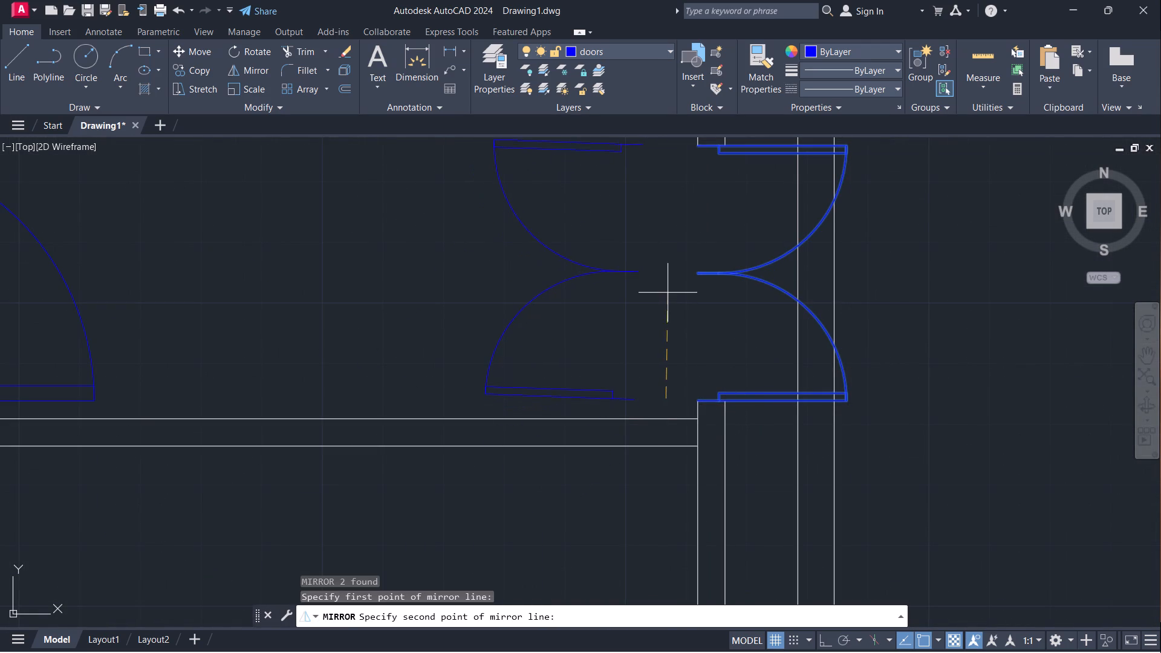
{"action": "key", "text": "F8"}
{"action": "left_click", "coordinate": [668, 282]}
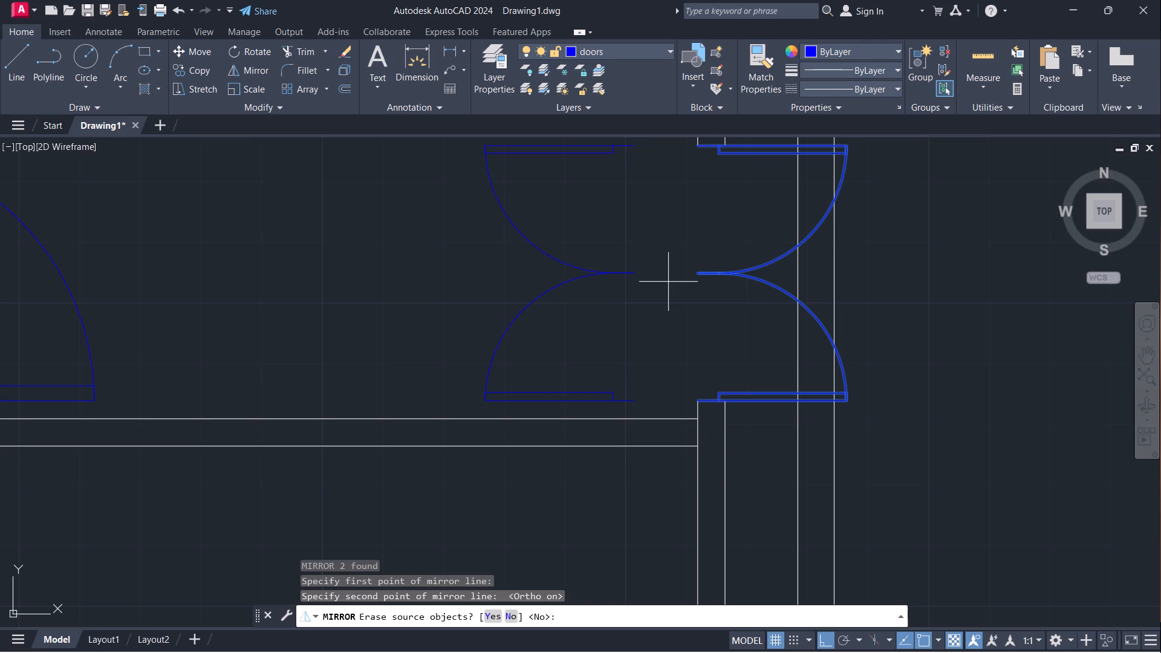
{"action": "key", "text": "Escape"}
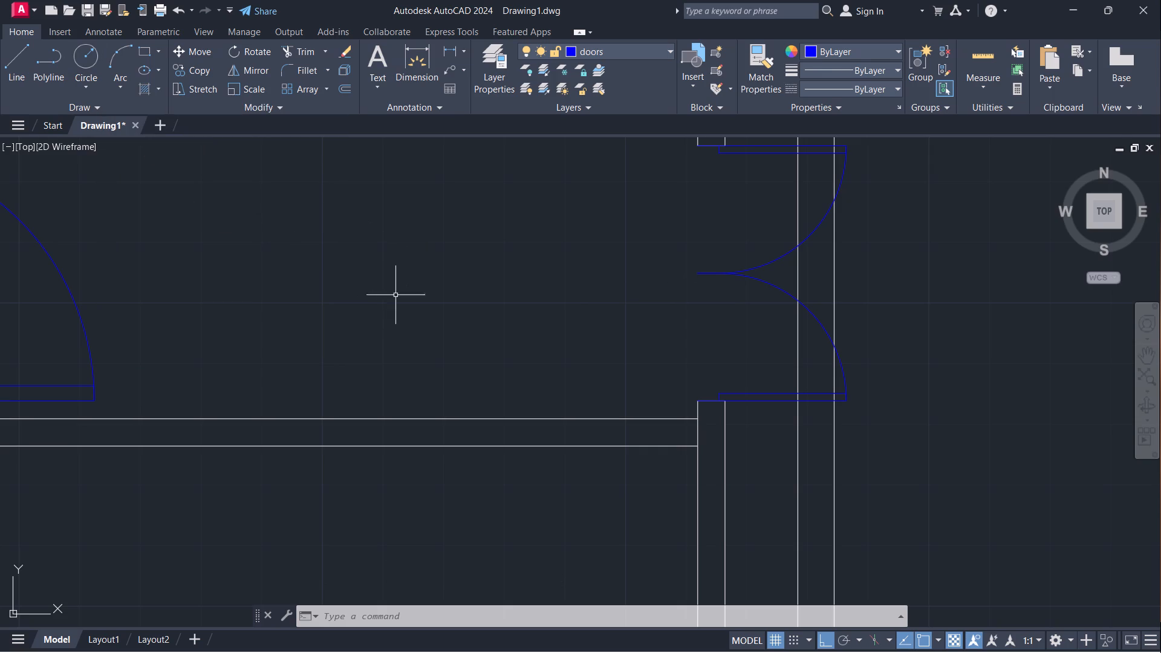
Mirror the double door at the inner east wall's opening about a vertical line just west of it, keeping the source.
{"action": "left_click", "coordinate": [757, 398]}
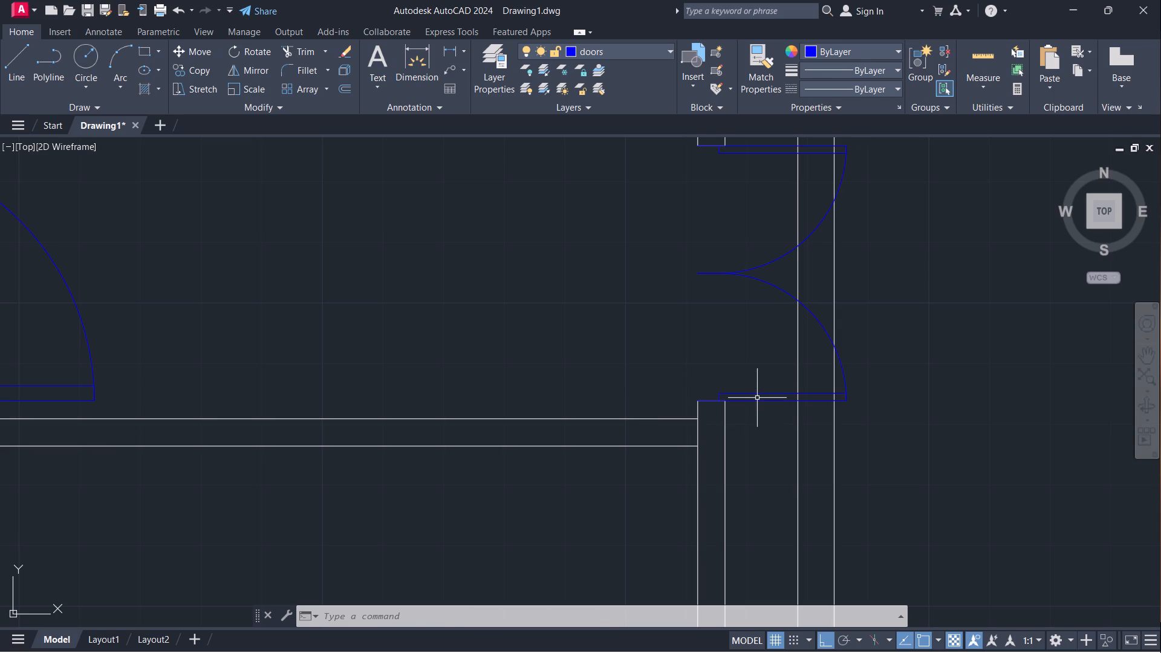
{"action": "left_click", "coordinate": [758, 415]}
{"action": "left_click", "coordinate": [753, 408]}
{"action": "left_click", "coordinate": [740, 383]}
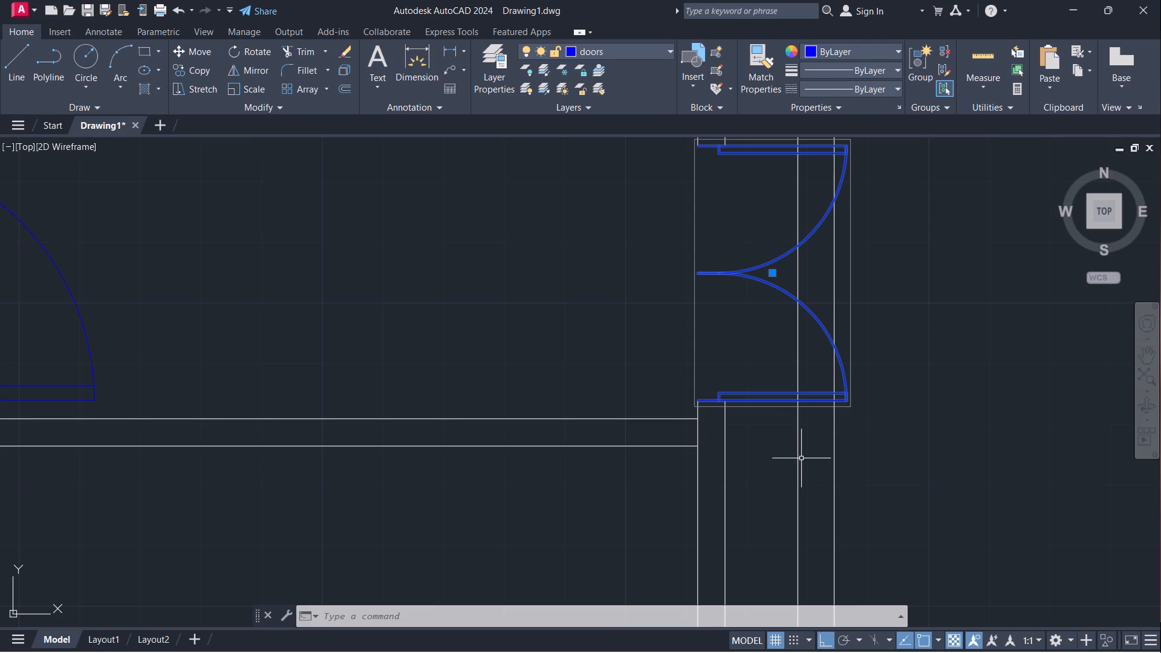
{"action": "type", "text": "mi"}
{"action": "key", "text": "Return"}
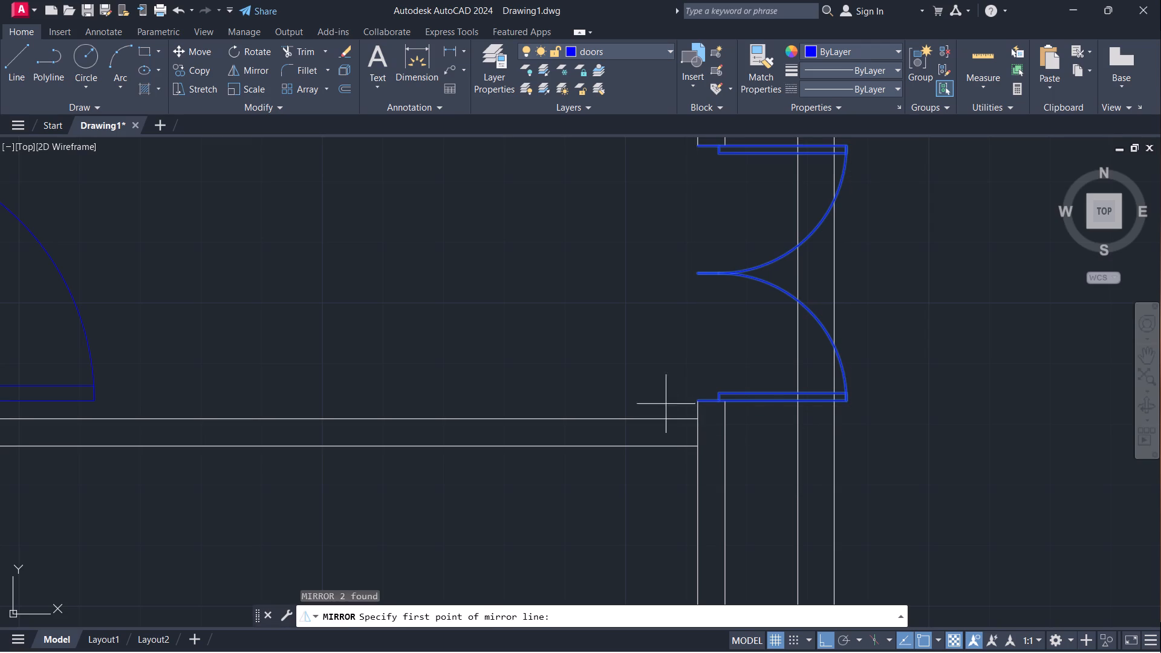
{"action": "left_click", "coordinate": [660, 395]}
{"action": "left_click", "coordinate": [671, 287]}
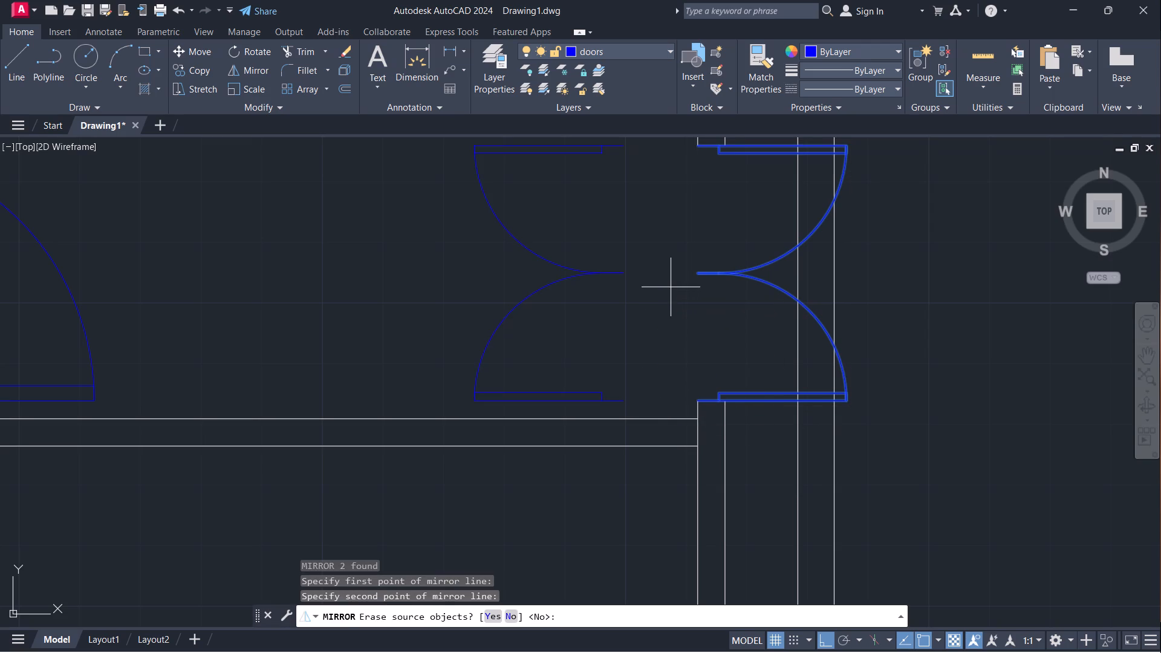
{"action": "key", "text": "Return"}
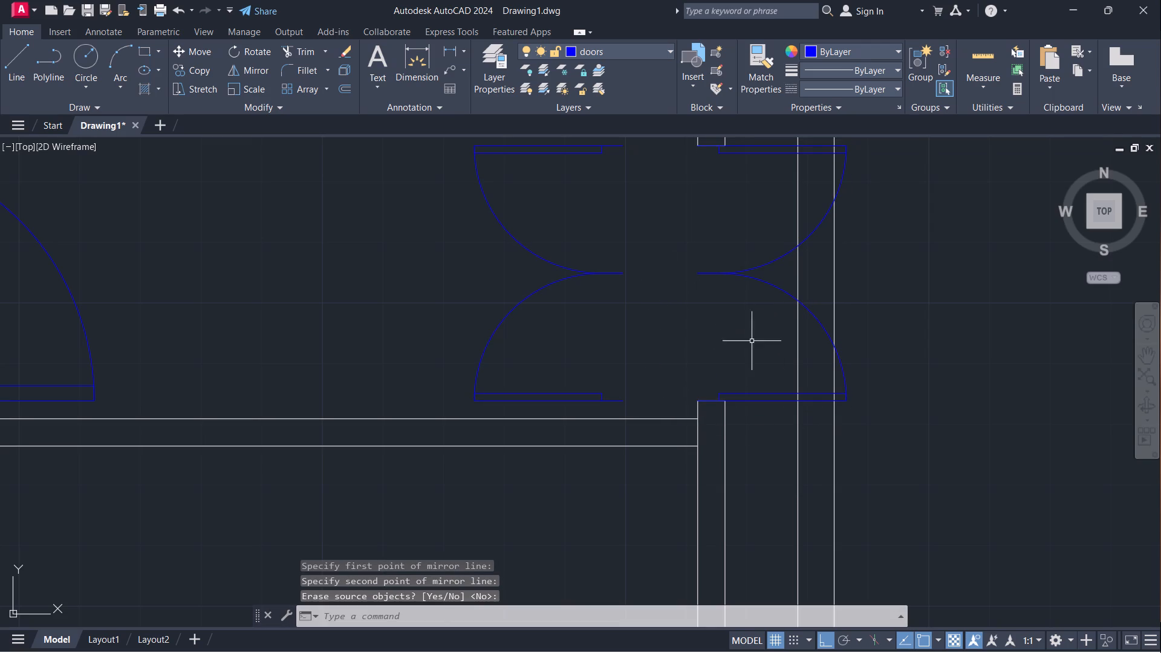
Erase the original east-swinging double door at the inner east wall's opening.
{"action": "left_click", "coordinate": [779, 399]}
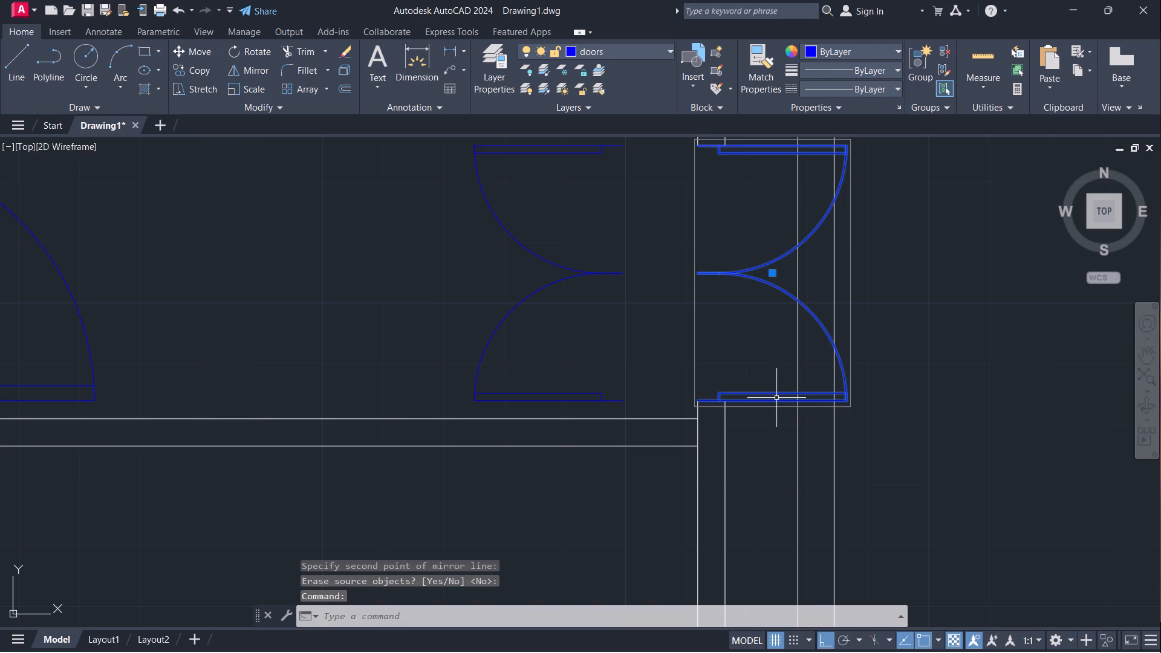
{"action": "key", "text": "e"}
{"action": "key", "text": "Return"}
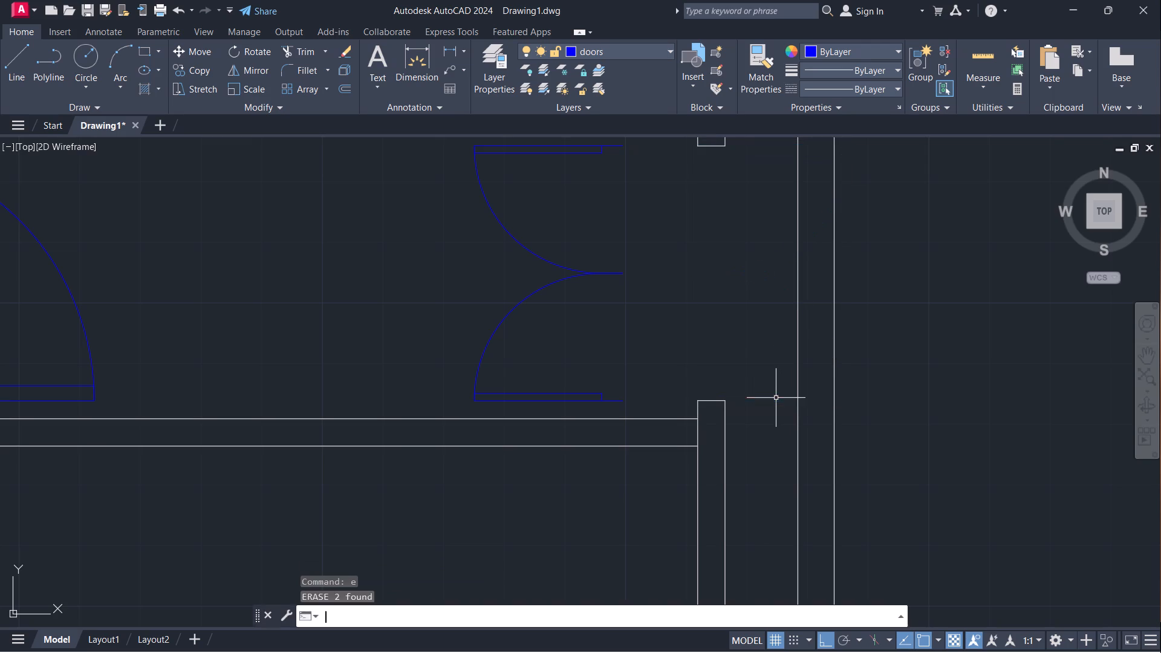
Move the mirrored double door by its southeast base corner to the east wall-end corner south of the inner east wall's opening.
{"action": "left_click", "coordinate": [616, 401]}
{"action": "key", "text": "m"}
{"action": "key", "text": "Return"}
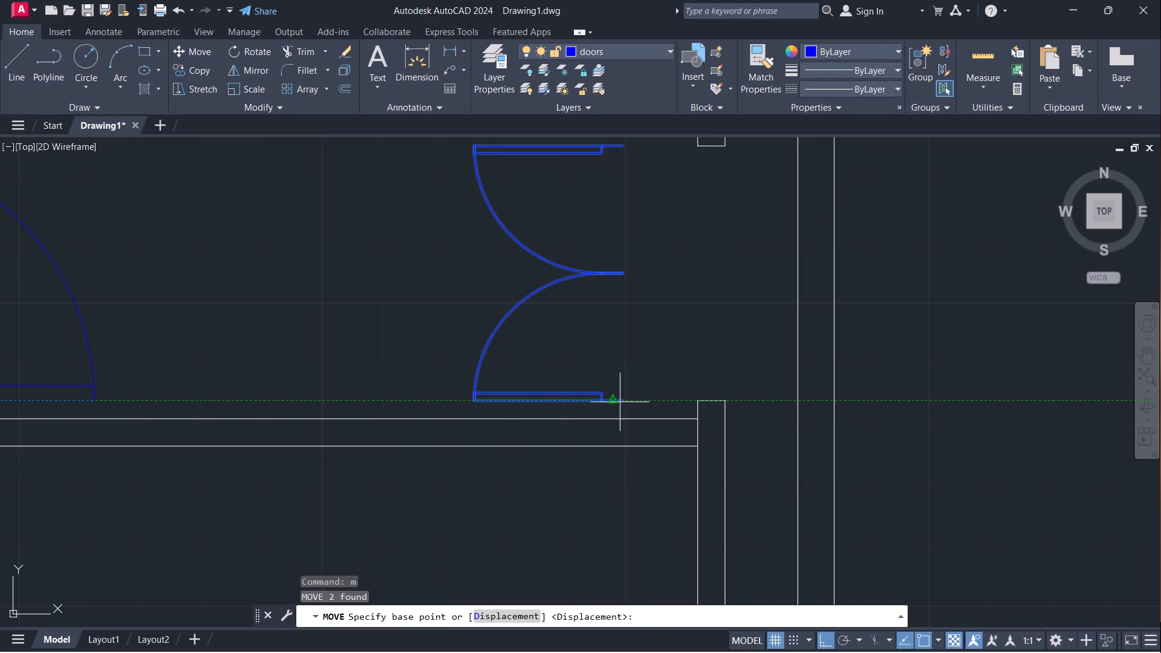
{"action": "scroll", "coordinate": [624, 405], "scroll_direction": "up", "scroll_amount": 3}
{"action": "left_click", "coordinate": [617, 392]}
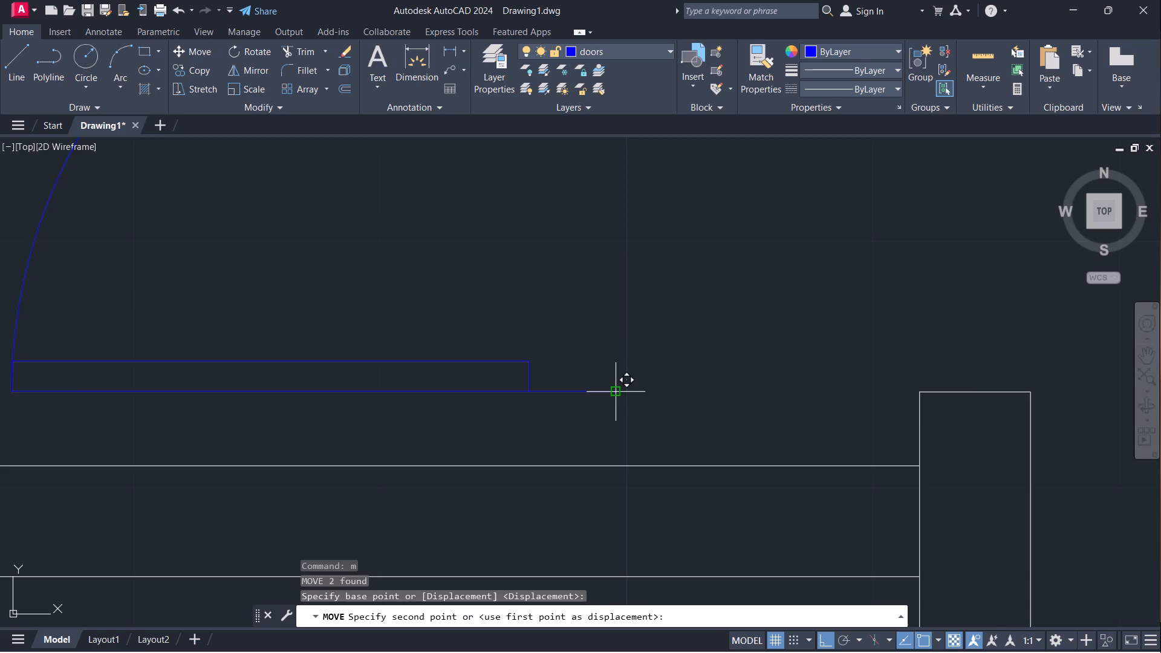
{"action": "left_click", "coordinate": [1025, 398]}
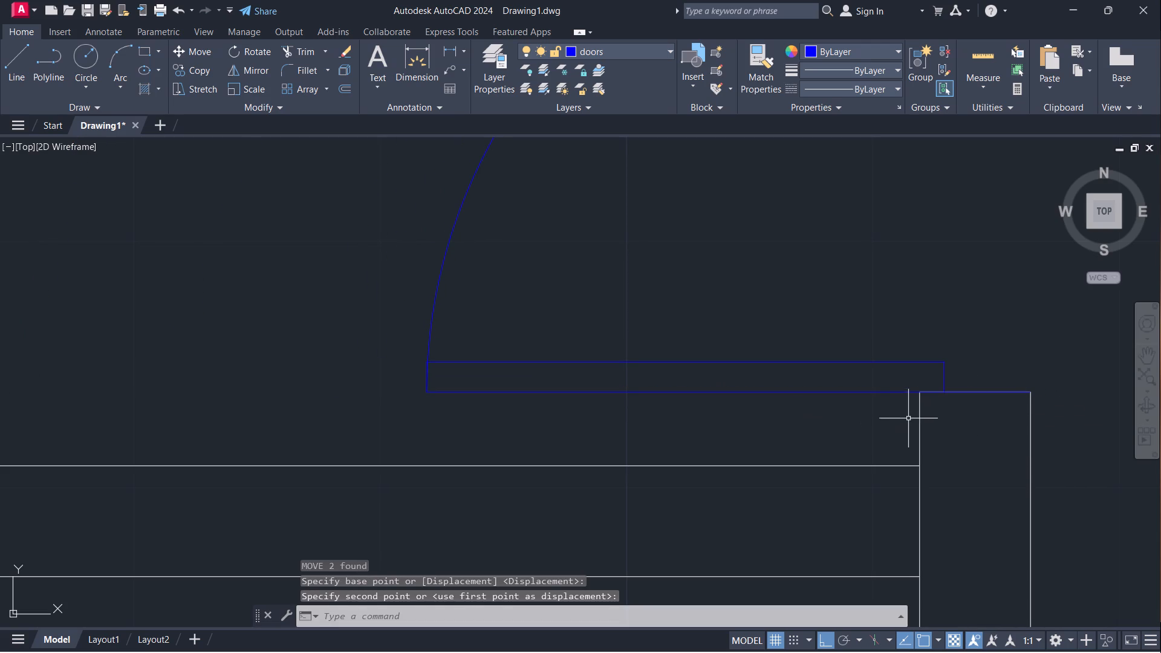
Erase all the loose single and double doors lying west of the floor plan.
{"action": "scroll", "coordinate": [822, 415], "scroll_direction": "down", "scroll_amount": 2}
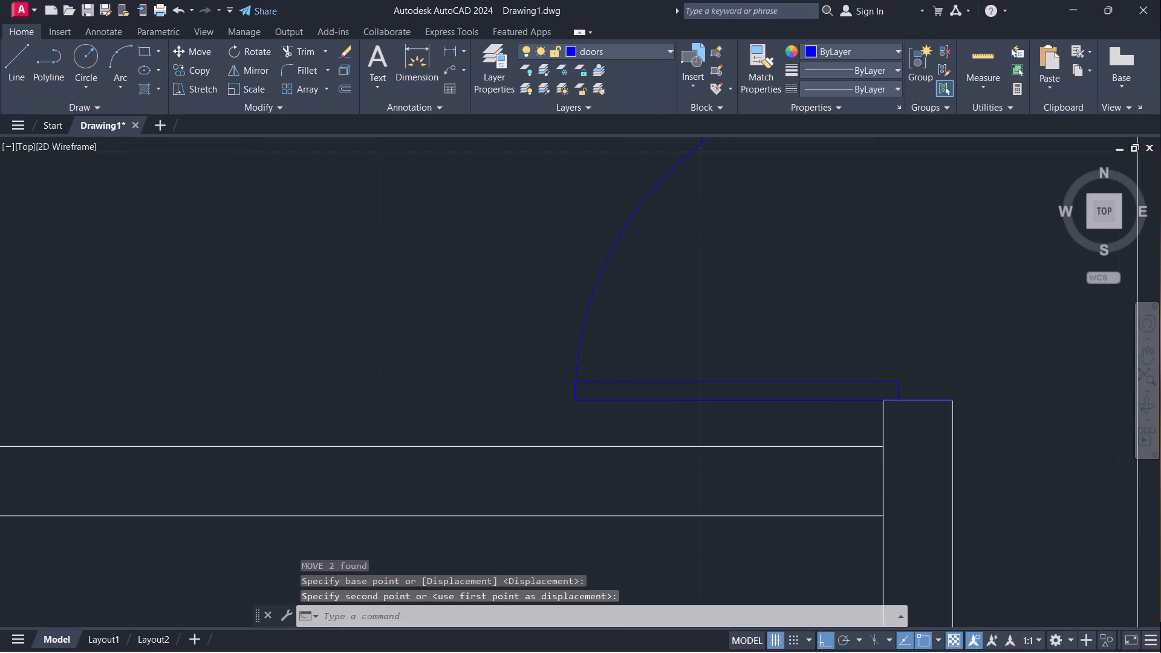
{"action": "scroll", "coordinate": [831, 408], "scroll_direction": "down", "scroll_amount": 4}
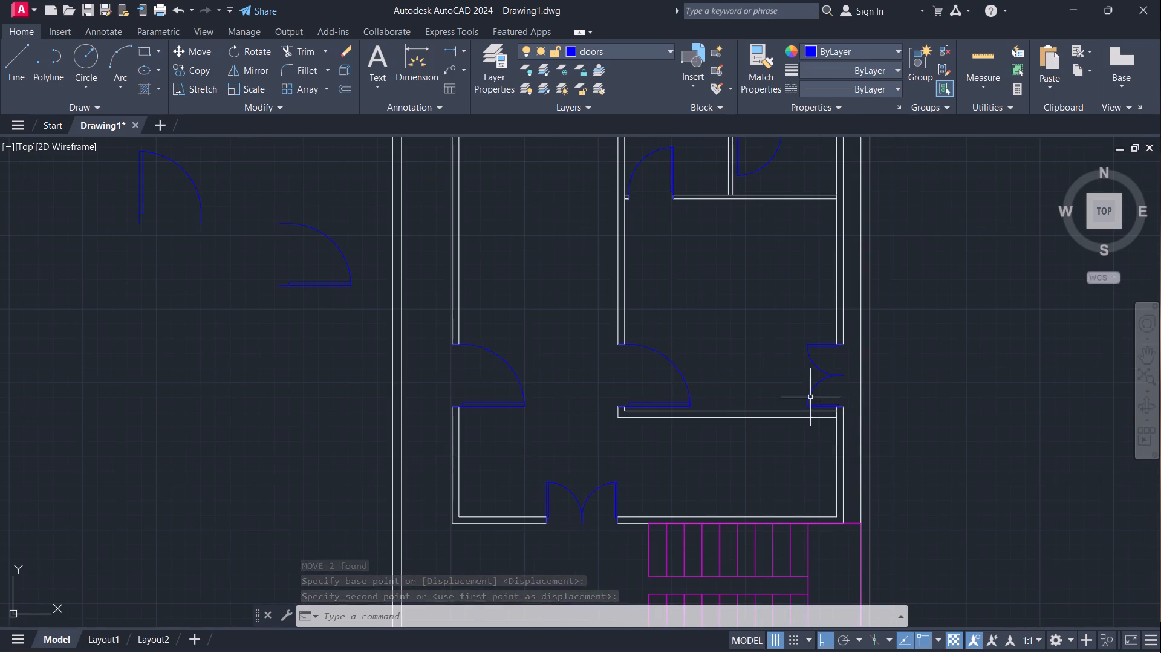
{"action": "scroll", "coordinate": [602, 483], "scroll_direction": "down", "scroll_amount": 2}
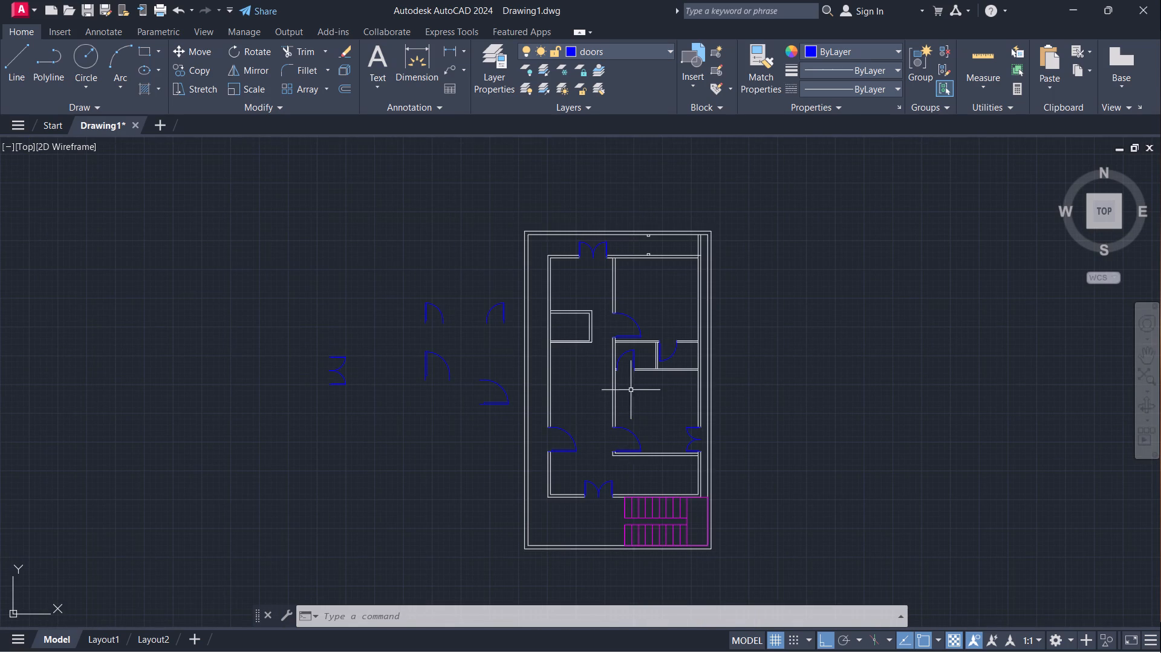
{"action": "scroll", "coordinate": [573, 420], "scroll_direction": "up", "scroll_amount": 1}
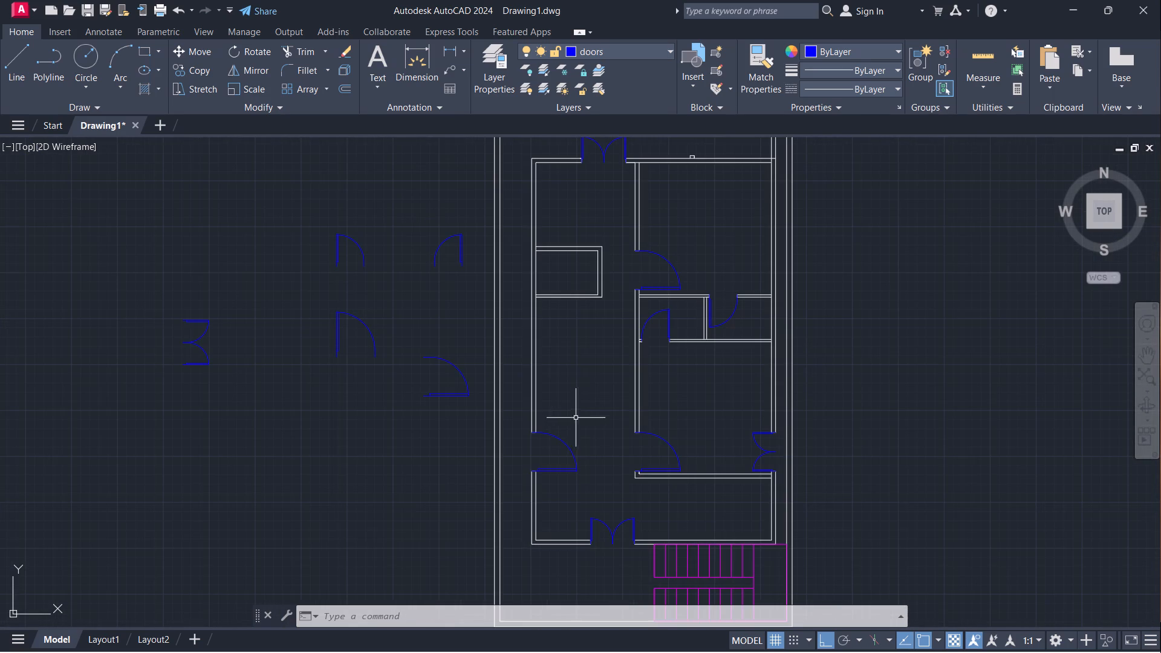
{"action": "scroll", "coordinate": [600, 410], "scroll_direction": "down", "scroll_amount": 1}
{"action": "middle_click_drag", "start_coordinate": [594, 418], "coordinate": [613, 386]}
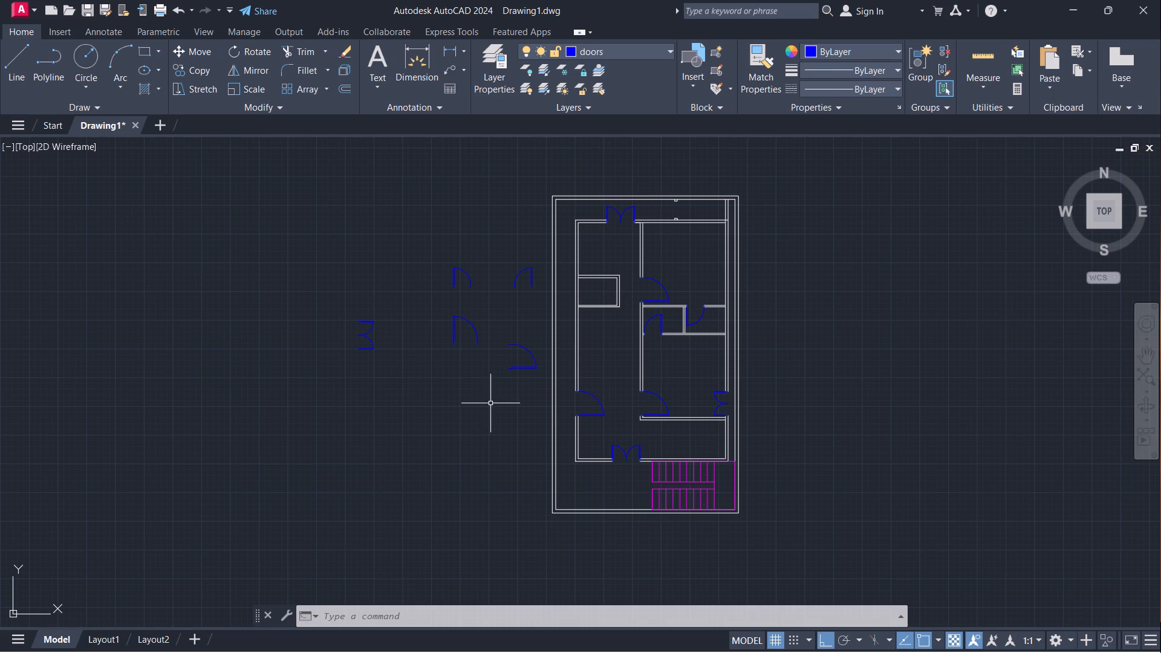
{"action": "scroll", "coordinate": [470, 401], "scroll_direction": "up", "scroll_amount": 1}
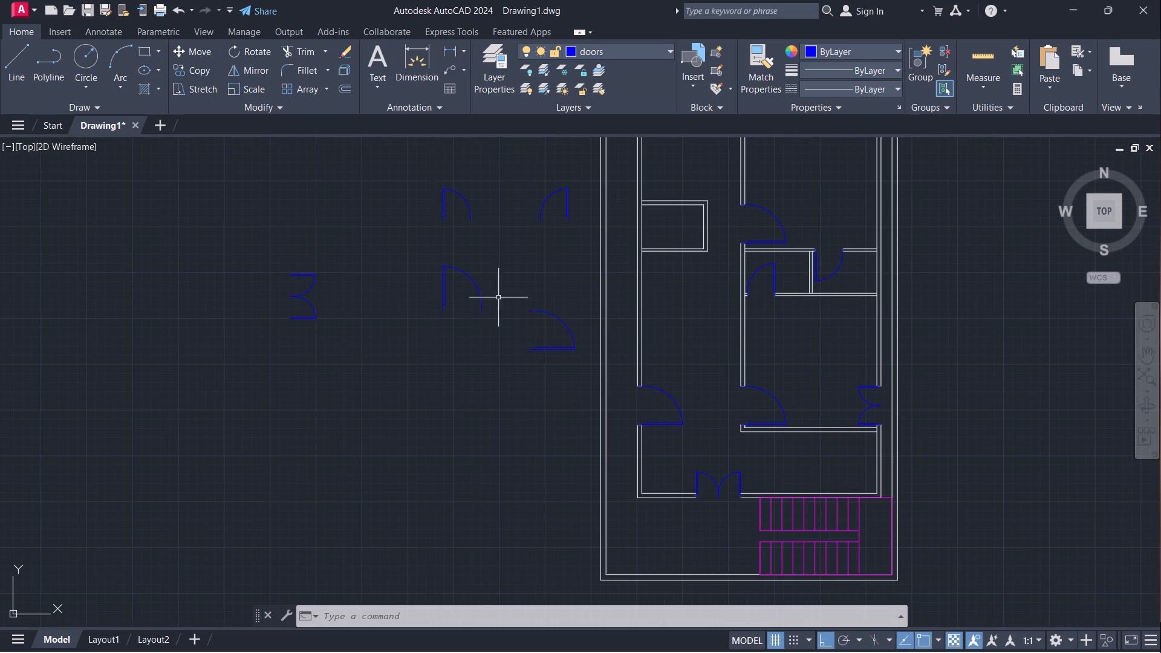
{"action": "left_click", "coordinate": [576, 160]}
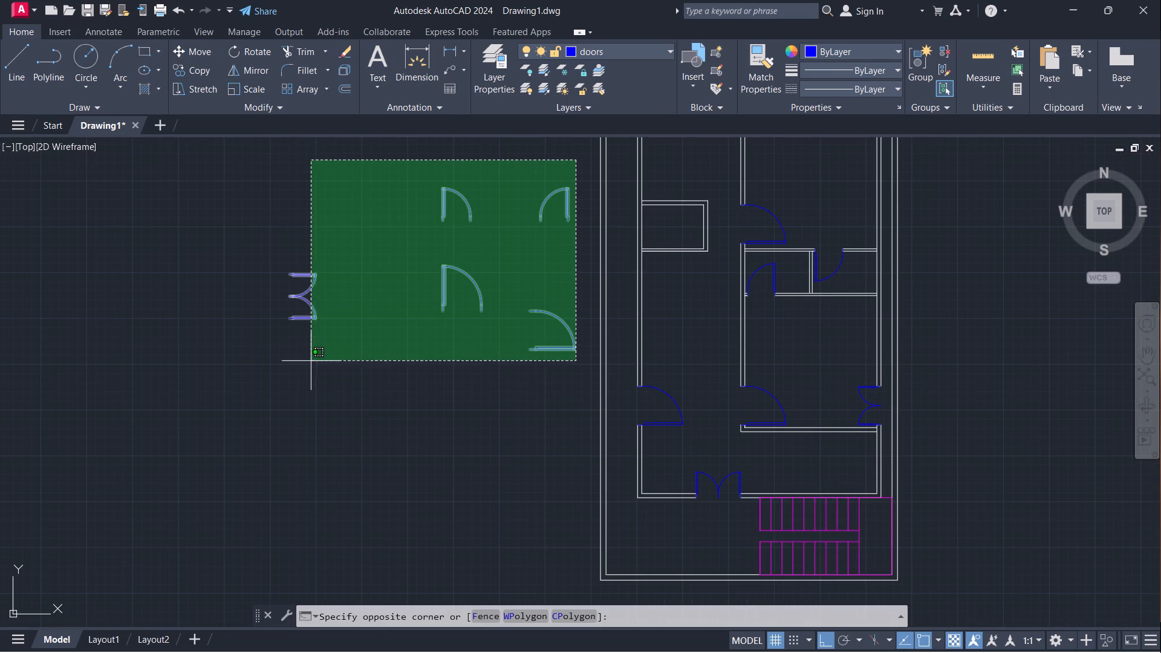
{"action": "left_click", "coordinate": [265, 381]}
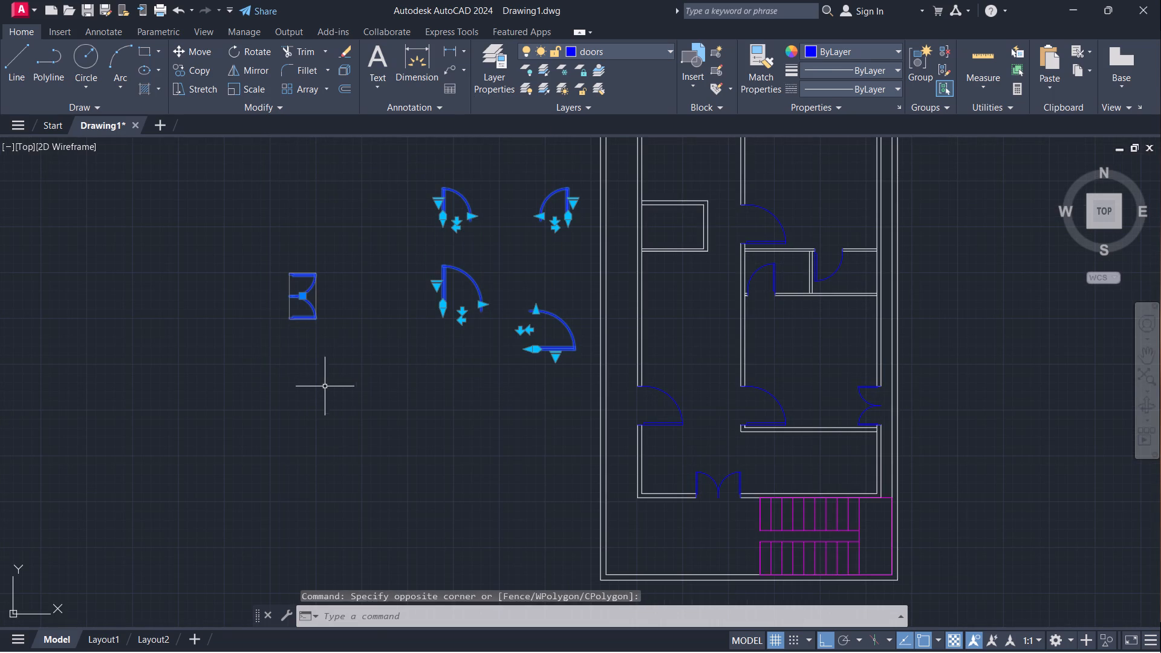
{"action": "key", "text": "e"}
{"action": "key", "text": "Return"}
Insert the dynamic door block from the recent blocks at a free spot east of the plan.
{"action": "scroll", "coordinate": [249, 365], "scroll_direction": "down", "scroll_amount": 2}
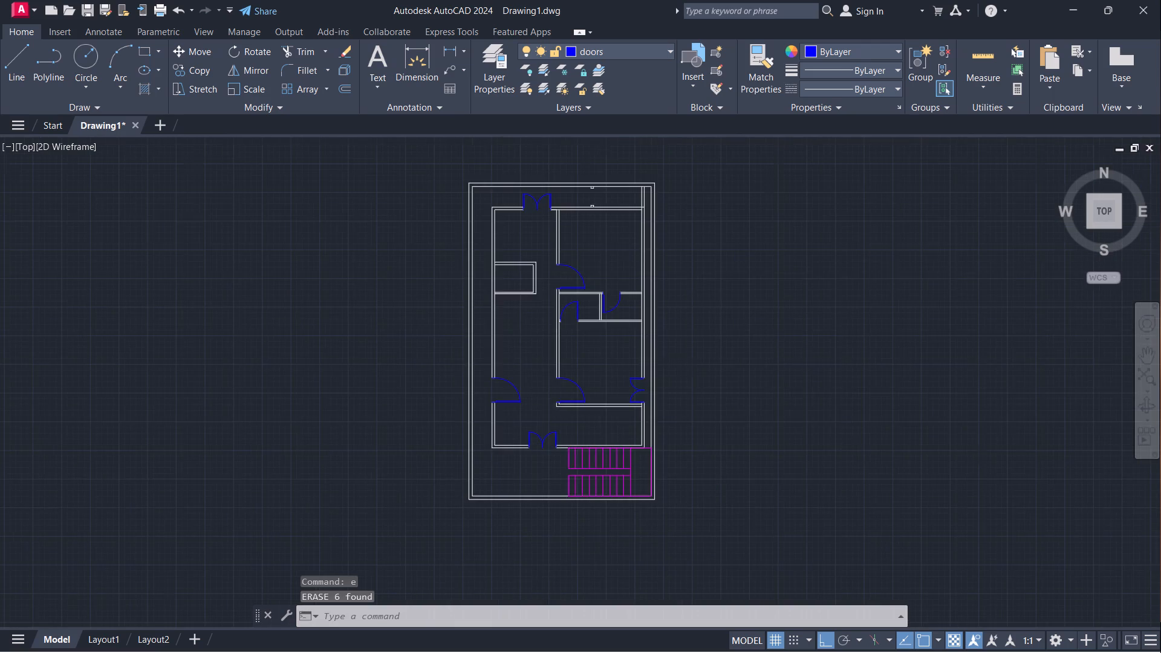
{"action": "scroll", "coordinate": [250, 356], "scroll_direction": "up", "scroll_amount": 1}
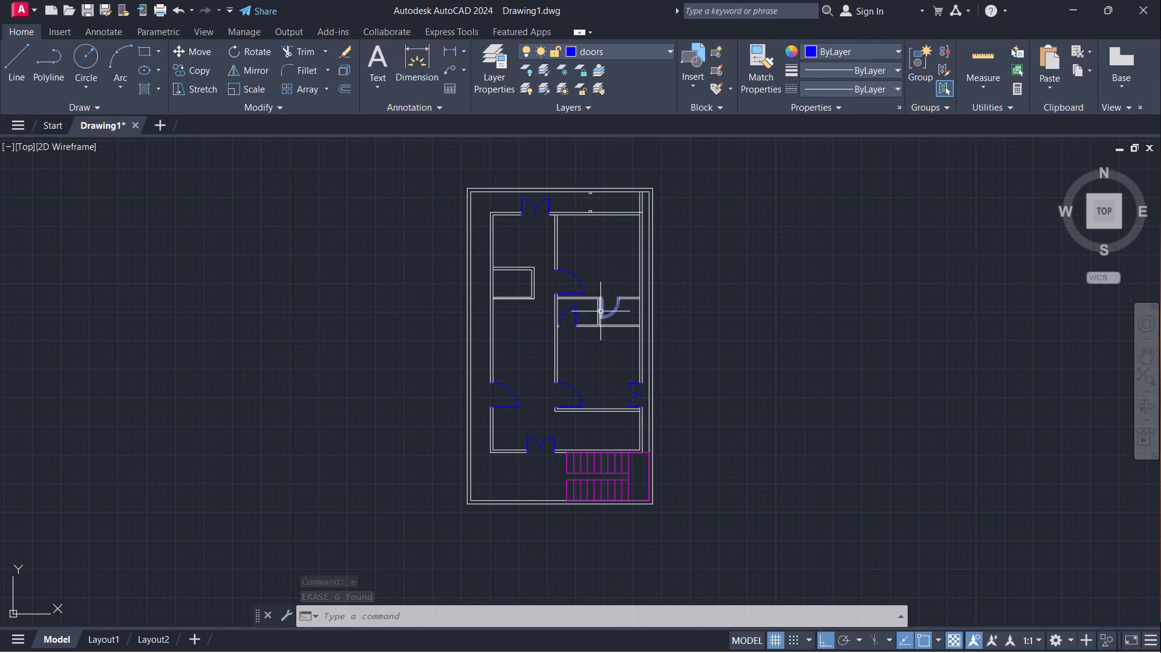
{"action": "key", "text": "i"}
{"action": "key", "text": "Return"}
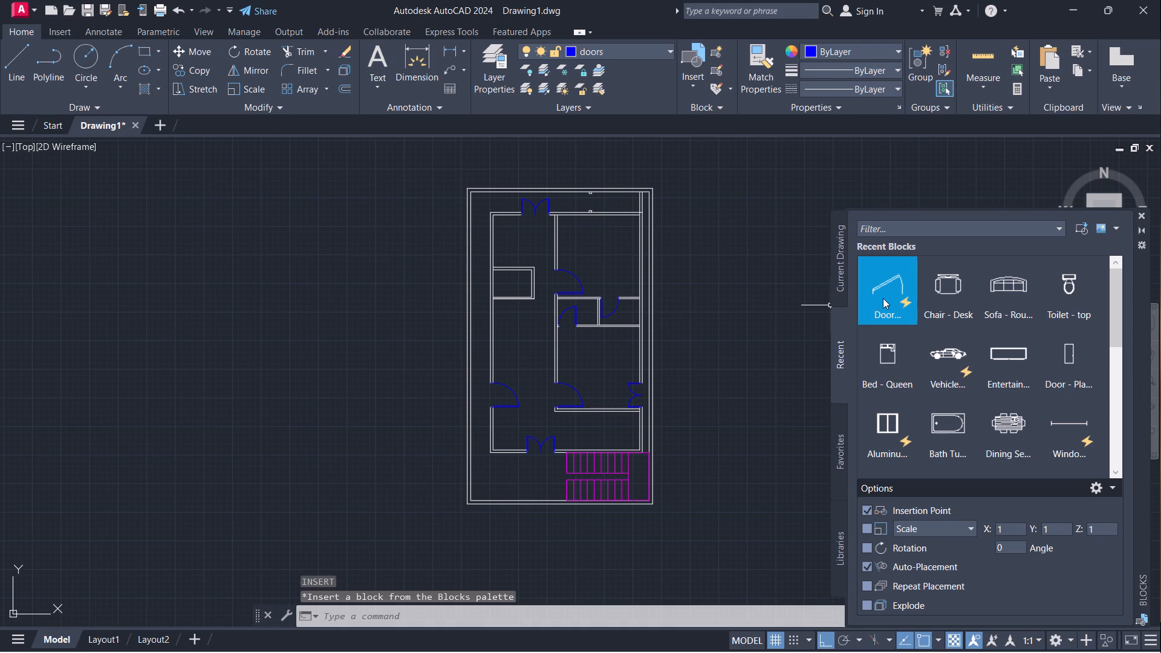
{"action": "left_click", "coordinate": [884, 296]}
{"action": "left_click", "coordinate": [710, 308]}
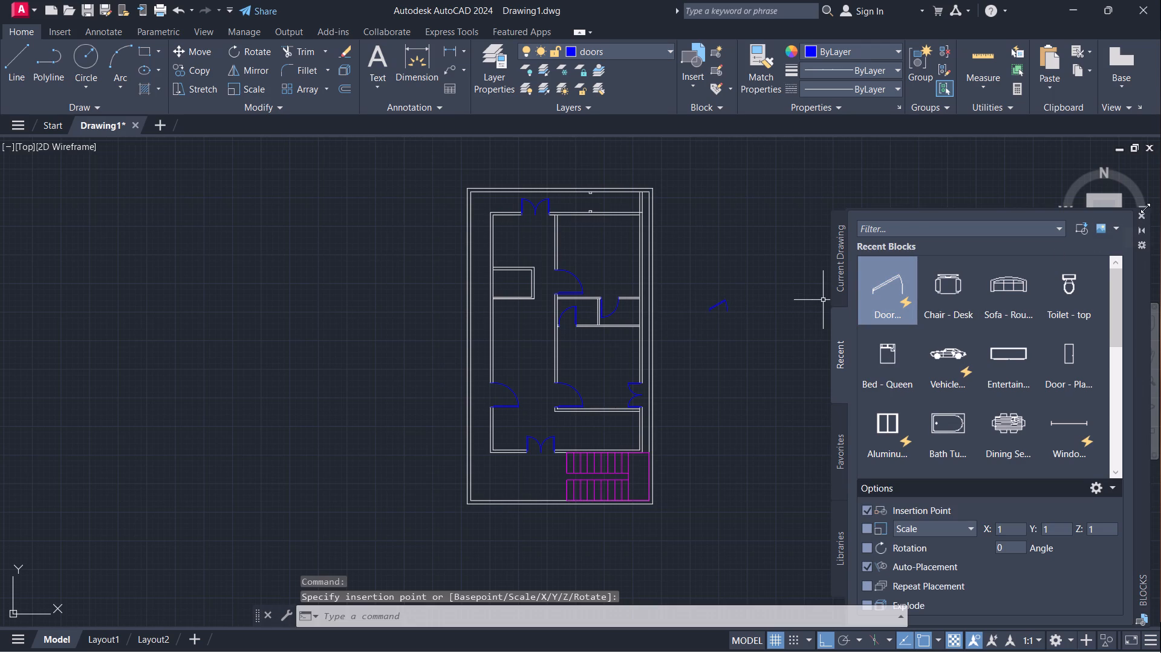
{"action": "left_click", "coordinate": [1141, 215]}
Set the inserted door's opening state to Open 90º.
{"action": "scroll", "coordinate": [692, 323], "scroll_direction": "up", "scroll_amount": 2}
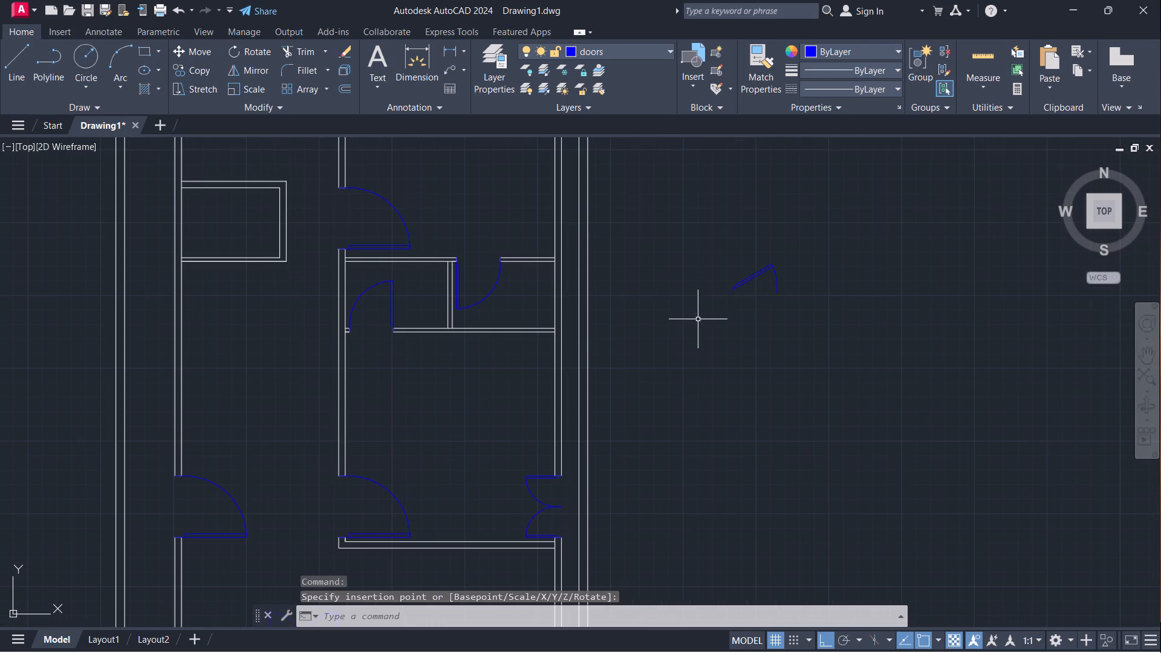
{"action": "left_click", "coordinate": [750, 278]}
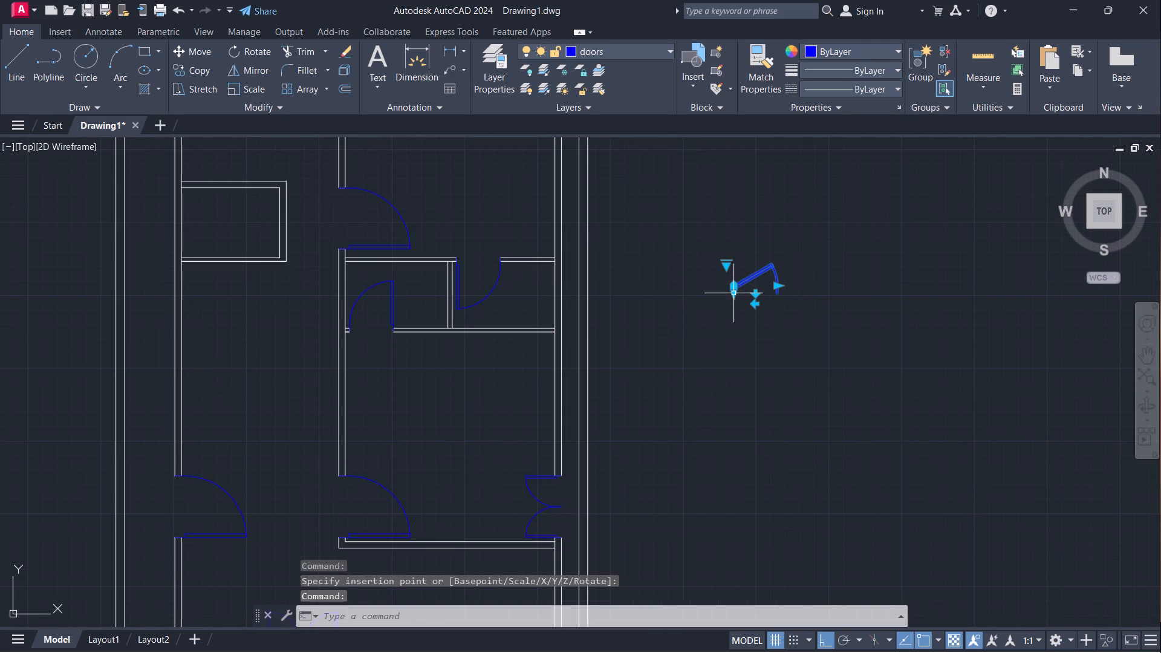
{"action": "left_click", "coordinate": [727, 268]}
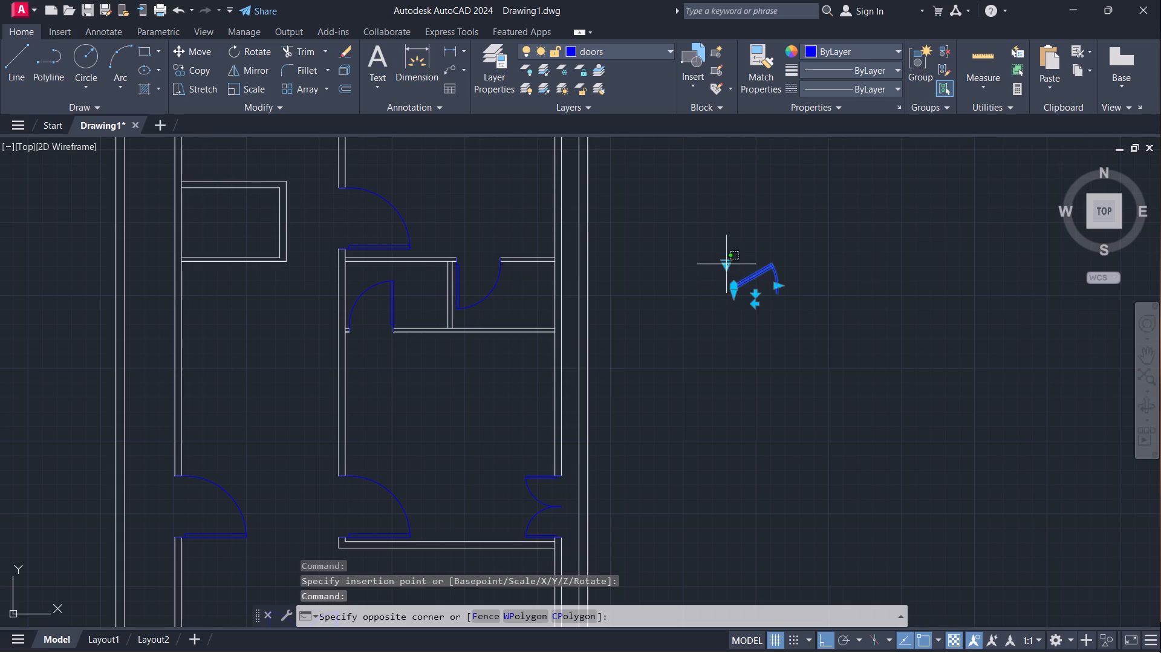
{"action": "left_click", "coordinate": [725, 268]}
{"action": "left_click", "coordinate": [725, 268]}
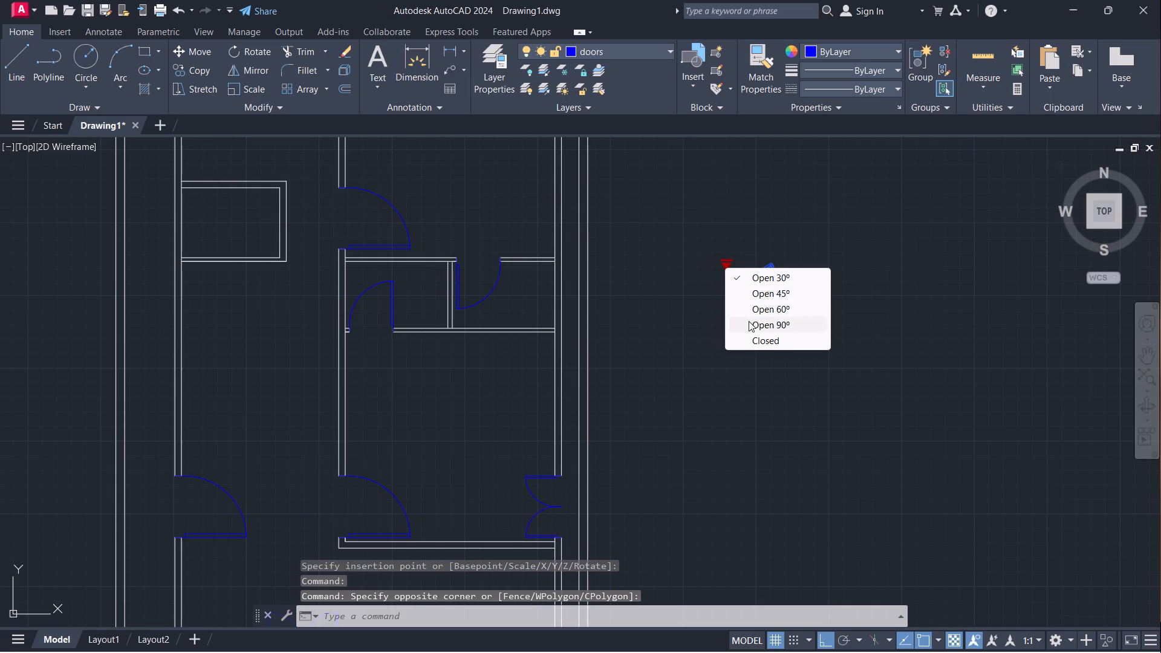
{"action": "left_click", "coordinate": [749, 321]}
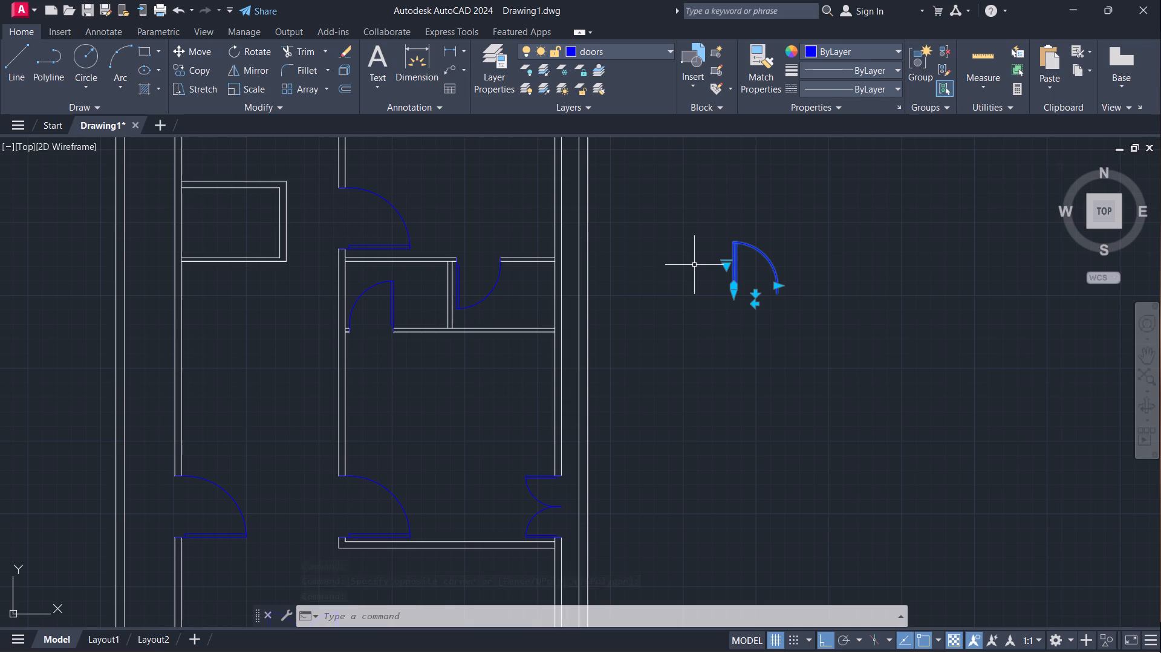
Mirror the 90º door about a vertical line to its east, keeping the source door.
{"action": "type", "text": "mi"}
{"action": "key", "text": "Return"}
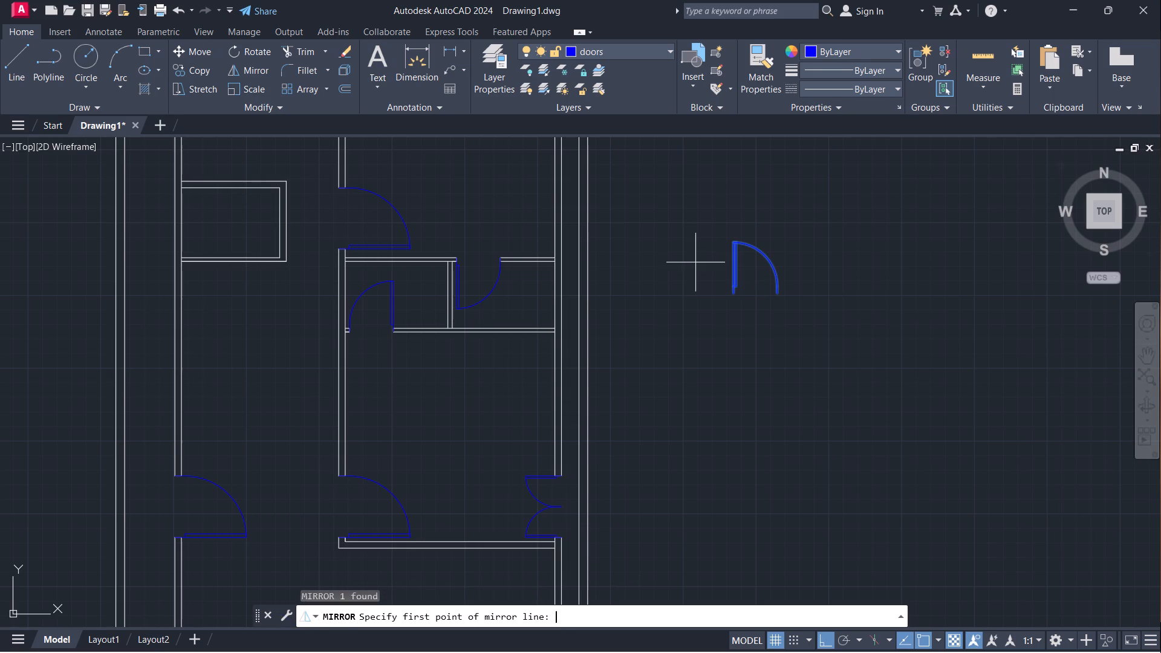
{"action": "left_click", "coordinate": [828, 300]}
{"action": "left_click", "coordinate": [810, 218]}
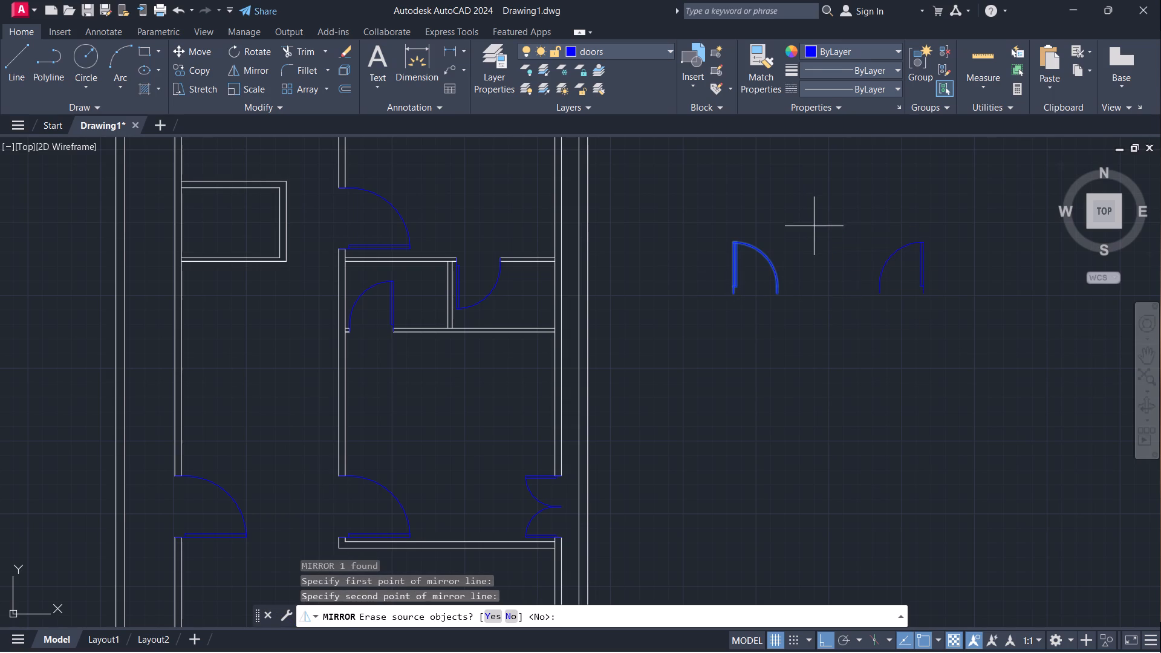
{"action": "key", "text": "Return"}
Rotate the mirrored door 270° about its lower hinge-side end so that its leaf lies horizontally.
{"action": "left_click", "coordinate": [922, 284]}
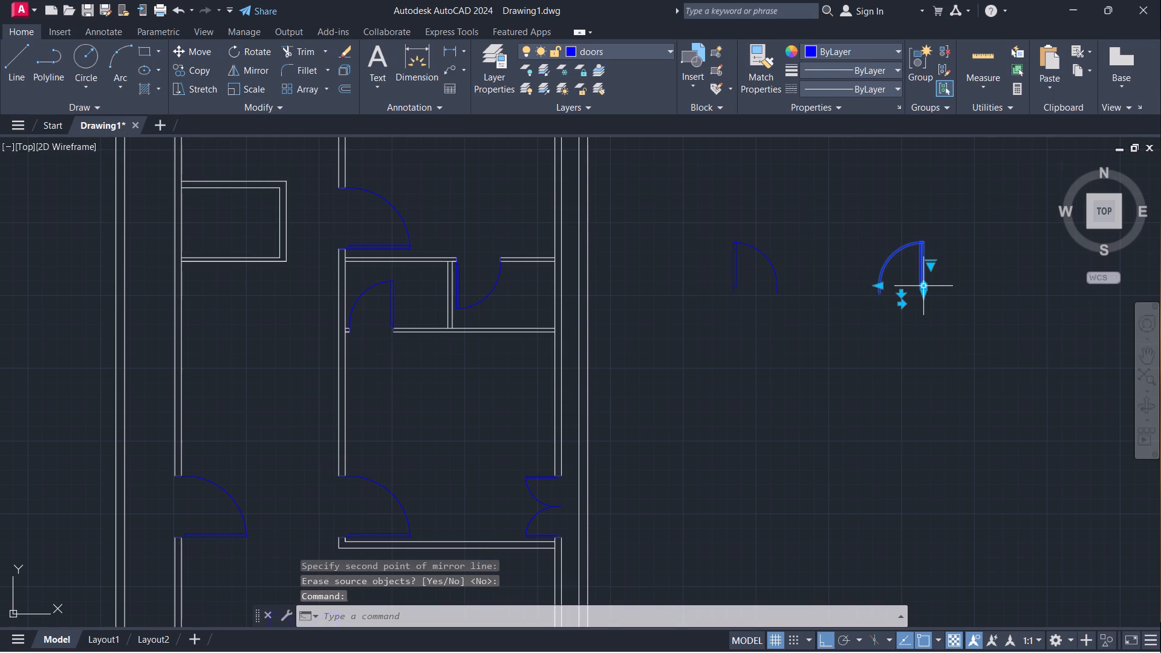
{"action": "key", "text": "r"}
{"action": "key", "text": "o"}
{"action": "key", "text": "Return"}
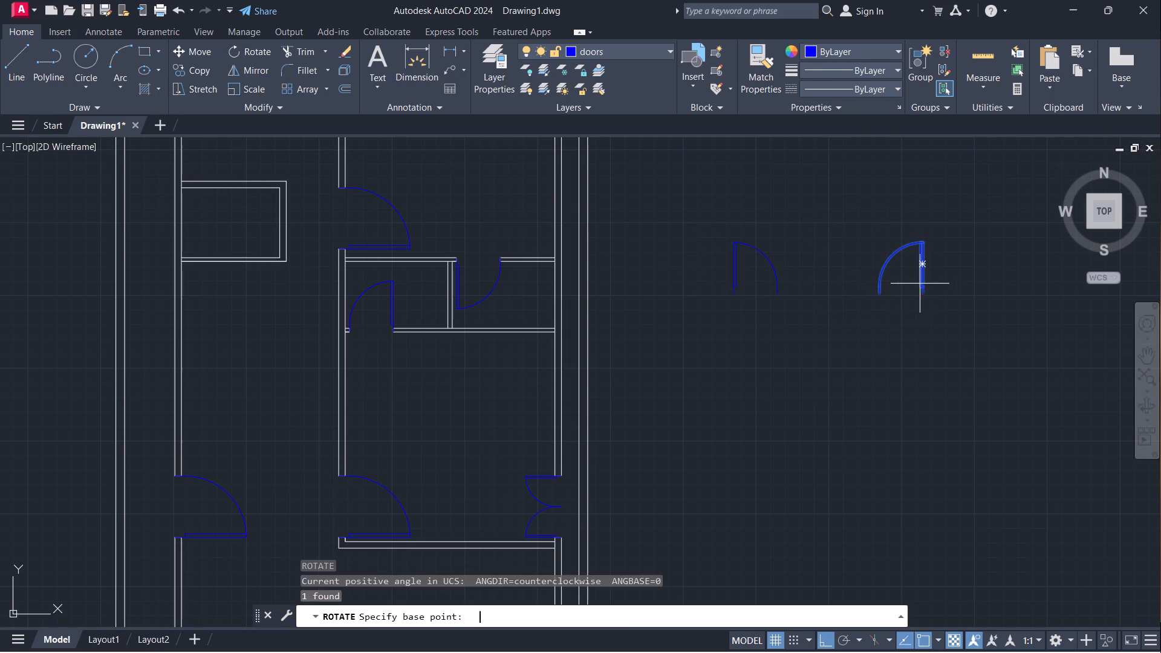
{"action": "left_click", "coordinate": [922, 294]}
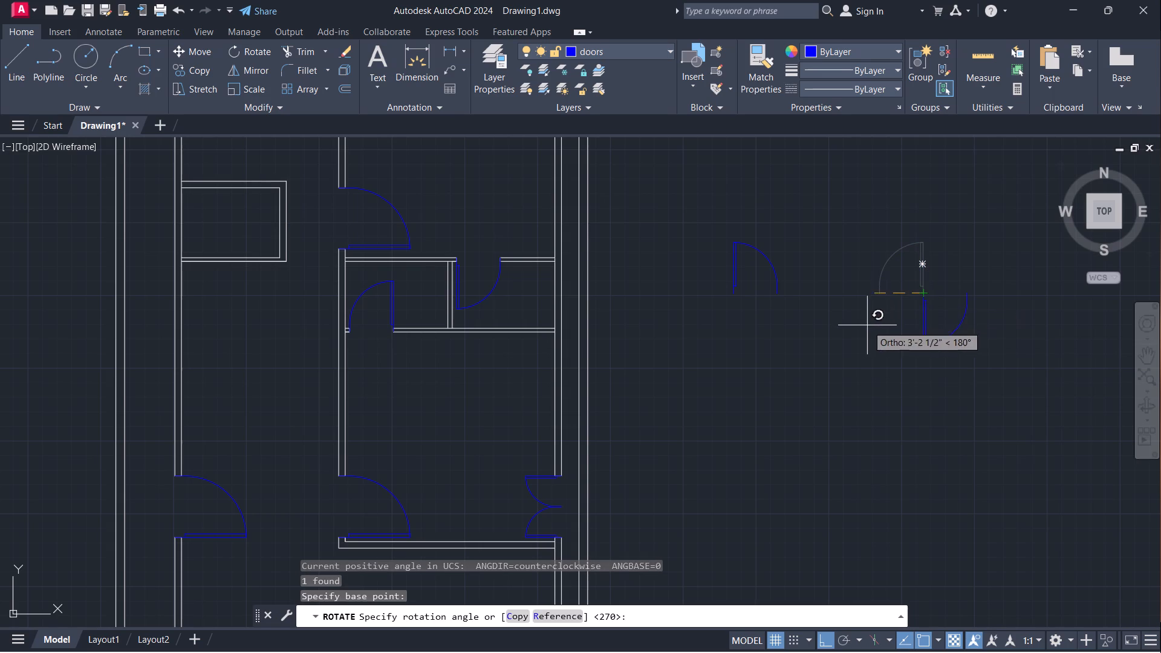
{"action": "left_click", "coordinate": [932, 361]}
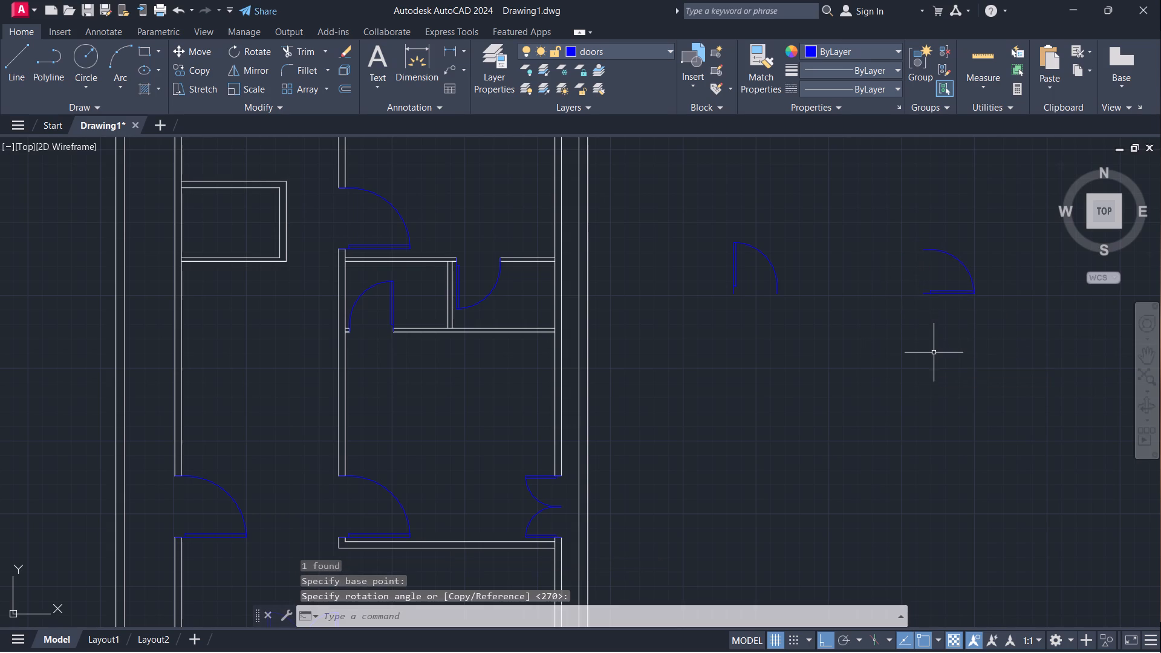
Scale the rotated door by reference from its hinge corner, using its opening width as reference and 2'6" as new length.
{"action": "left_click", "coordinate": [942, 294]}
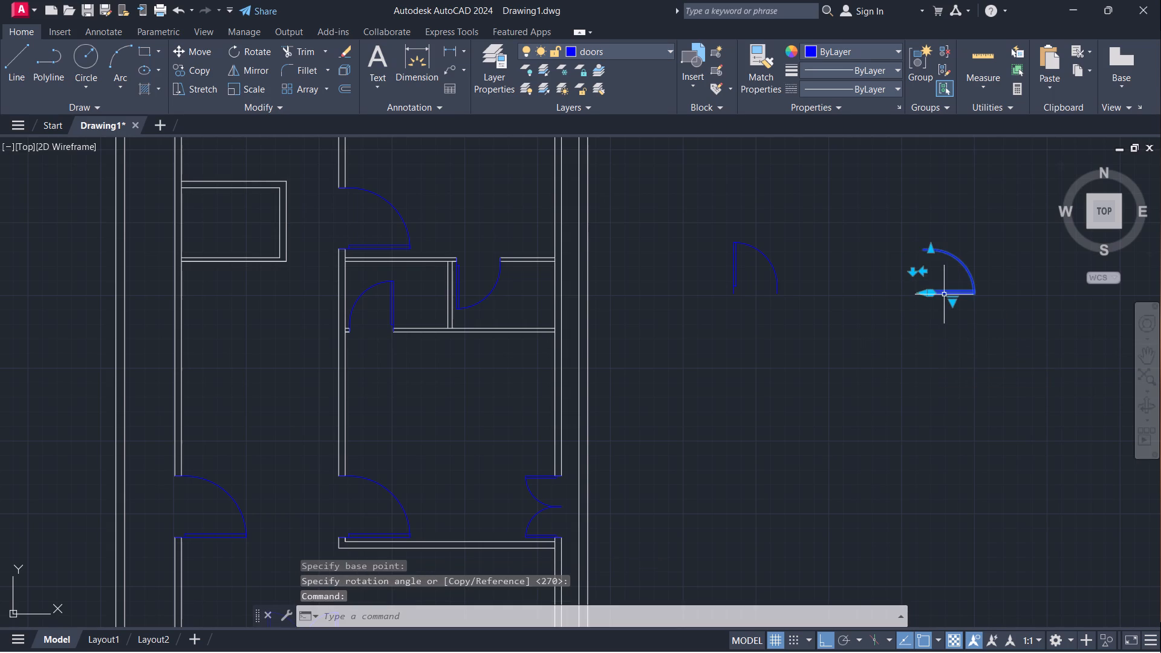
{"action": "type", "text": "sc"}
{"action": "key", "text": "Return"}
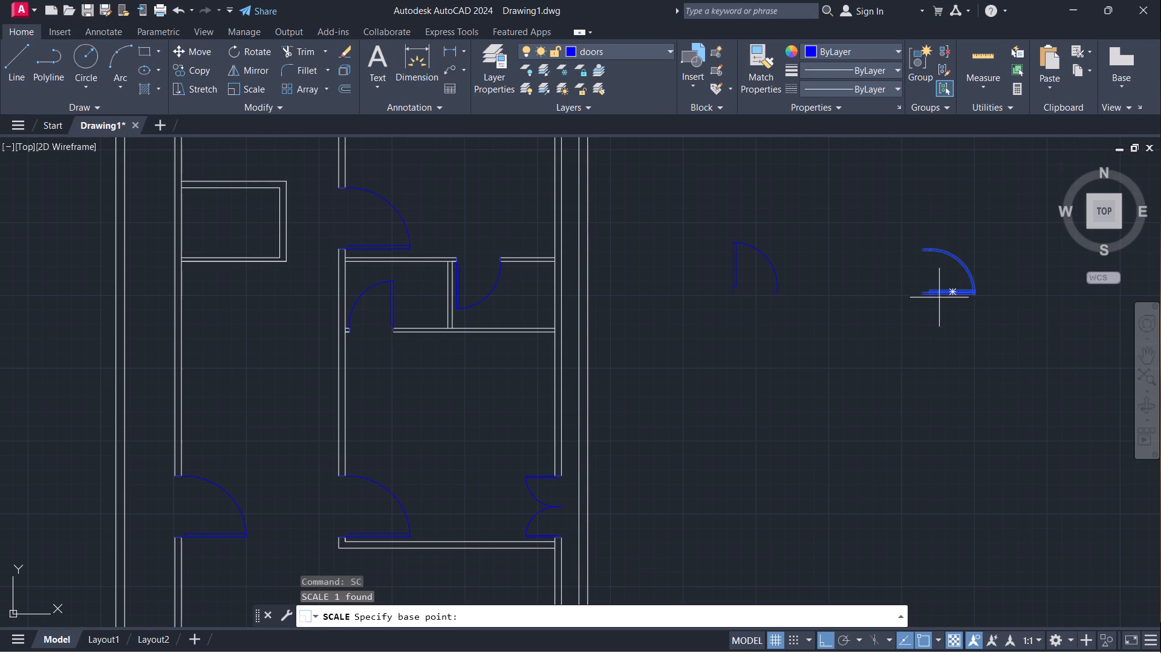
{"action": "scroll", "coordinate": [920, 303], "scroll_direction": "up", "scroll_amount": 3}
{"action": "left_click", "coordinate": [923, 267]}
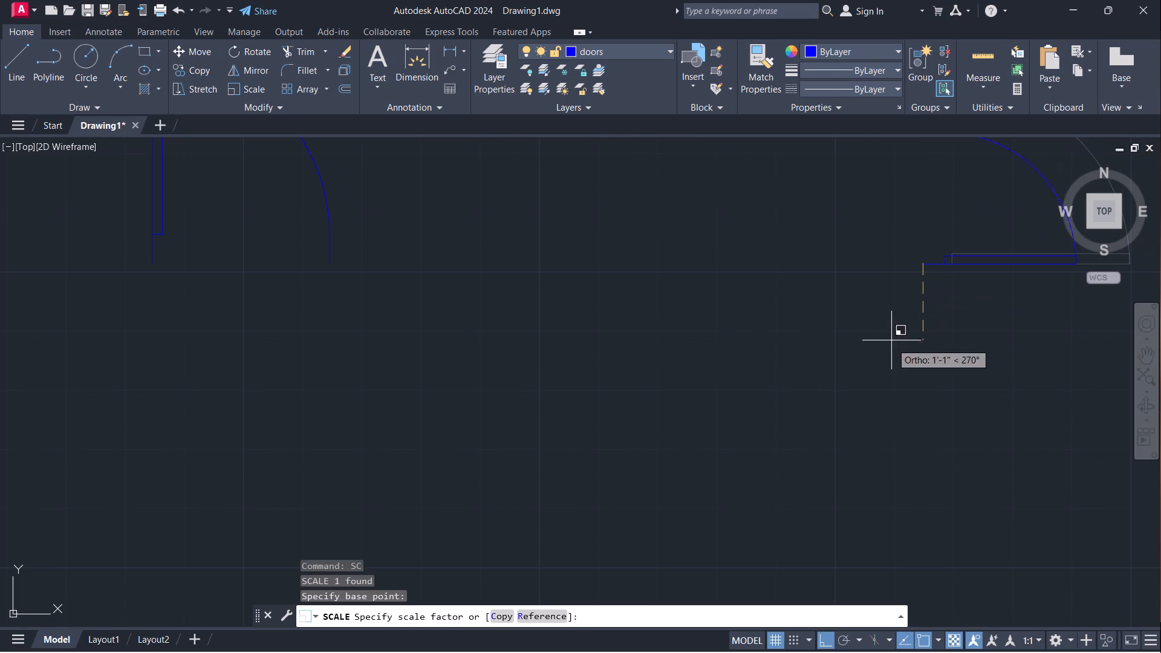
{"action": "left_click", "coordinate": [534, 616]}
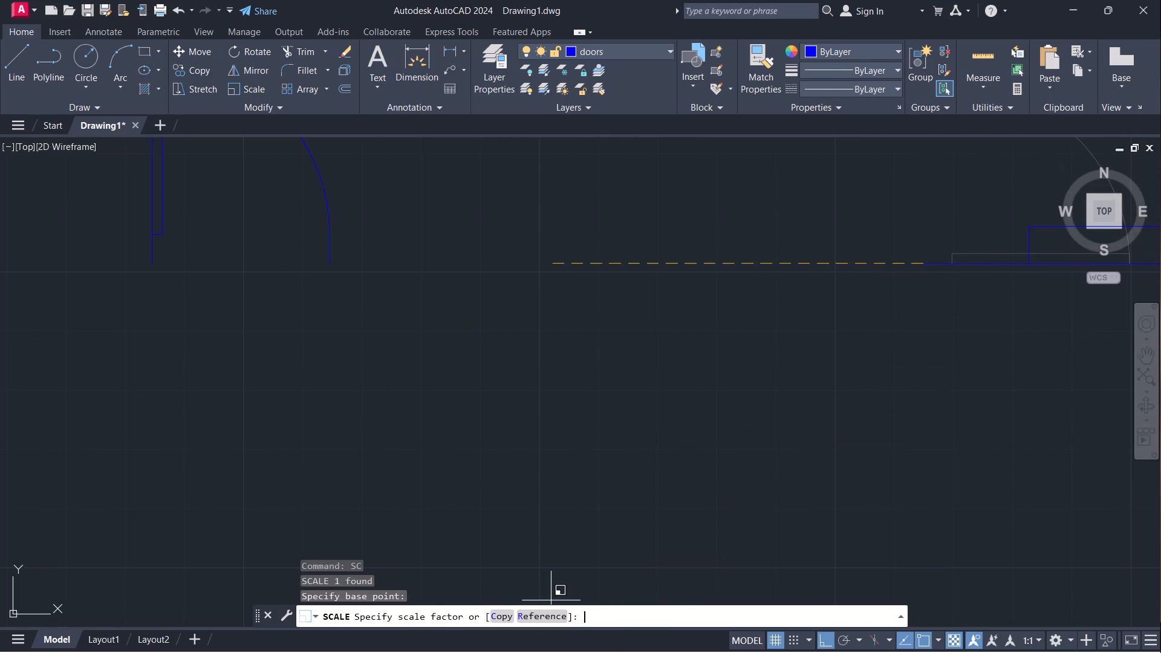
{"action": "scroll", "coordinate": [656, 447], "scroll_direction": "down", "scroll_amount": 1}
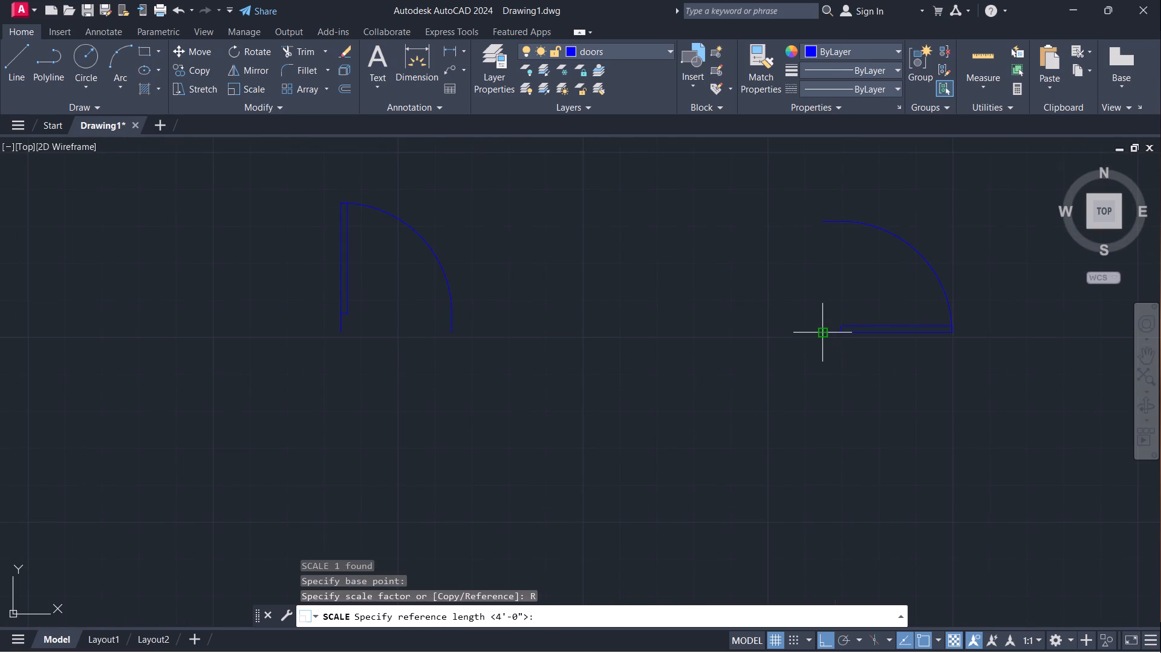
{"action": "left_click", "coordinate": [820, 335]}
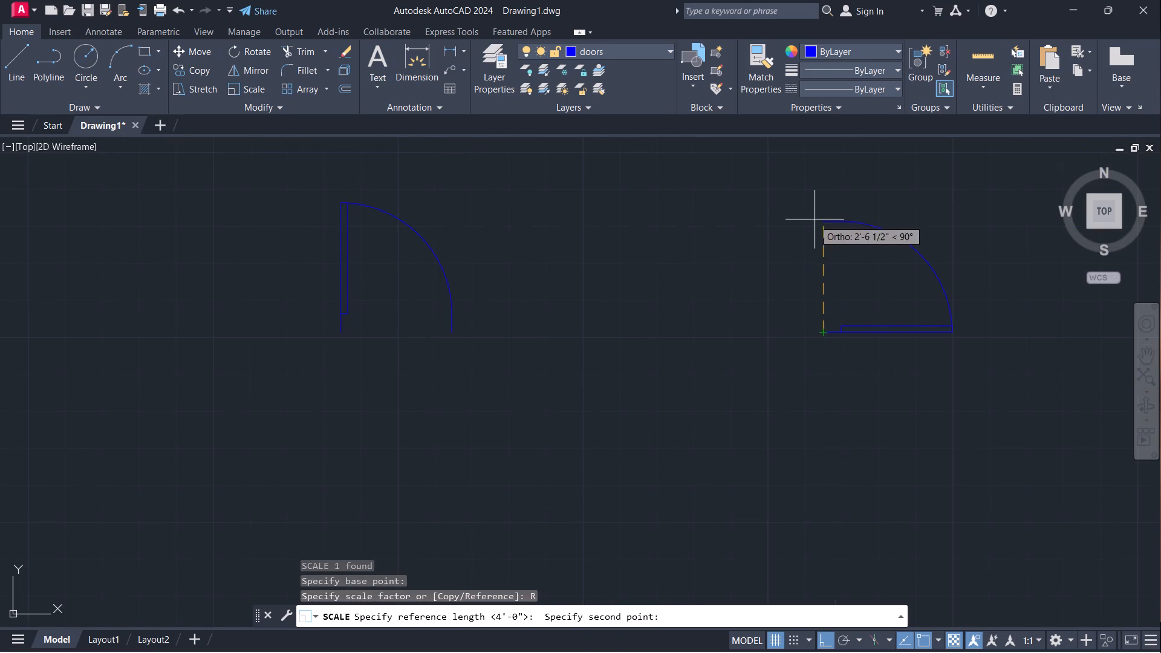
{"action": "left_click", "coordinate": [823, 224]}
{"action": "key", "text": "2"}
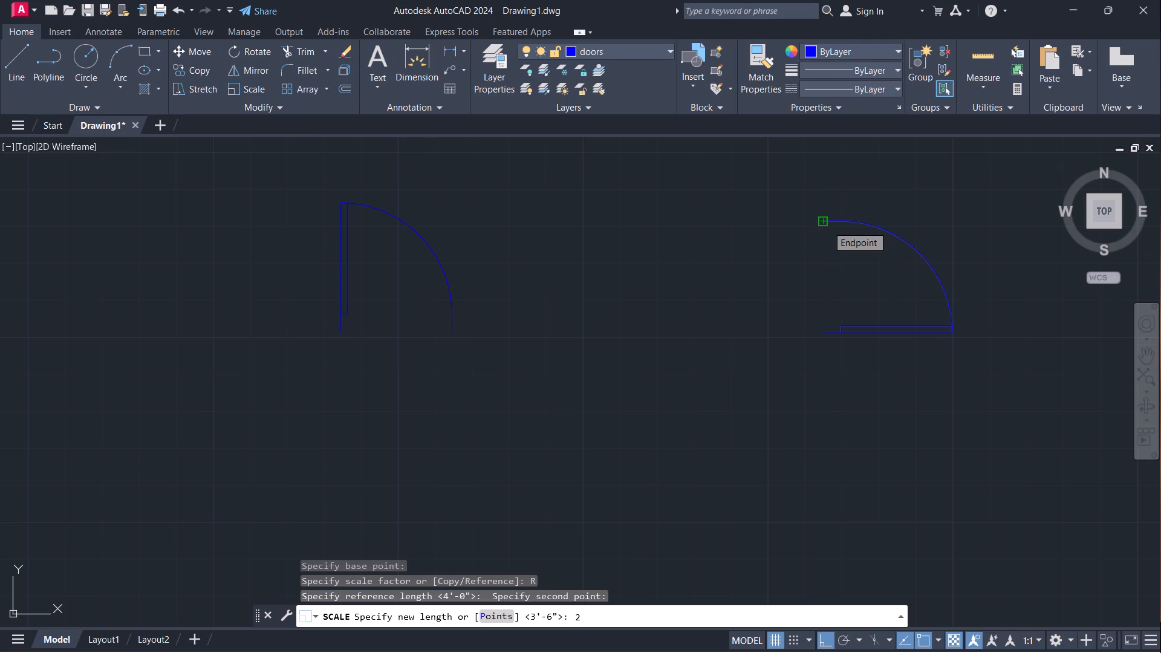
{"action": "type", "text": "'6"}
{"action": "key", "text": "shift+quotedbl"}
{"action": "key", "text": "Return"}
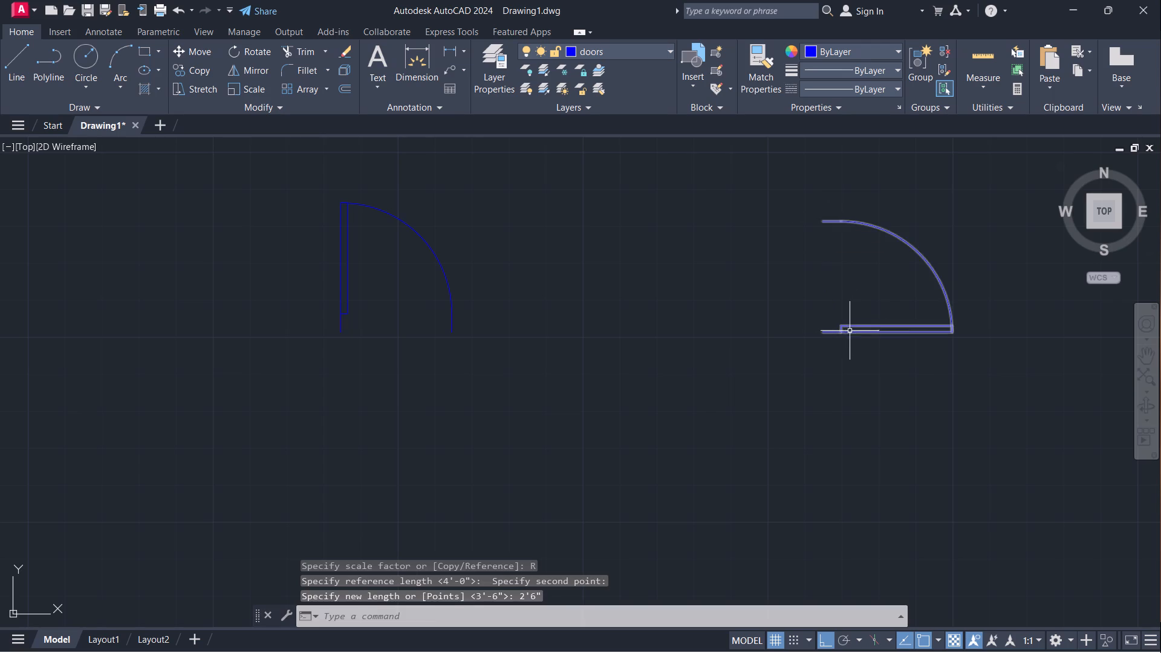
Move the scaled door, with Ortho off, by its hinge corner into the opening in the short partition of the plan's north passage.
{"action": "left_click", "coordinate": [828, 333]}
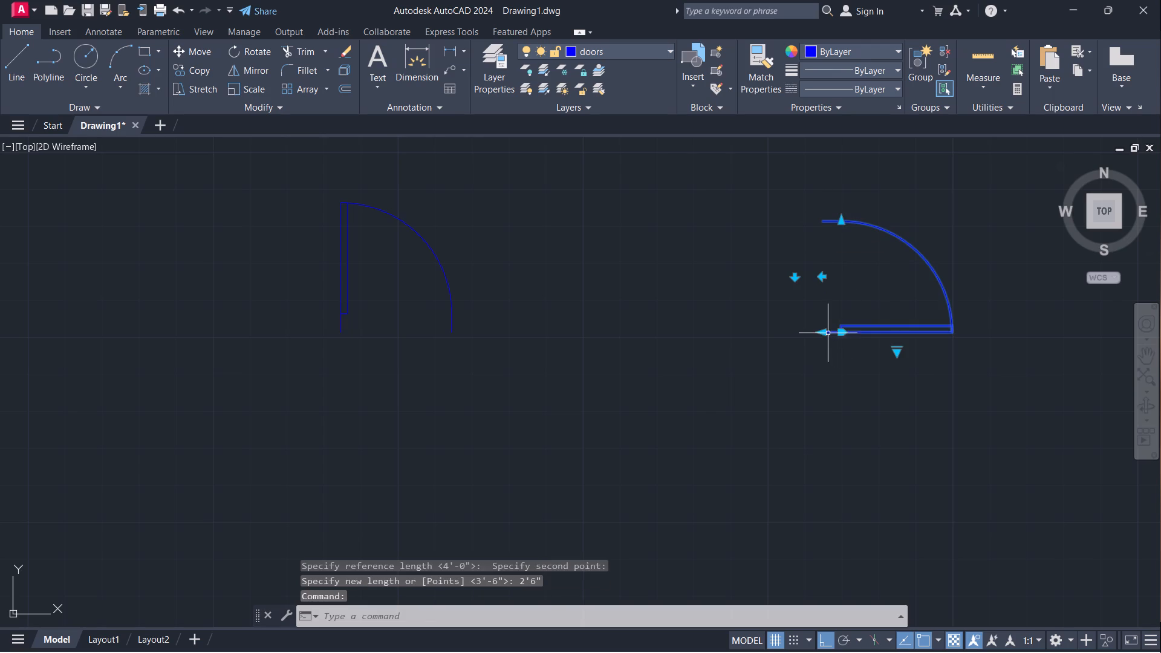
{"action": "key", "text": "m"}
{"action": "key", "text": "Return"}
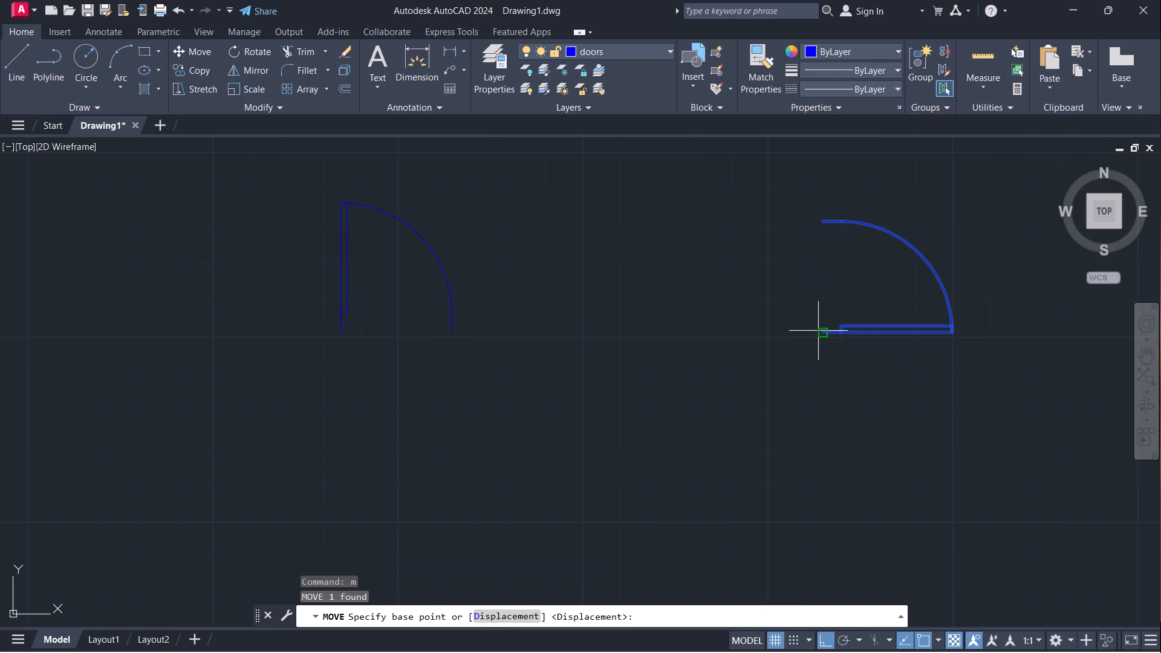
{"action": "left_click", "coordinate": [819, 331]}
{"action": "key", "text": "F8"}
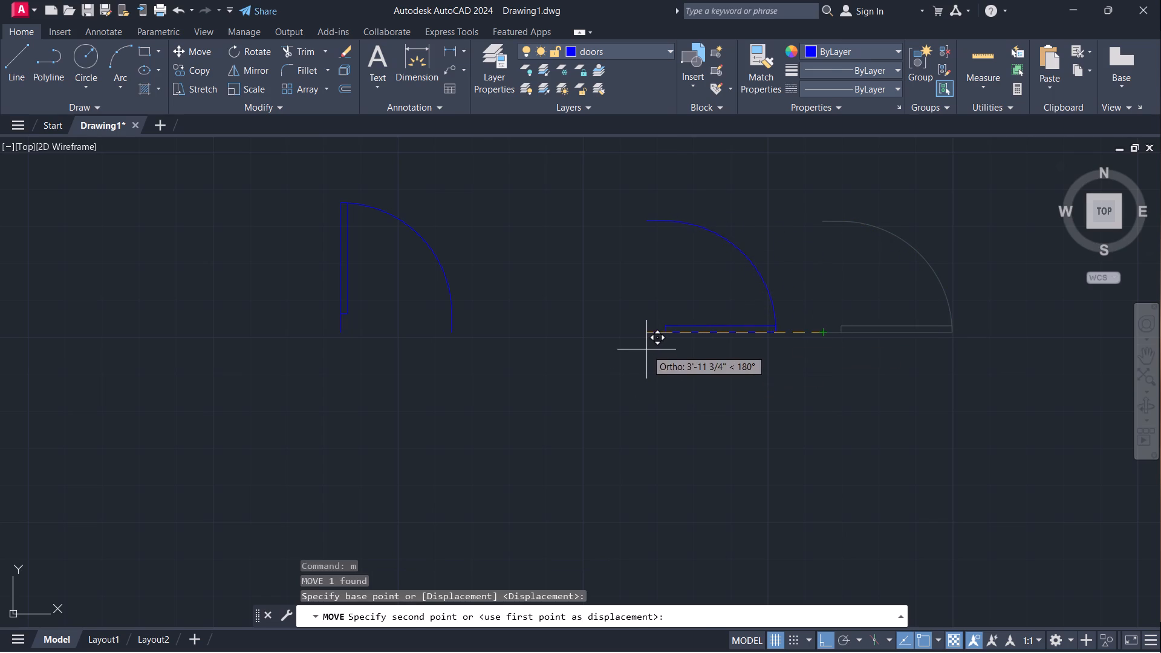
{"action": "scroll", "coordinate": [646, 349], "scroll_direction": "down", "scroll_amount": 3}
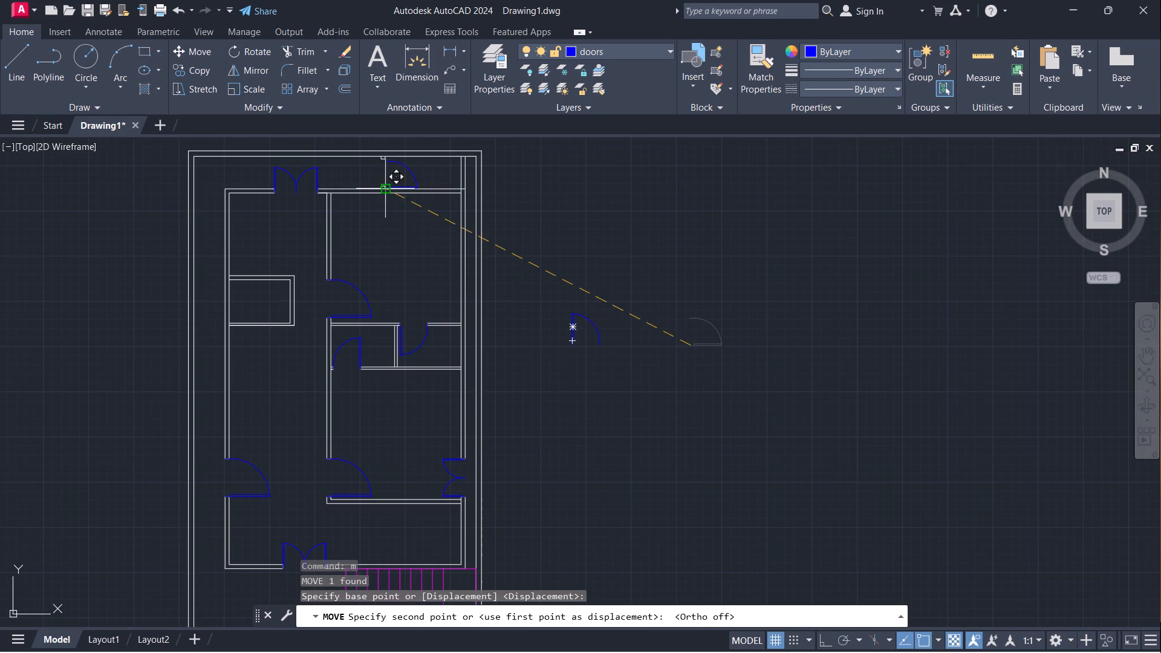
{"action": "scroll", "coordinate": [382, 180], "scroll_direction": "up", "scroll_amount": 3}
{"action": "middle_click_drag", "start_coordinate": [397, 191], "coordinate": [560, 312]}
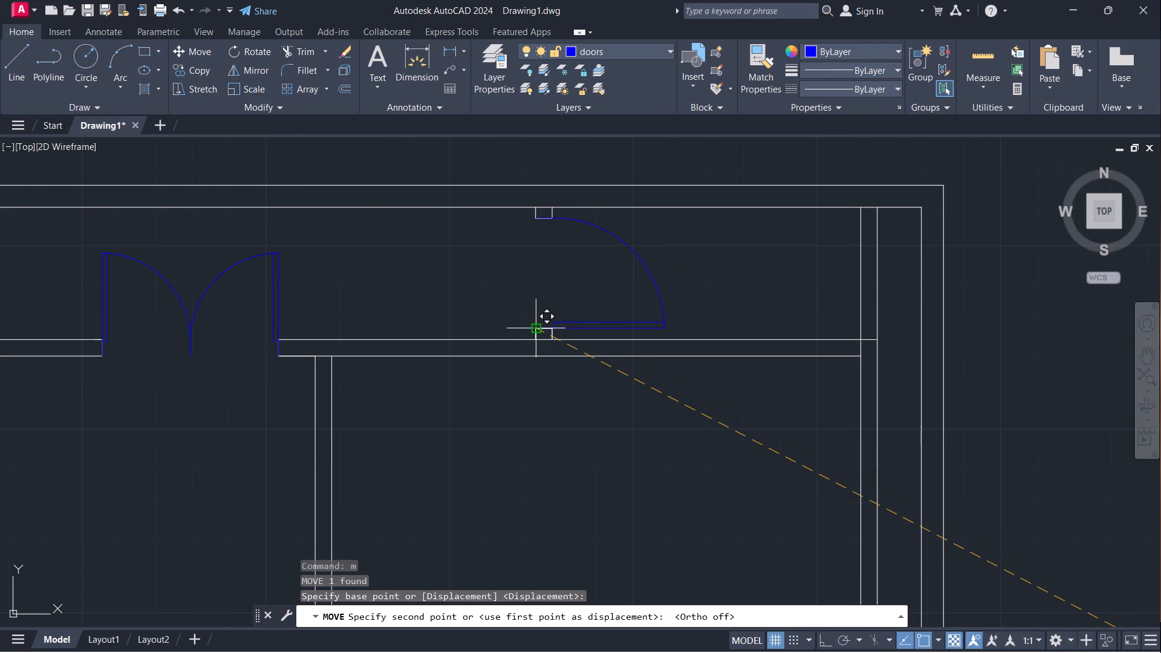
{"action": "left_click", "coordinate": [536, 327]}
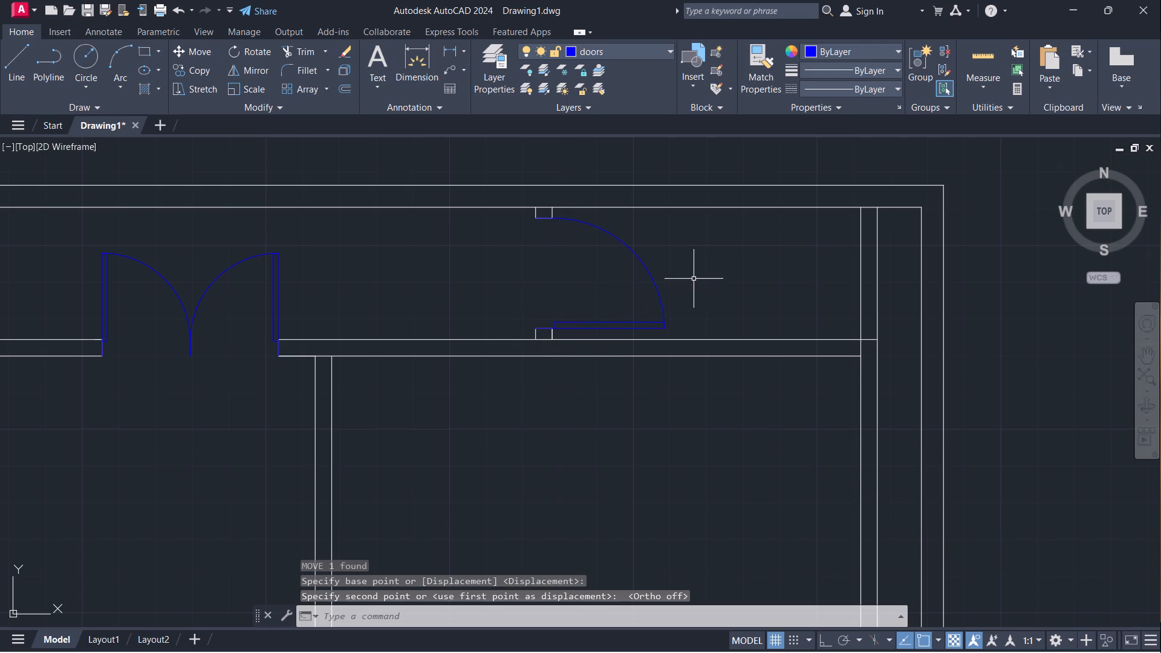
Erase the leftover source door lying east of the floor plan.
{"action": "key", "text": "Escape"}
{"action": "scroll", "coordinate": [666, 278], "scroll_direction": "down", "scroll_amount": 3}
{"action": "left_click_drag", "start_coordinate": [787, 352], "coordinate": [794, 371]}
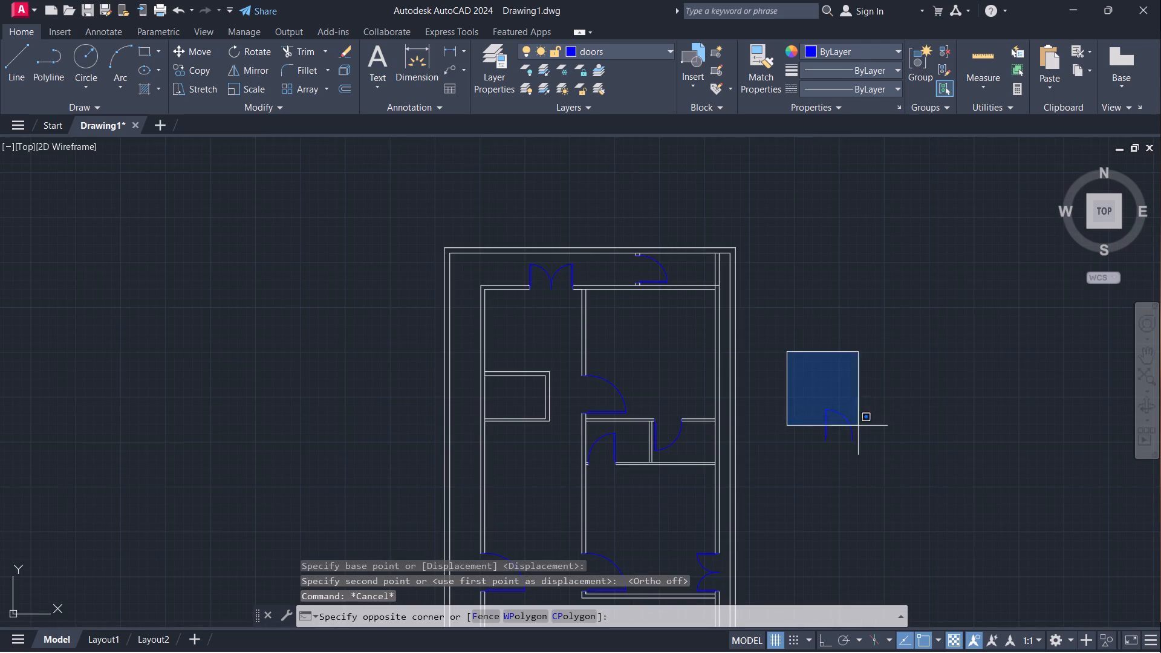
{"action": "left_click", "coordinate": [882, 458]}
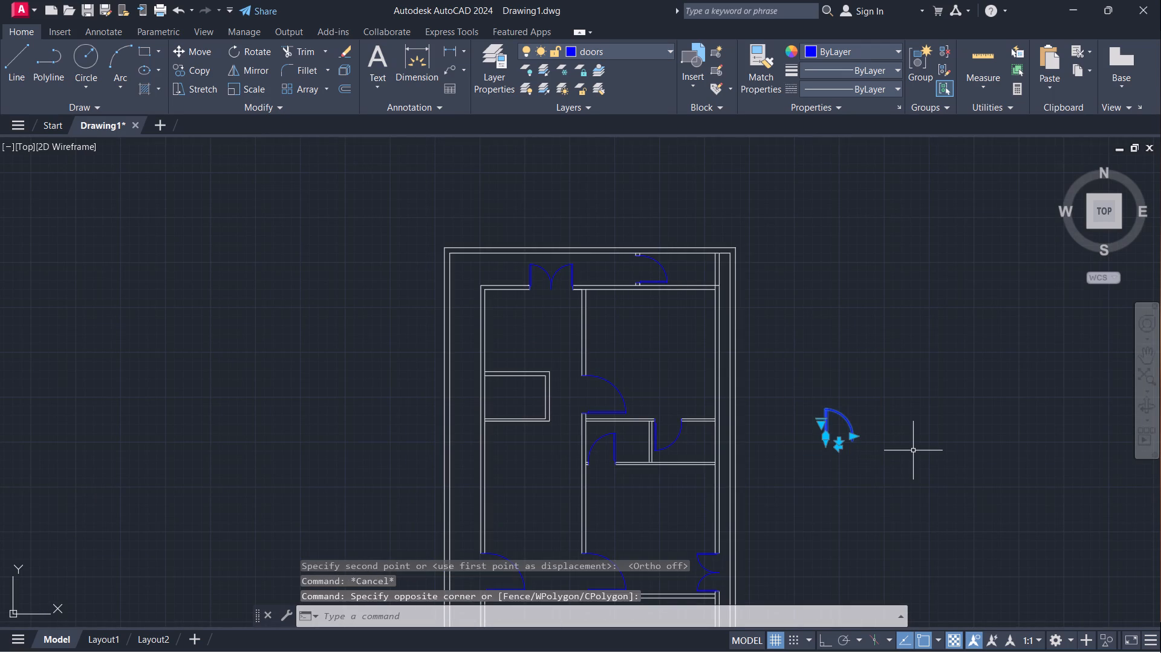
{"action": "key", "text": "e"}
{"action": "key", "text": "Return"}
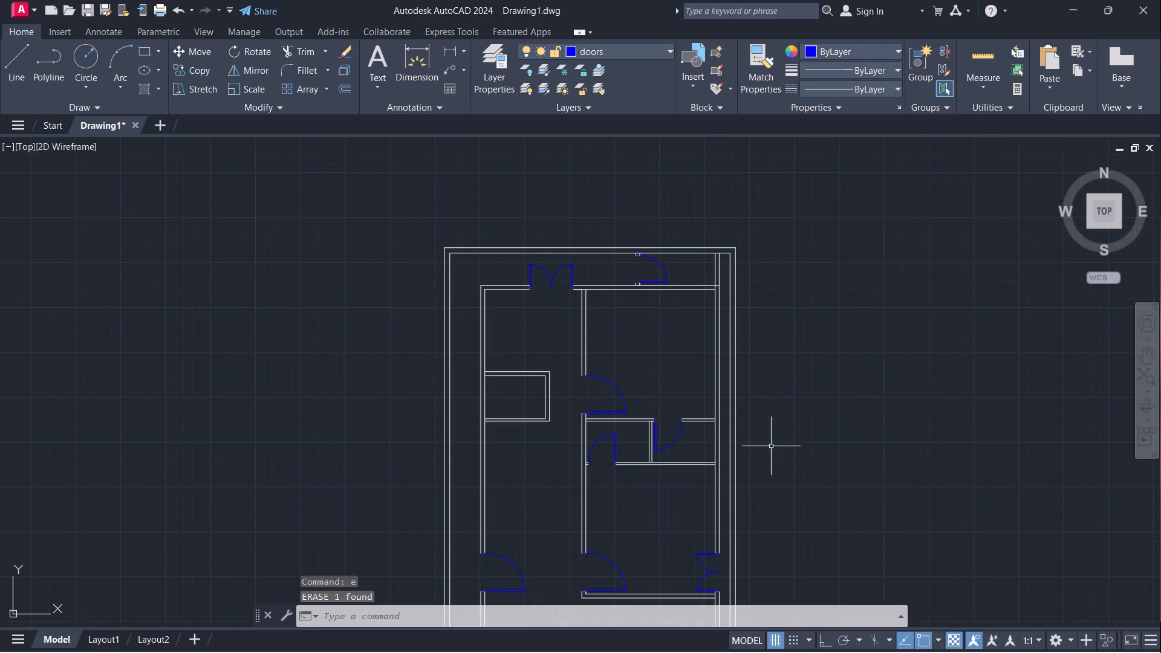
Create a new layer named windows with the colour green.
{"action": "scroll", "coordinate": [755, 400], "scroll_direction": "down", "scroll_amount": 2}
{"action": "middle_click_drag", "start_coordinate": [790, 449], "coordinate": [691, 382]}
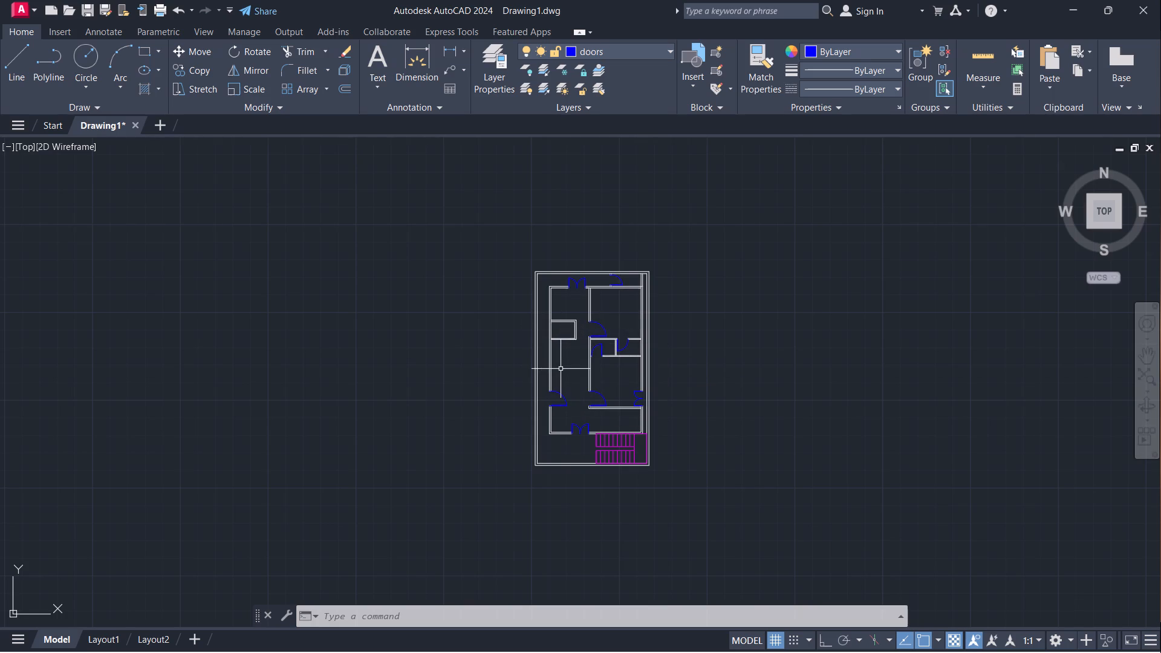
{"action": "scroll", "coordinate": [545, 395], "scroll_direction": "up", "scroll_amount": 1}
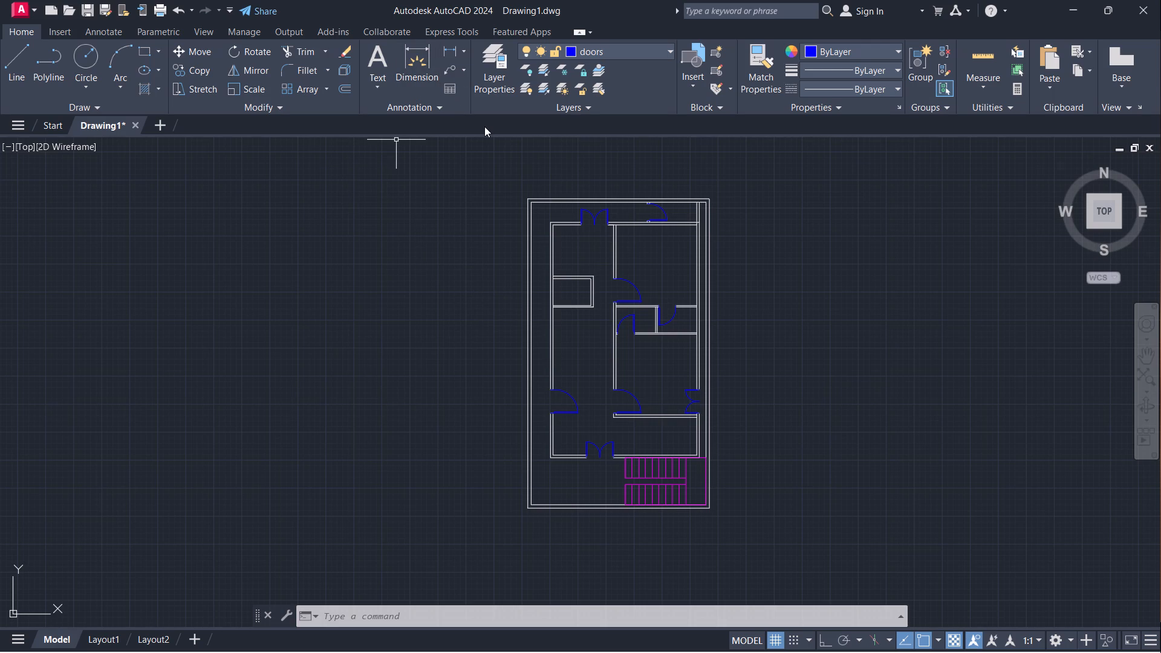
{"action": "double_click", "coordinate": [496, 61]}
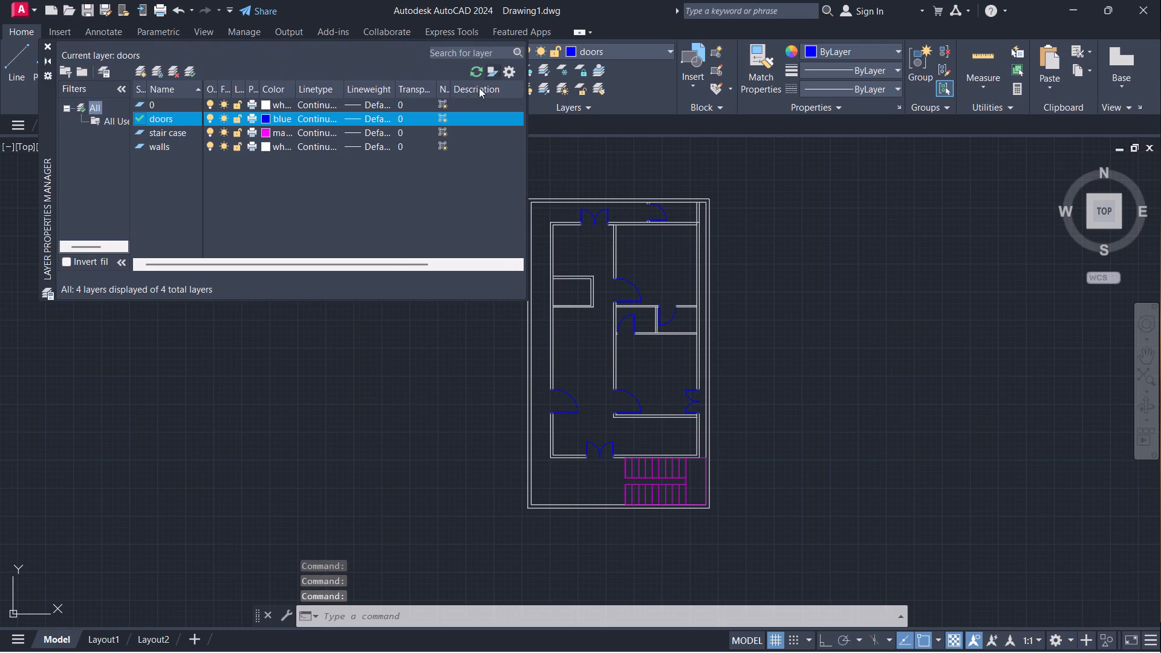
{"action": "left_click", "coordinate": [145, 73]}
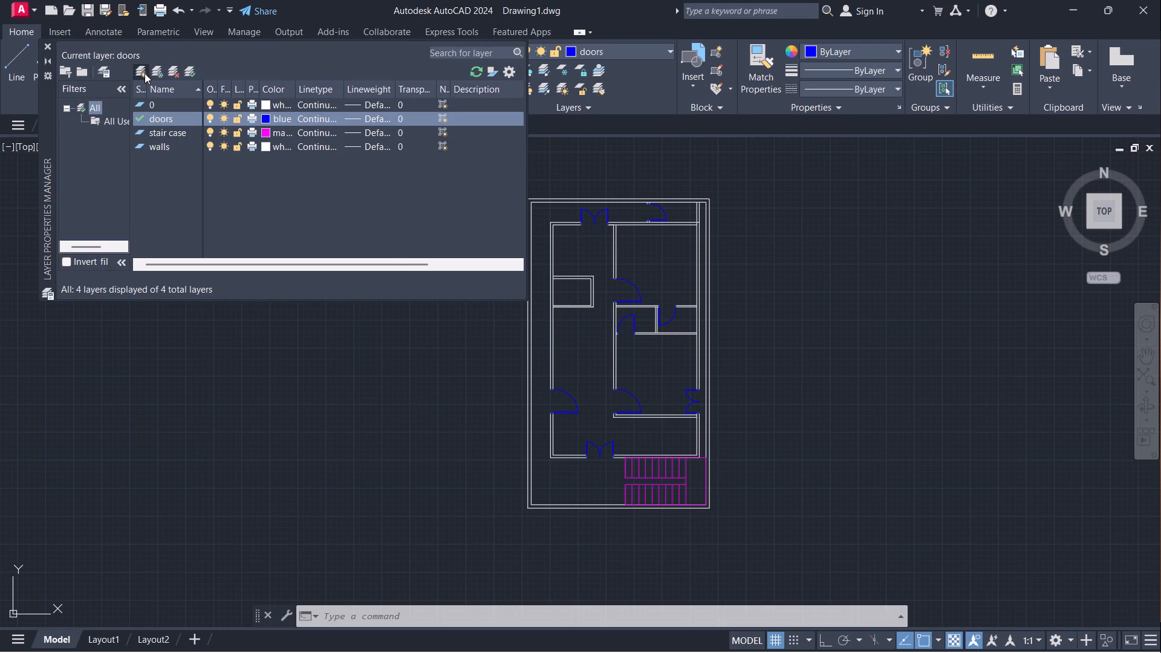
{"action": "key", "text": "BackSpace"}
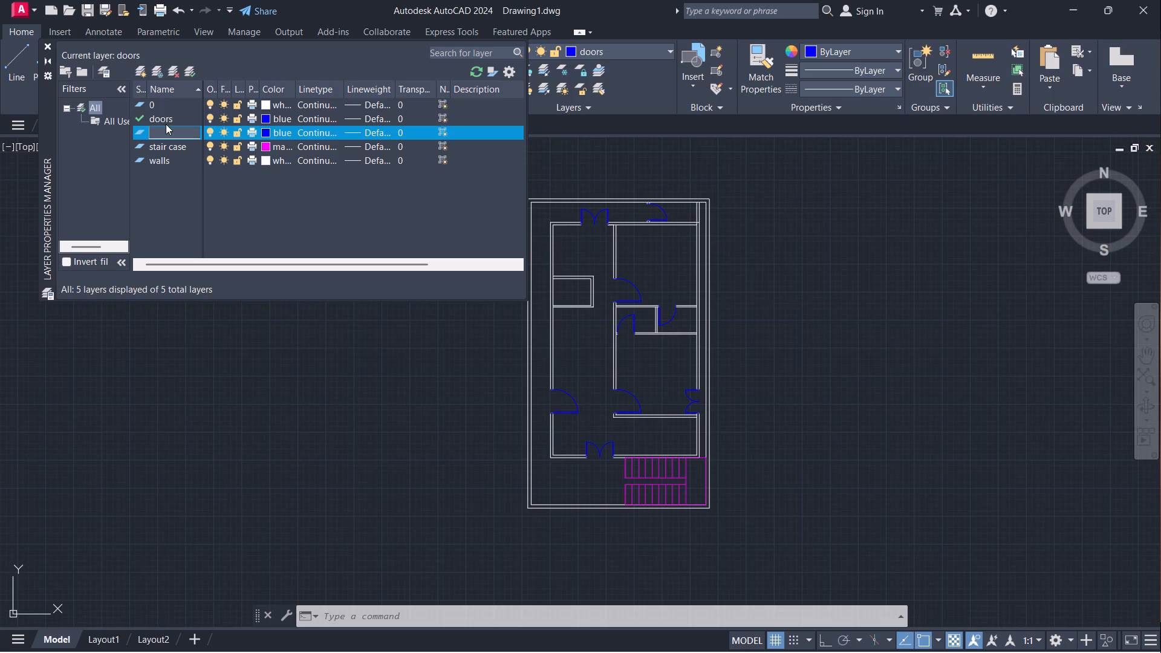
{"action": "type", "text": "windo"}
{"action": "type", "text": "ws"}
{"action": "left_click", "coordinate": [264, 133]}
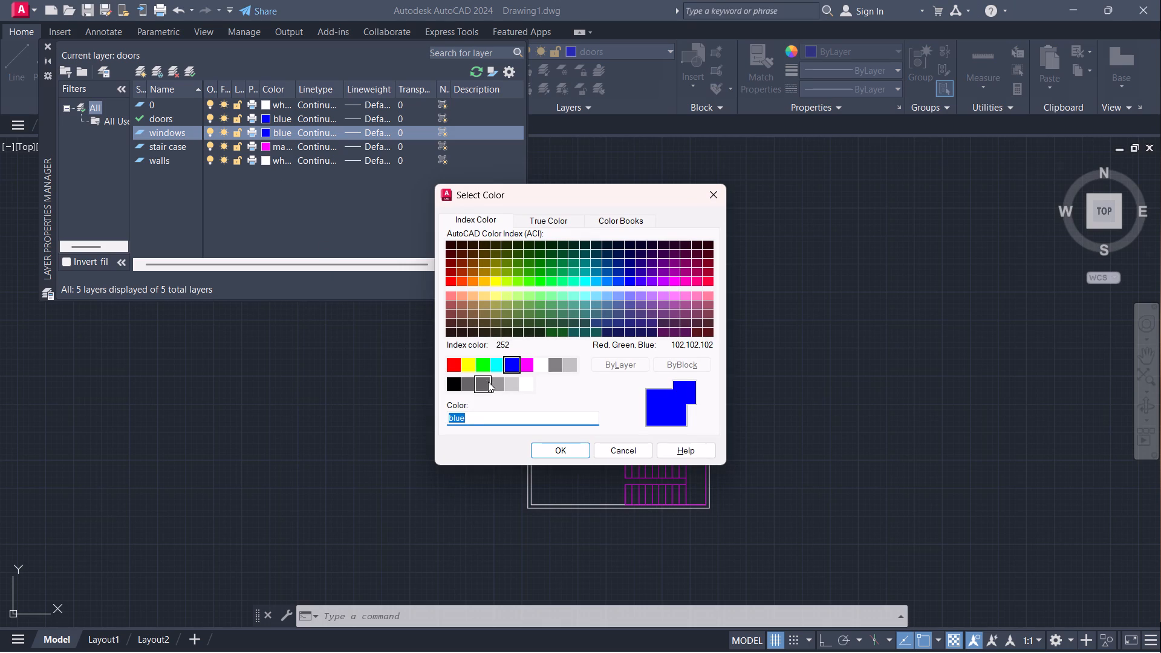
{"action": "left_click", "coordinate": [483, 367]}
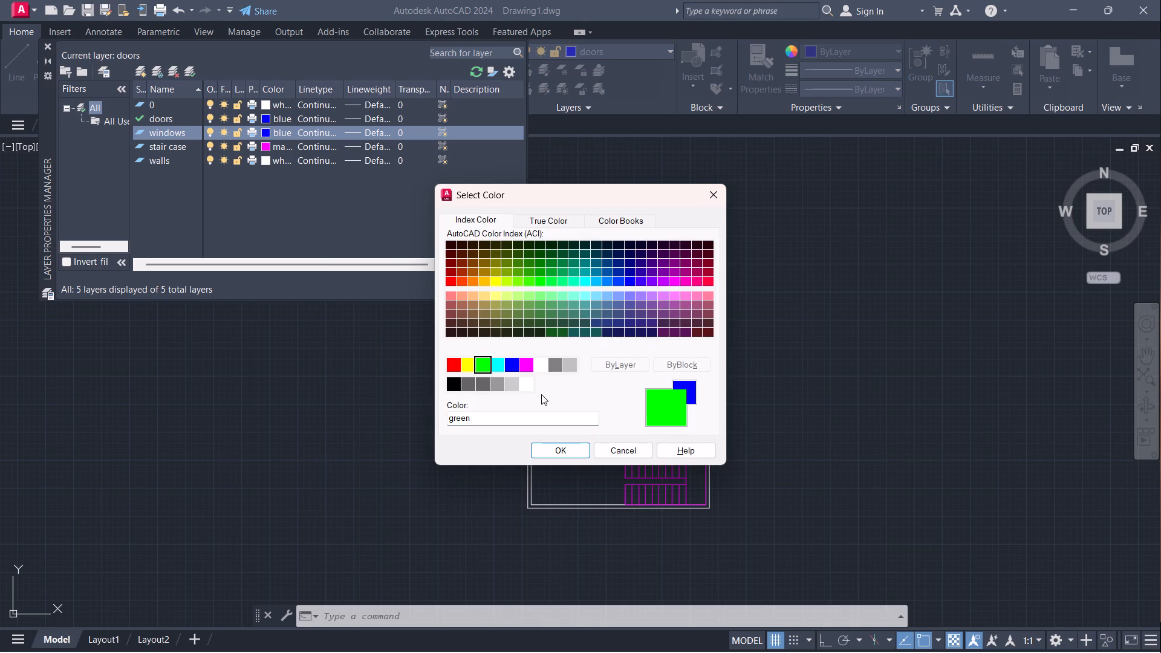
{"action": "left_click", "coordinate": [571, 453]}
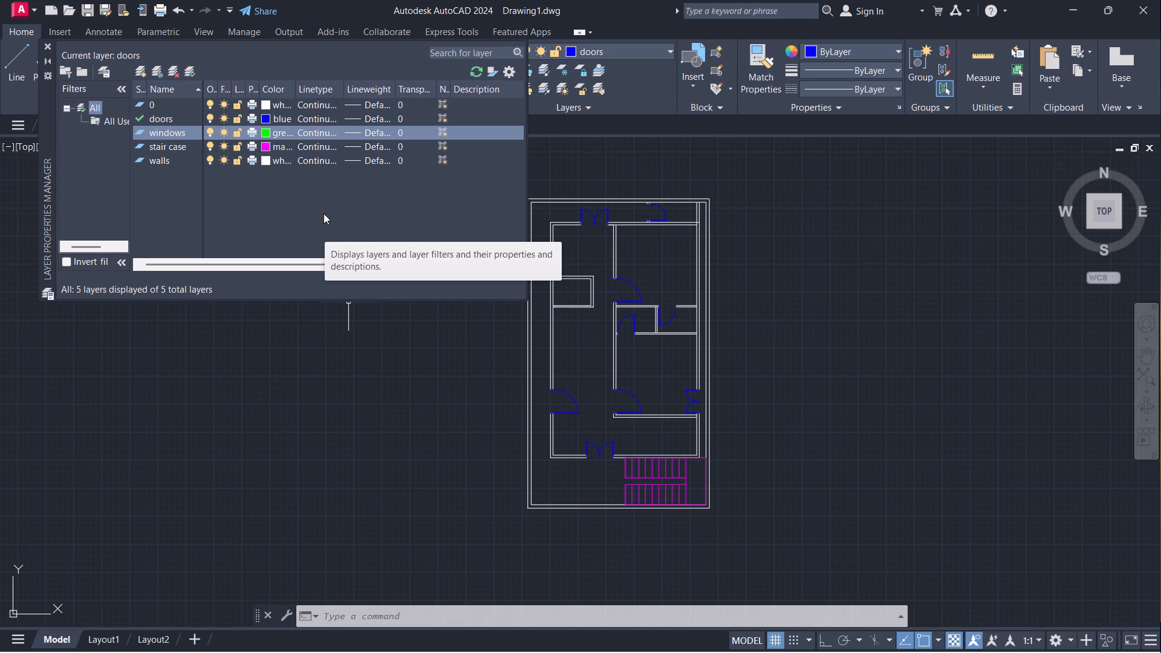
Make the windows layer current and close the layer manager.
{"action": "left_click", "coordinate": [193, 76]}
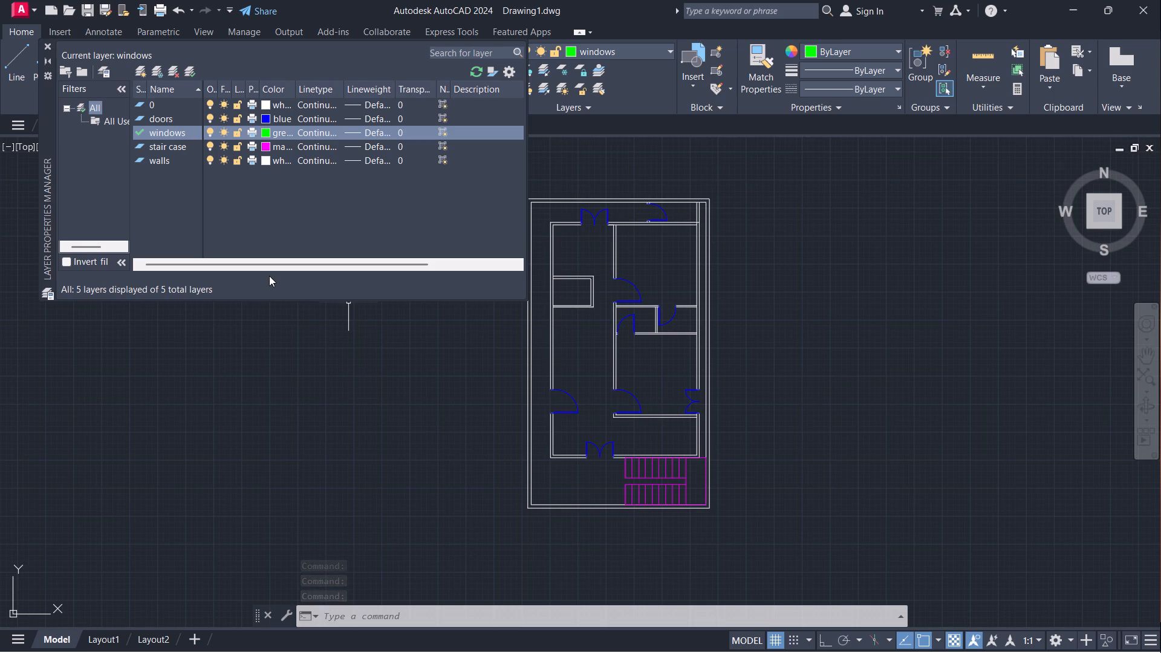
{"action": "key", "text": "Escape"}
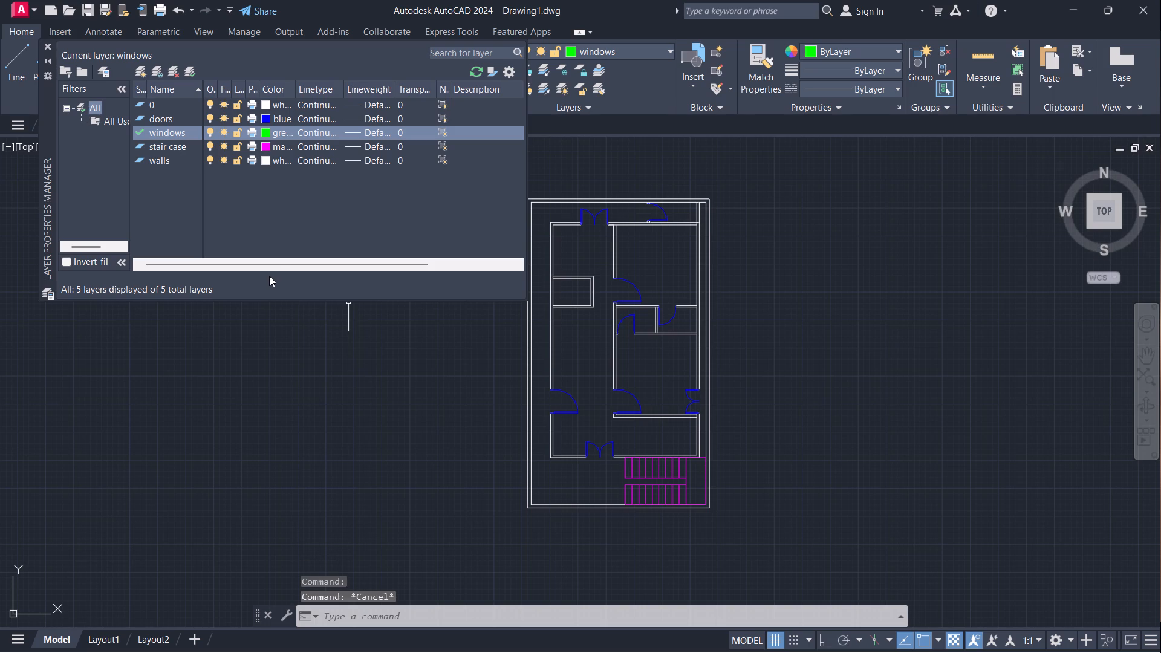
{"action": "left_click", "coordinate": [50, 42]}
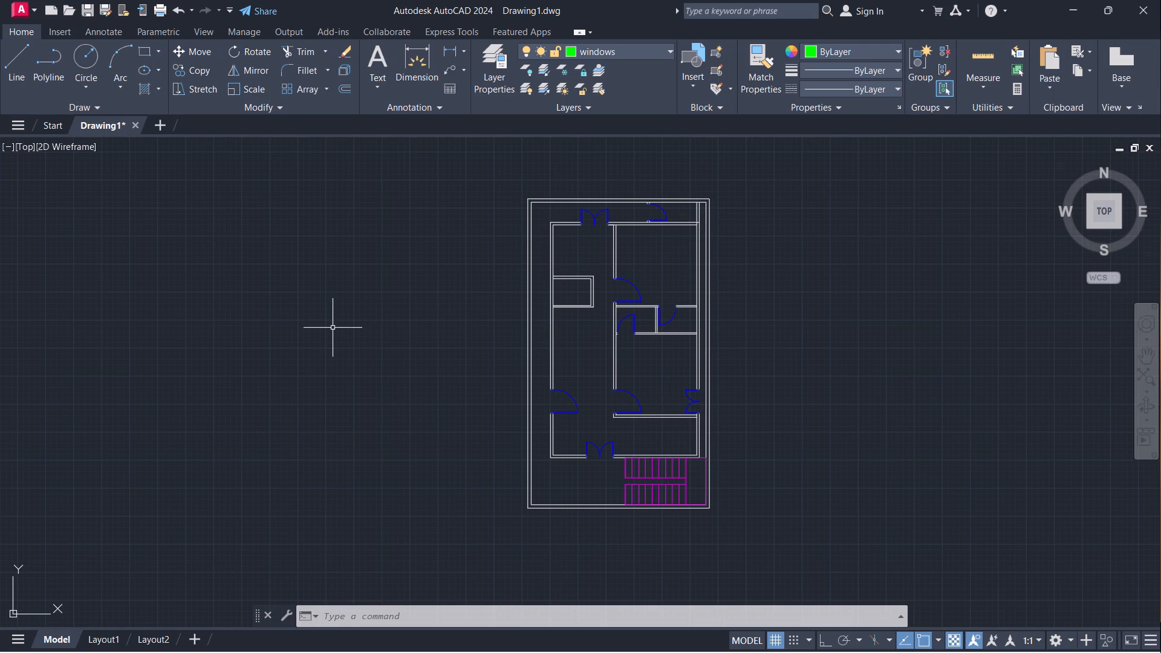
Draw a long, thin horizontal window rectangle, about 7'-8" long, in the empty space west of the floor plan.
{"action": "type", "text": "rec"}
{"action": "key", "text": "Return"}
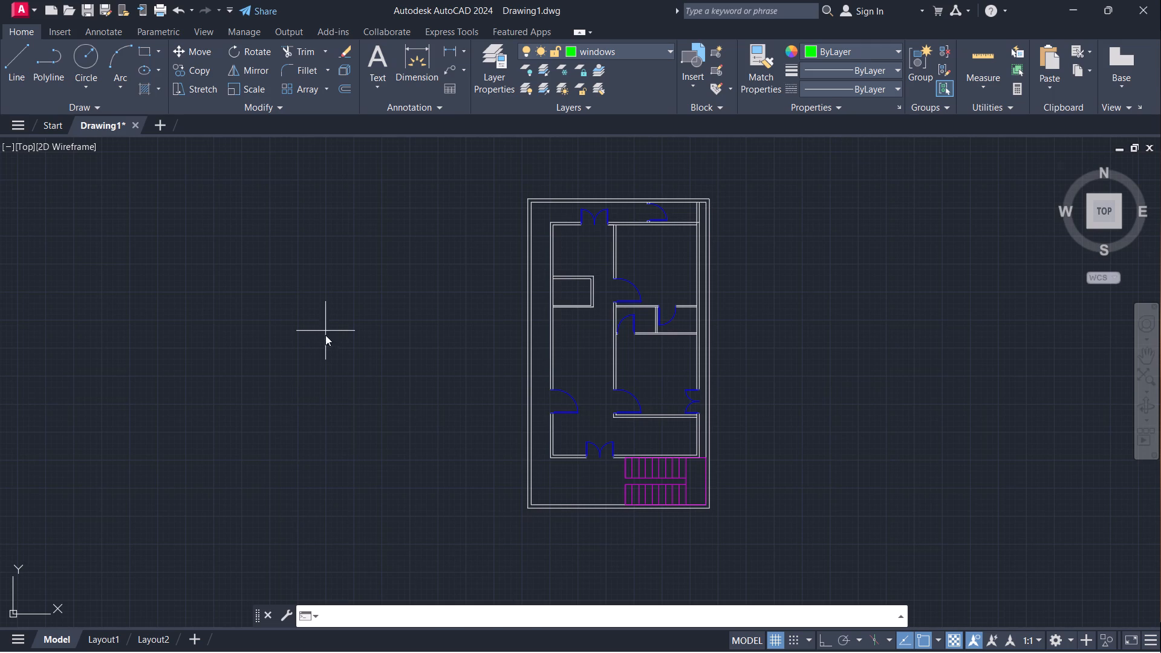
{"action": "left_click", "coordinate": [331, 317]}
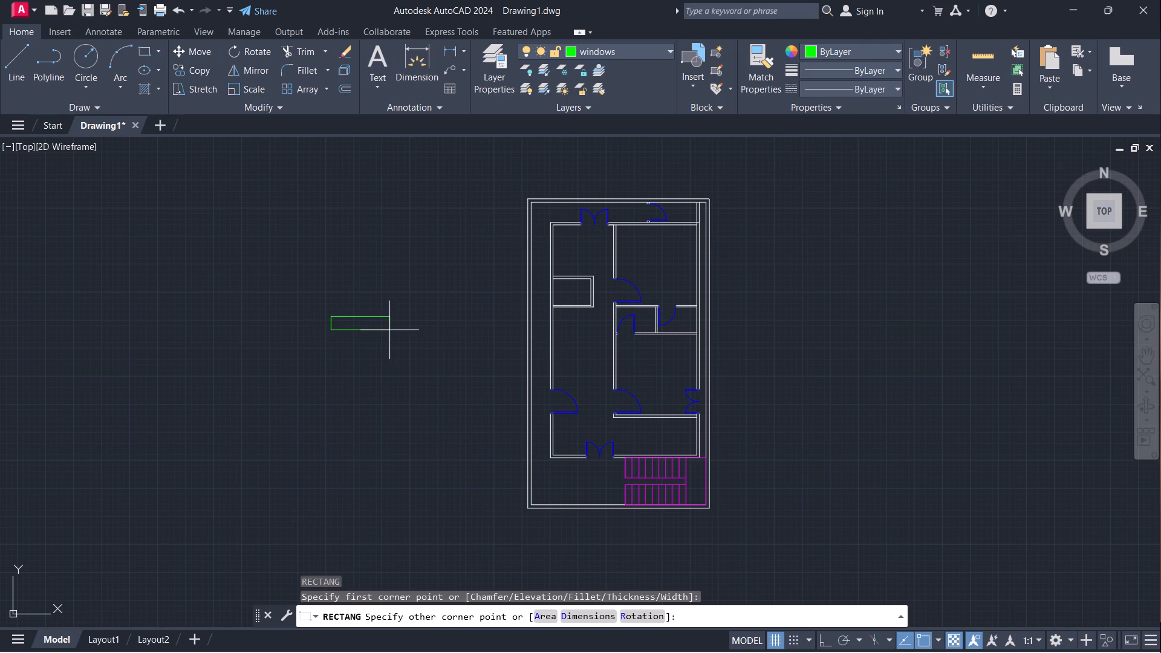
{"action": "left_click", "coordinate": [382, 327]}
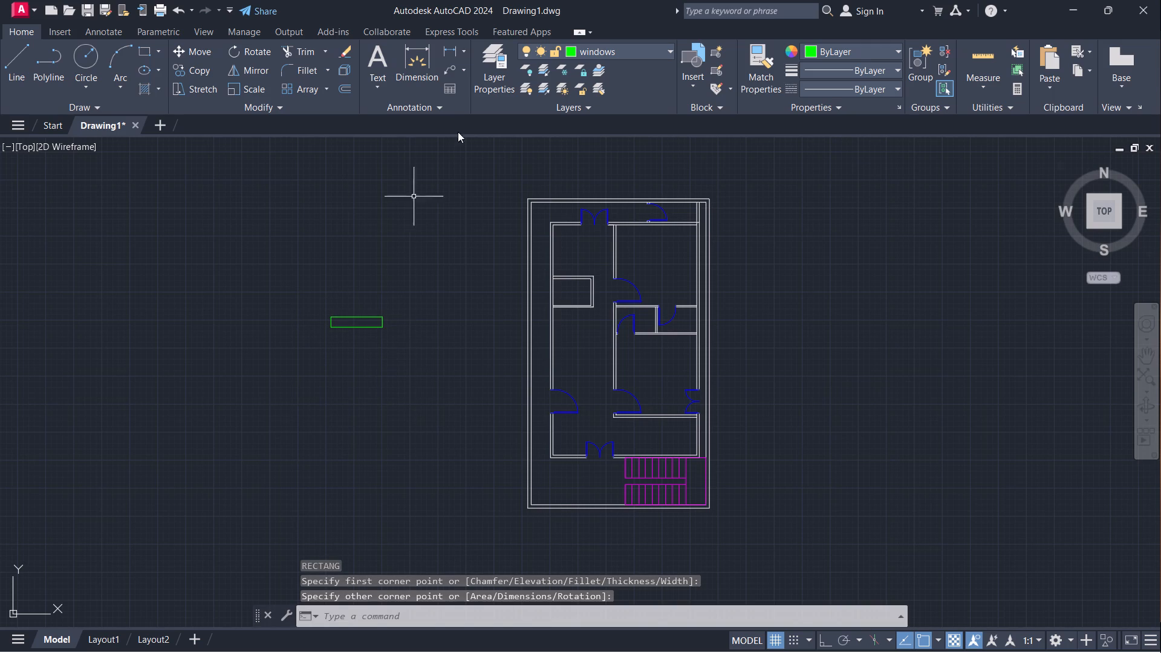
Measure the length of the new window rectangle's upper edge with a linear dimension, without placing it.
{"action": "left_click", "coordinate": [447, 50]}
{"action": "scroll", "coordinate": [300, 291], "scroll_direction": "up", "scroll_amount": 2}
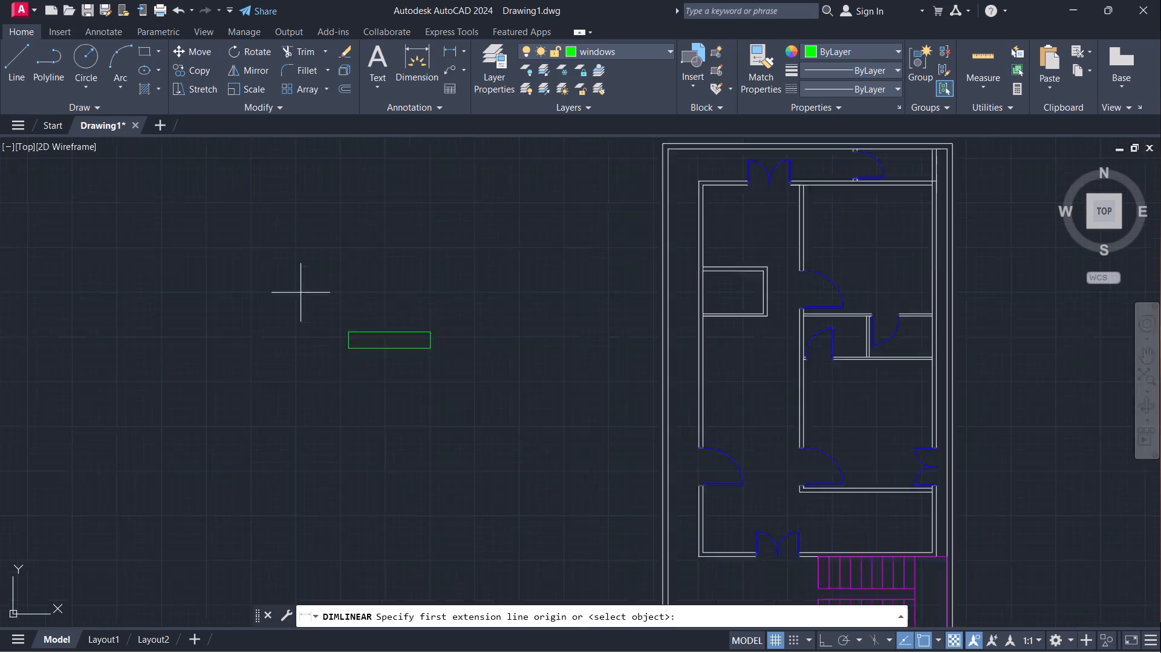
{"action": "scroll", "coordinate": [301, 293], "scroll_direction": "up", "scroll_amount": 1}
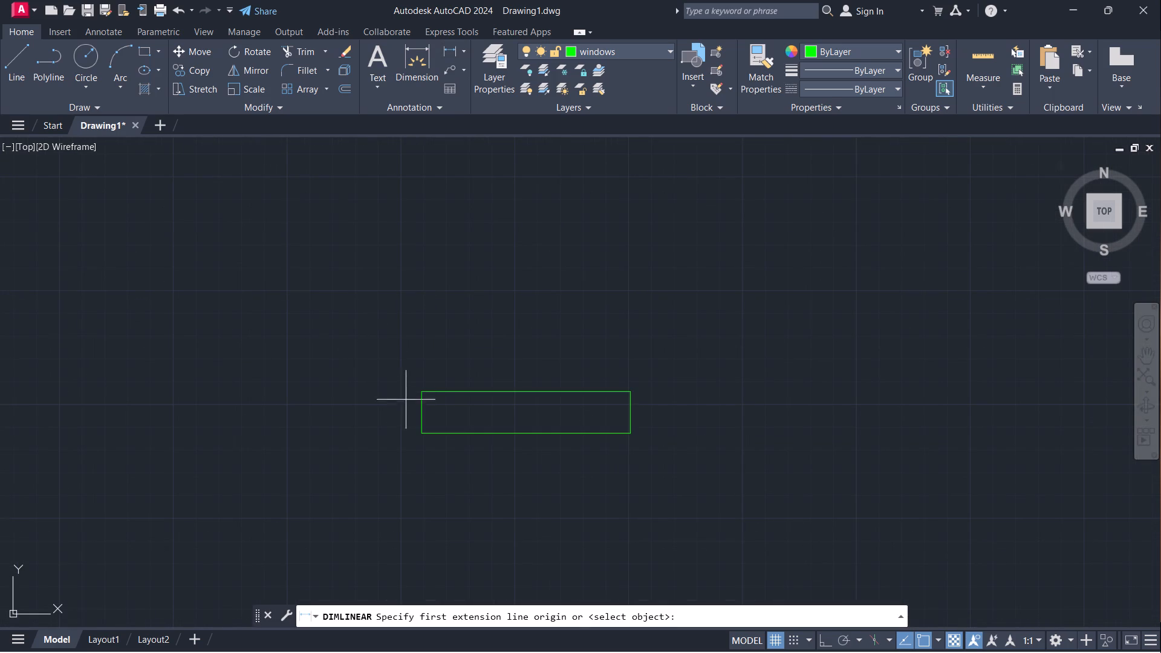
{"action": "left_click", "coordinate": [419, 393]}
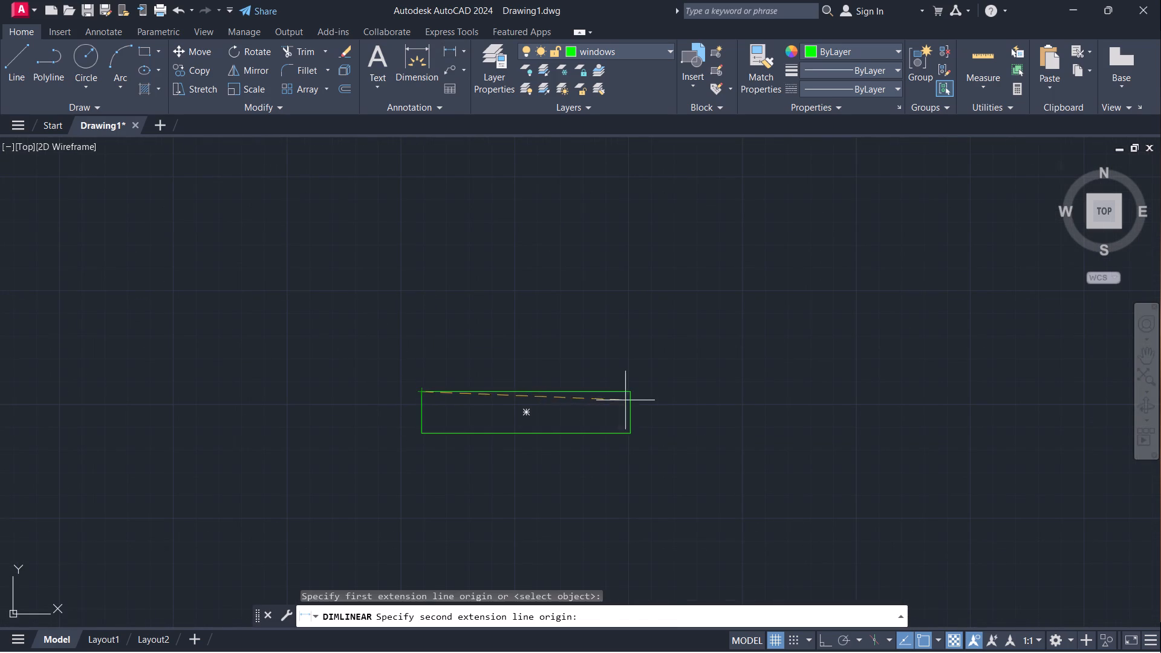
{"action": "left_click", "coordinate": [631, 391]}
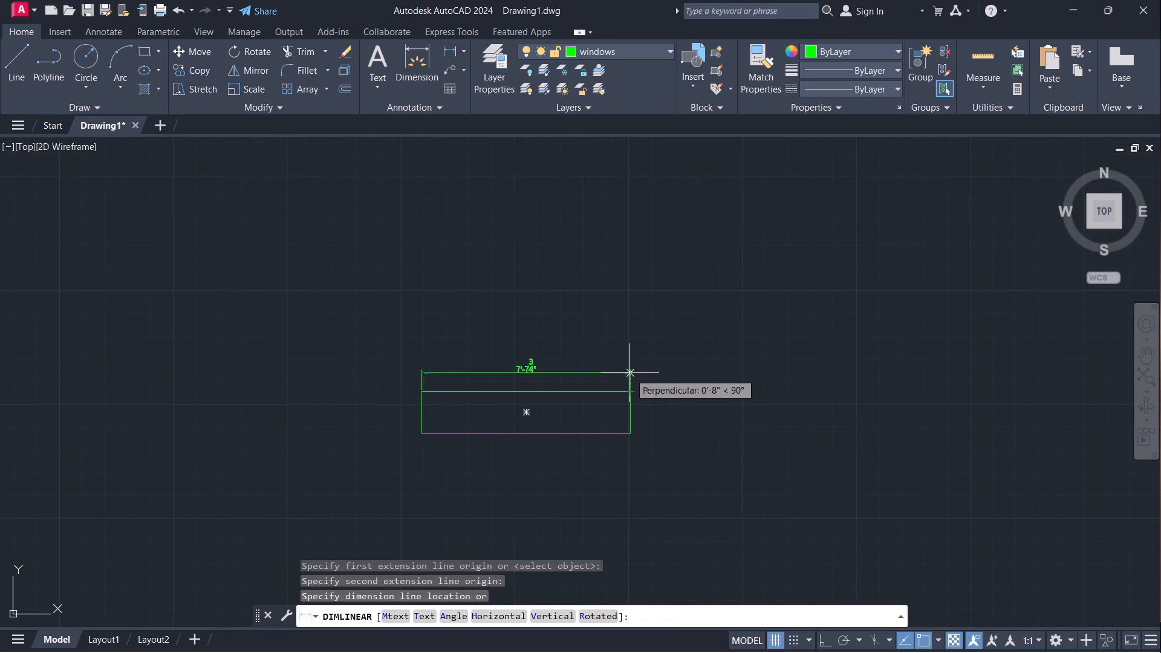
{"action": "scroll", "coordinate": [629, 373], "scroll_direction": "up", "scroll_amount": 2}
{"action": "key", "text": "Escape"}
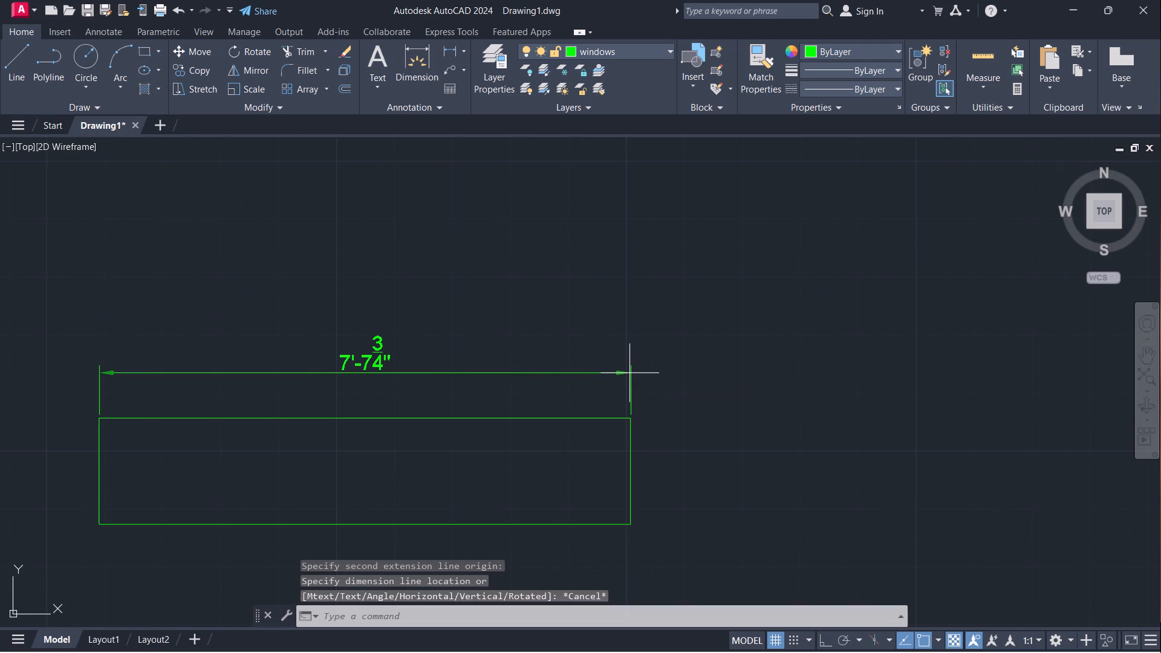
{"action": "left_click", "coordinate": [449, 52]}
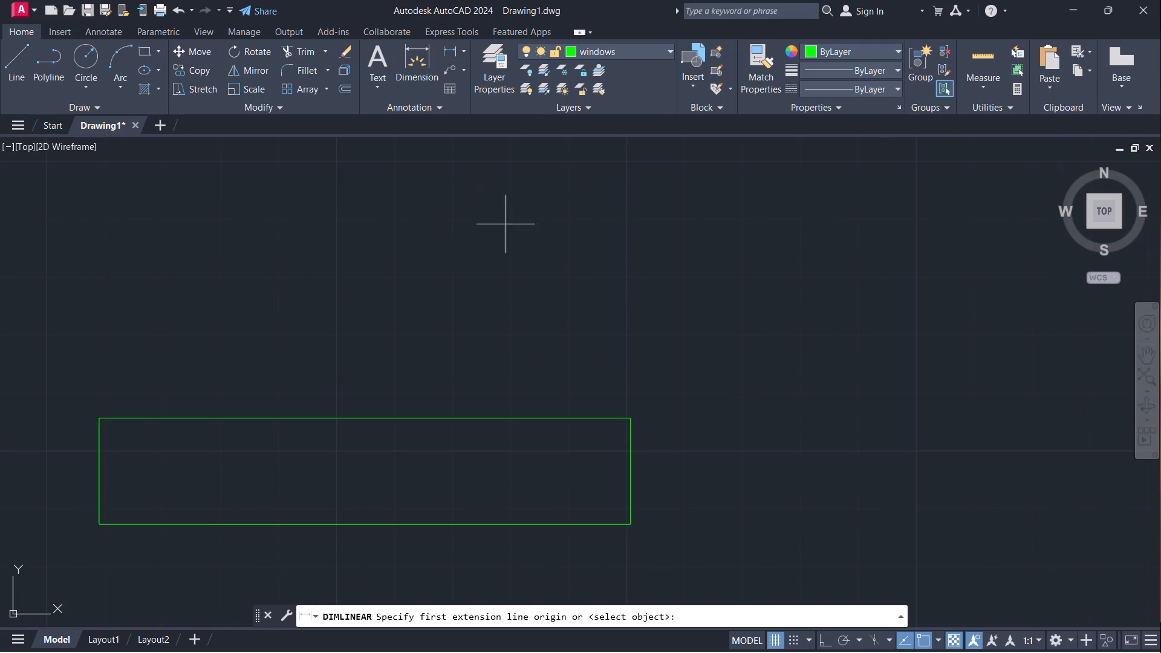
{"action": "key", "text": "Escape"}
Scale the window rectangle by reference from its northwest corner, using its short side as reference length and 4.5" as new length.
{"action": "left_click", "coordinate": [199, 419]}
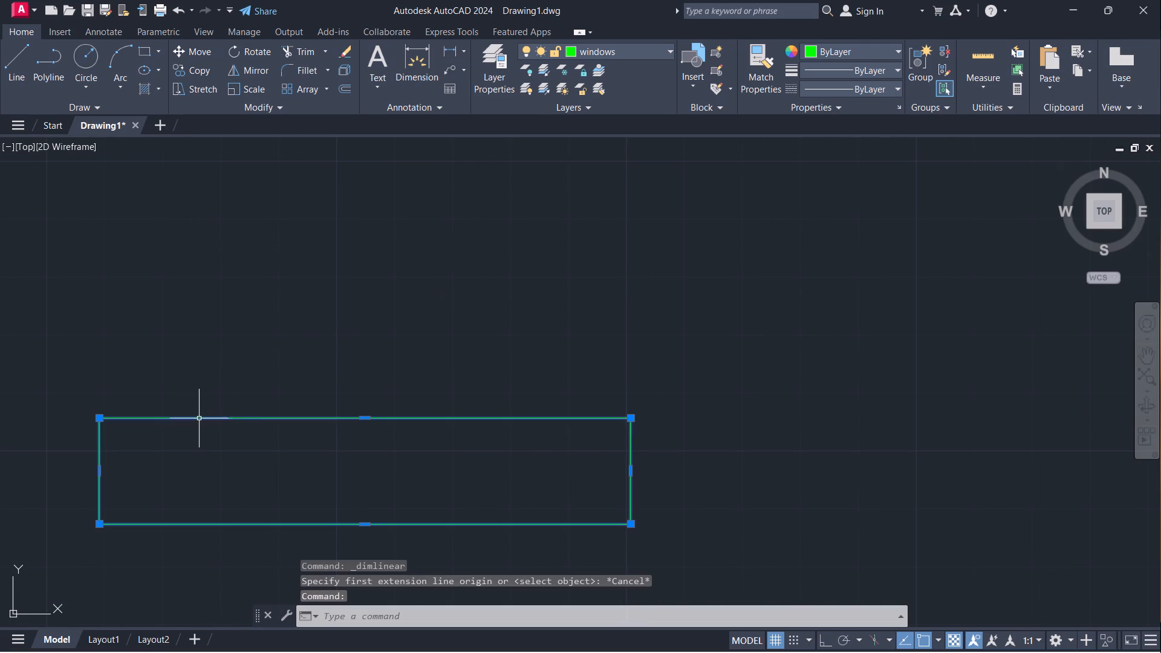
{"action": "key", "text": "s"}
{"action": "key", "text": "c"}
{"action": "key", "text": "Return"}
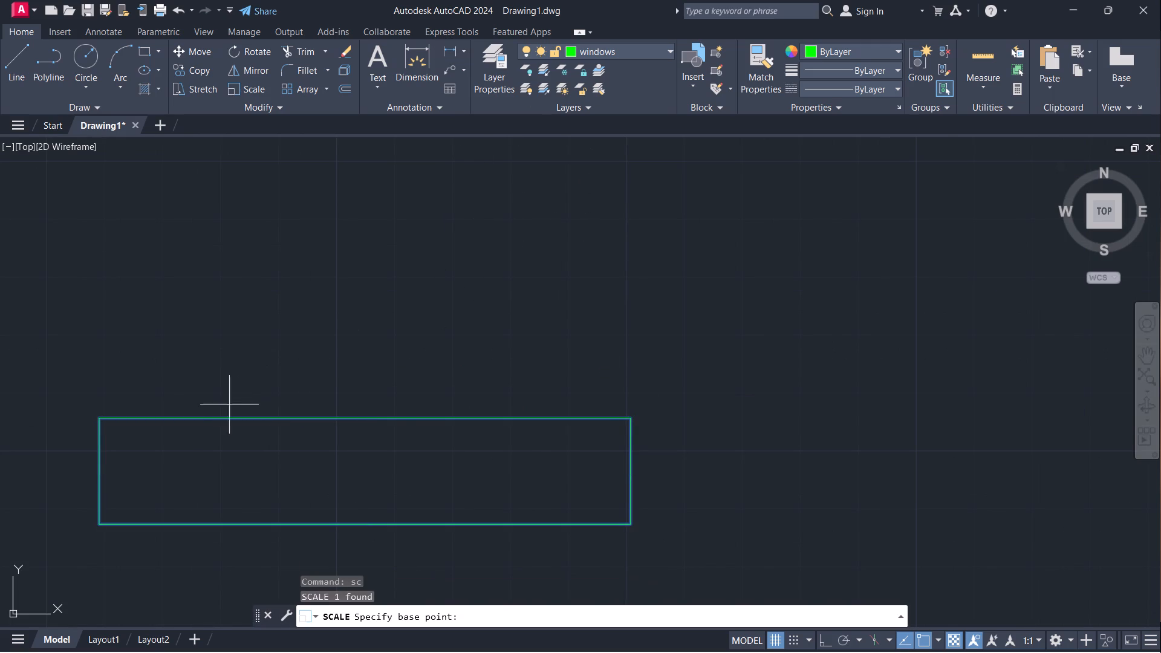
{"action": "left_click", "coordinate": [99, 412]}
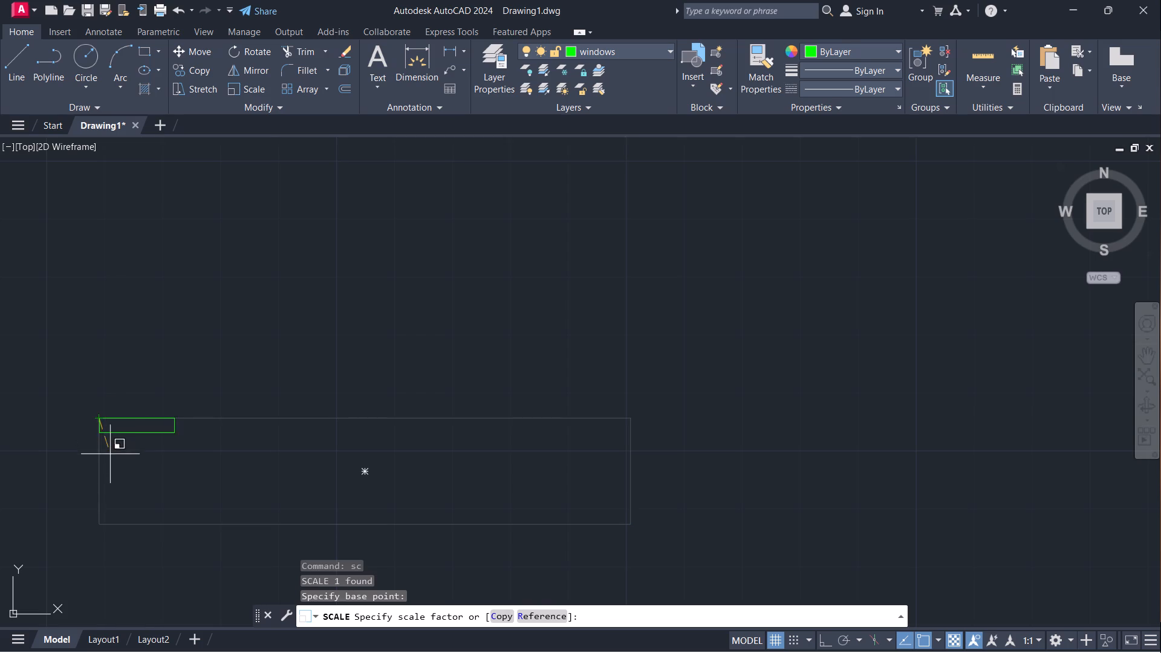
{"action": "left_click", "coordinate": [535, 619]}
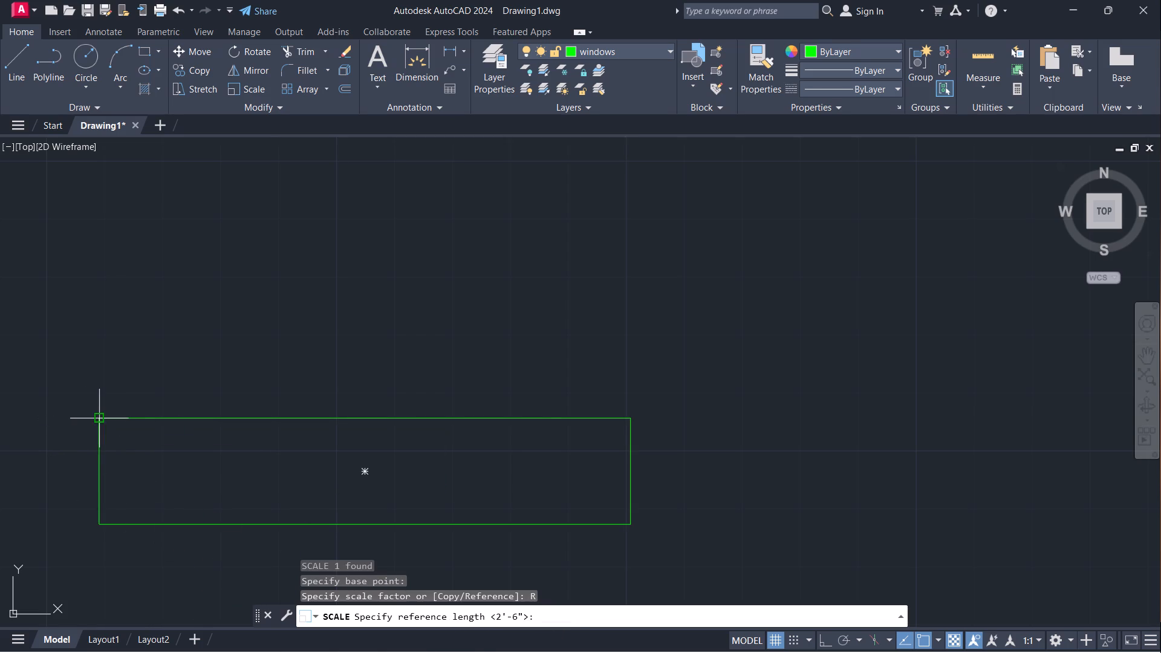
{"action": "left_click", "coordinate": [102, 417]}
{"action": "left_click", "coordinate": [96, 530]}
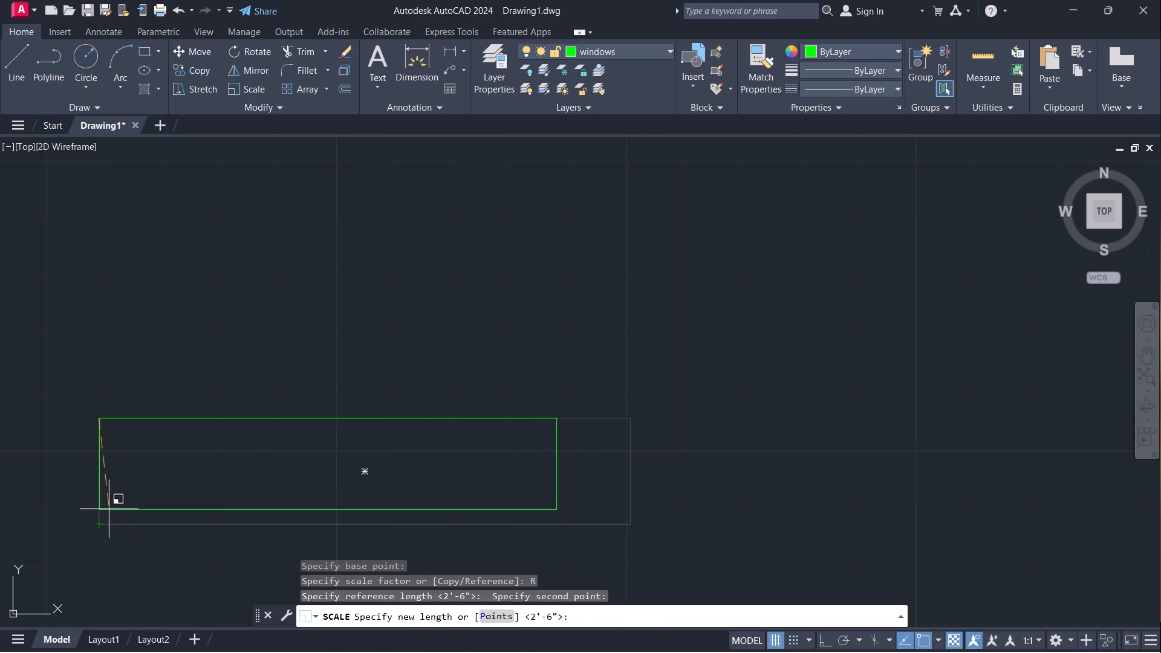
{"action": "type", "text": "4.5\""}
{"action": "key", "text": "Return"}
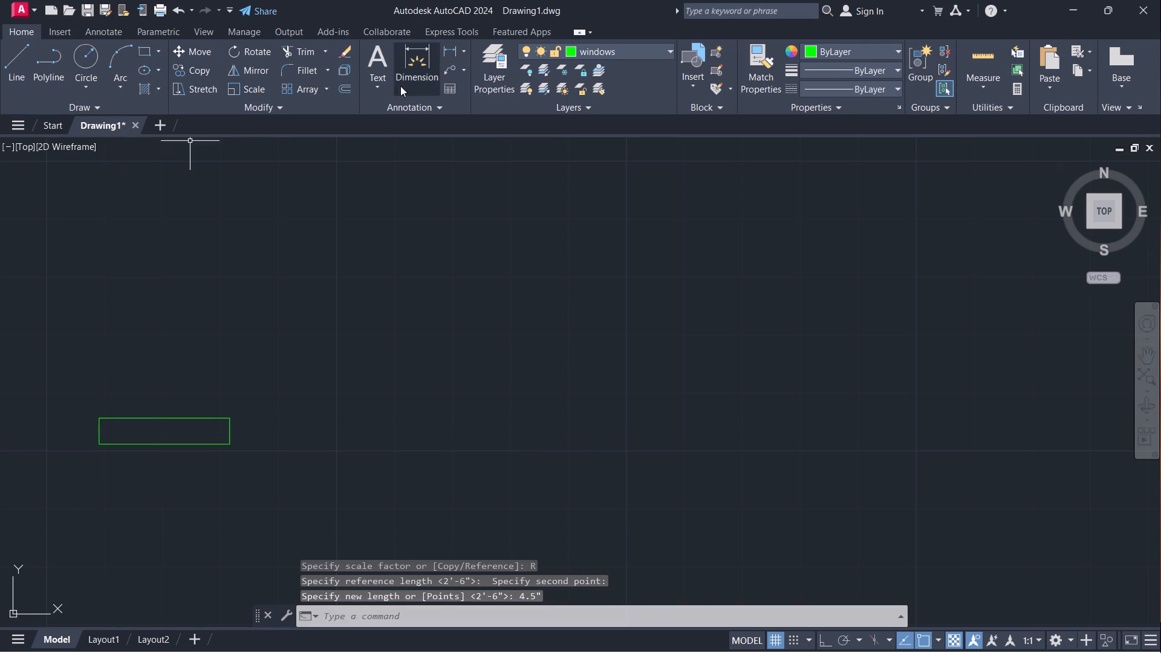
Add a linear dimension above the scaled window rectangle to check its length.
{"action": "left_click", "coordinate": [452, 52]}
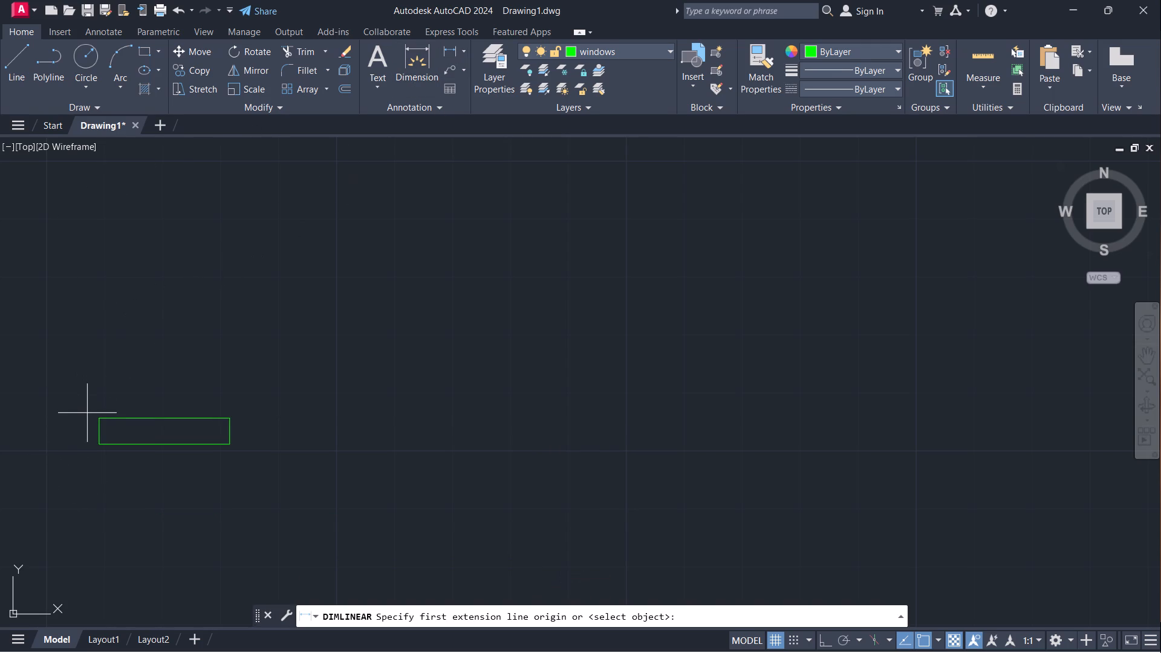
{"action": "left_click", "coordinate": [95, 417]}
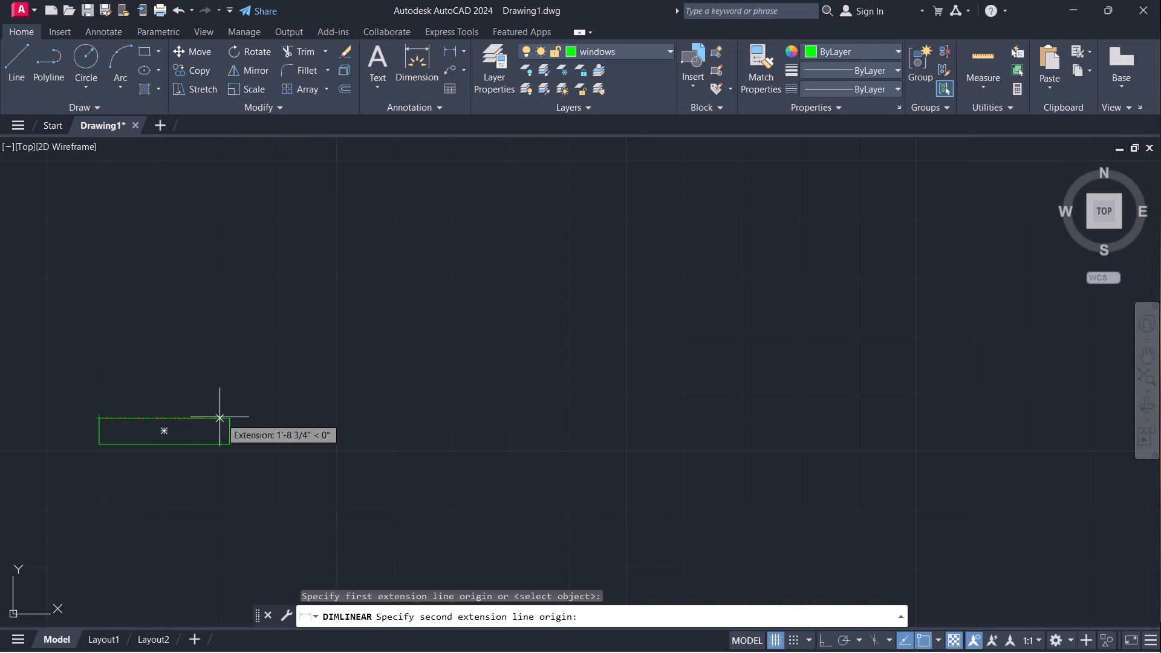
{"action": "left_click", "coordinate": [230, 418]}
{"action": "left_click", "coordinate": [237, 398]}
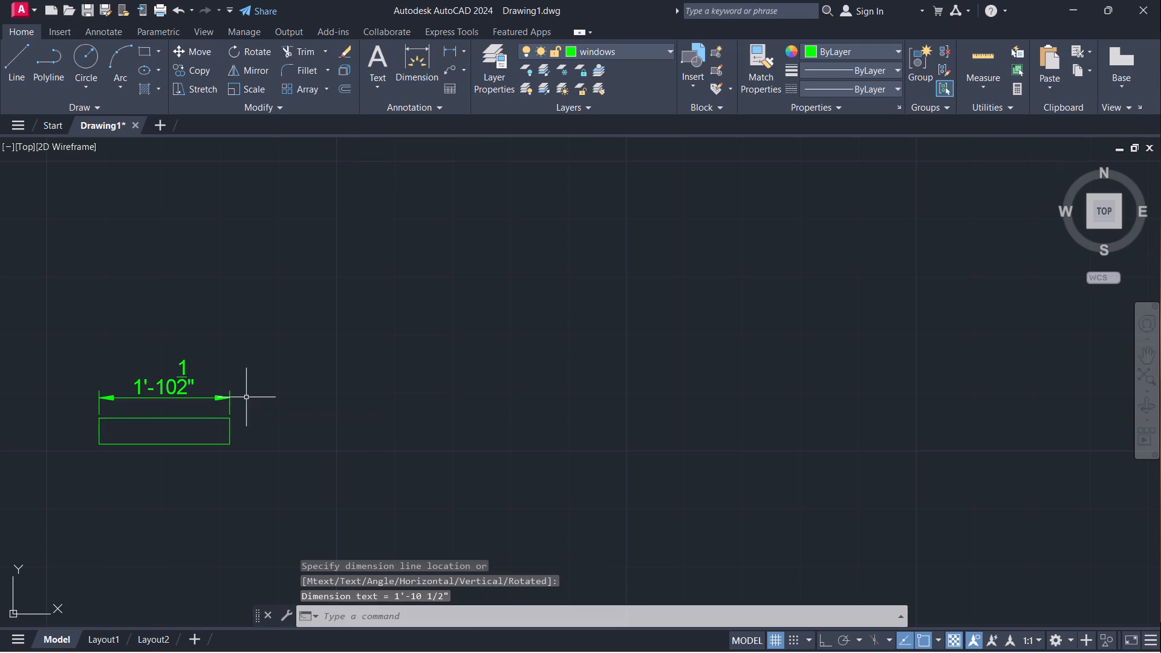
Explode the scaled window rectangle into separate lines.
{"action": "middle_click_drag", "start_coordinate": [345, 447], "coordinate": [672, 359]}
{"action": "scroll", "coordinate": [405, 352], "scroll_direction": "up", "scroll_amount": 1}
{"action": "left_click", "coordinate": [550, 316]}
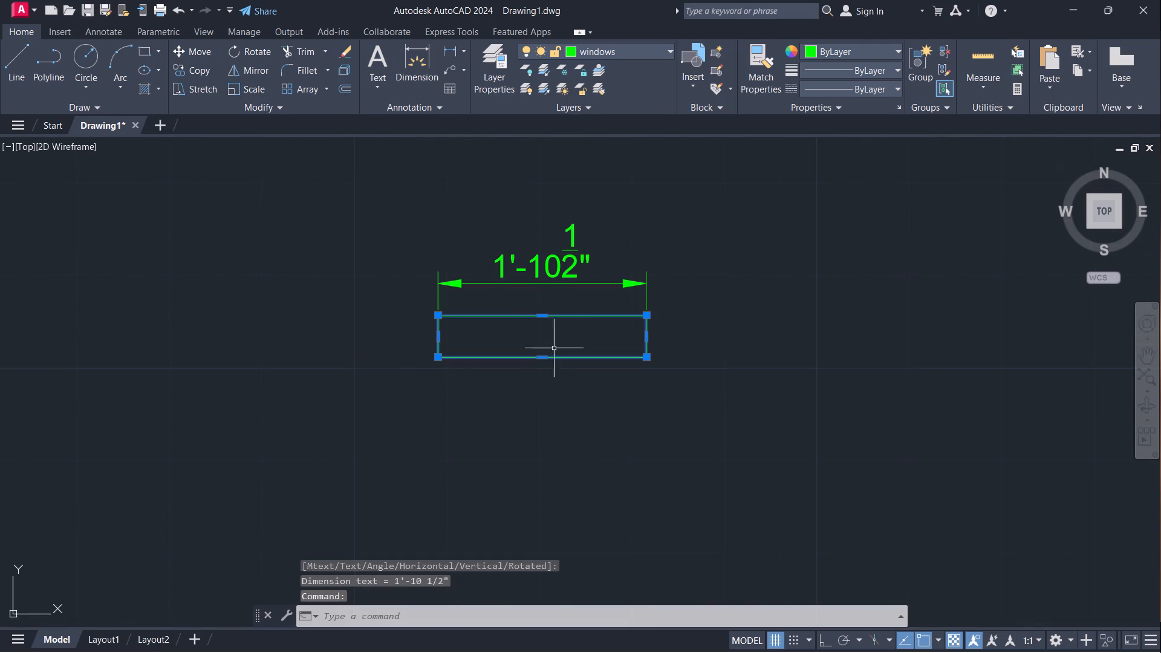
{"action": "key", "text": "x"}
{"action": "key", "text": "Return"}
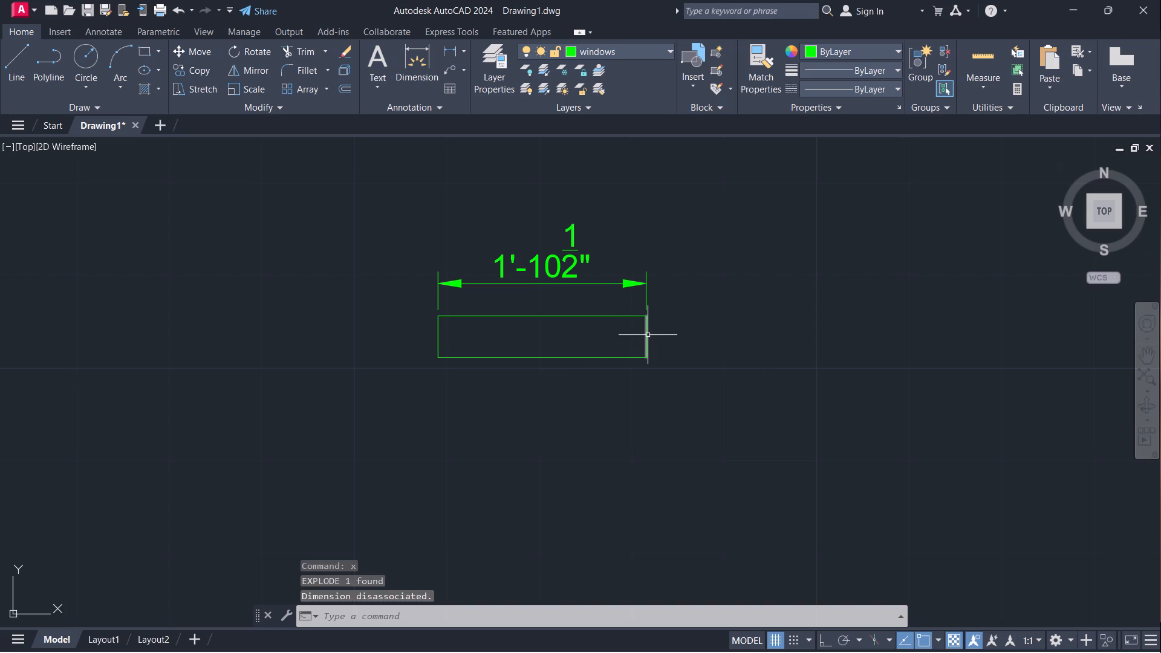
Shift the window rectangle's east end line 1.5" outward to the east with Stretch.
{"action": "left_click", "coordinate": [648, 335]}
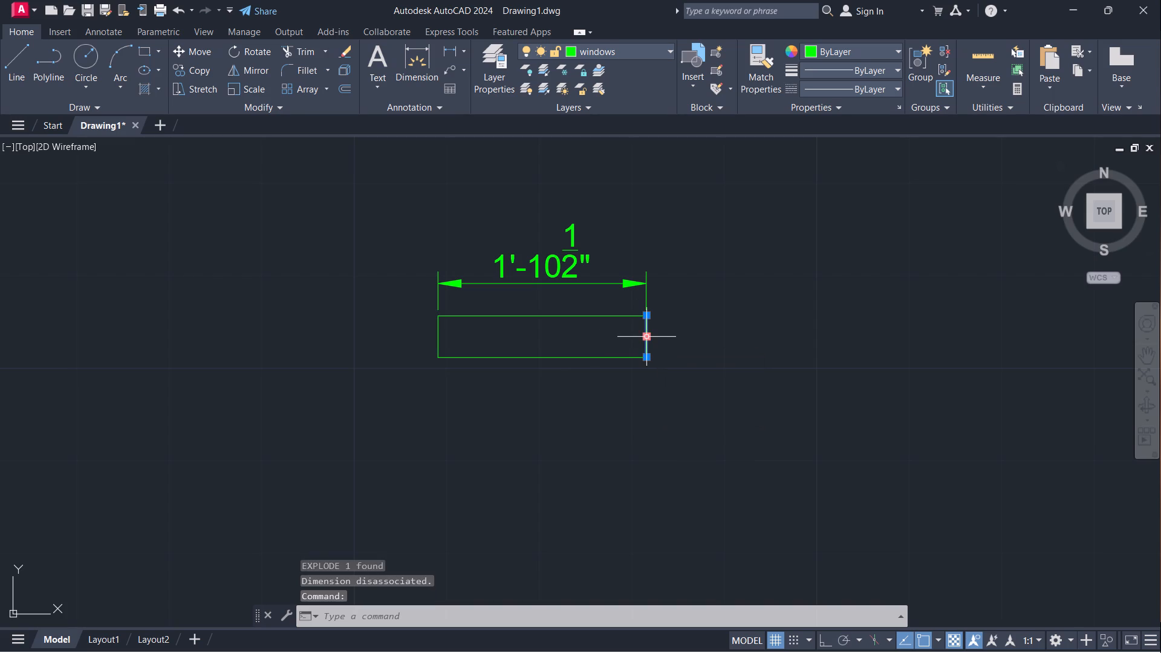
{"action": "key", "text": "s"}
{"action": "key", "text": "Return"}
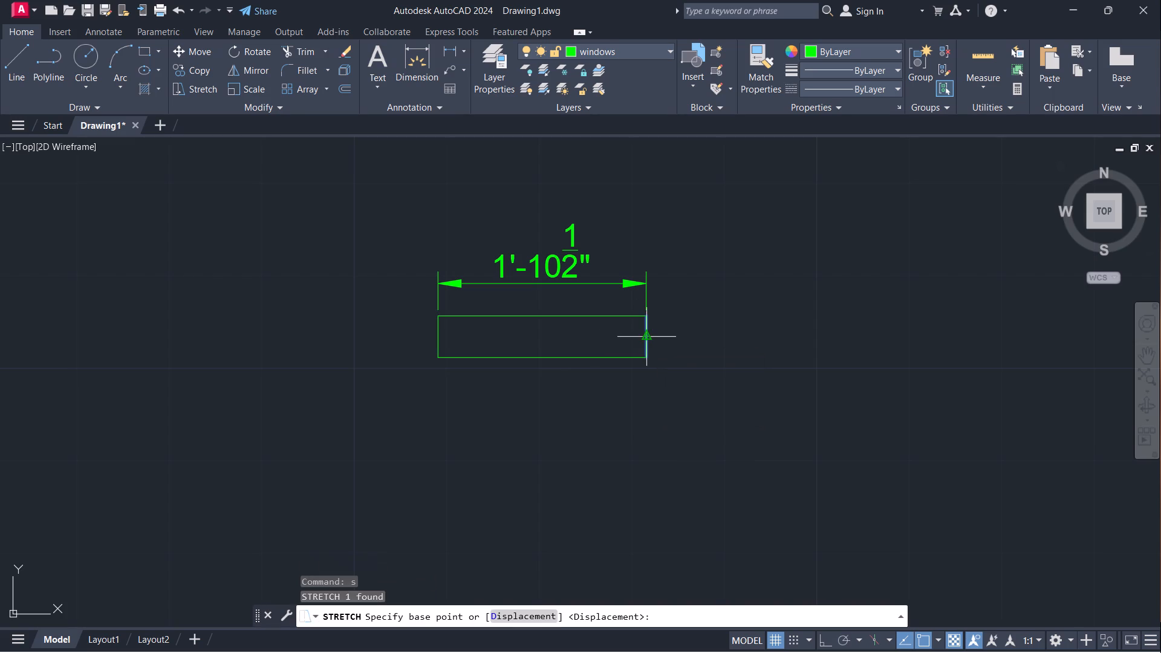
{"action": "left_click", "coordinate": [651, 335]}
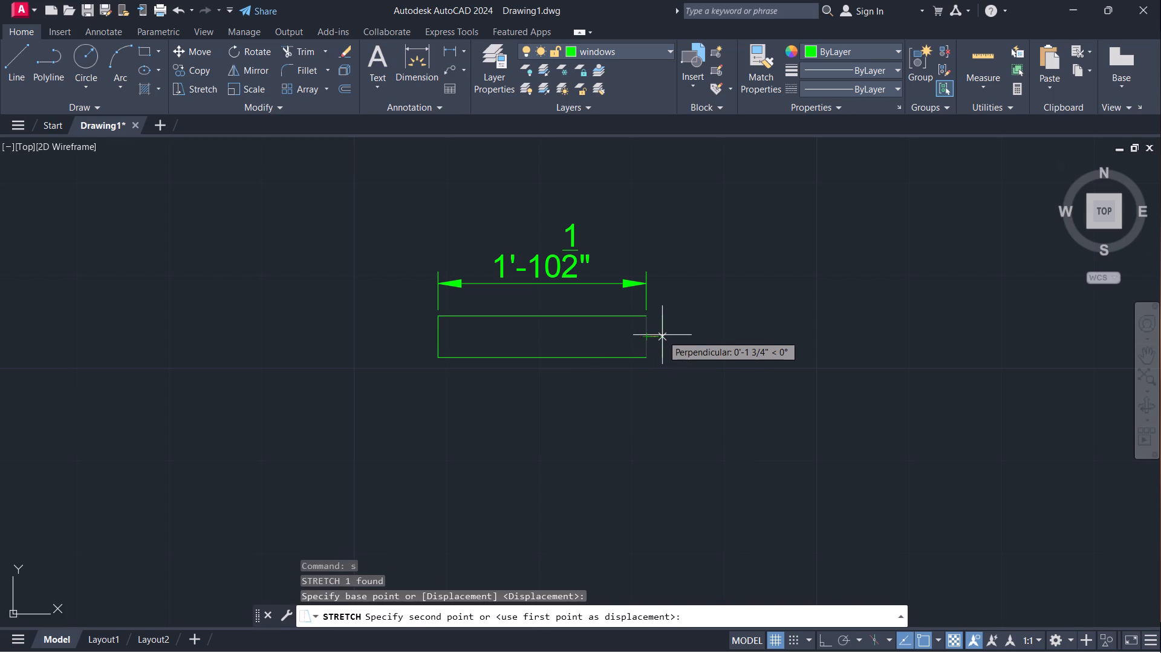
{"action": "key", "text": "1"}
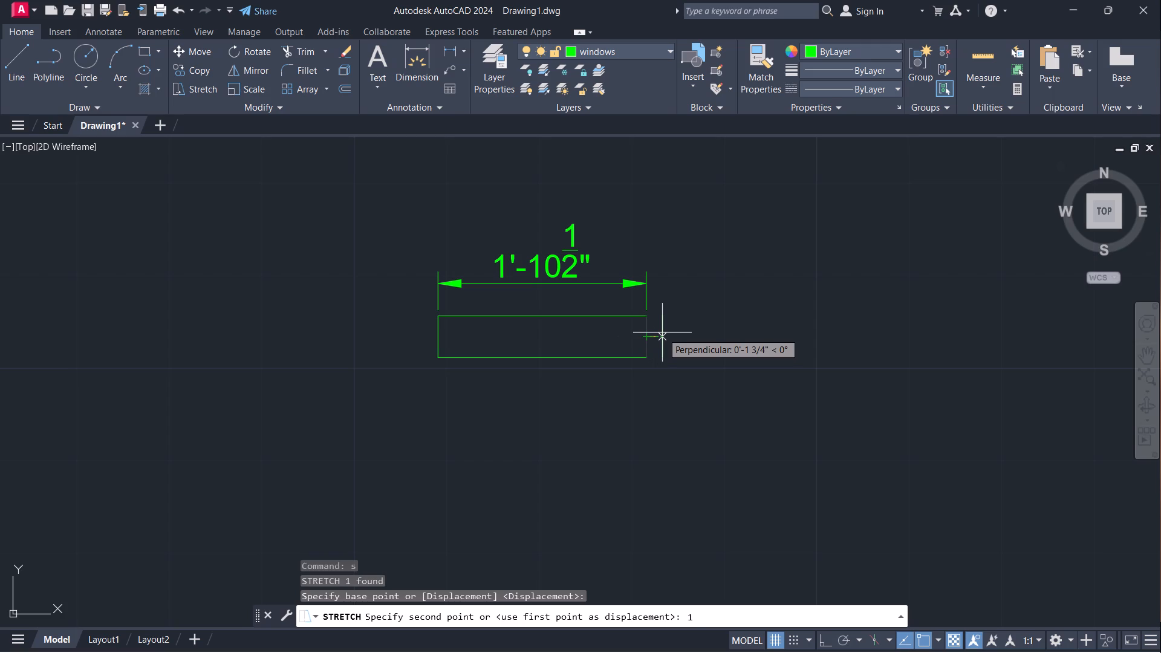
{"action": "type", "text": ".5"}
{"action": "key", "text": "shift+quotedbl"}
{"action": "key", "text": "Return"}
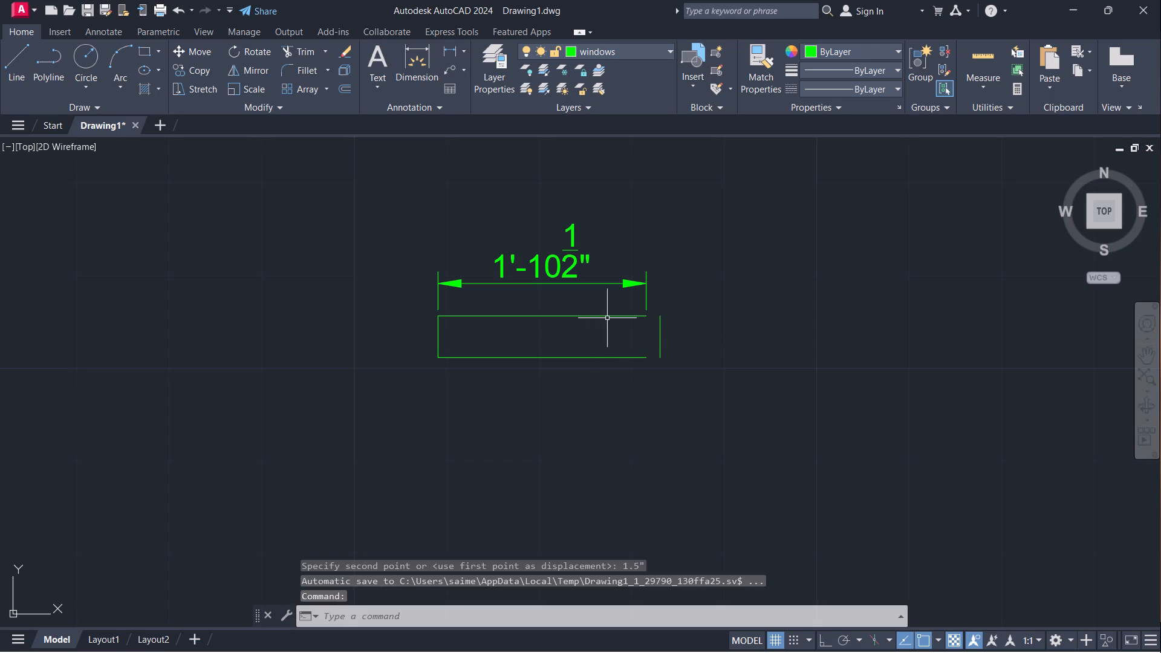
{"action": "key", "text": "Escape"}
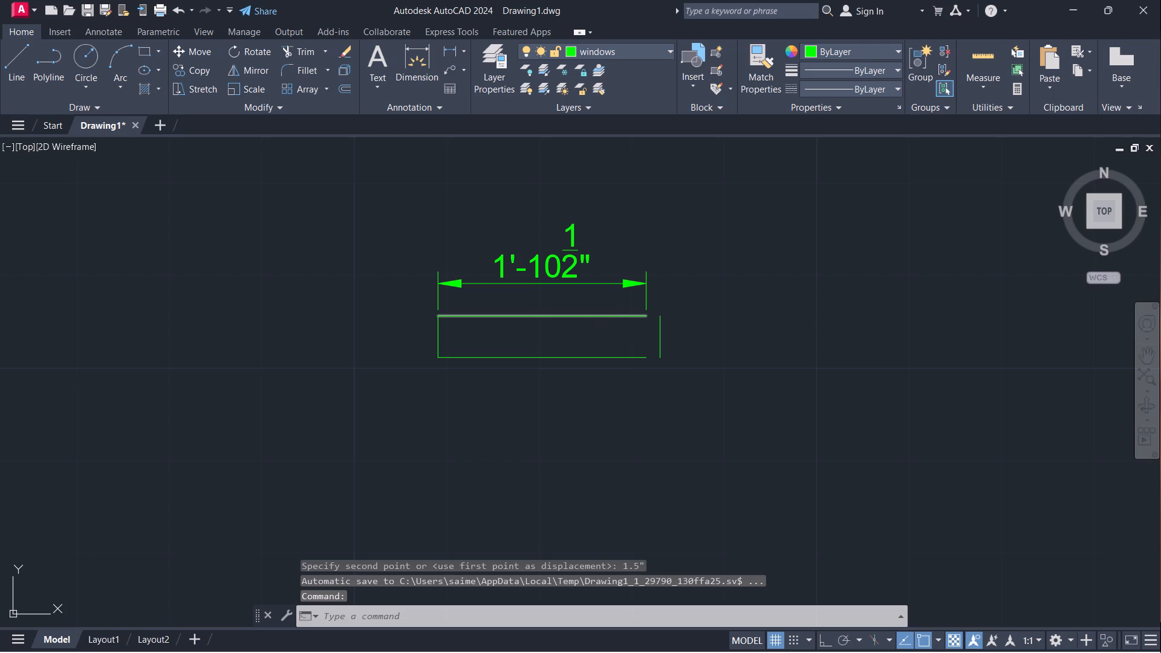
Extend the window's two long edges to meet the shifted east end line.
{"action": "type", "text": "ex"}
{"action": "key", "text": "Return"}
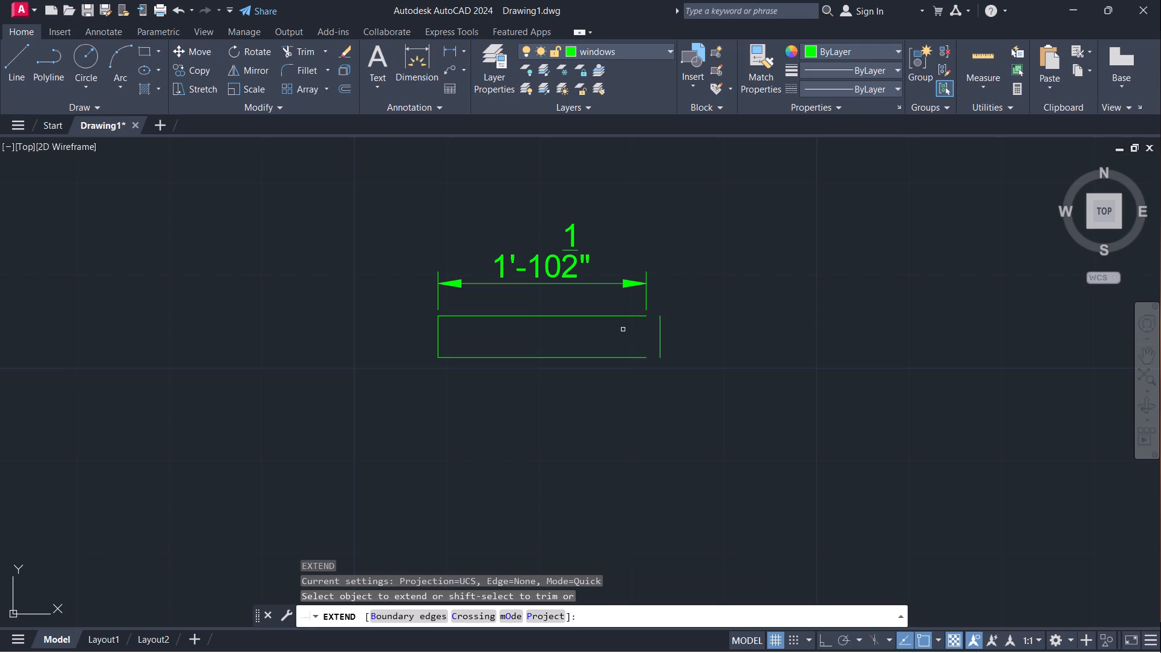
{"action": "left_click", "coordinate": [629, 317]}
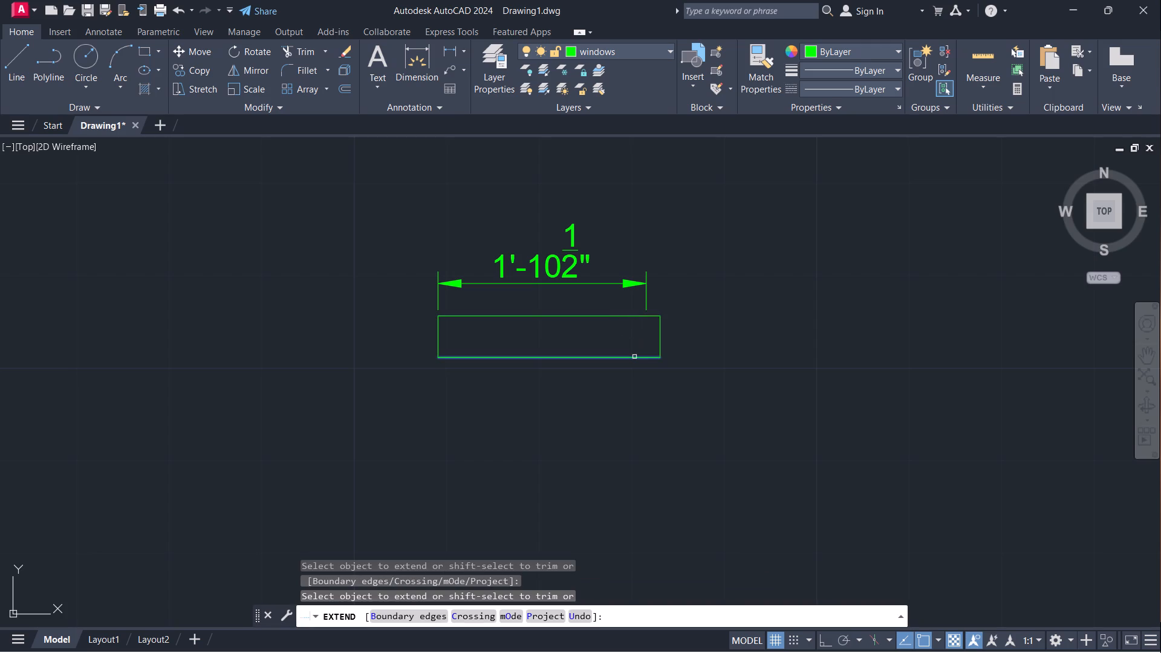
{"action": "left_click", "coordinate": [634, 357]}
{"action": "key", "text": "Escape"}
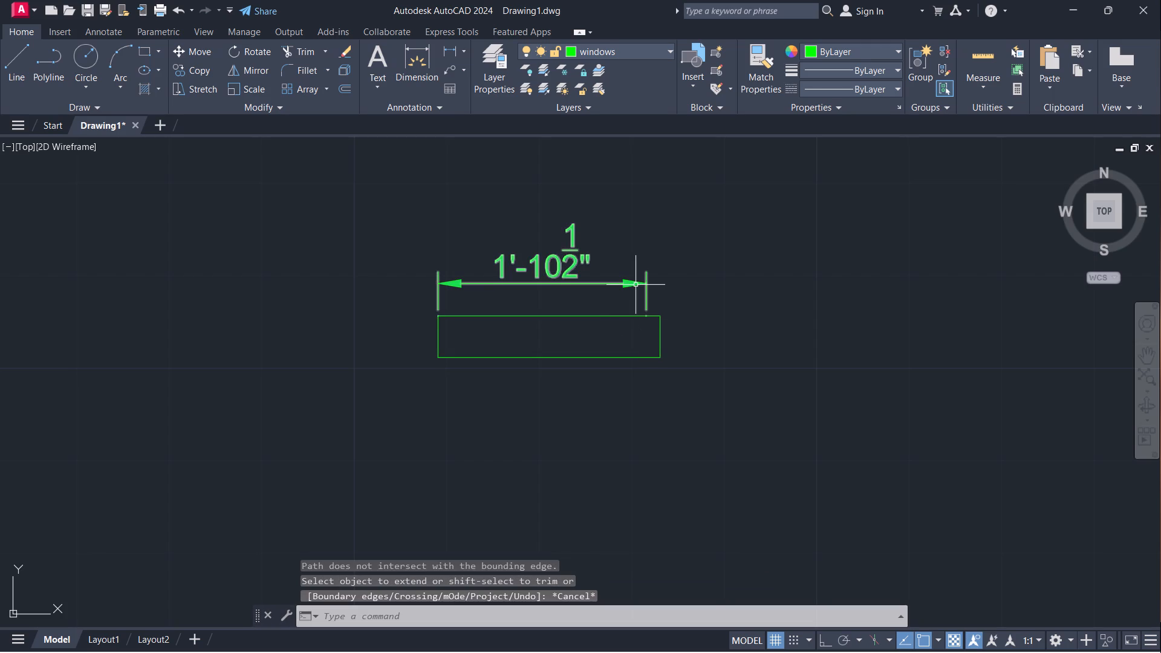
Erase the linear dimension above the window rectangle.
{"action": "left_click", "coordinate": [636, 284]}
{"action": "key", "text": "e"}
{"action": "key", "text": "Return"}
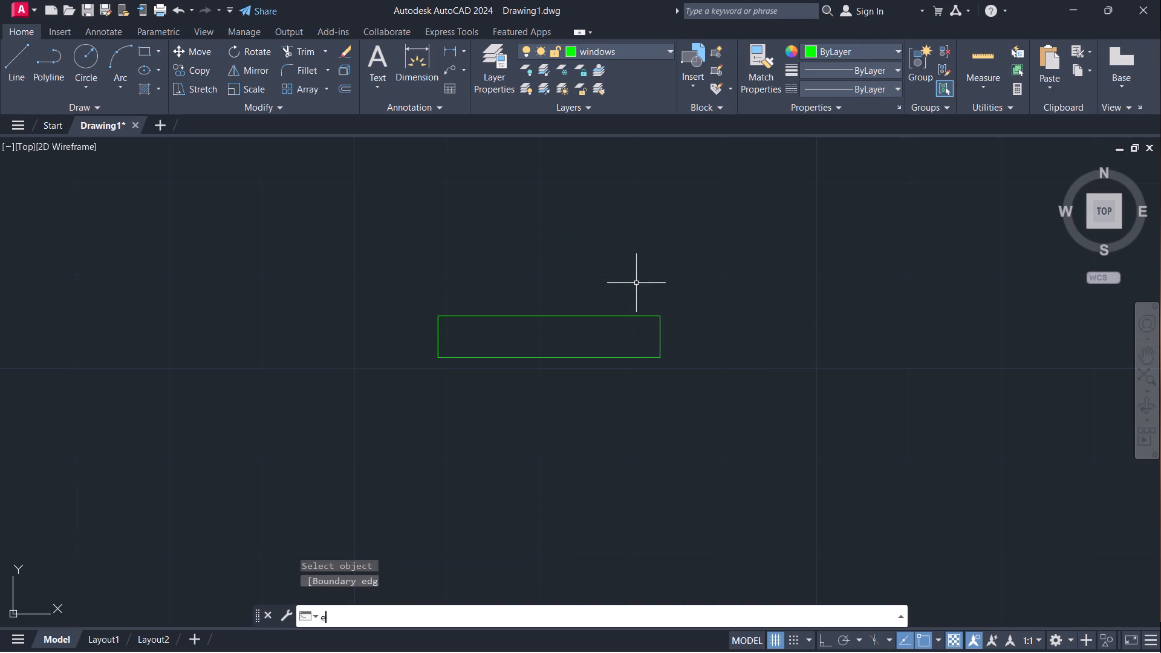
Measure the lengthened window rectangle's upper edge with a linear dimension, without placing it.
{"action": "left_click", "coordinate": [447, 48]}
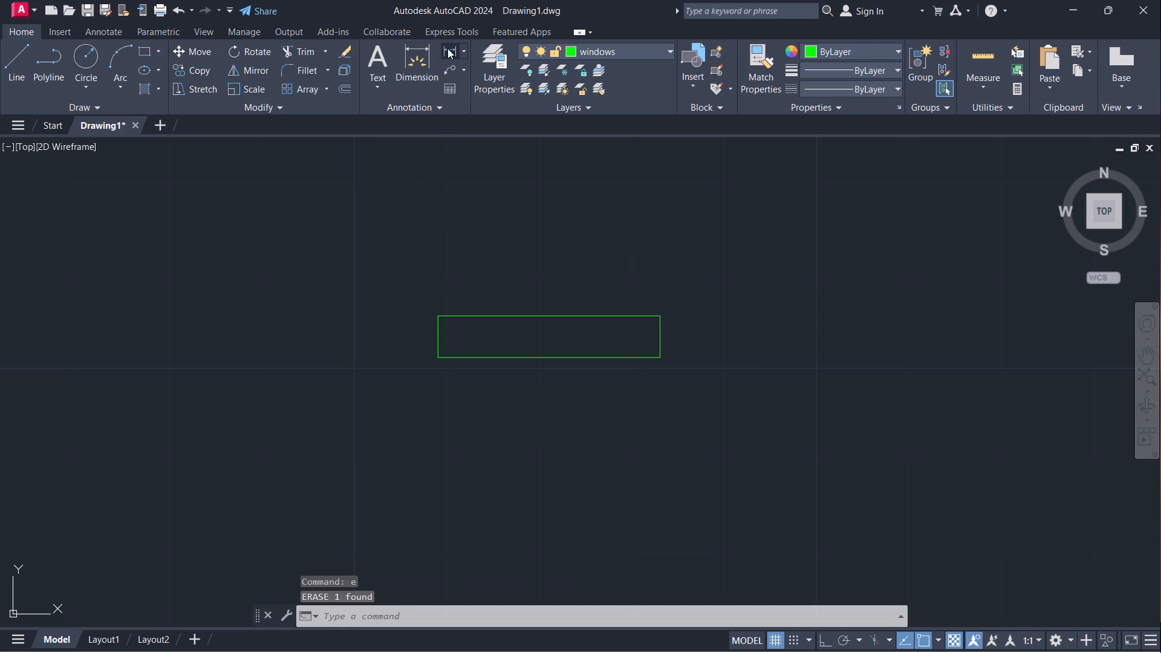
{"action": "left_click", "coordinate": [435, 317]}
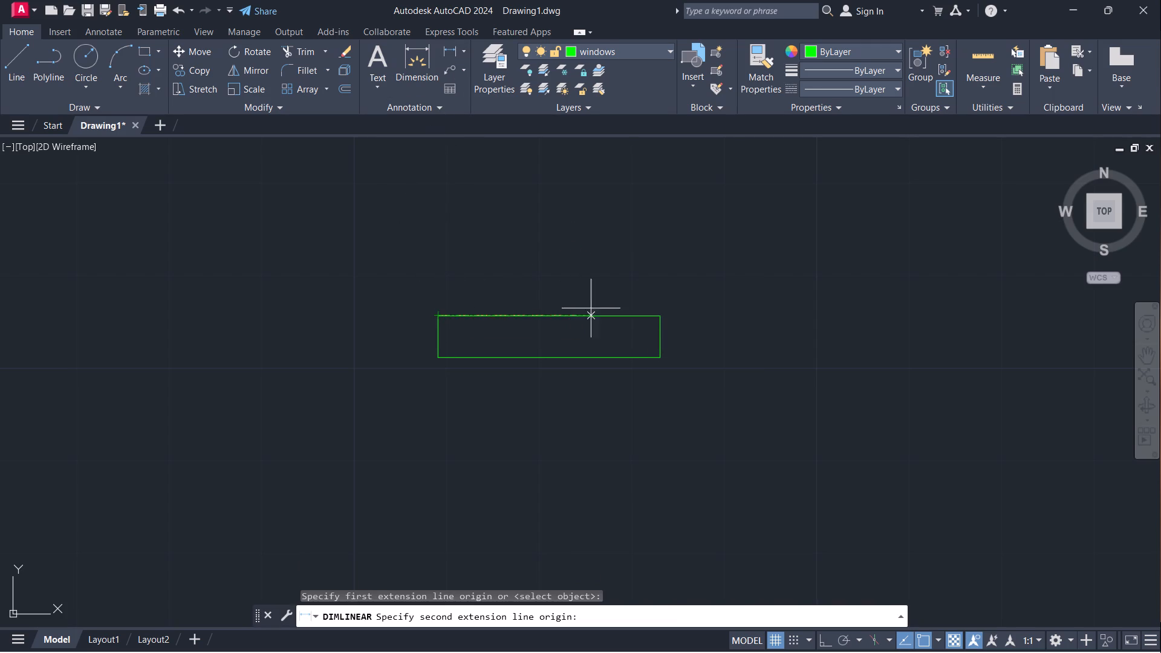
{"action": "left_click", "coordinate": [664, 318]}
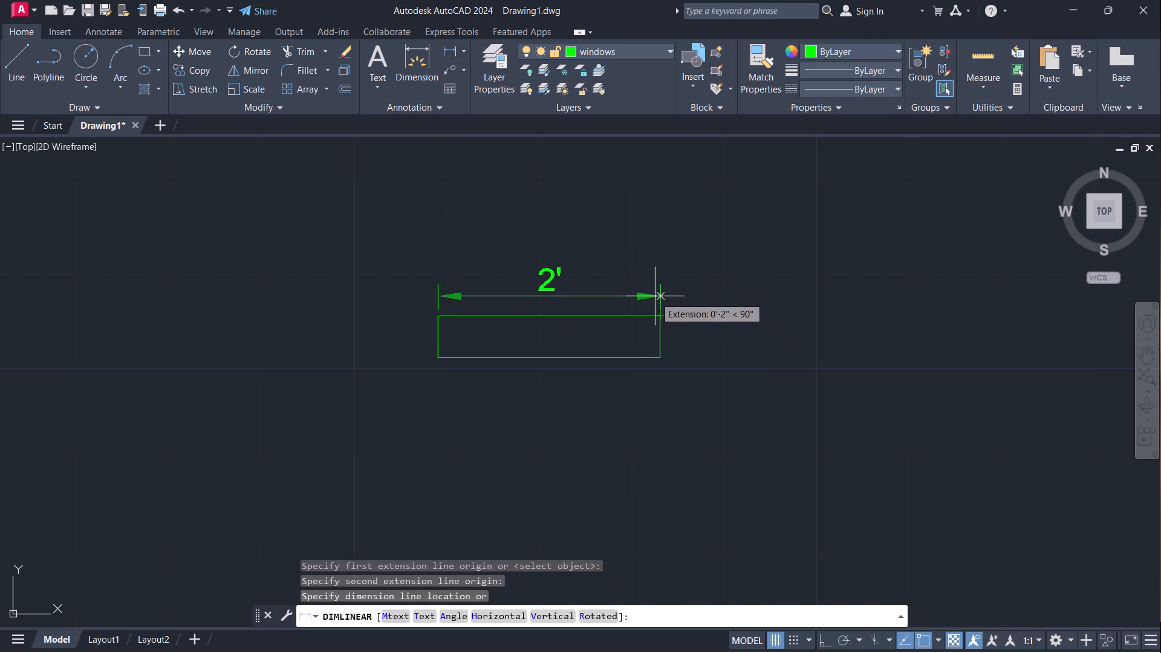
{"action": "key", "text": "Escape"}
Copy the window rectangle twice straight below the original, placing the first copy about 9 3/4" down and the second further below.
{"action": "left_click", "coordinate": [344, 270]}
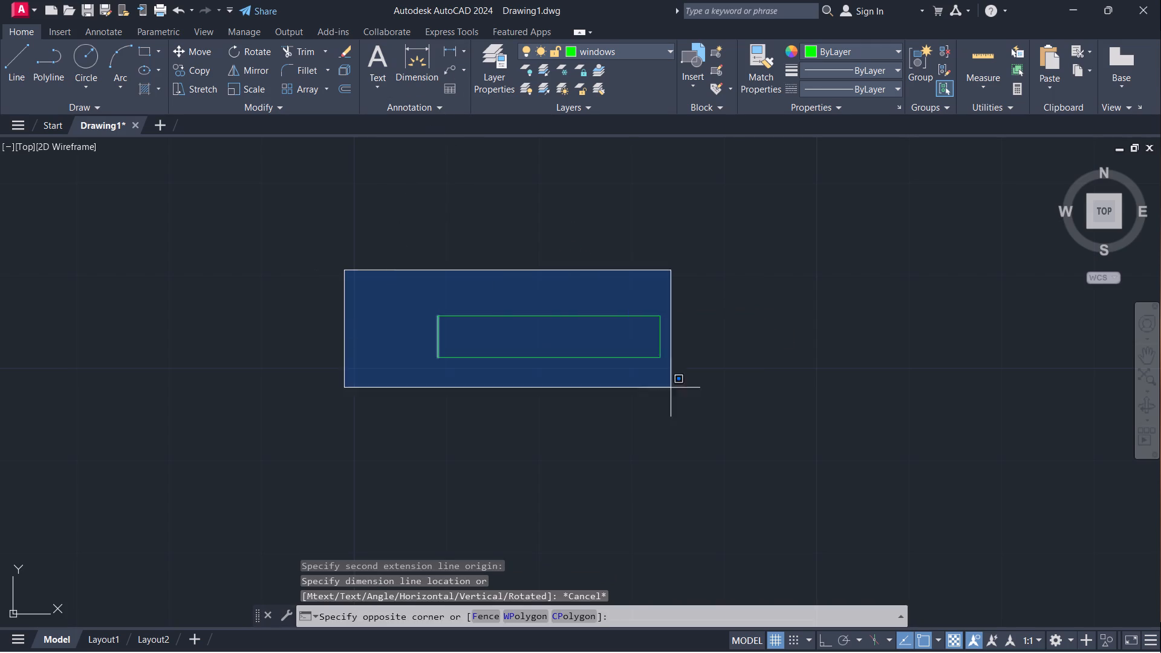
{"action": "left_click", "coordinate": [748, 406]}
{"action": "type", "text": "co"}
{"action": "key", "text": "Return"}
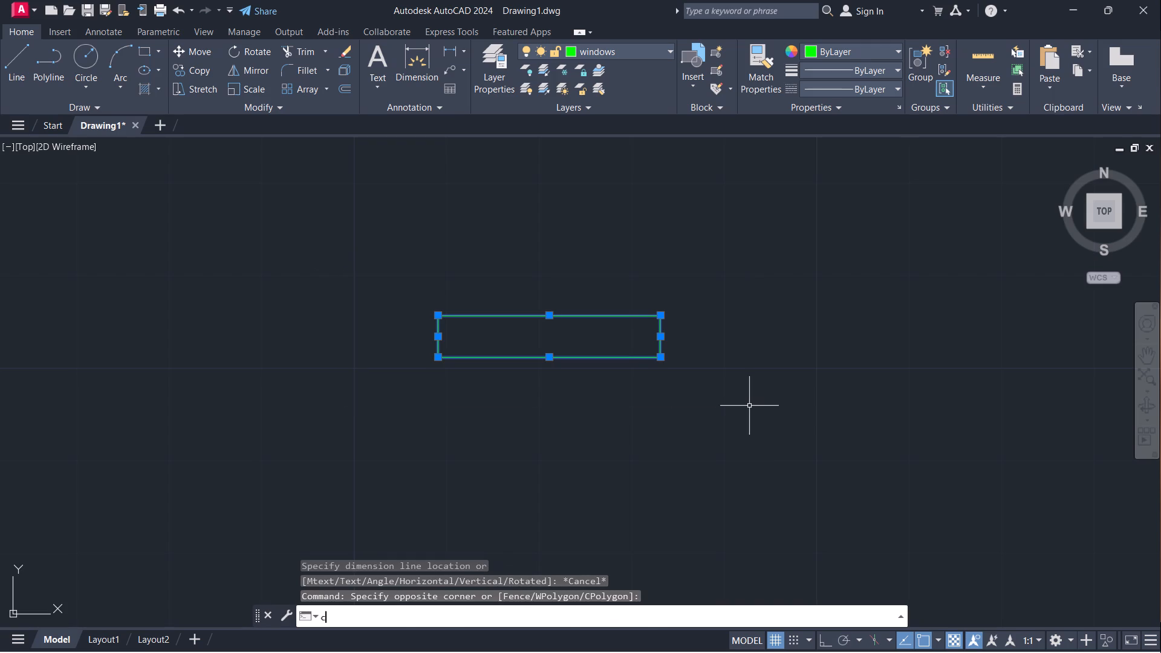
{"action": "left_click", "coordinate": [443, 361]}
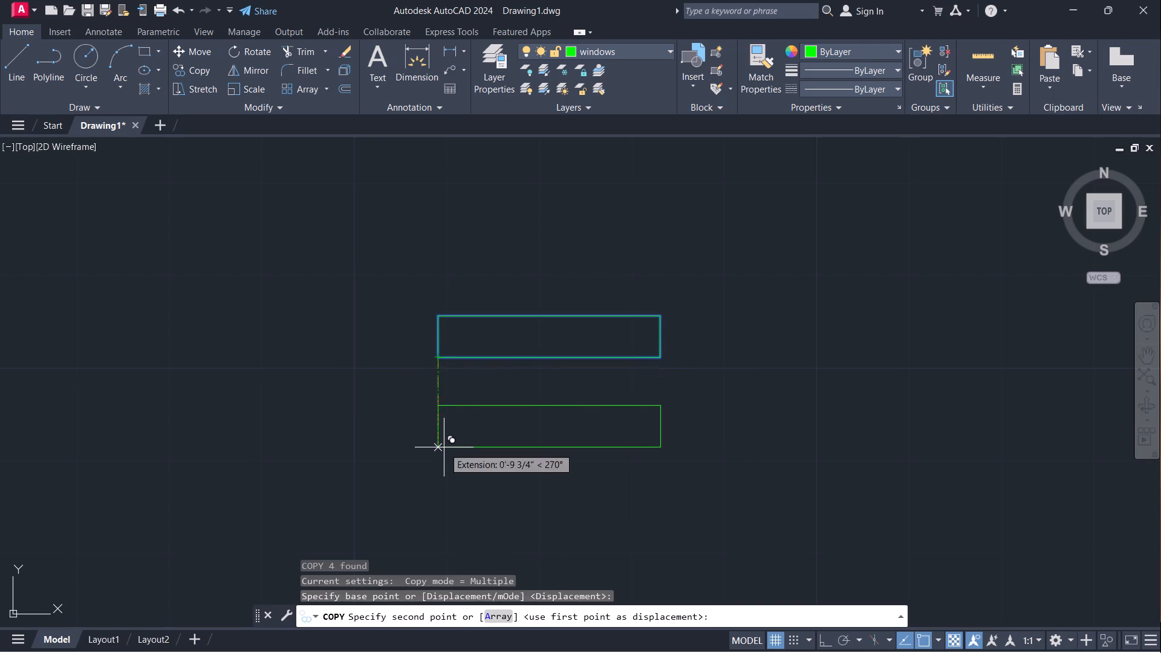
{"action": "left_click", "coordinate": [444, 447]}
{"action": "scroll", "coordinate": [489, 384], "scroll_direction": "down", "scroll_amount": 2}
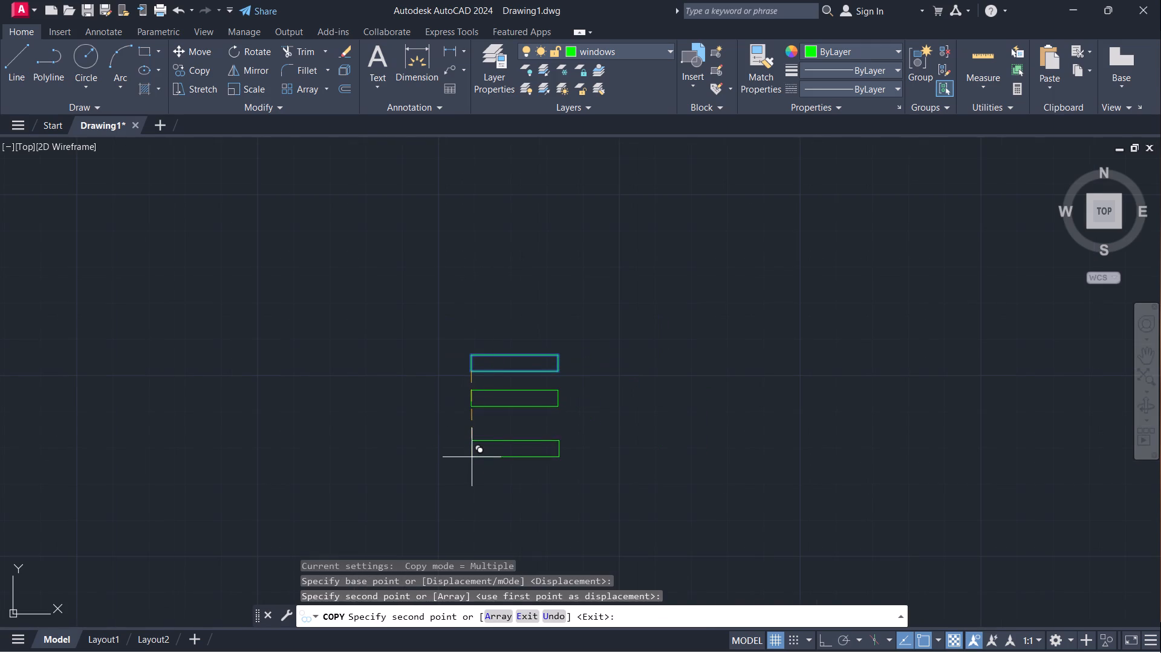
{"action": "left_click", "coordinate": [472, 456]}
{"action": "key", "text": "Escape"}
Offset both end lines of the uppermost window rectangle 0.5" inward.
{"action": "scroll", "coordinate": [467, 415], "scroll_direction": "up", "scroll_amount": 2}
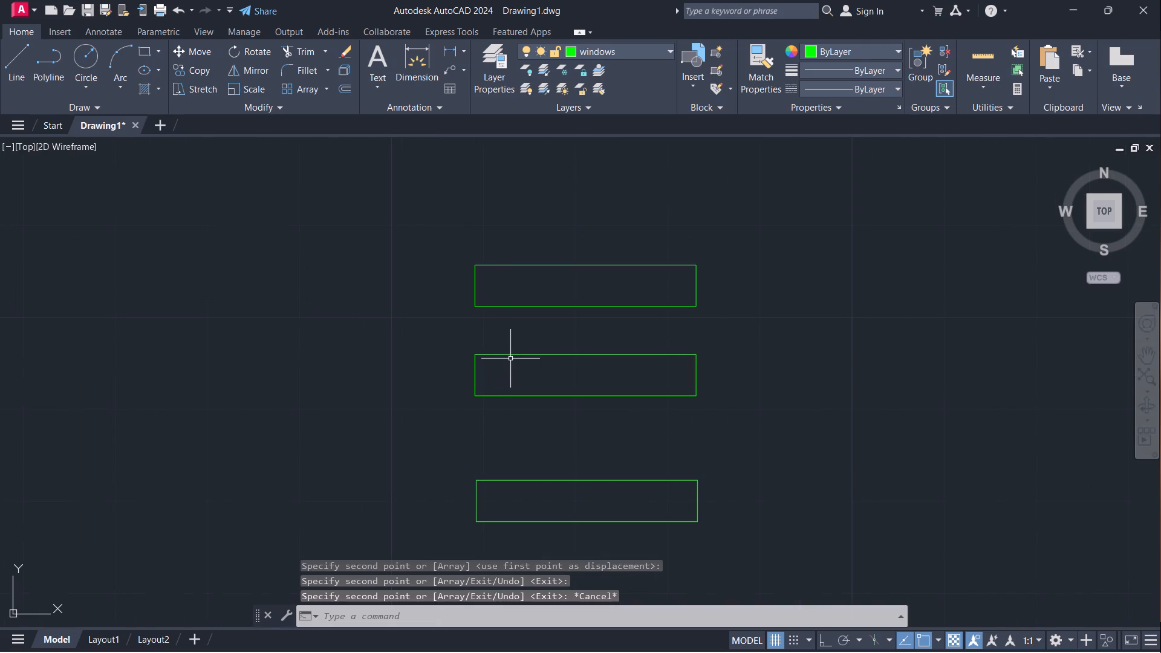
{"action": "key", "text": "o"}
{"action": "key", "text": "Return"}
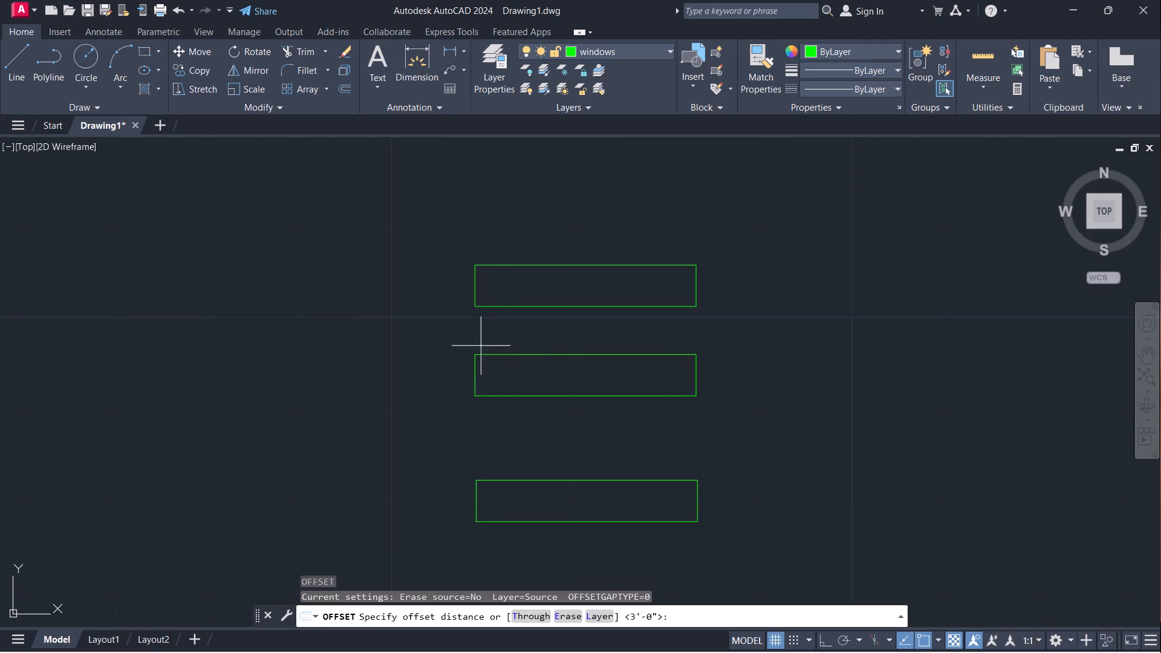
{"action": "left_click", "coordinate": [478, 288]}
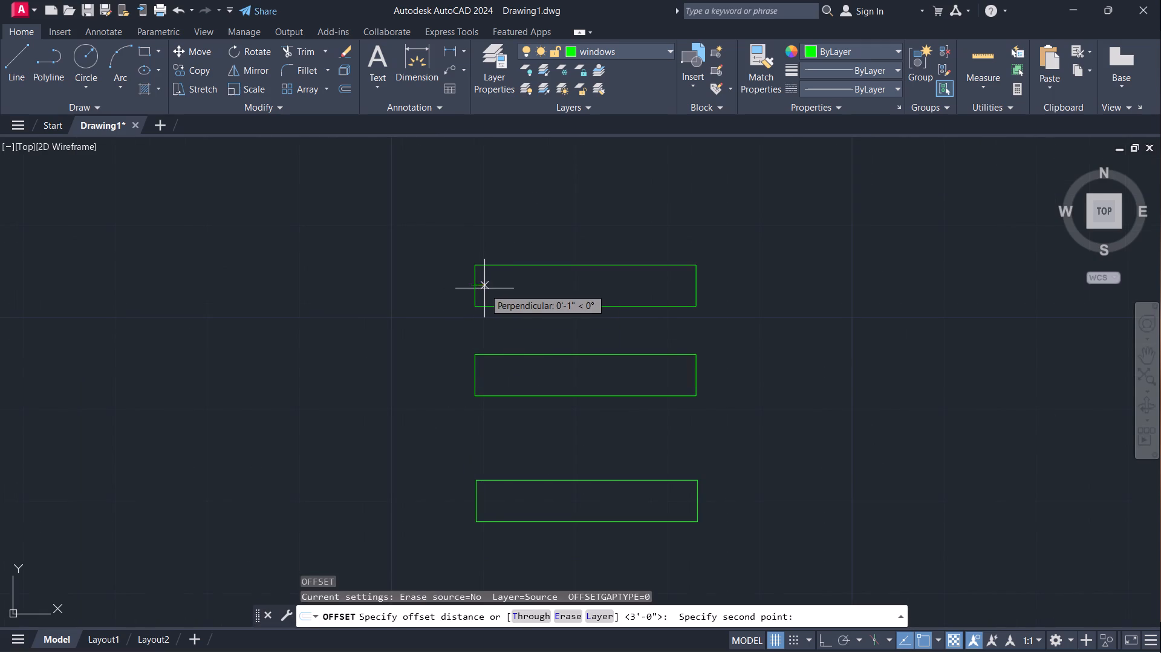
{"action": "type", "text": "0.5"}
{"action": "key", "text": "shift+quotedbl"}
{"action": "key", "text": "Return"}
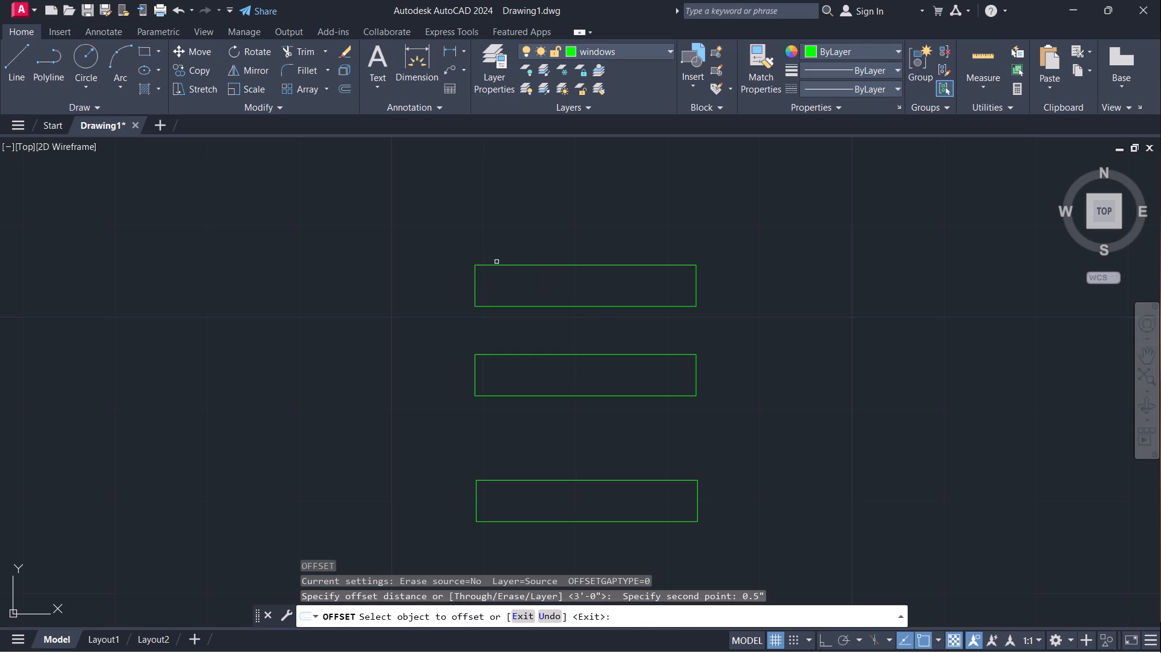
{"action": "left_click", "coordinate": [476, 290]}
{"action": "left_click", "coordinate": [521, 294]}
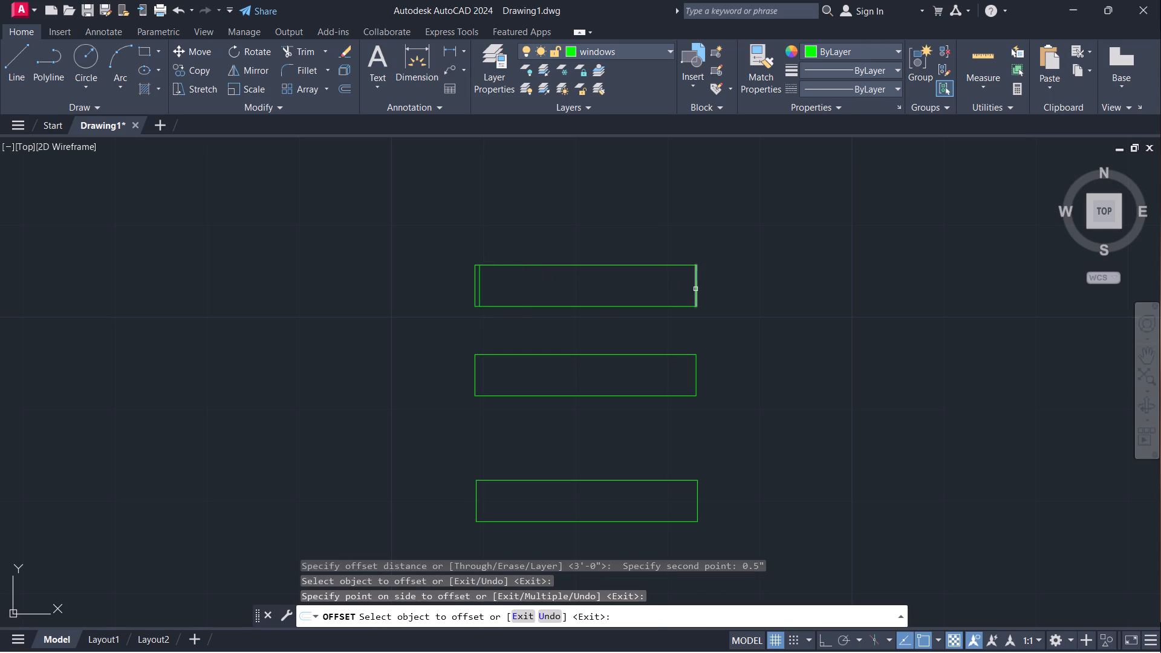
{"action": "left_click", "coordinate": [695, 289]}
{"action": "left_click", "coordinate": [668, 295]}
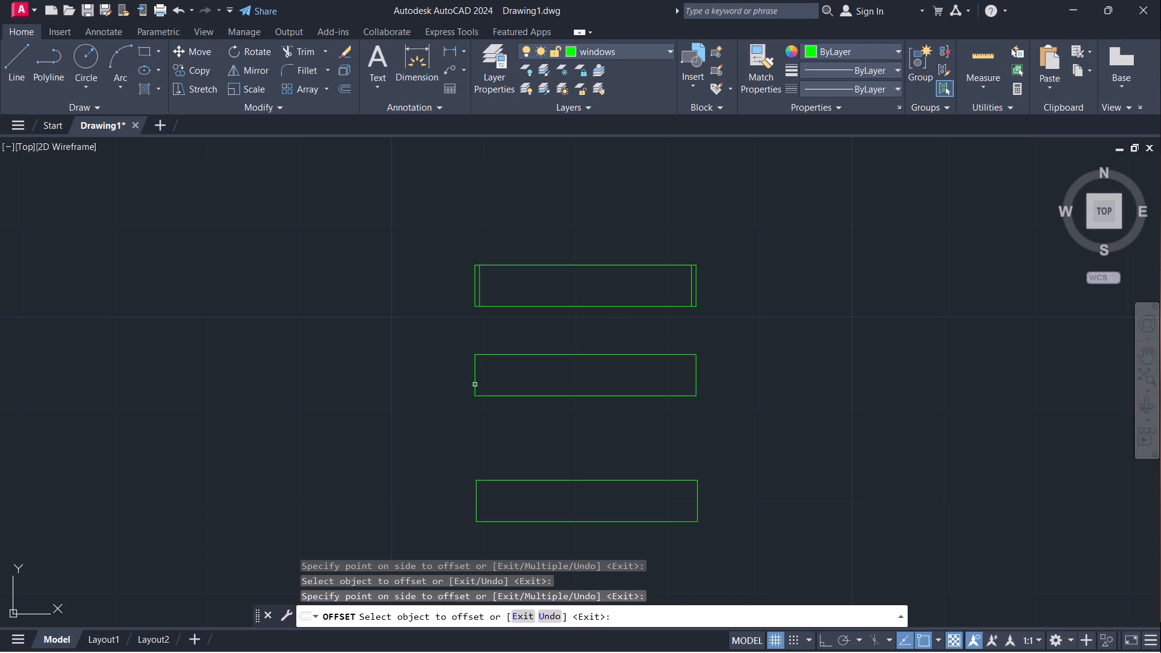
Offset both end lines of the middle and lowest window rectangles inward by the same 0.5".
{"action": "left_click", "coordinate": [473, 382]}
{"action": "left_click", "coordinate": [506, 374]}
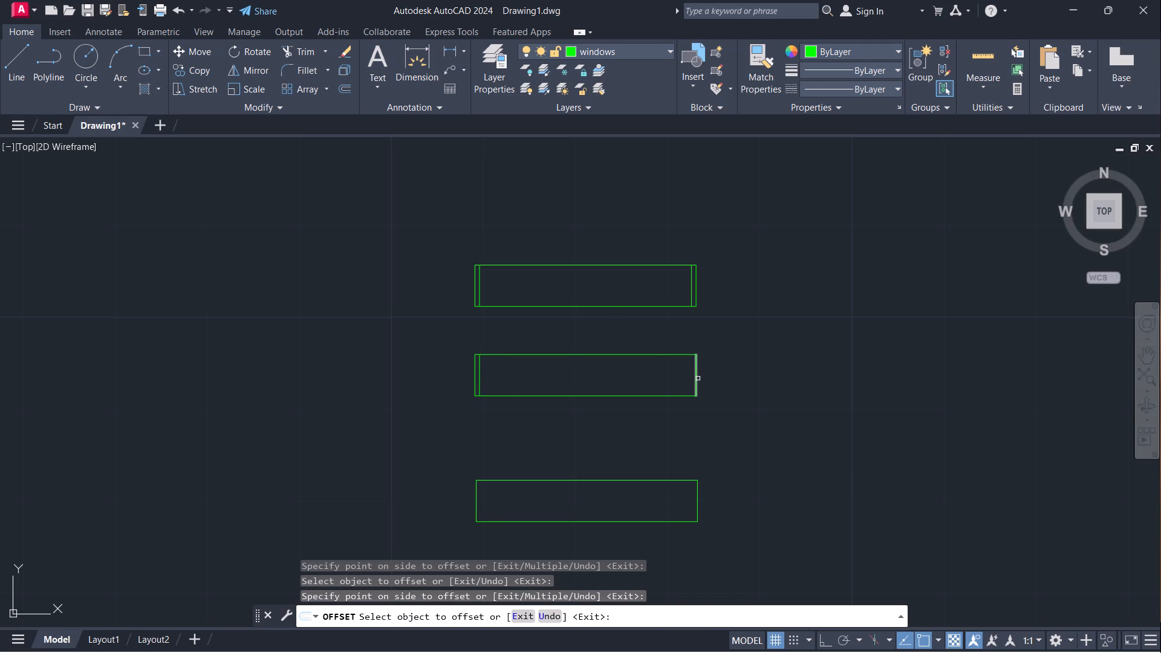
{"action": "left_click", "coordinate": [698, 378]}
{"action": "left_click", "coordinate": [679, 382]}
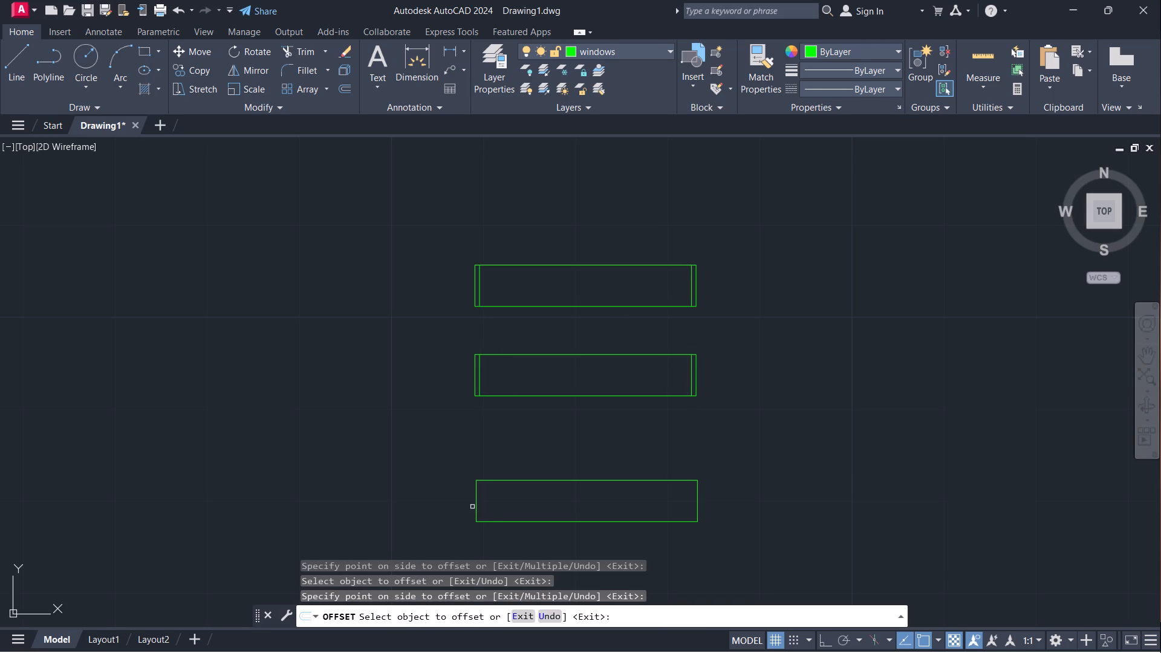
{"action": "left_click", "coordinate": [477, 500]}
{"action": "left_click_drag", "start_coordinate": [510, 498], "coordinate": [518, 497]}
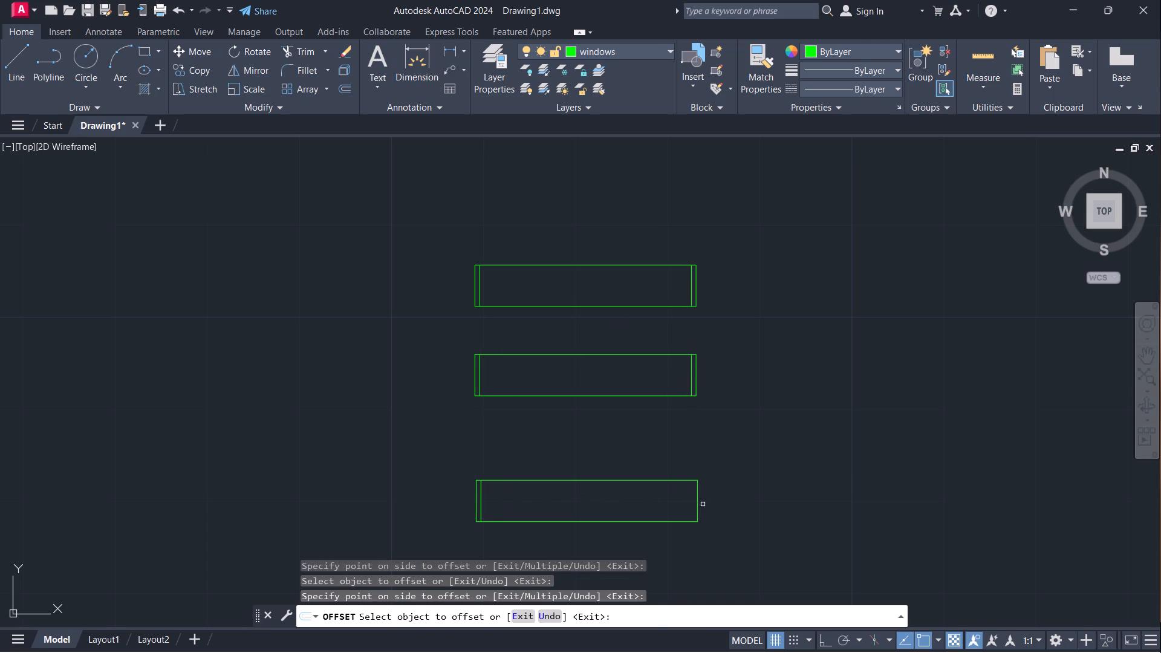
{"action": "left_click", "coordinate": [698, 505]}
{"action": "left_click", "coordinate": [649, 508]}
{"action": "key", "text": "Escape"}
Draw a horizontal centre line in each of the three windows, joining the midpoints of the inner end lines.
{"action": "key", "text": "l"}
{"action": "key", "text": "Return"}
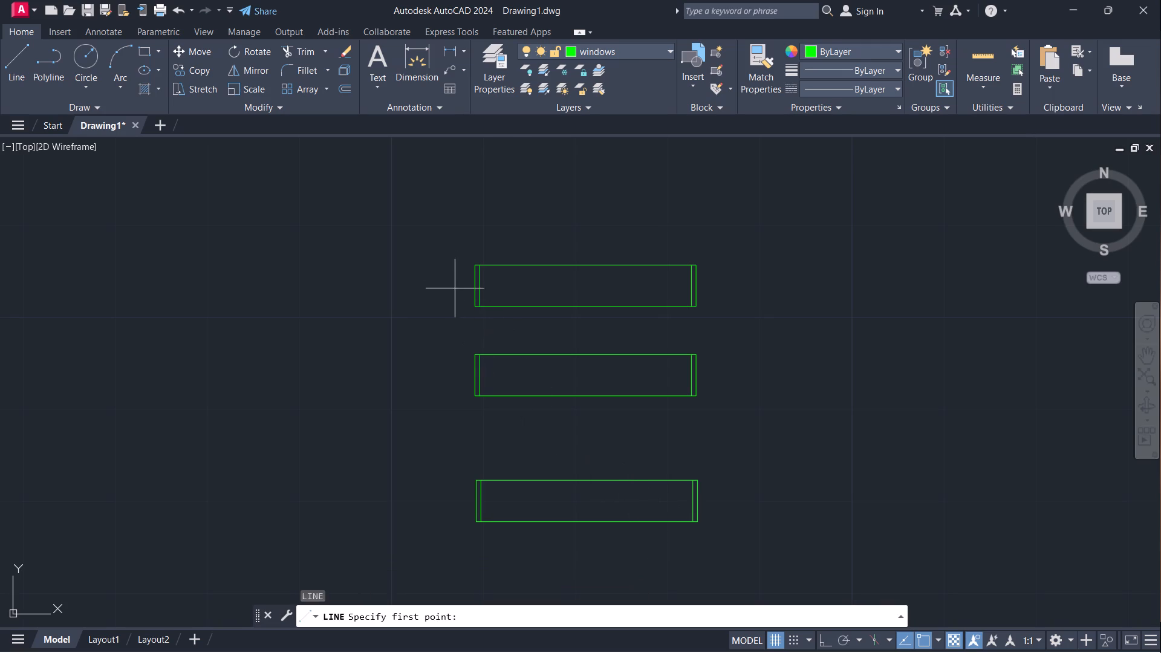
{"action": "left_click", "coordinate": [483, 290]}
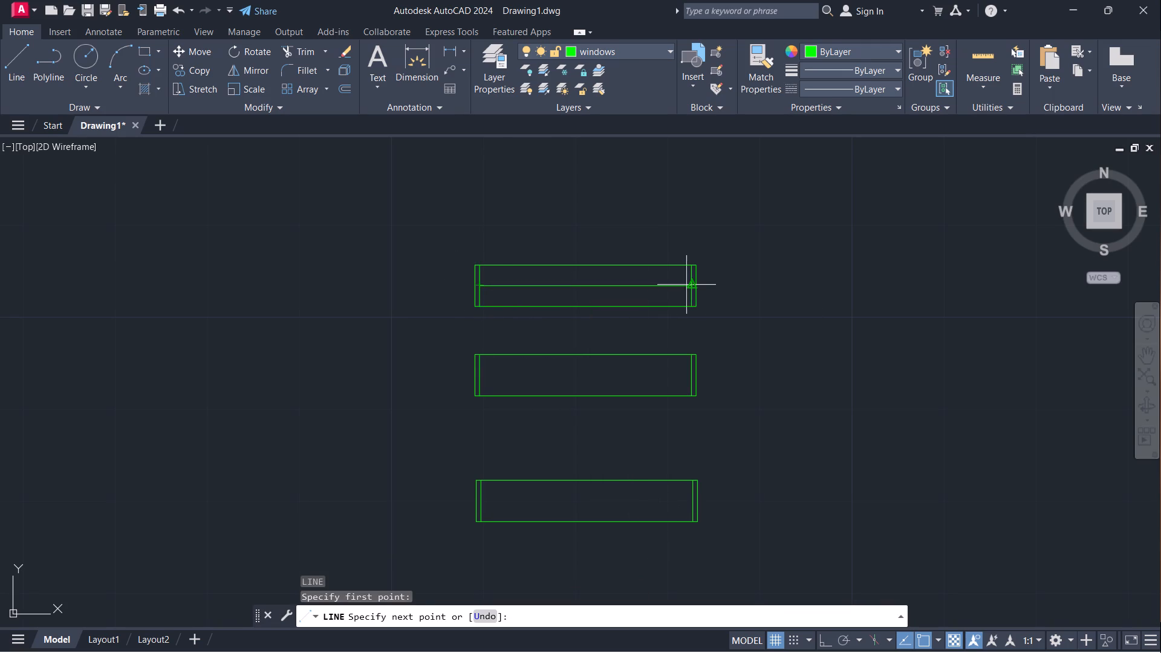
{"action": "left_click", "coordinate": [690, 285]}
{"action": "key", "text": "Escape"}
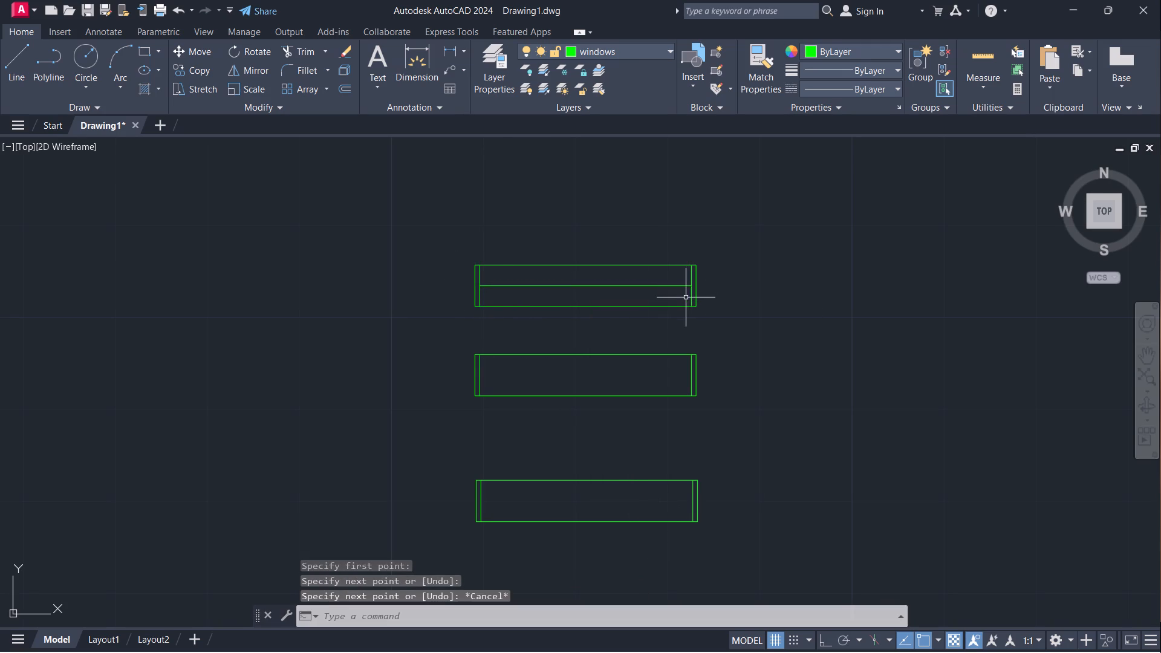
{"action": "key", "text": "l"}
{"action": "key", "text": "Return"}
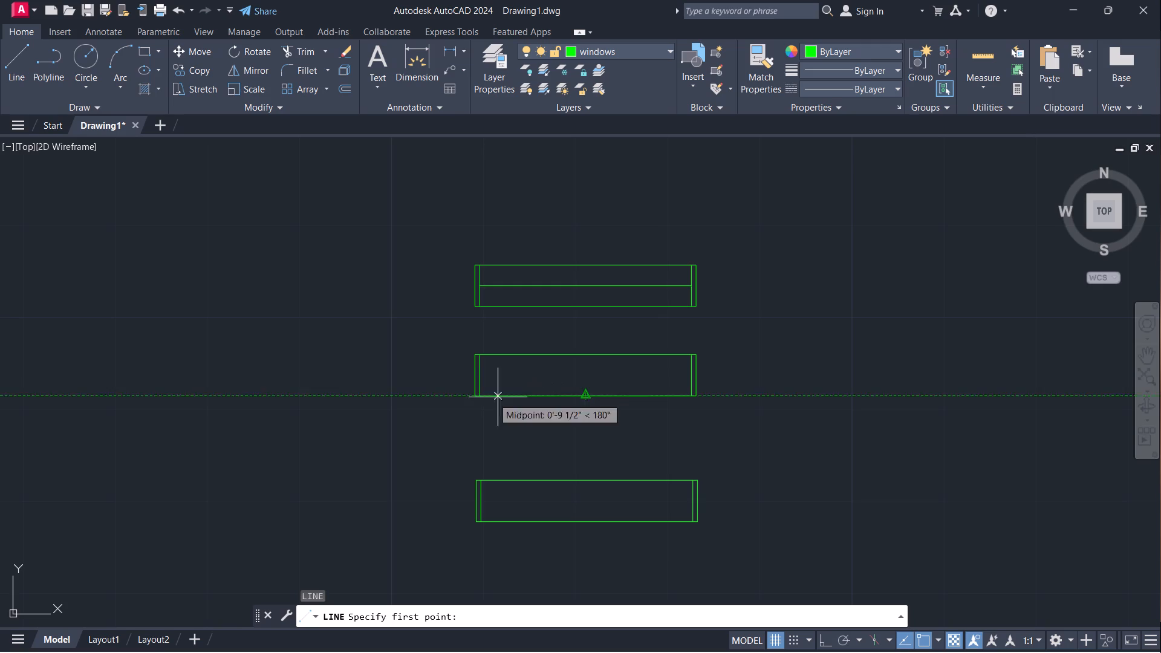
{"action": "left_click", "coordinate": [479, 379]}
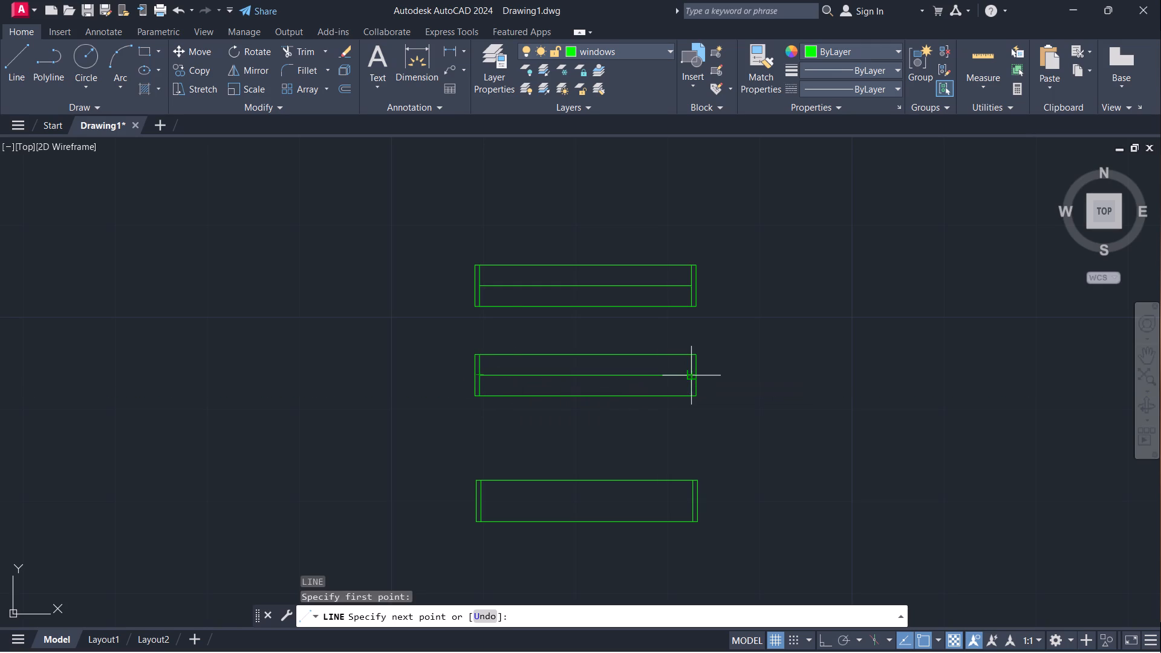
{"action": "left_click", "coordinate": [689, 377]}
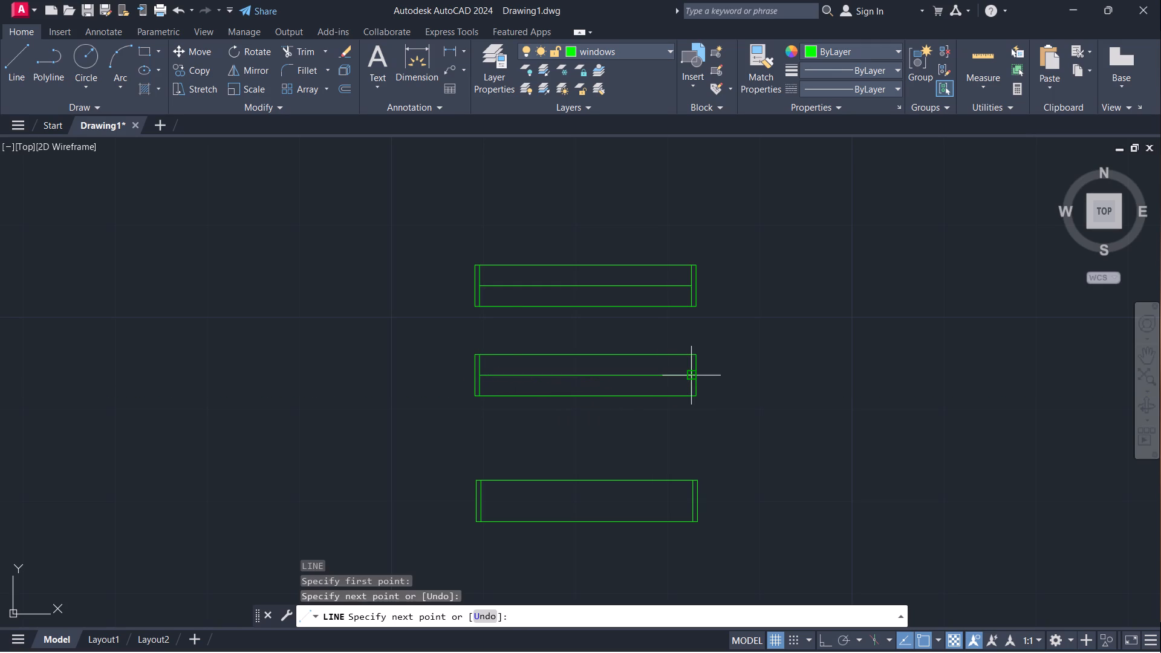
{"action": "key", "text": "space"}
{"action": "key", "text": "space"}
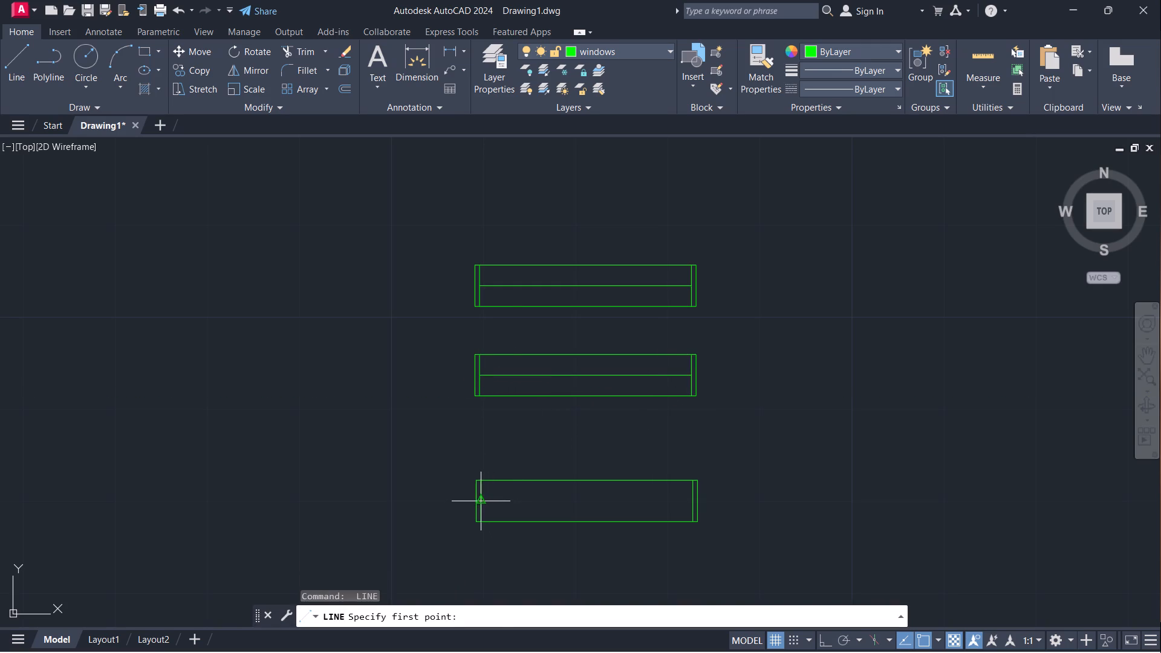
{"action": "left_click", "coordinate": [480, 501]}
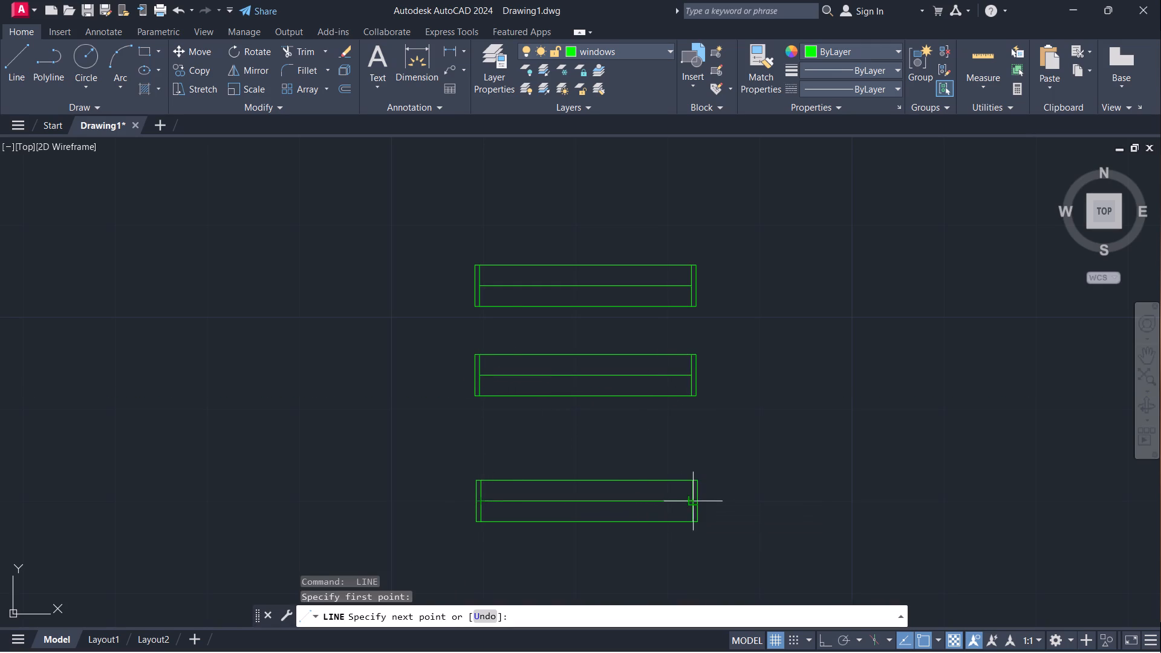
{"action": "left_click", "coordinate": [694, 502]}
{"action": "key", "text": "space"}
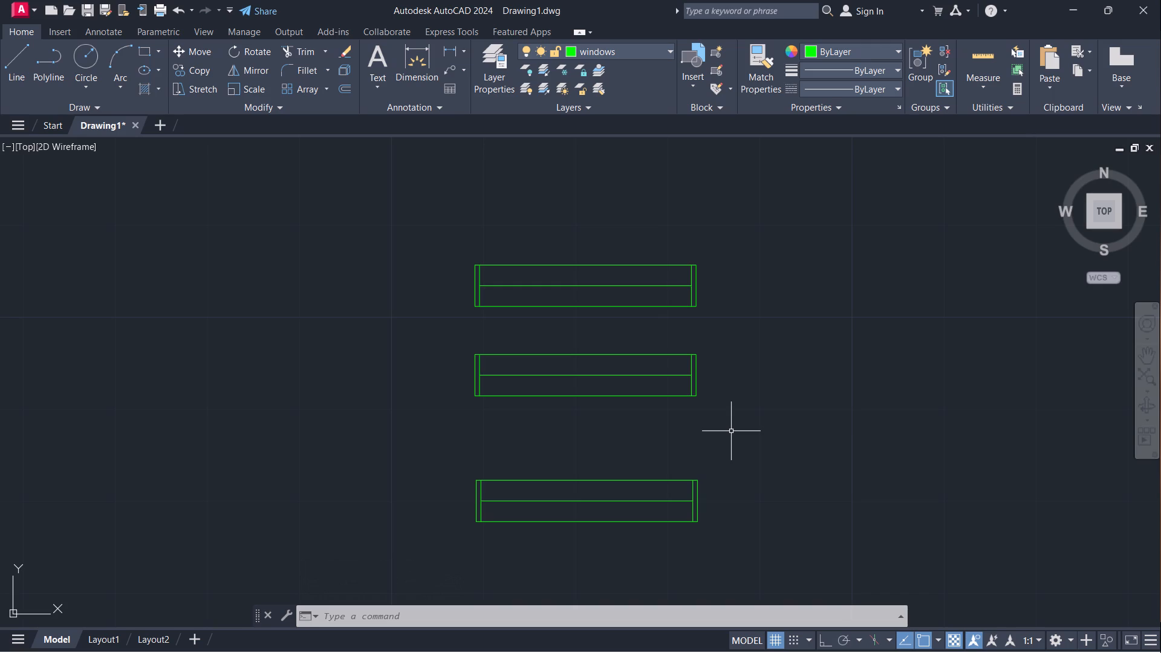
Offset the uppermost window's centre line 0.2" upward.
{"action": "key", "text": "o"}
{"action": "key", "text": "Return"}
{"action": "left_click", "coordinate": [580, 287]}
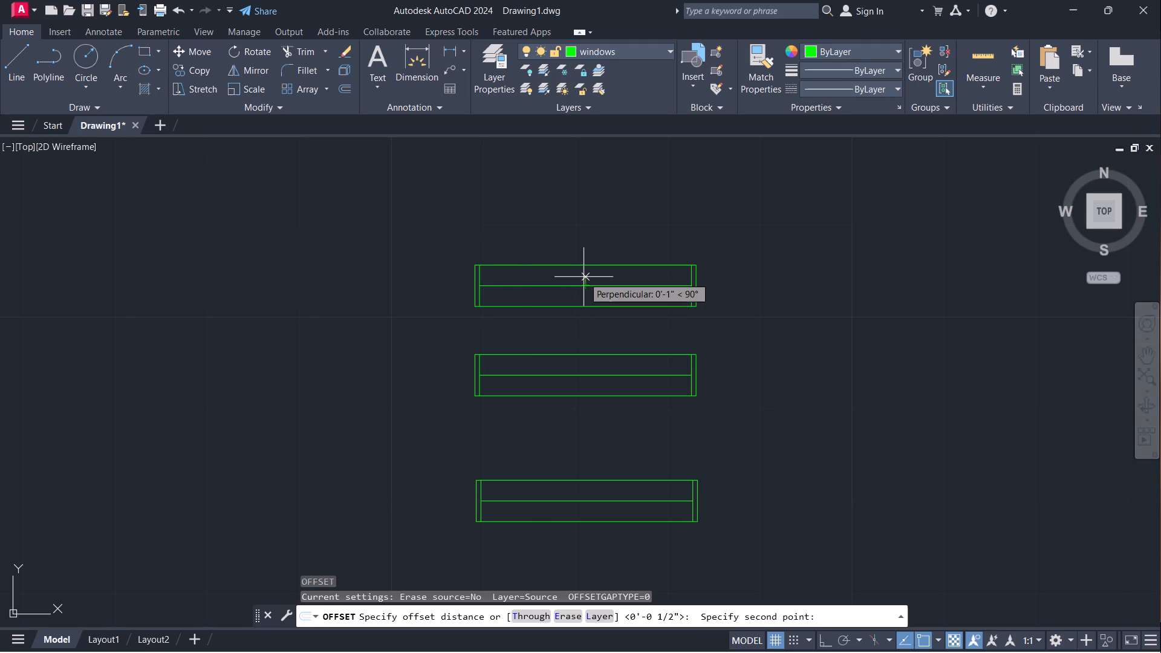
{"action": "type", "text": "0.2"}
{"action": "key", "text": "shift+quotedbl"}
{"action": "key", "text": "Return"}
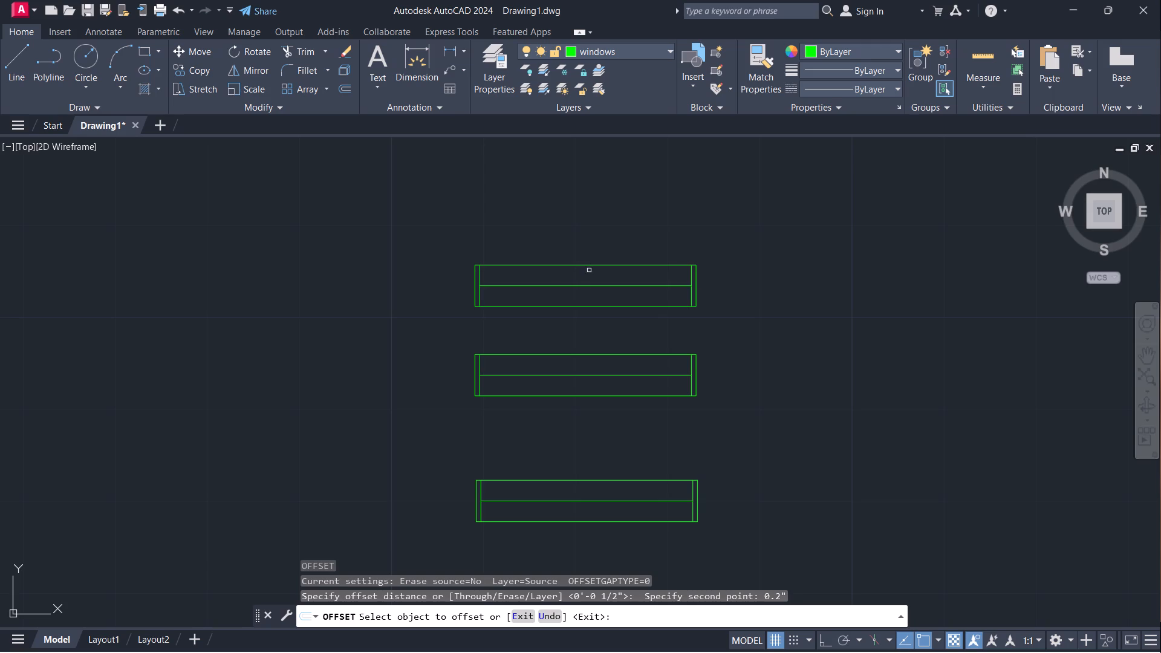
{"action": "left_click", "coordinate": [585, 285]}
{"action": "left_click", "coordinate": [580, 277]}
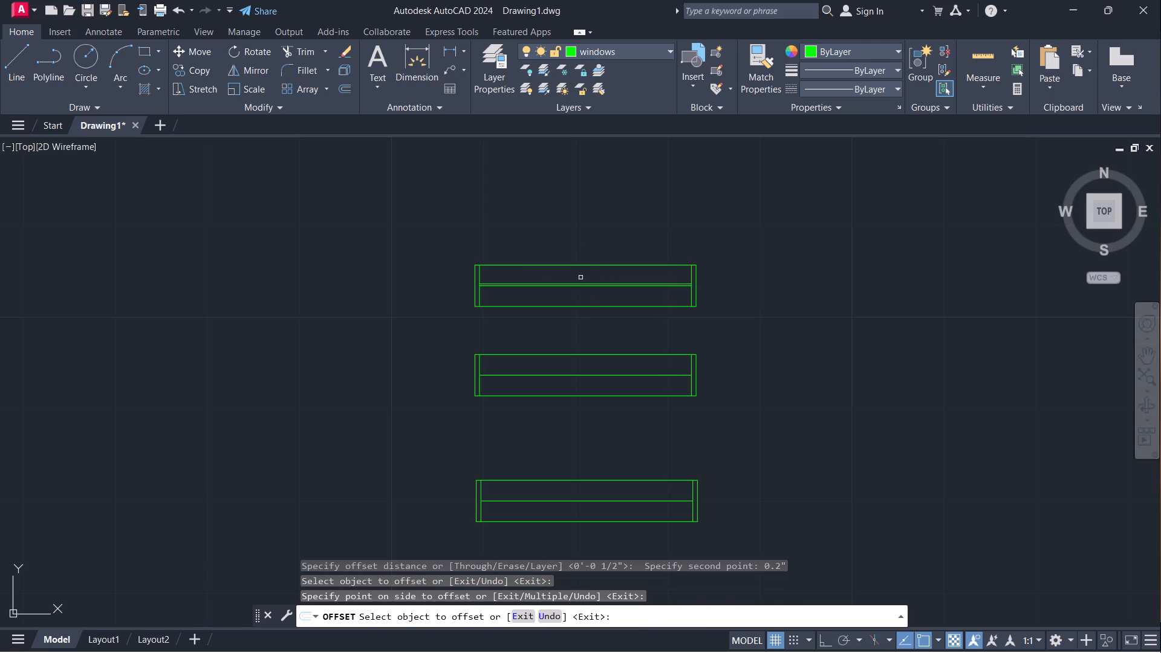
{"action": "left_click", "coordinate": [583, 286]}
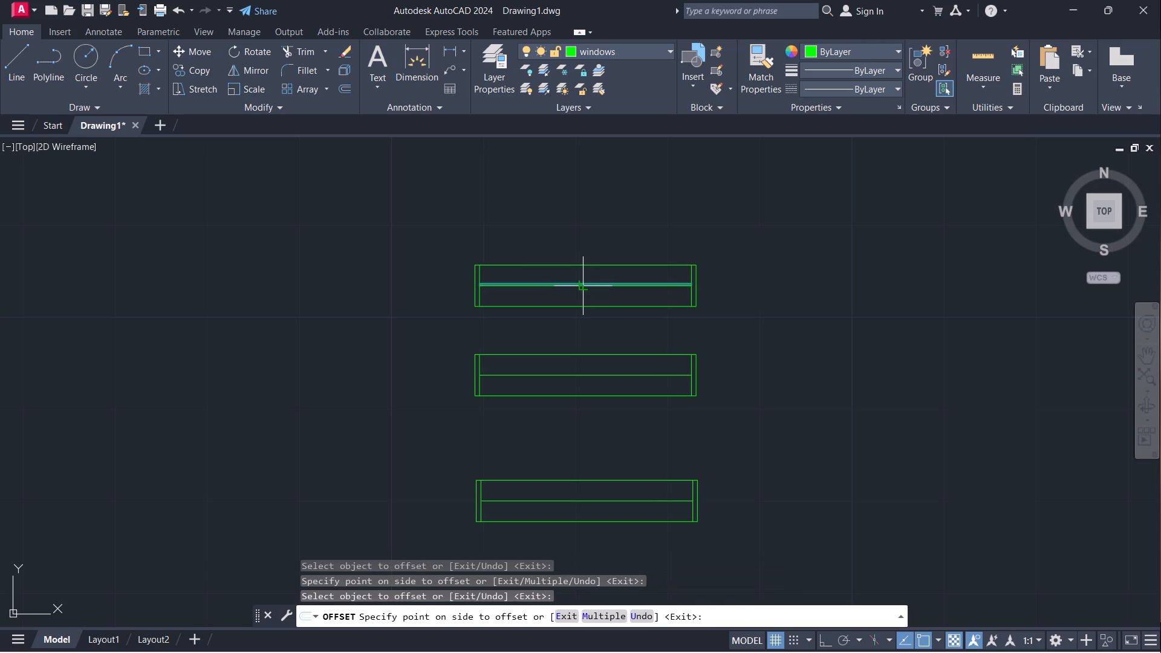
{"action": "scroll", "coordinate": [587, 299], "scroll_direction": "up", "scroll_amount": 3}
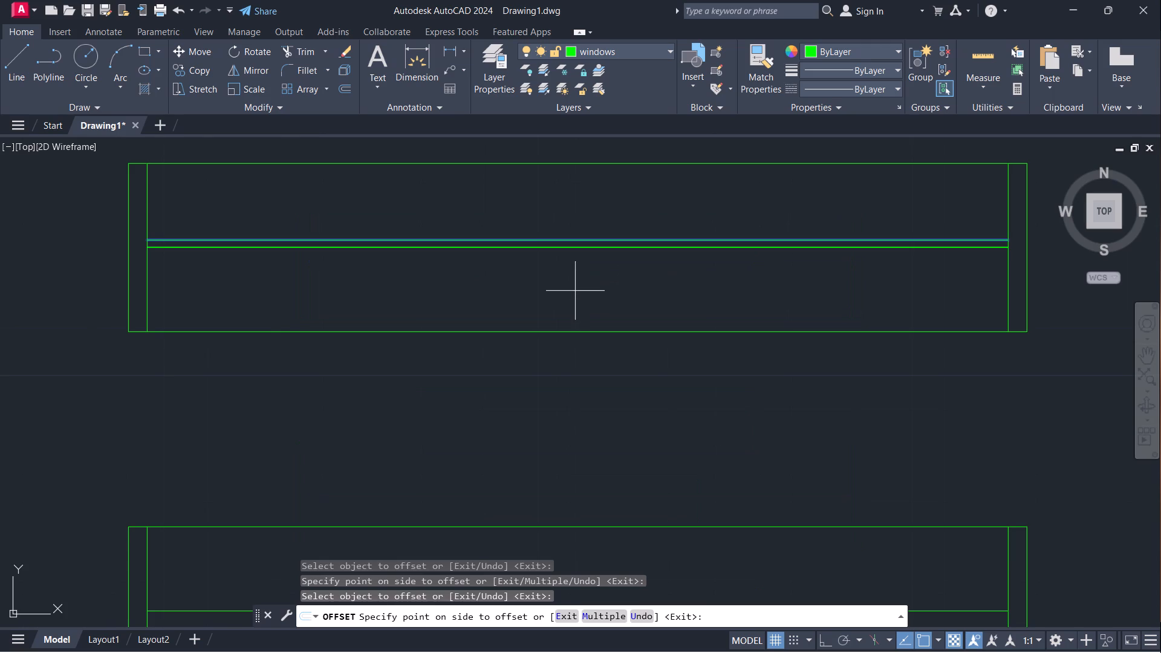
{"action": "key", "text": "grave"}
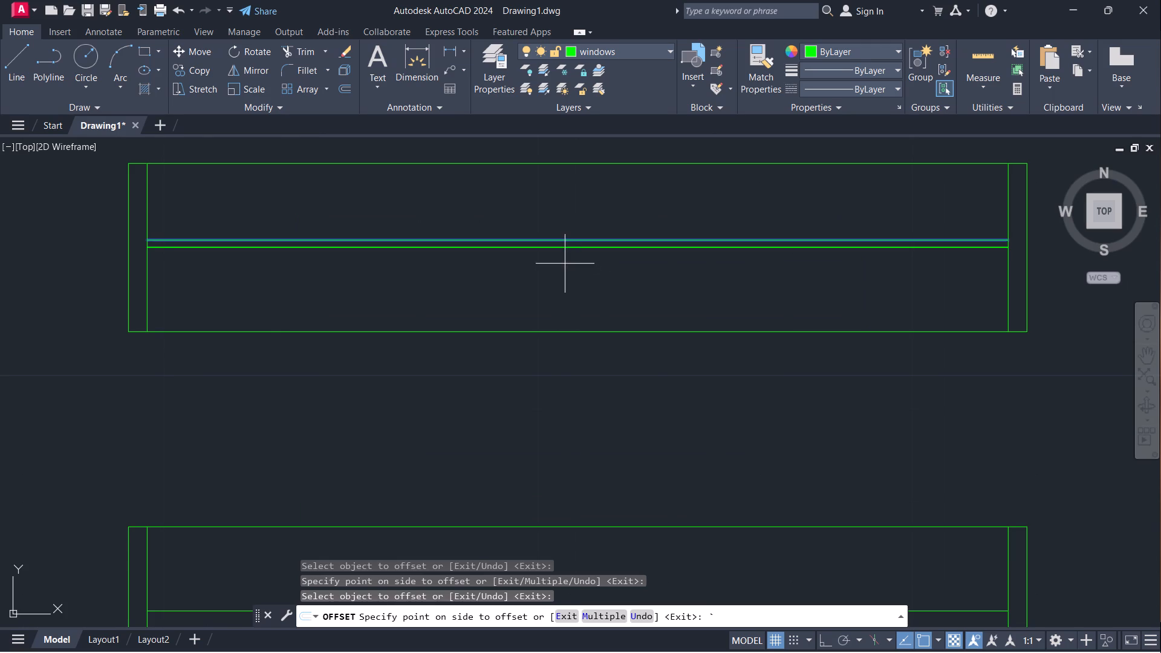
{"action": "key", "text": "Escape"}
Offset the uppermost window's original centre line downward, keeping the same 0.2" distance.
{"action": "key", "text": "space"}
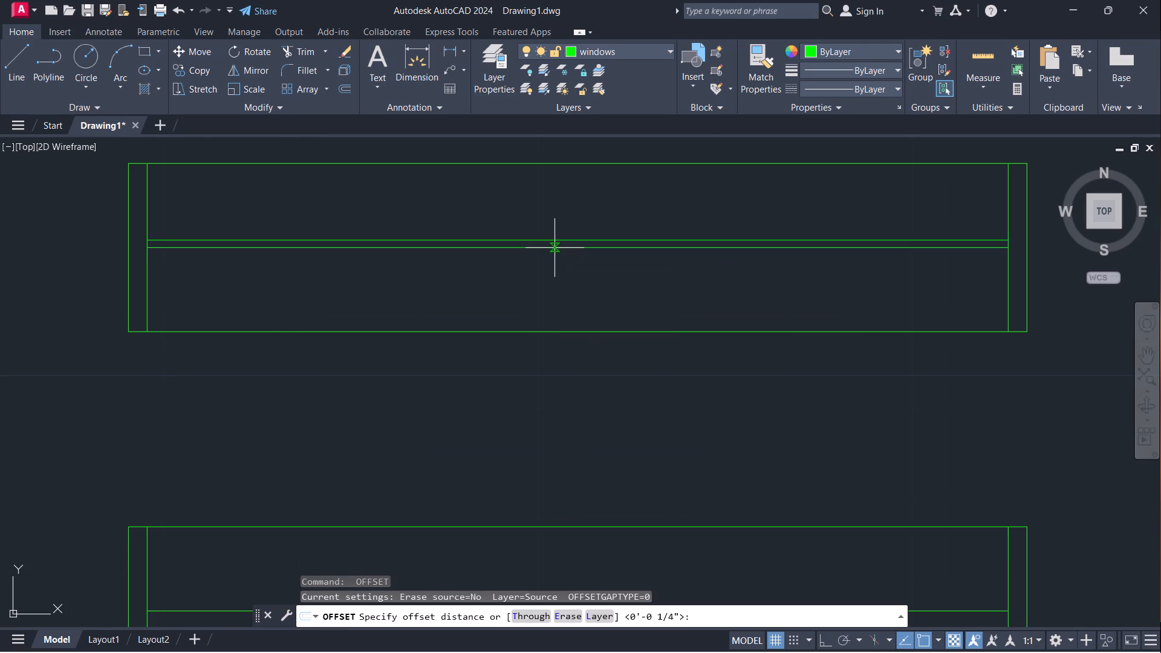
{"action": "left_click", "coordinate": [554, 248]}
{"action": "key", "text": "space"}
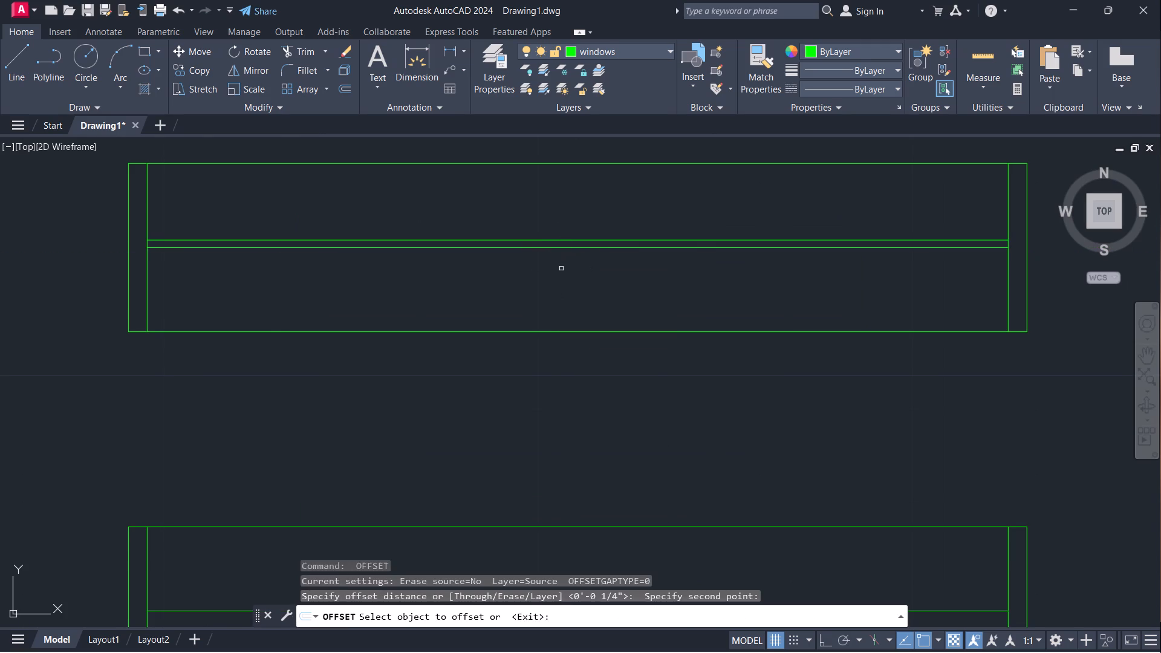
{"action": "left_click", "coordinate": [556, 250]}
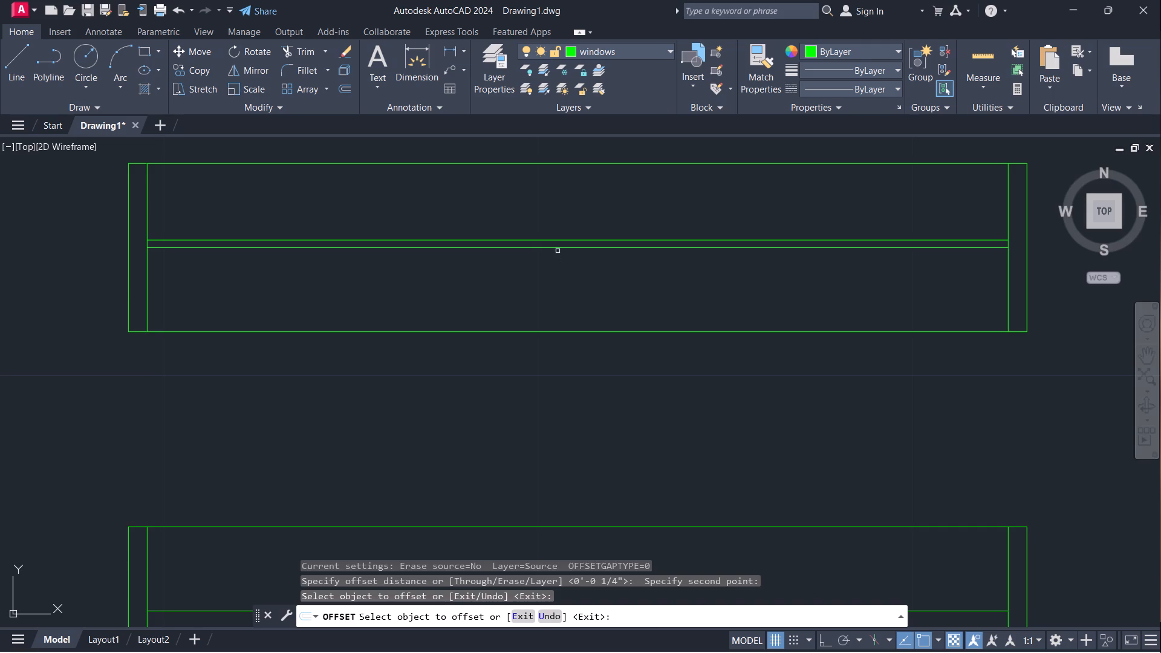
{"action": "left_click", "coordinate": [558, 249]}
{"action": "left_click_drag", "start_coordinate": [554, 263], "coordinate": [554, 268]}
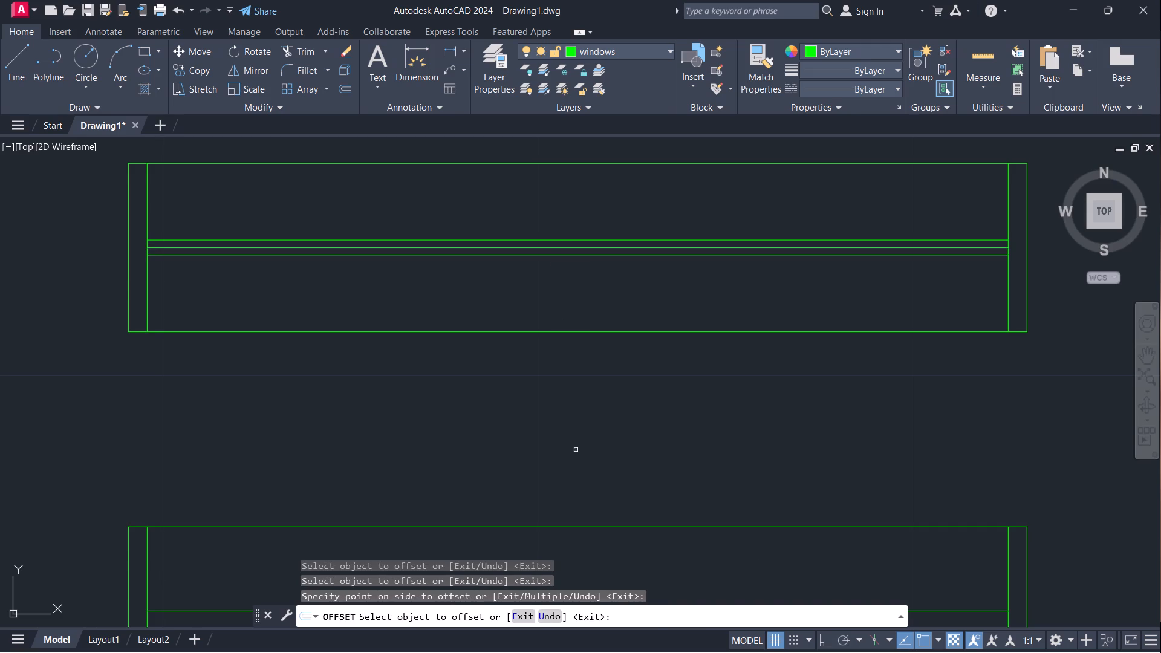
Offset the middle window's centre line once upward and once downward, keeping the same 0.2" distance.
{"action": "scroll", "coordinate": [582, 436], "scroll_direction": "down", "scroll_amount": 2}
{"action": "middle_click_drag", "start_coordinate": [593, 534], "coordinate": [587, 522]}
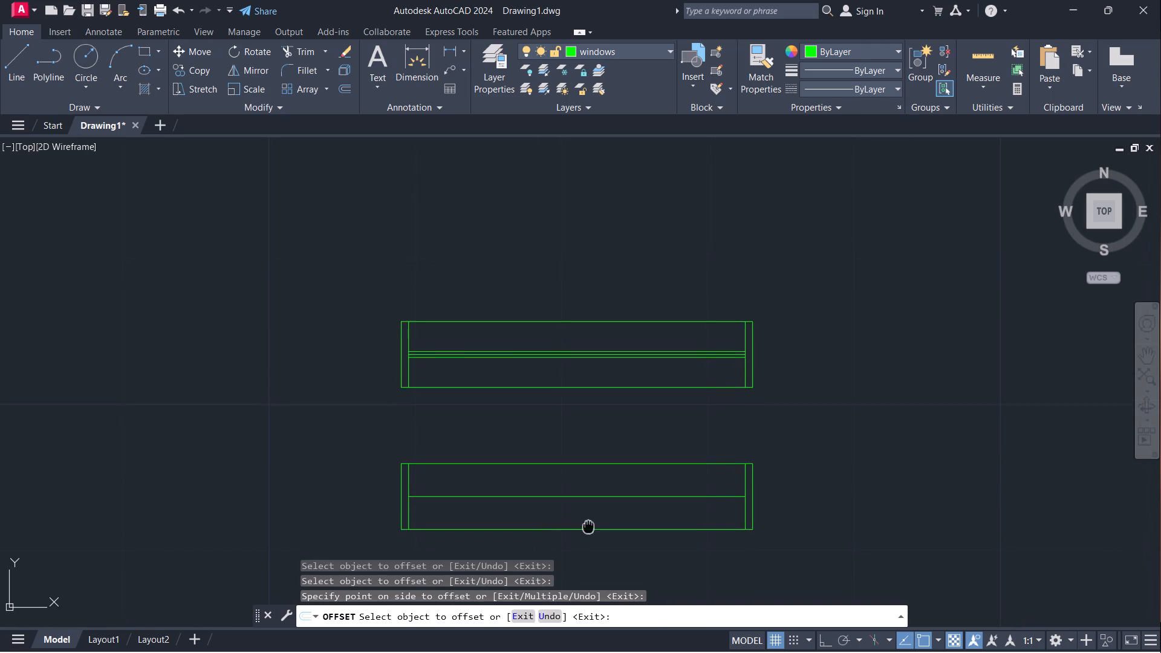
{"action": "middle_click_drag", "start_coordinate": [587, 522], "coordinate": [590, 438]}
{"action": "left_click", "coordinate": [548, 406]}
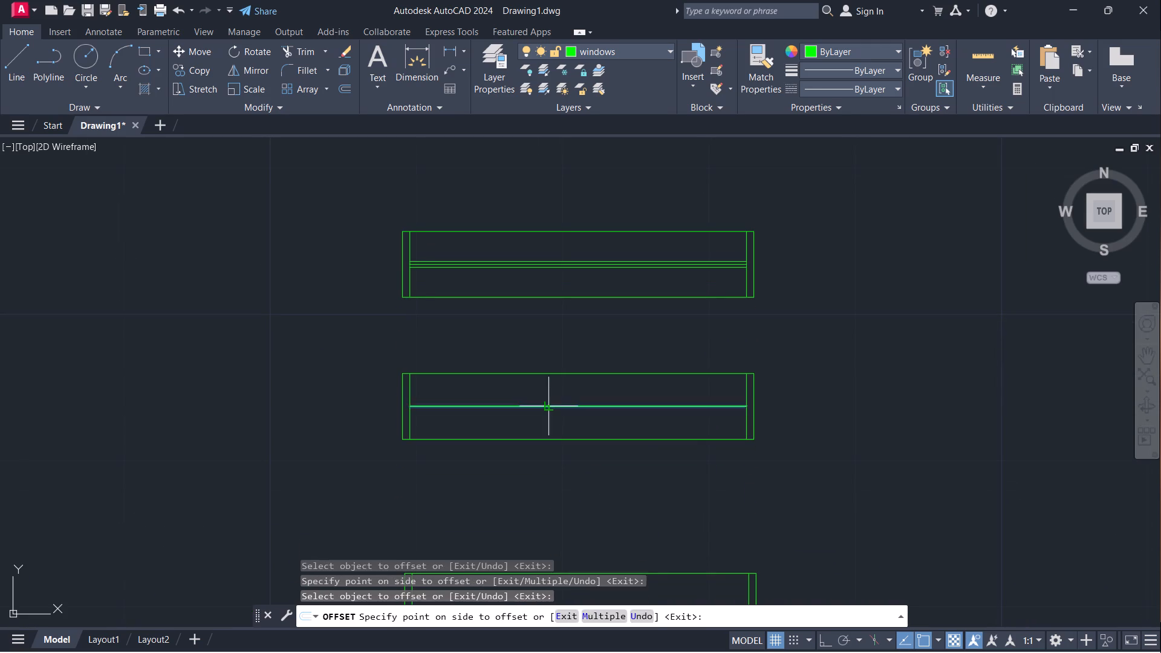
{"action": "left_click", "coordinate": [546, 395]}
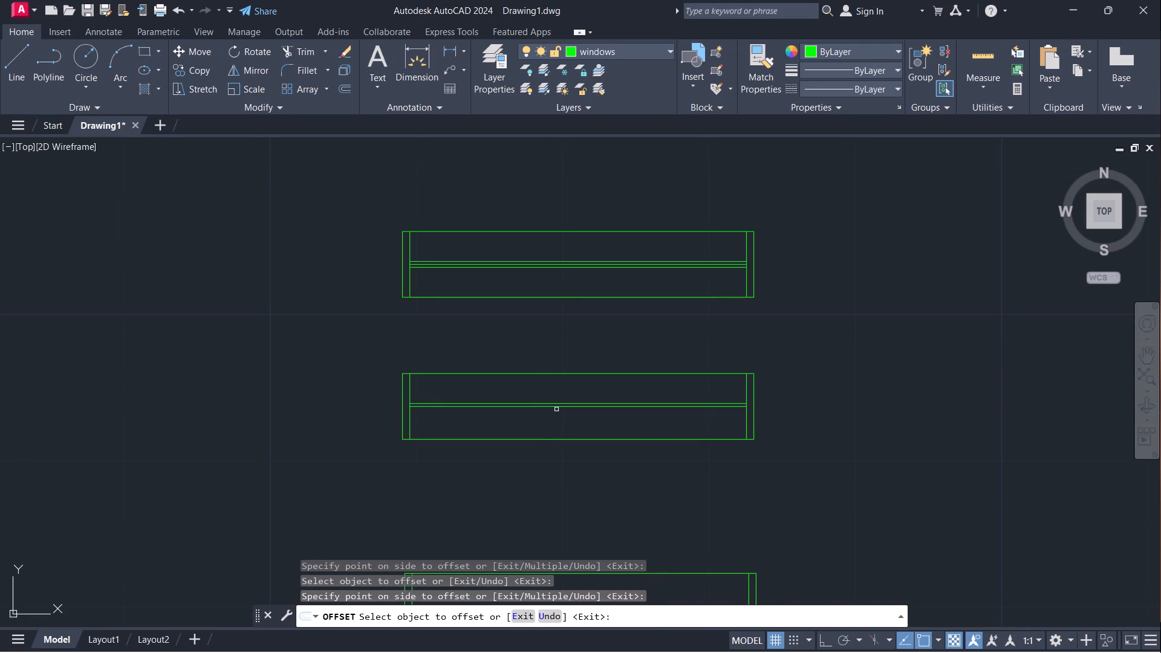
{"action": "left_click", "coordinate": [559, 407]}
{"action": "left_click_drag", "start_coordinate": [562, 426], "coordinate": [565, 434]}
Offset the lowest window's centre line to both sides, above and below, by the same 0.2".
{"action": "middle_click_drag", "start_coordinate": [601, 490], "coordinate": [597, 363]}
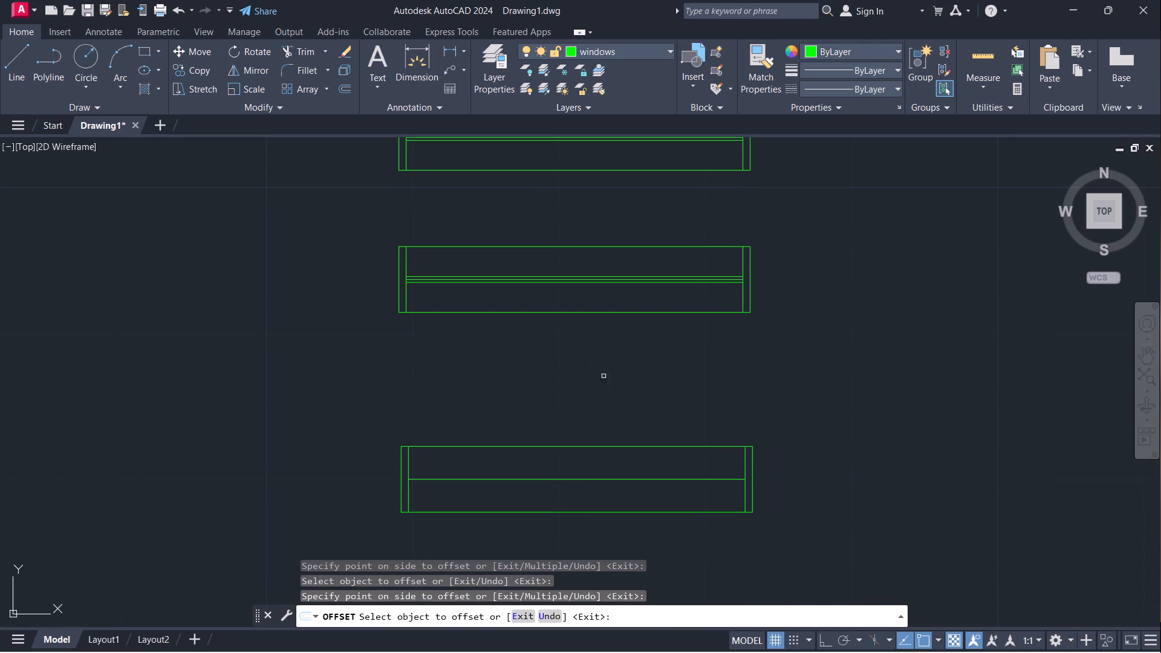
{"action": "left_click", "coordinate": [591, 479]}
{"action": "left_click", "coordinate": [594, 467]}
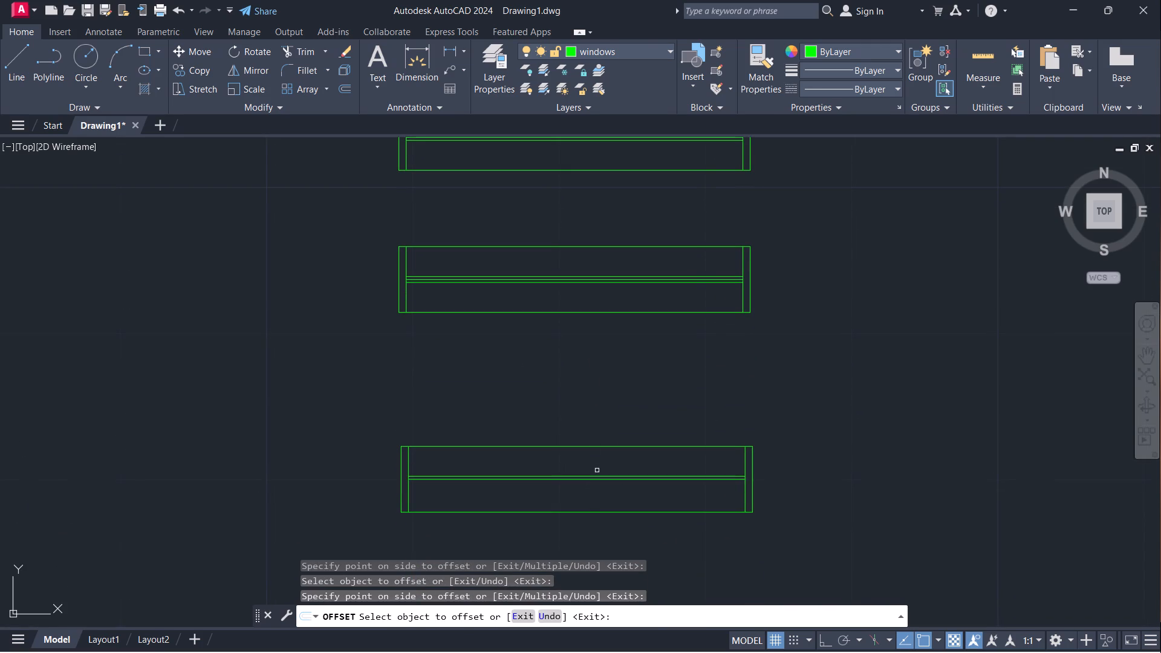
{"action": "left_click", "coordinate": [595, 479]}
{"action": "left_click", "coordinate": [596, 495]}
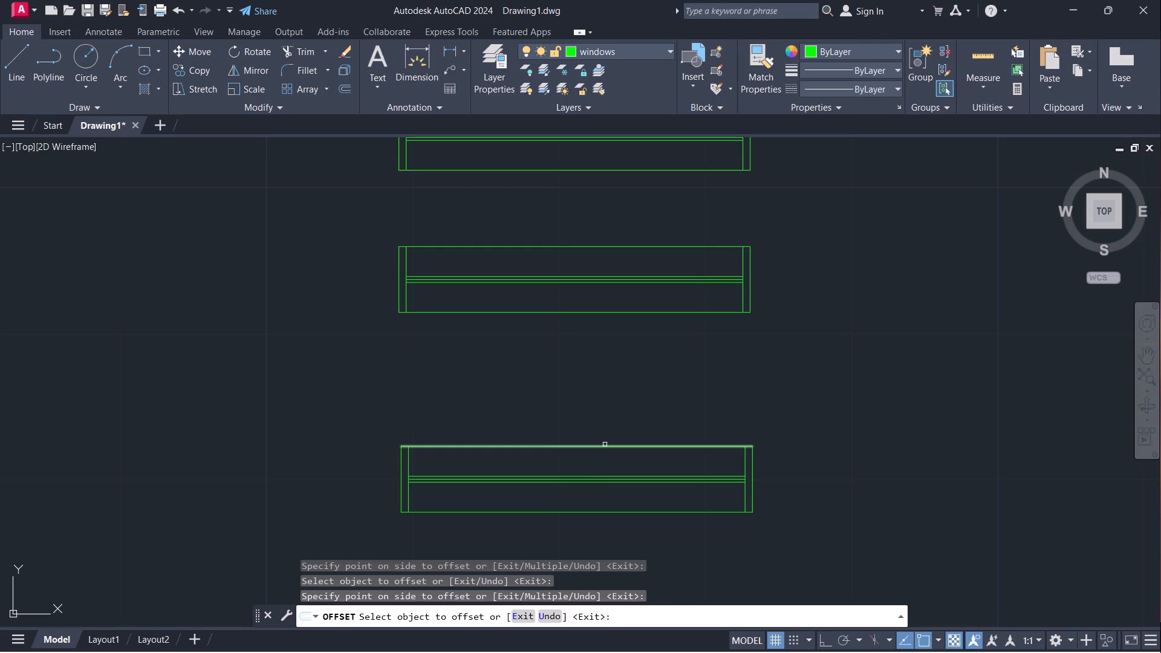
{"action": "key", "text": "Escape"}
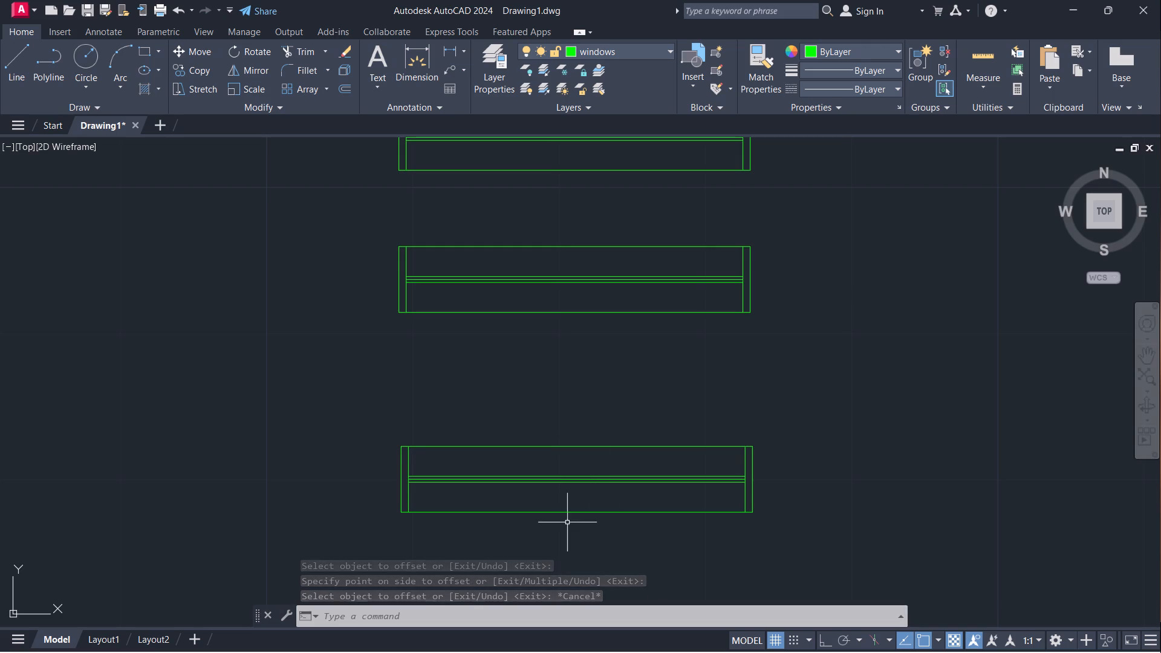
Erase the original centre line between the two offset lines in each window, working upward from the lowest window.
{"action": "scroll", "coordinate": [481, 490], "scroll_direction": "up", "scroll_amount": 4}
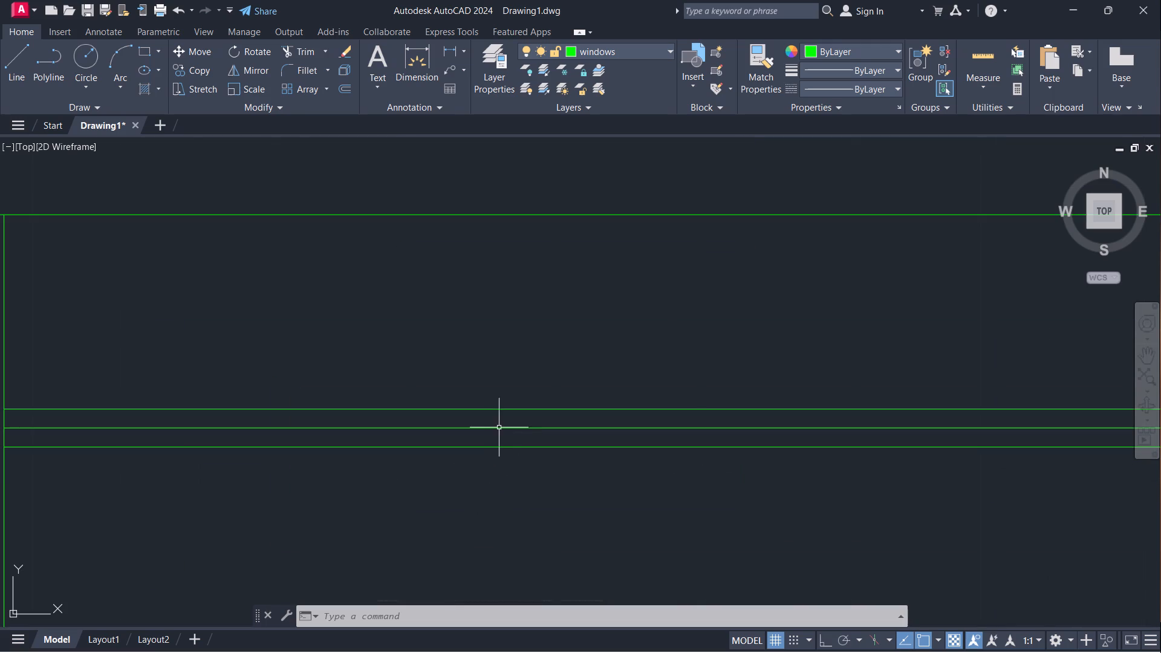
{"action": "left_click", "coordinate": [501, 429]}
{"action": "key", "text": "e"}
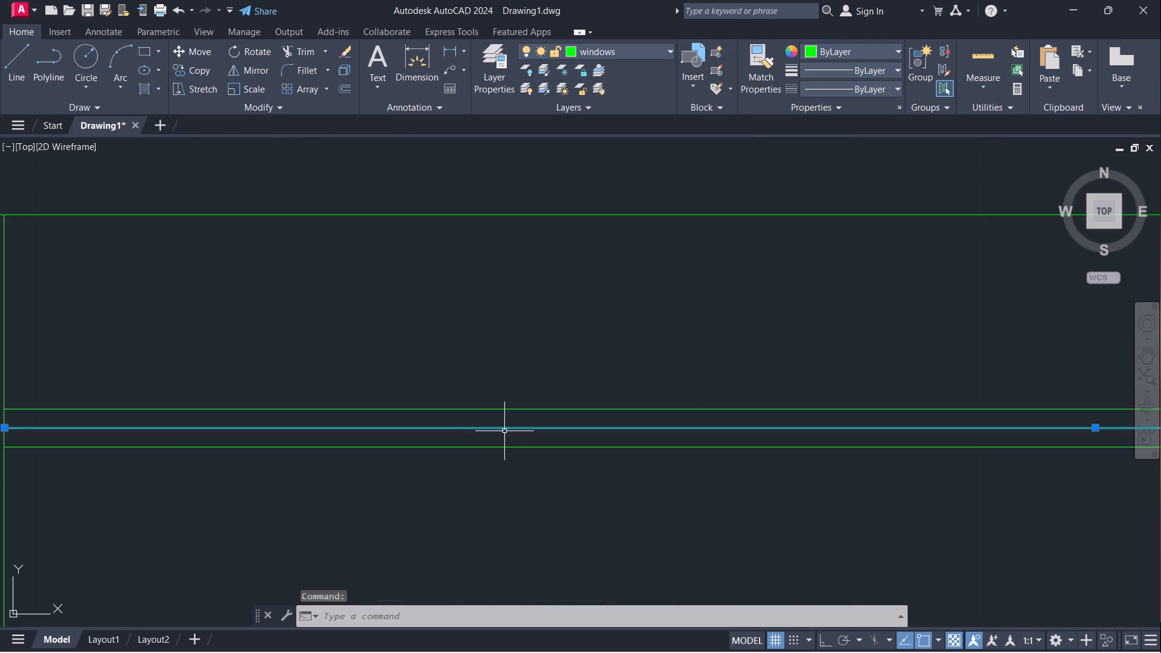
{"action": "key", "text": "Return"}
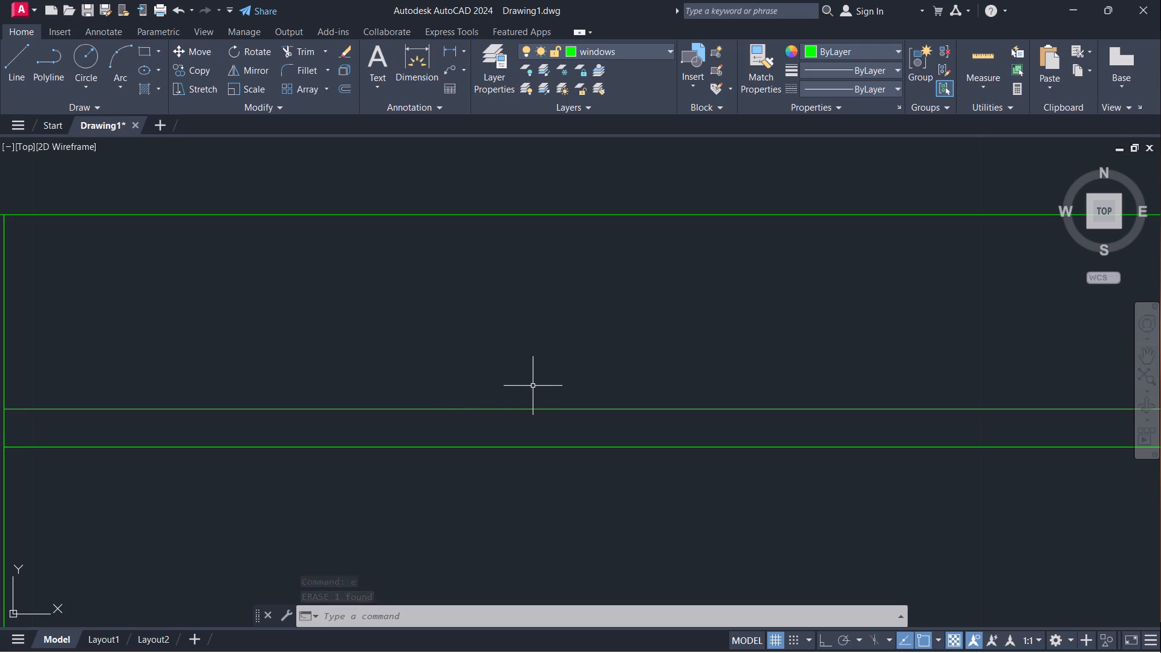
{"action": "scroll", "coordinate": [543, 375], "scroll_direction": "down", "scroll_amount": 2}
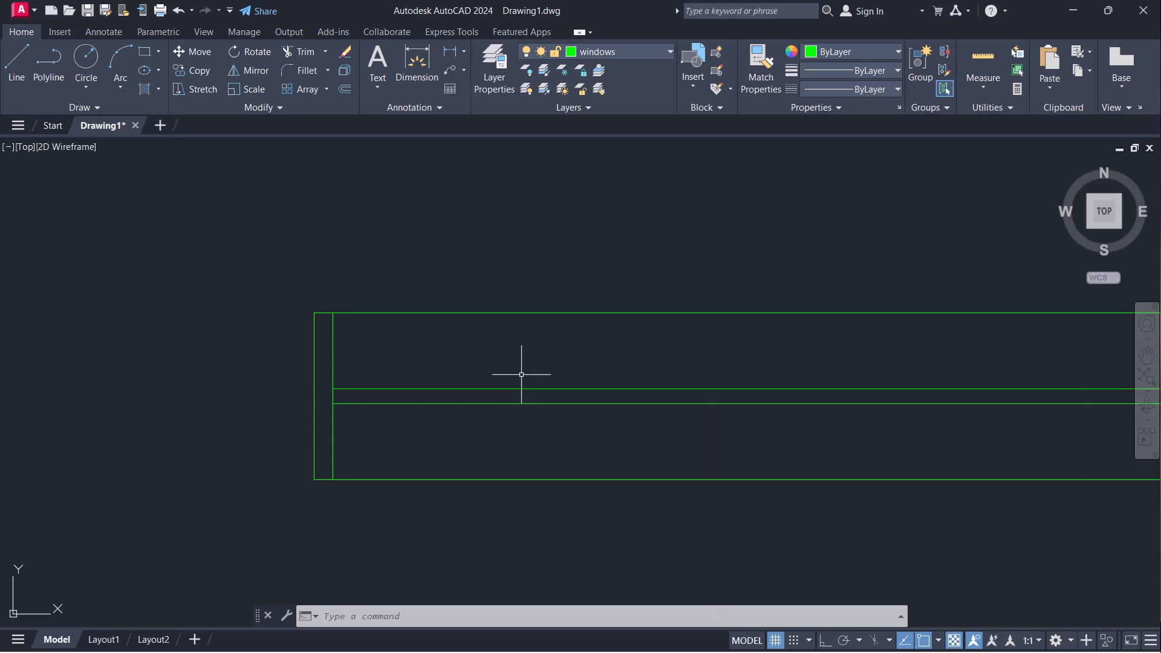
{"action": "scroll", "coordinate": [495, 343], "scroll_direction": "down", "scroll_amount": 3}
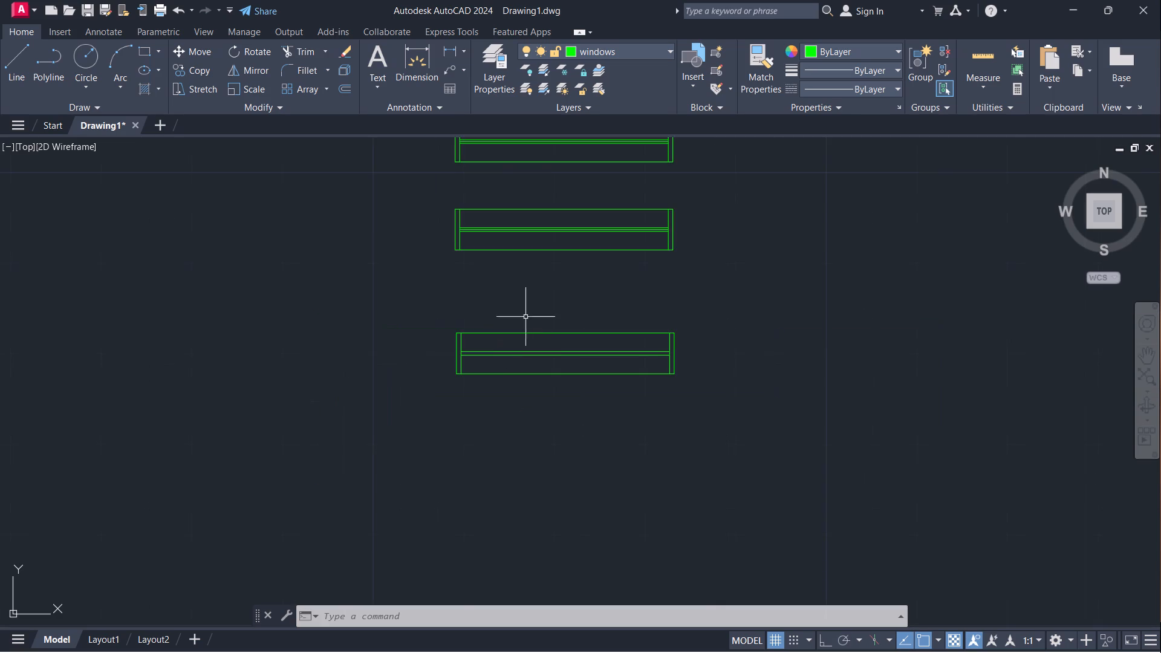
{"action": "scroll", "coordinate": [530, 226], "scroll_direction": "up", "scroll_amount": 3}
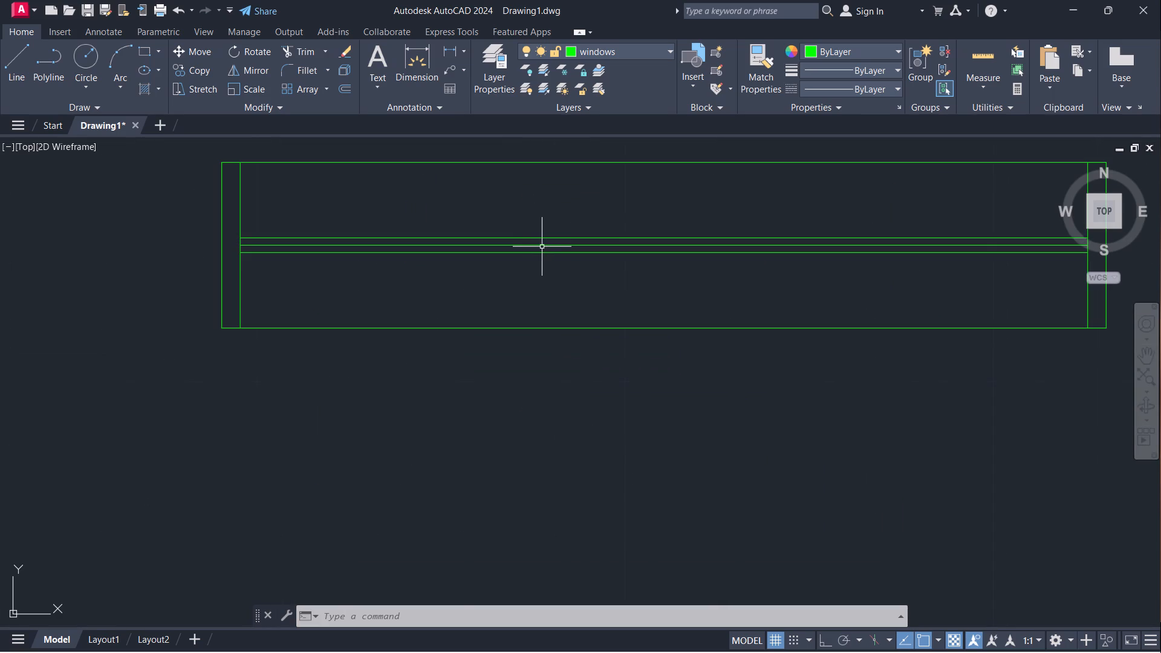
{"action": "left_click", "coordinate": [543, 246]}
{"action": "key", "text": "e"}
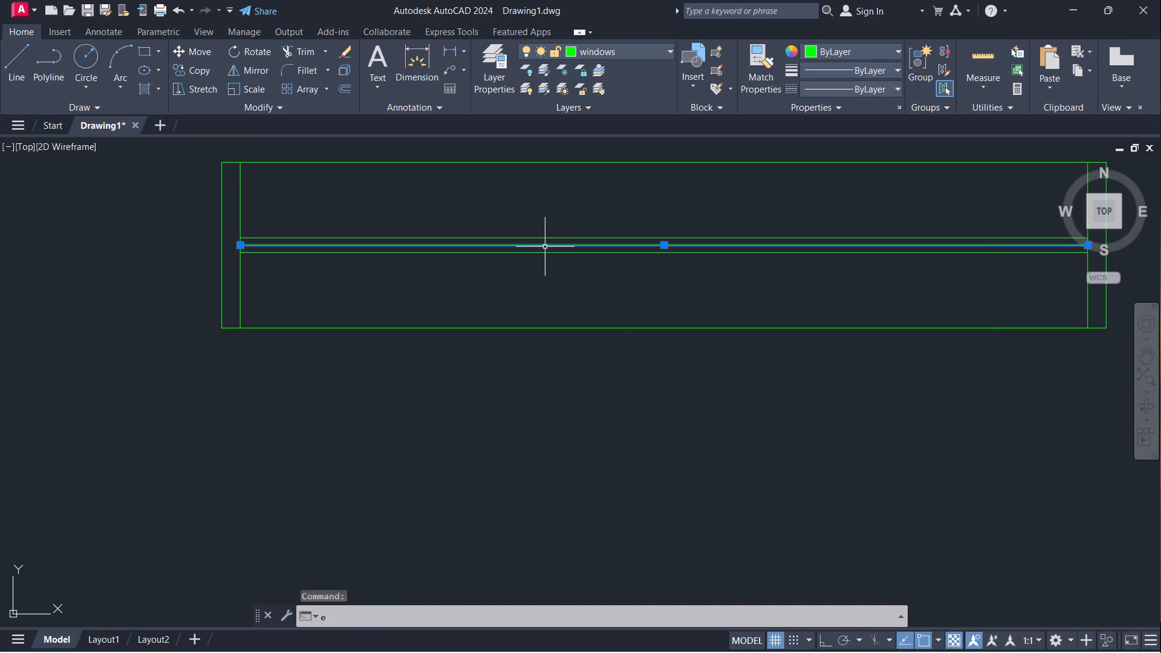
{"action": "key", "text": "Return"}
{"action": "scroll", "coordinate": [574, 319], "scroll_direction": "down", "scroll_amount": 2}
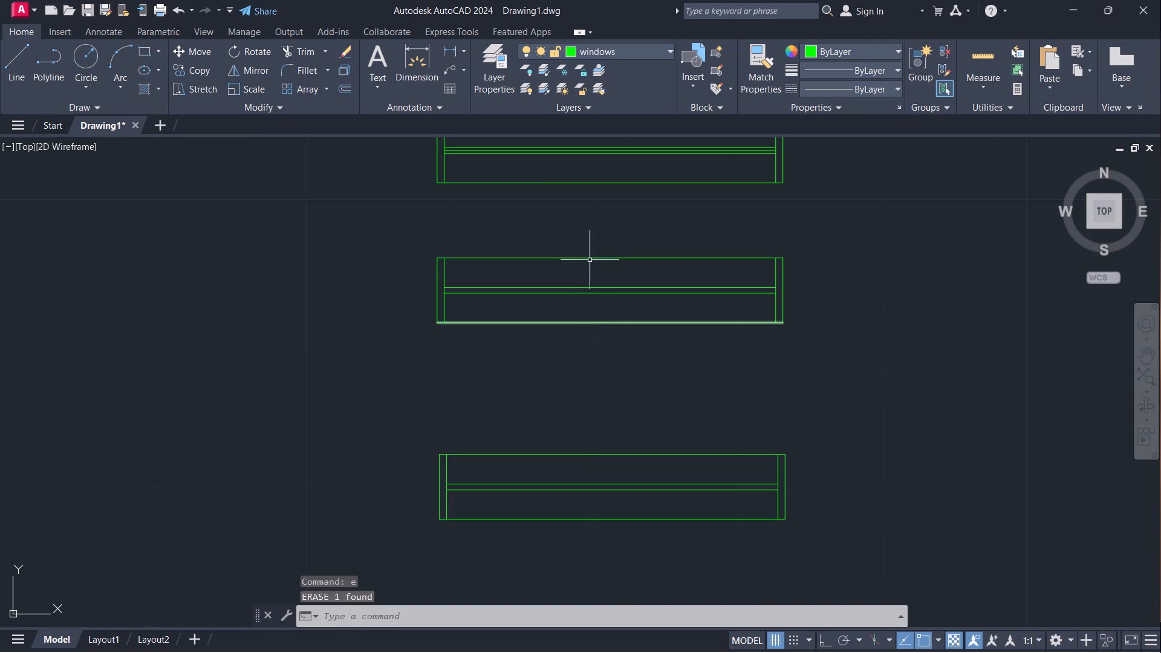
{"action": "middle_click_drag", "start_coordinate": [599, 170], "coordinate": [616, 275]}
{"action": "key", "text": "shift+question"}
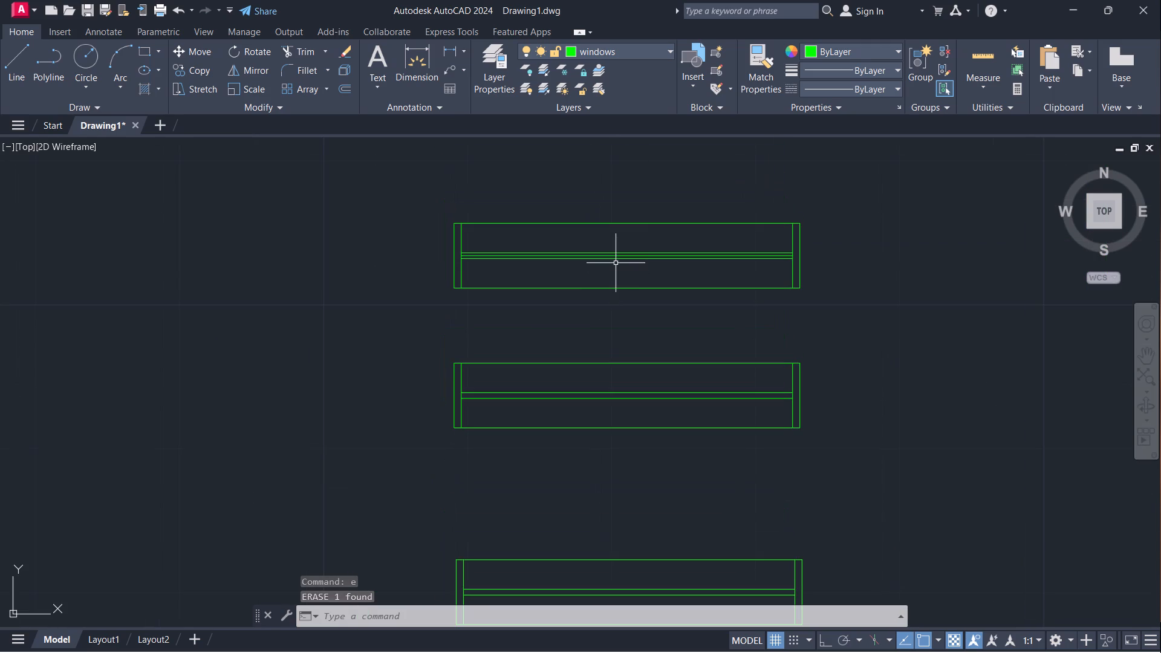
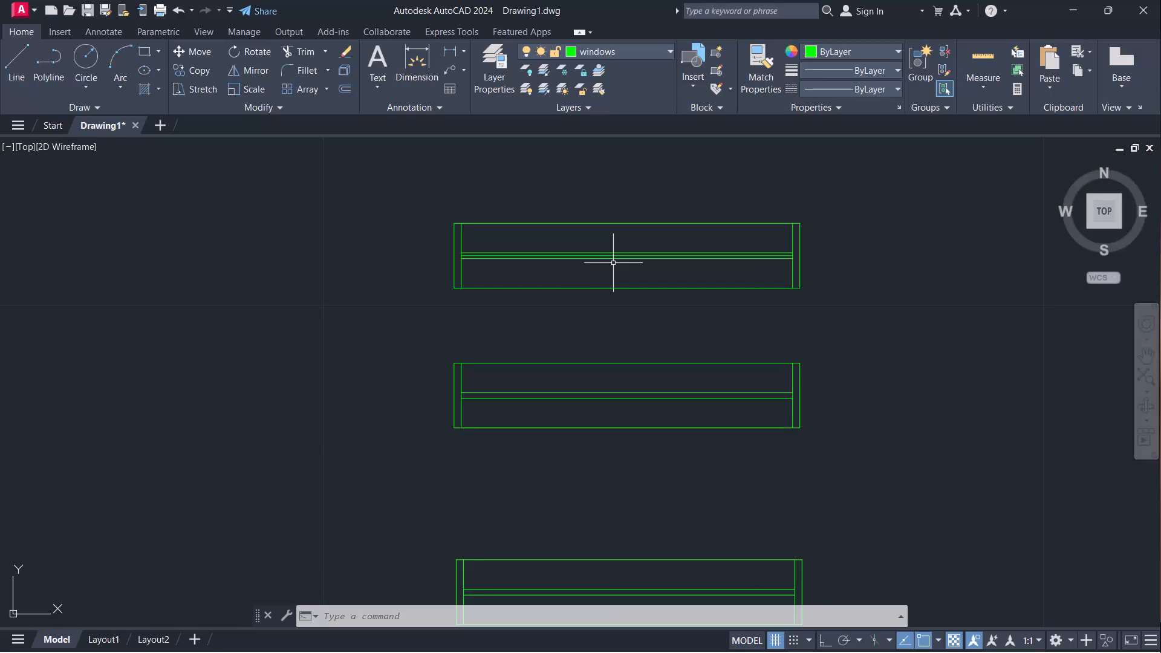
Erase the centre line between the two glass lines of the top window.
{"action": "scroll", "coordinate": [605, 265], "scroll_direction": "up", "scroll_amount": 1}
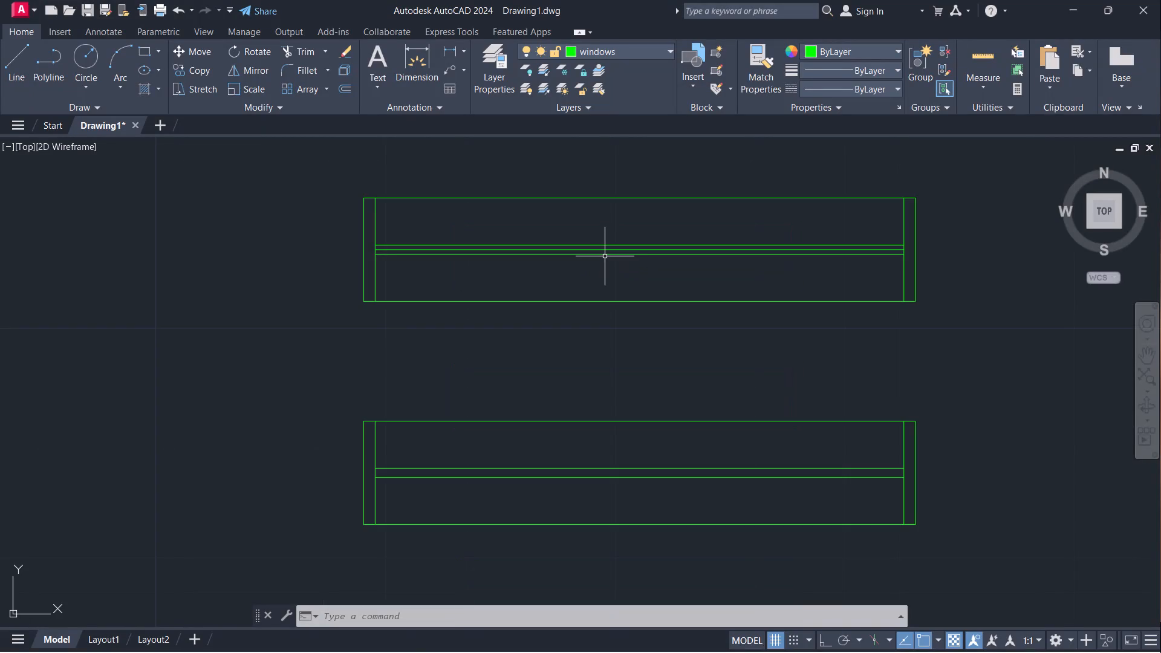
{"action": "scroll", "coordinate": [608, 250], "scroll_direction": "up", "scroll_amount": 2}
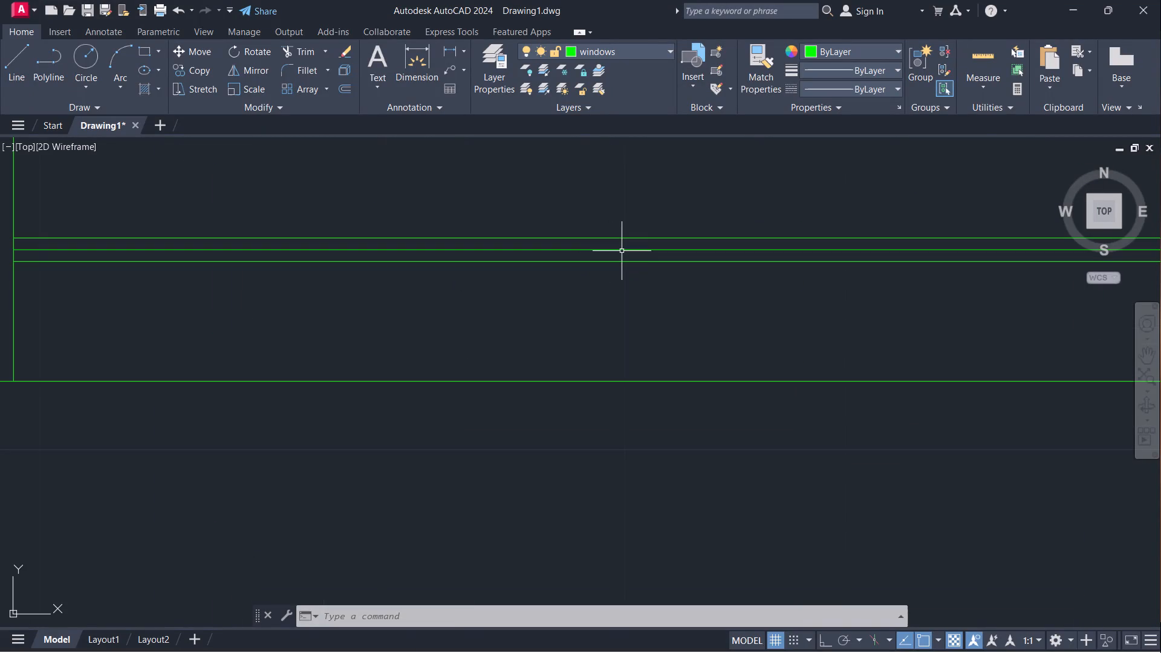
{"action": "left_click", "coordinate": [622, 249]}
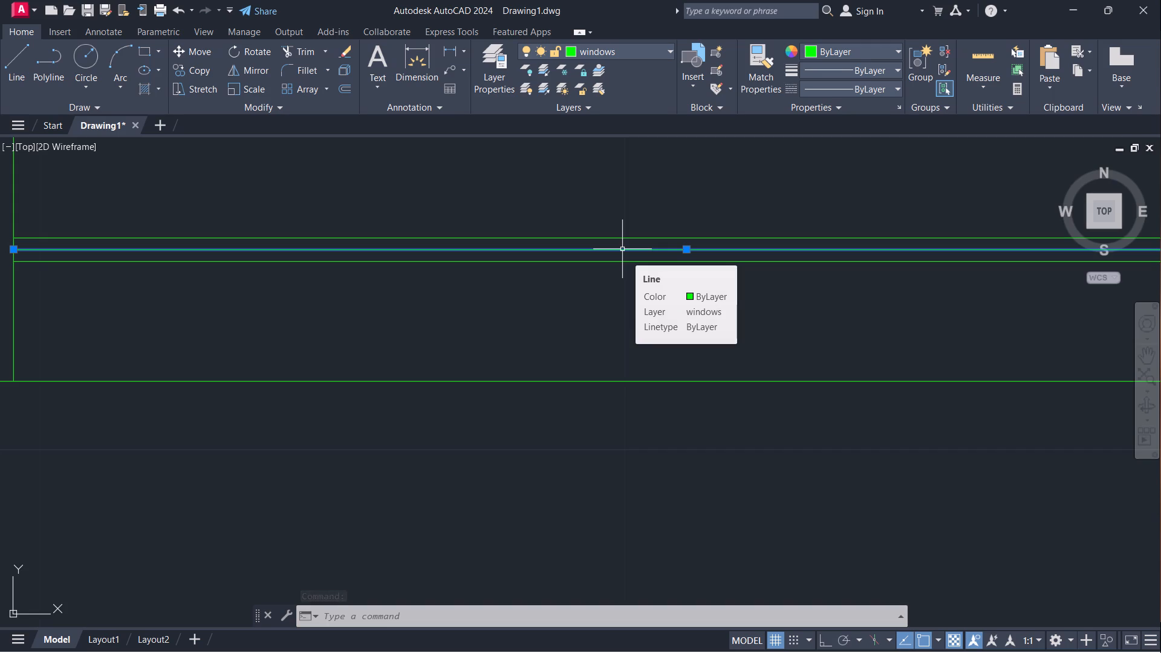
{"action": "key", "text": "e"}
{"action": "key", "text": "Return"}
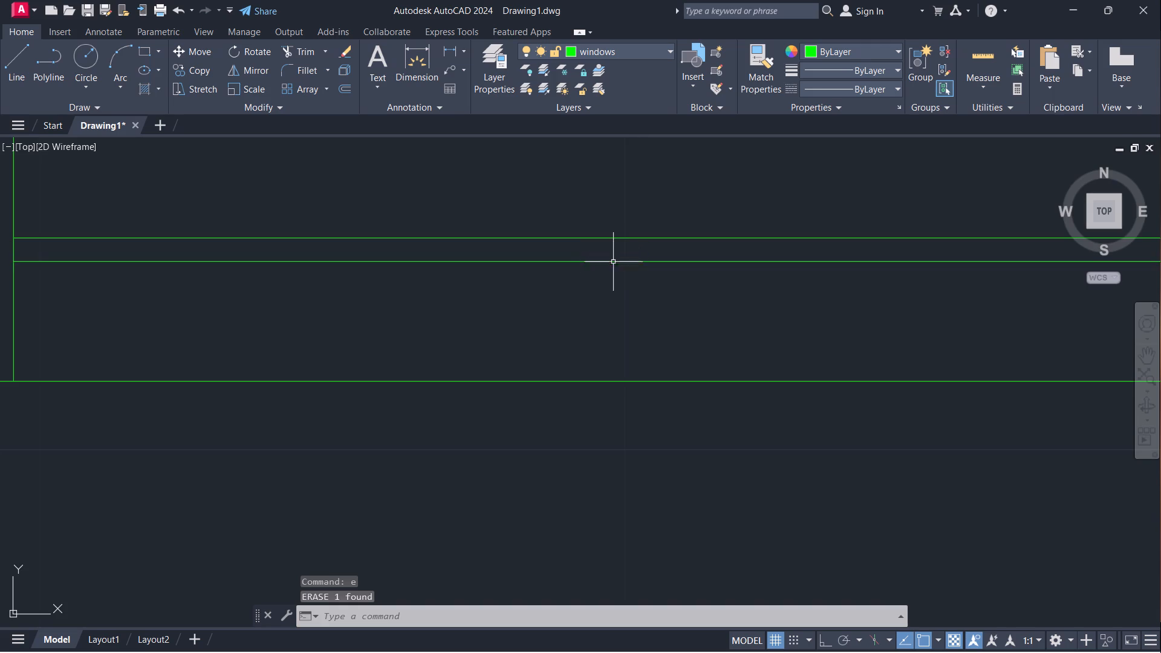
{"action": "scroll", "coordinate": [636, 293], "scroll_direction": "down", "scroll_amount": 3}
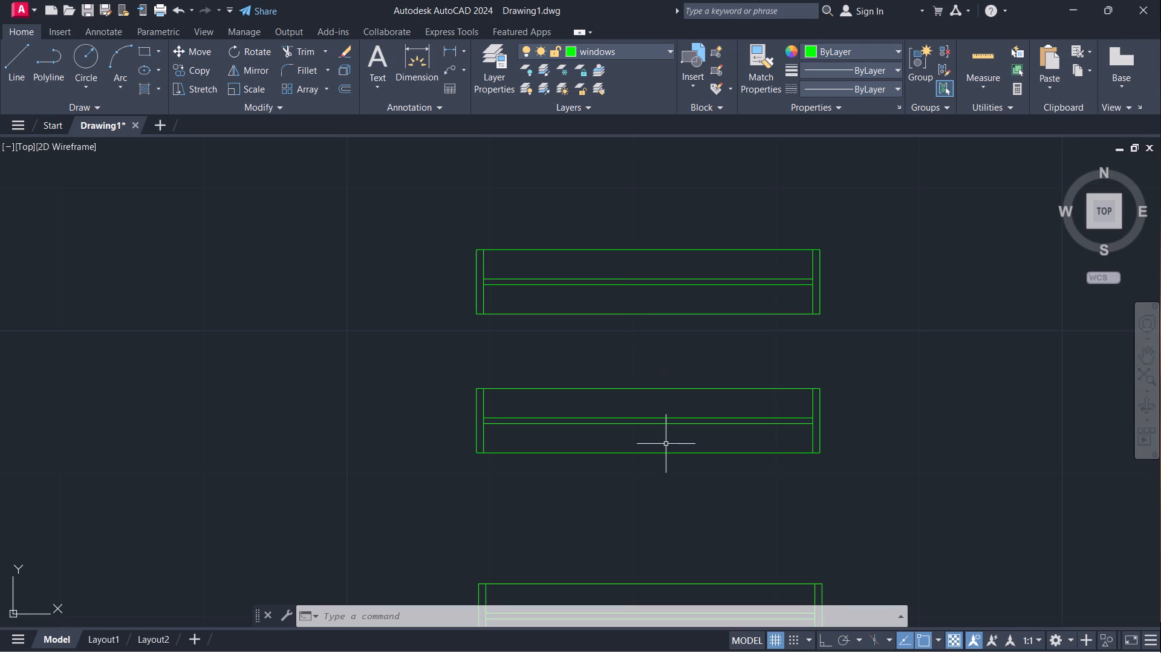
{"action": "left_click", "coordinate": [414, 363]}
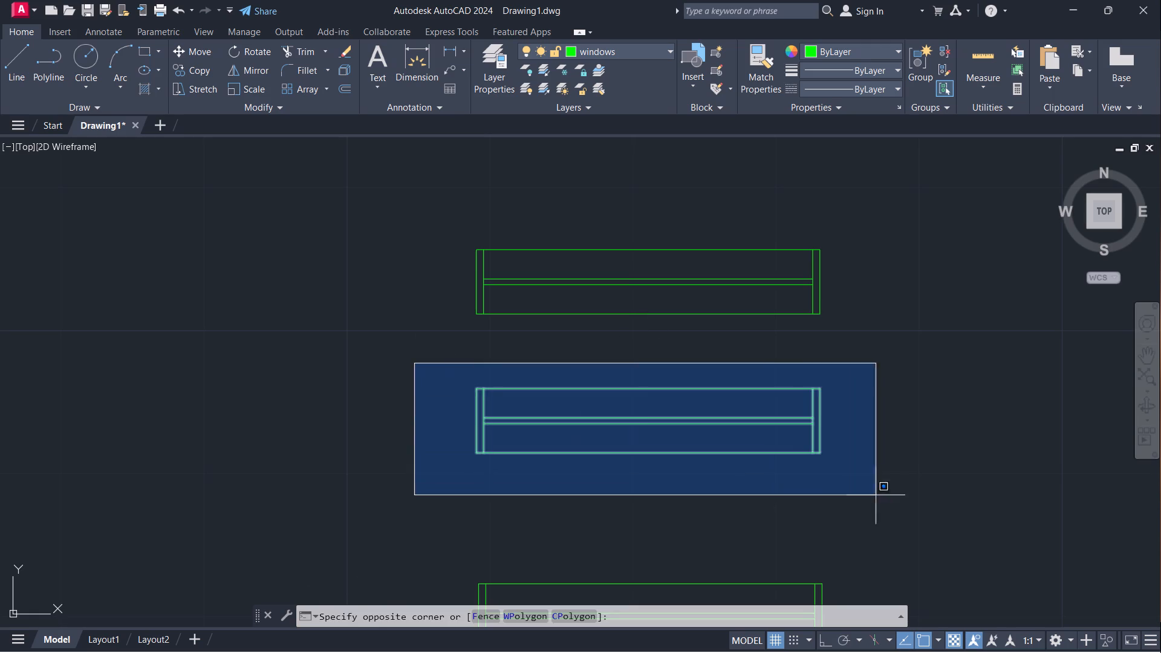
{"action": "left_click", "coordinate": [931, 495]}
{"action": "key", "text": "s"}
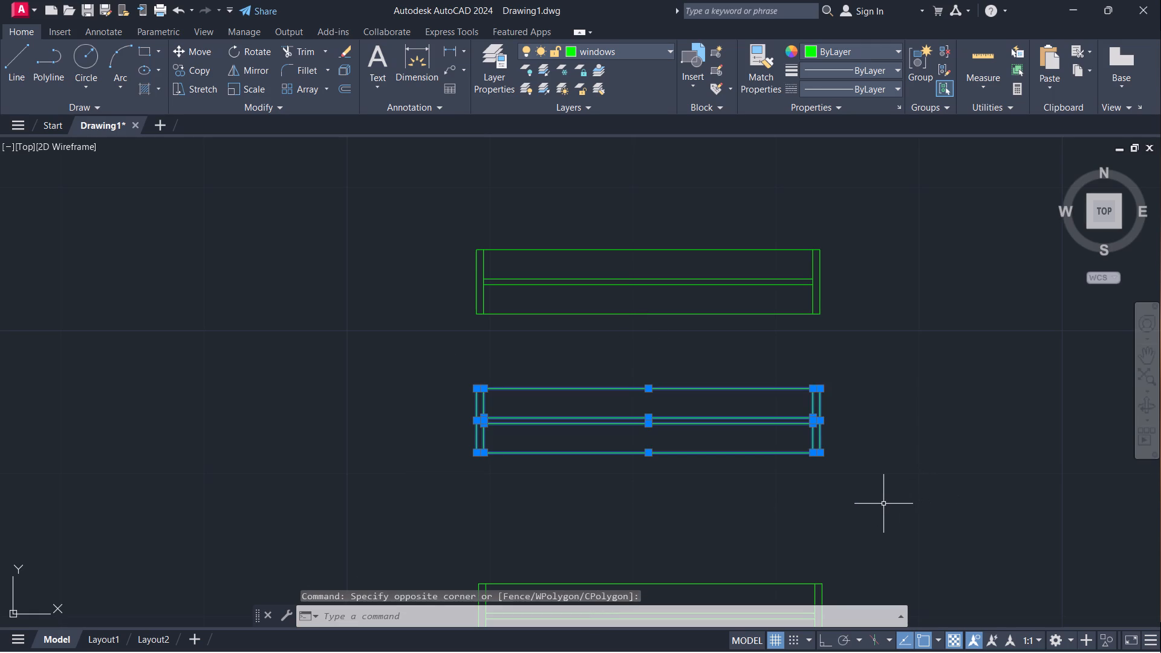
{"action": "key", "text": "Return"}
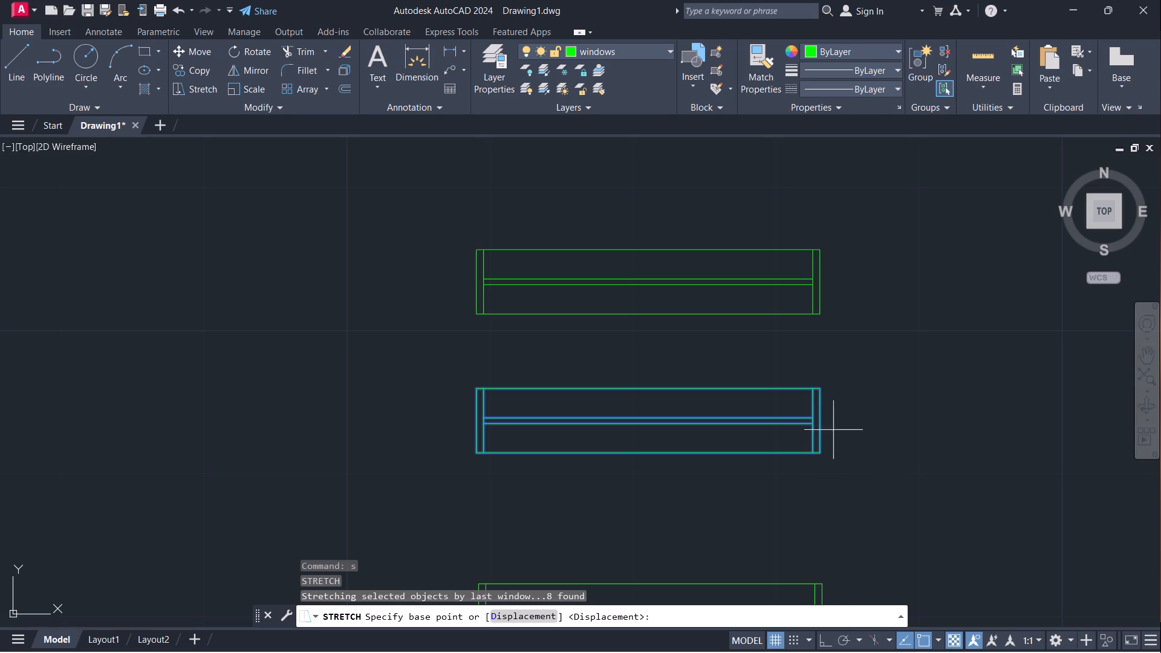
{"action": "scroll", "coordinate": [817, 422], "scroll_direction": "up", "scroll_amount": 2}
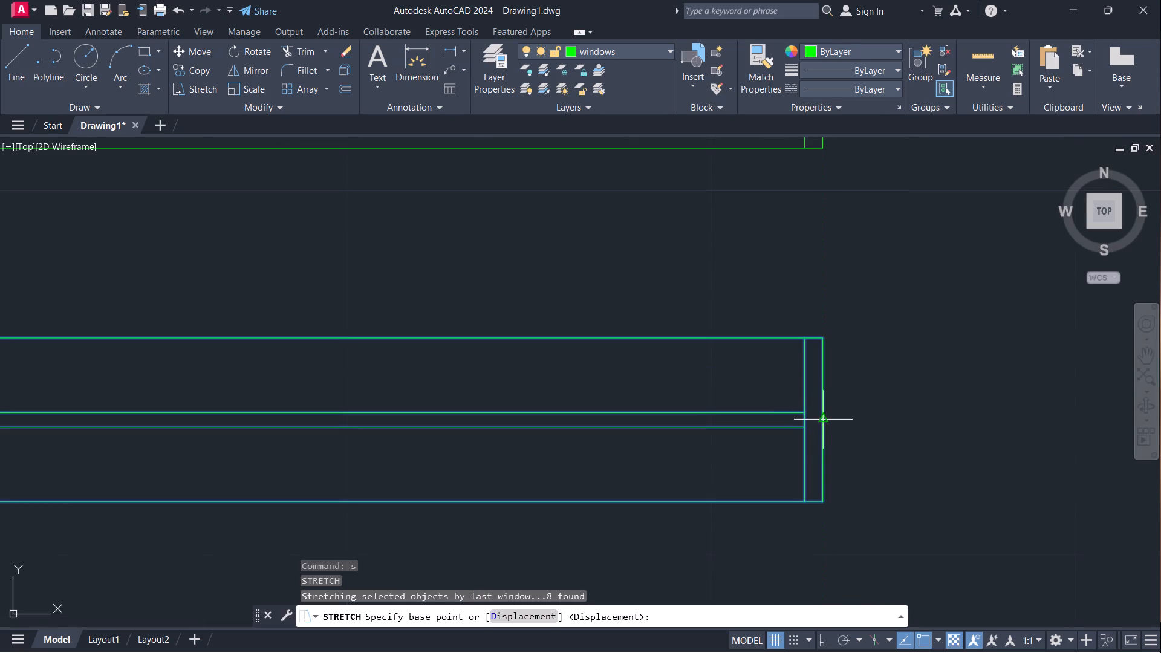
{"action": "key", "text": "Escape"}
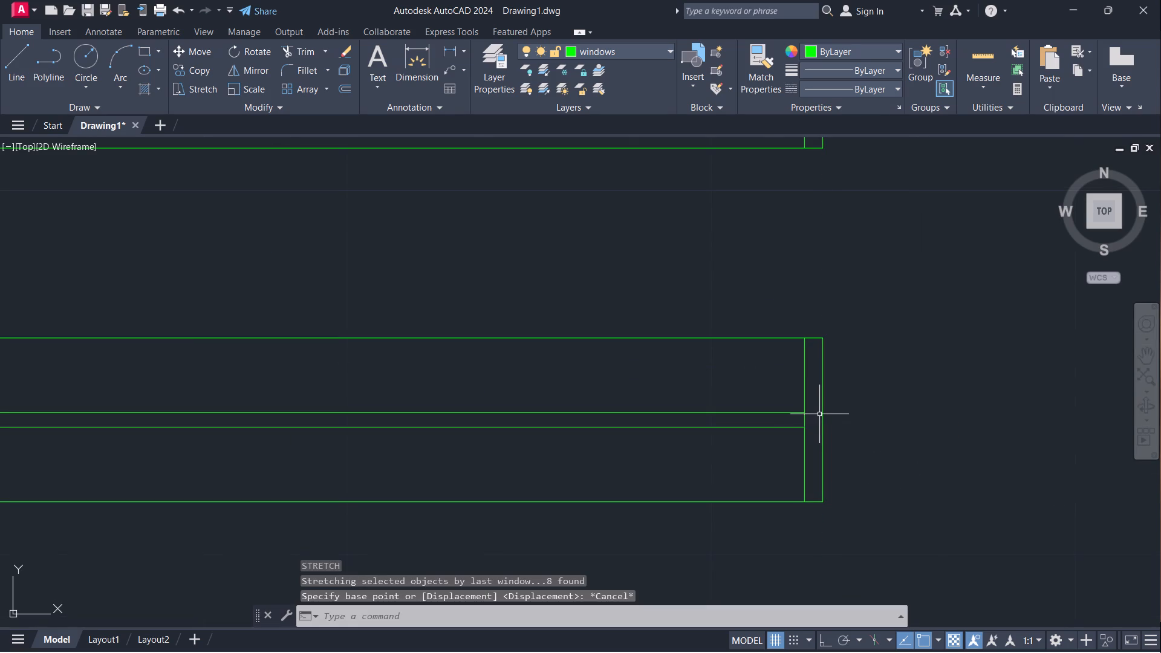
Stretch the two vertical lines at the middle window's right end 1' outward to the right.
{"action": "left_click", "coordinate": [822, 411]}
{"action": "left_click", "coordinate": [804, 406]}
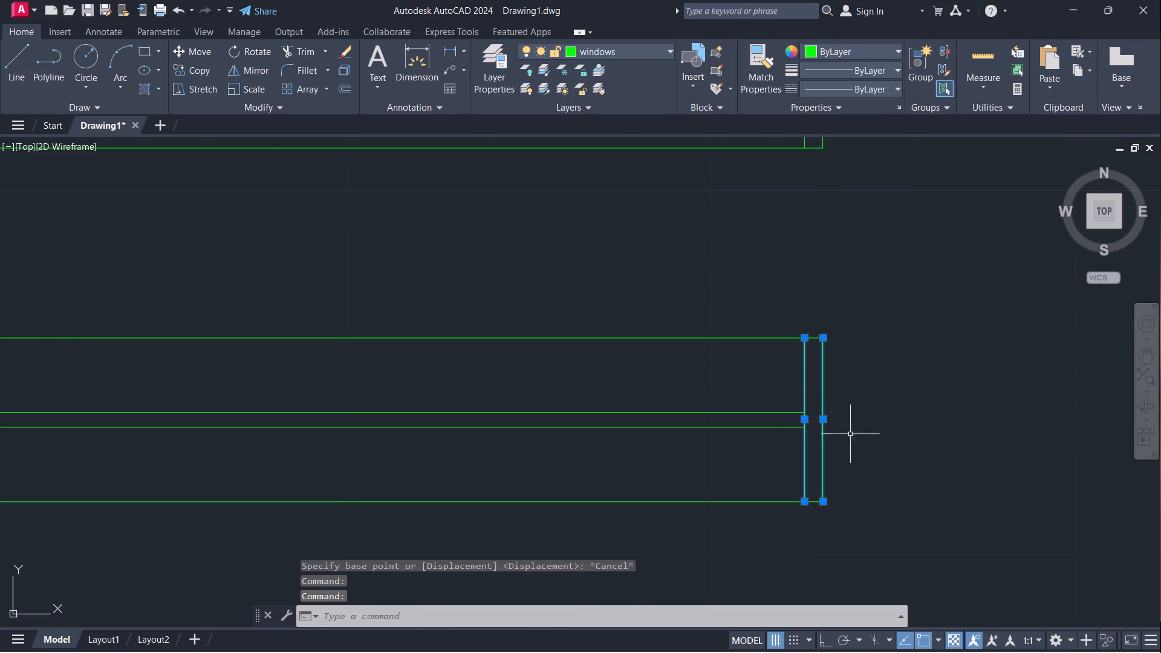
{"action": "key", "text": "s"}
{"action": "key", "text": "Return"}
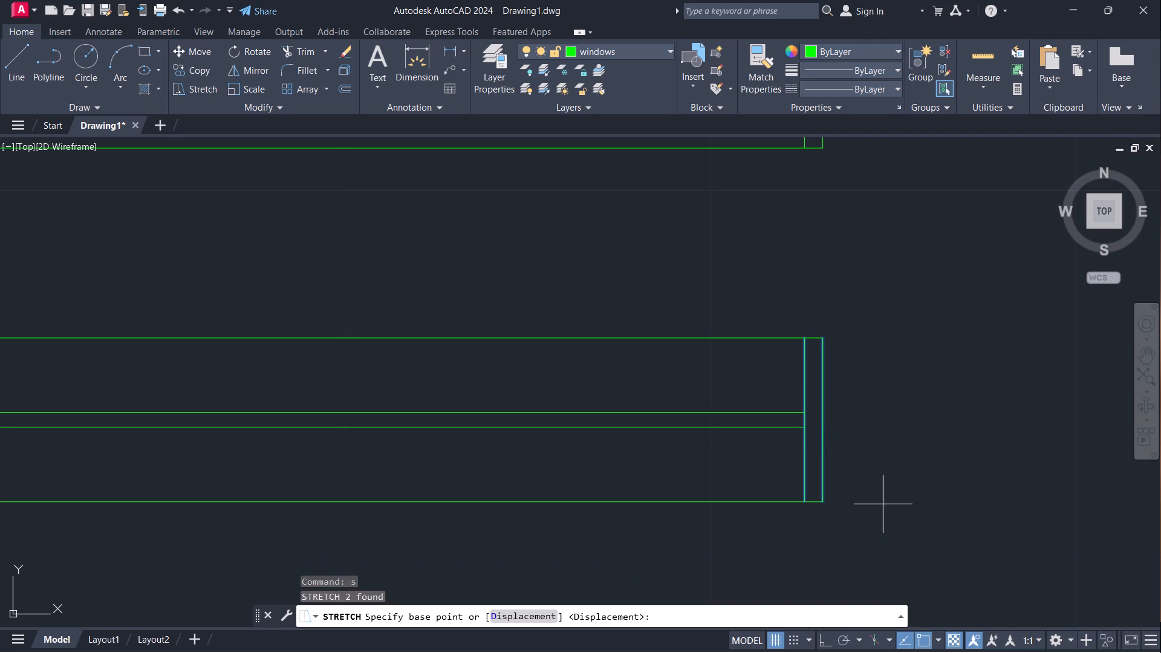
{"action": "left_click", "coordinate": [824, 416]}
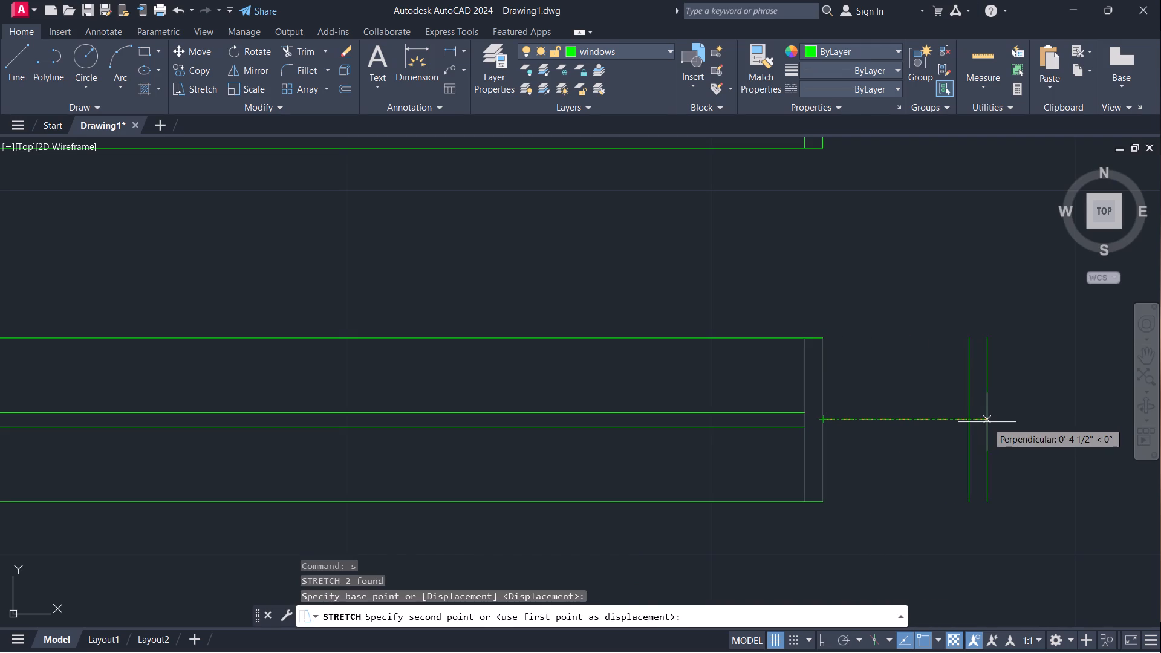
{"action": "type", "text": "1'"}
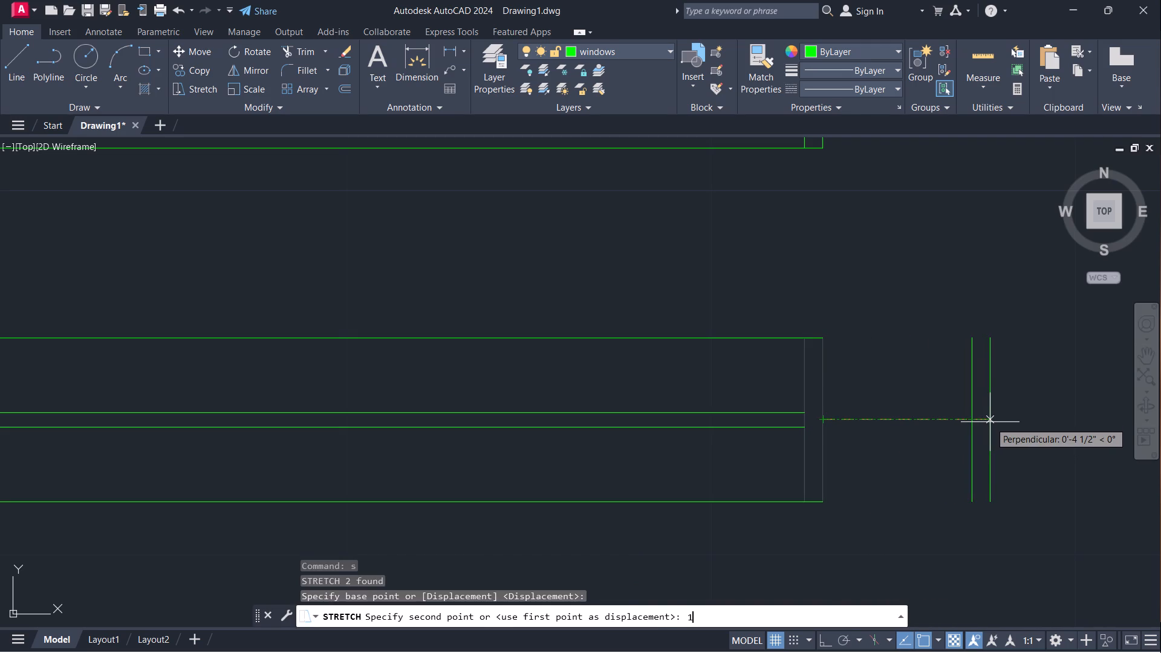
{"action": "key", "text": "Return"}
Stretch the two vertical lines at the bottom window's right end 2' outward to the right.
{"action": "scroll", "coordinate": [986, 420], "scroll_direction": "down", "scroll_amount": 3}
{"action": "middle_click_drag", "start_coordinate": [1012, 443], "coordinate": [836, 397]}
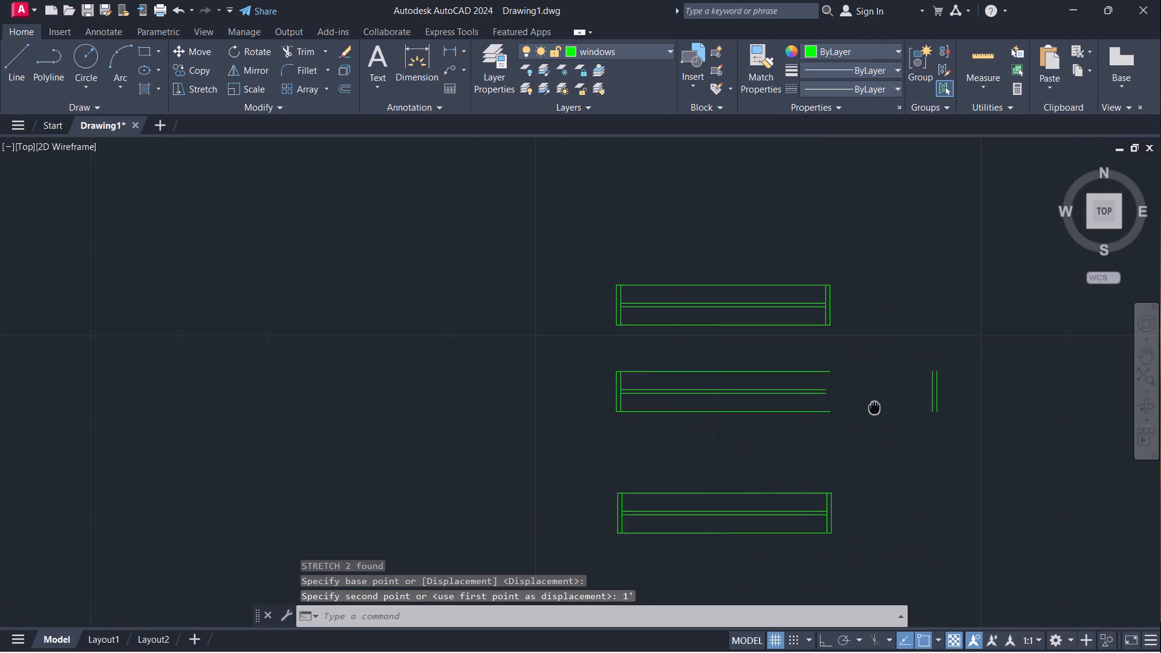
{"action": "middle_click_drag", "start_coordinate": [836, 397], "coordinate": [726, 378]}
{"action": "scroll", "coordinate": [686, 482], "scroll_direction": "up", "scroll_amount": 2}
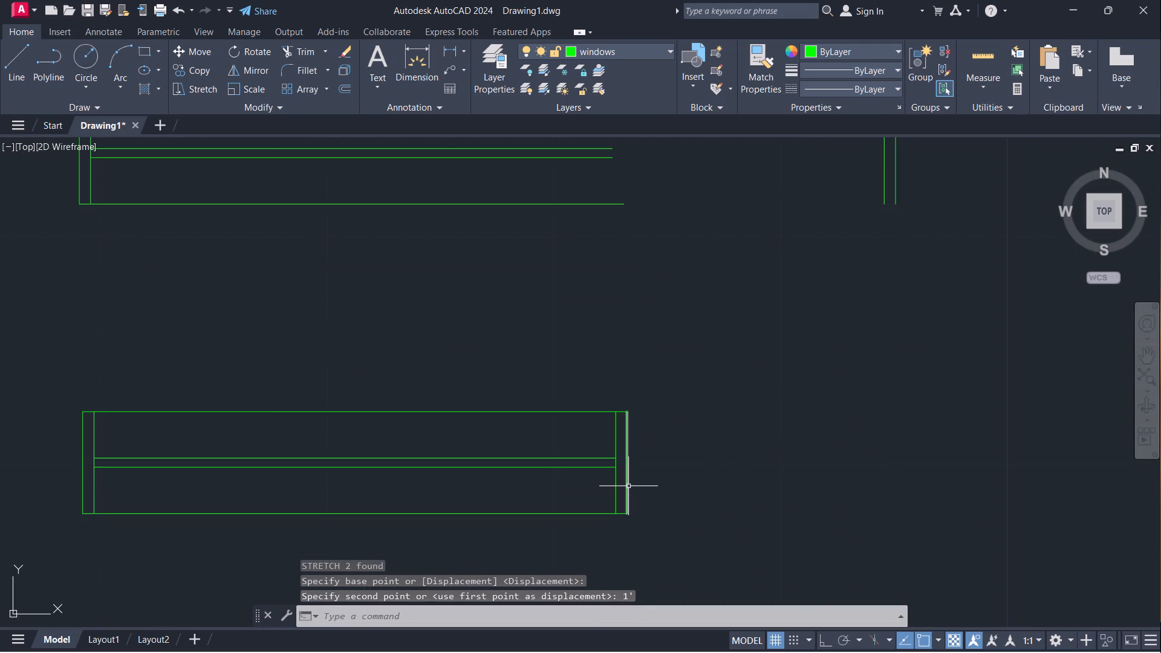
{"action": "left_click", "coordinate": [628, 486]}
{"action": "left_click", "coordinate": [616, 486]}
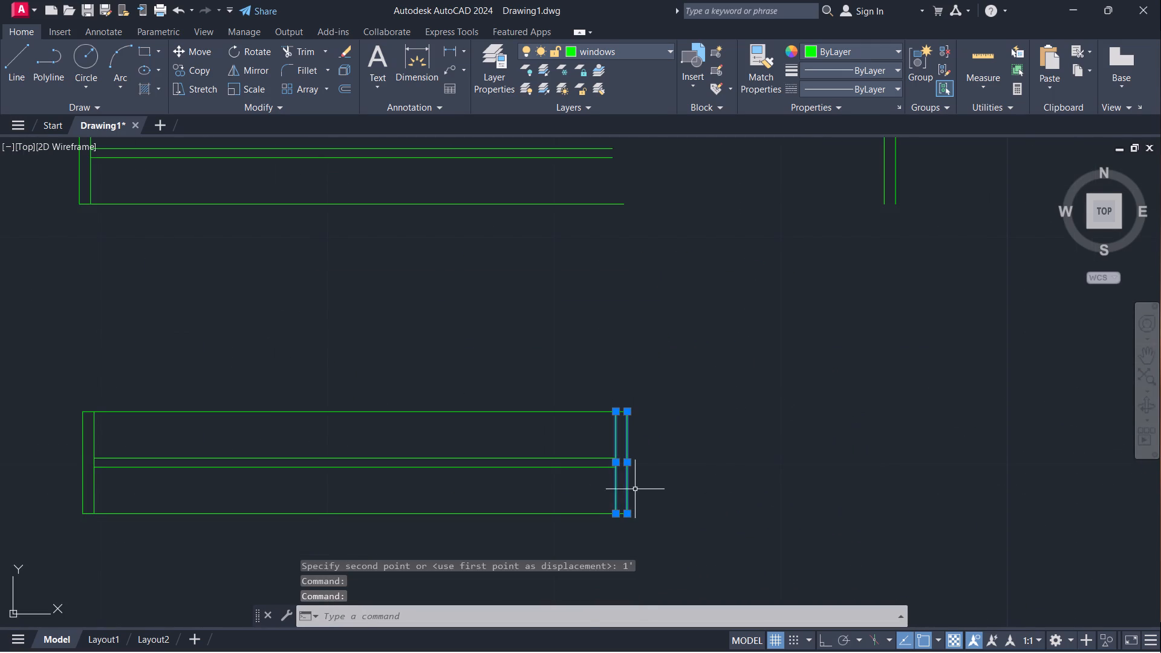
{"action": "key", "text": "s"}
{"action": "key", "text": "Return"}
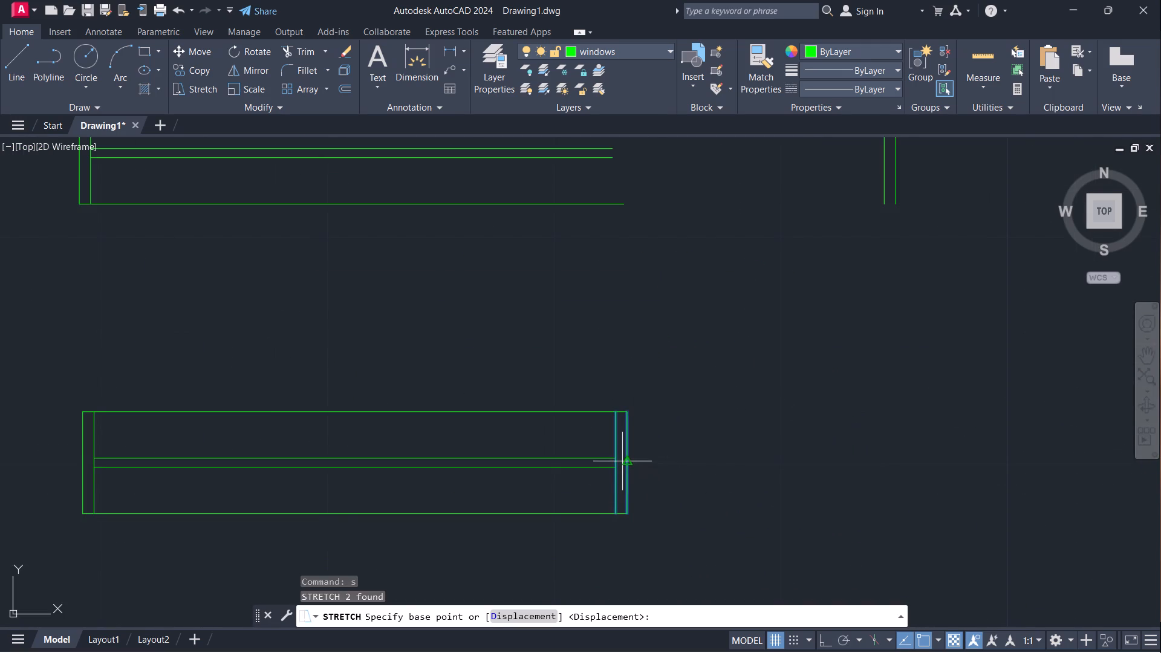
{"action": "left_click", "coordinate": [623, 463]}
{"action": "type", "text": "2'"}
{"action": "key", "text": "Return"}
Extend the middle window's outer edges to its outermost right end line and its two glass lines to the inner one.
{"action": "scroll", "coordinate": [772, 460], "scroll_direction": "down", "scroll_amount": 2}
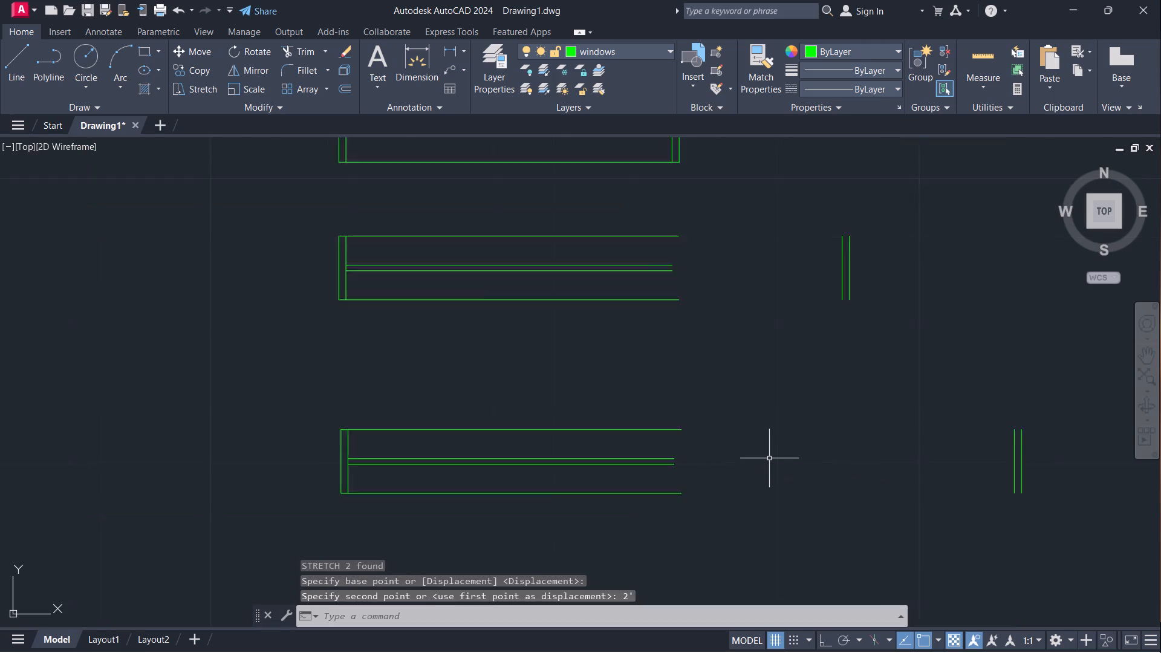
{"action": "scroll", "coordinate": [764, 455], "scroll_direction": "down", "scroll_amount": 1}
{"action": "key", "text": "Escape"}
{"action": "key", "text": "e"}
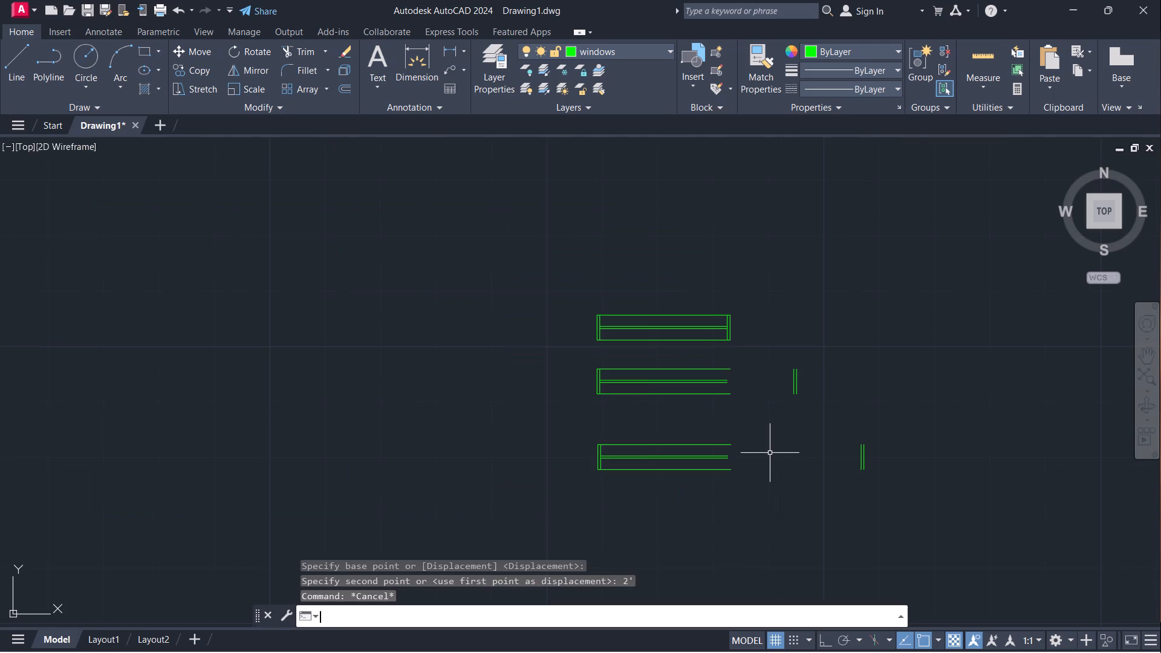
{"action": "key", "text": "x"}
{"action": "key", "text": "Return"}
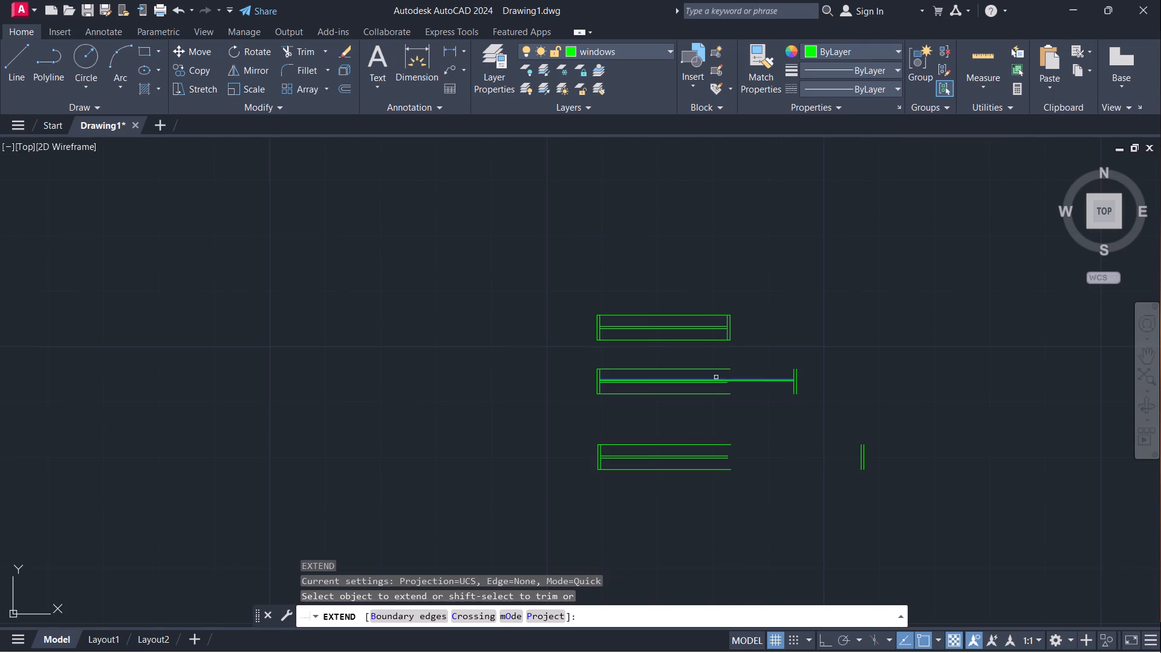
{"action": "left_click", "coordinate": [714, 367]}
{"action": "left_click", "coordinate": [721, 378]}
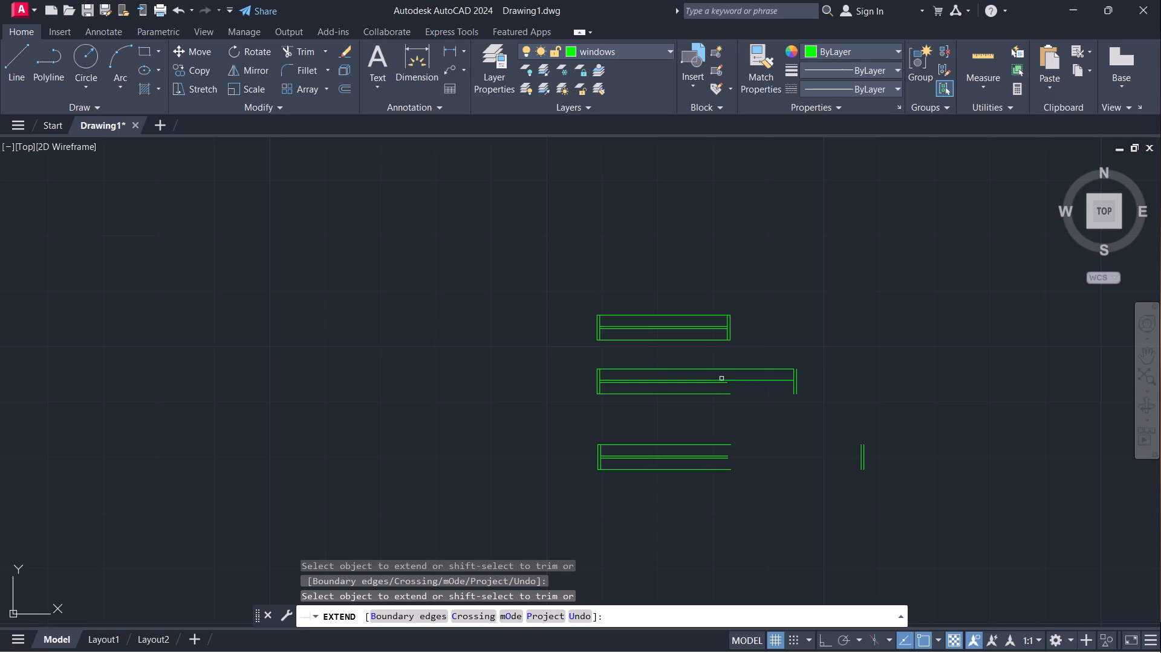
{"action": "left_click", "coordinate": [715, 384]}
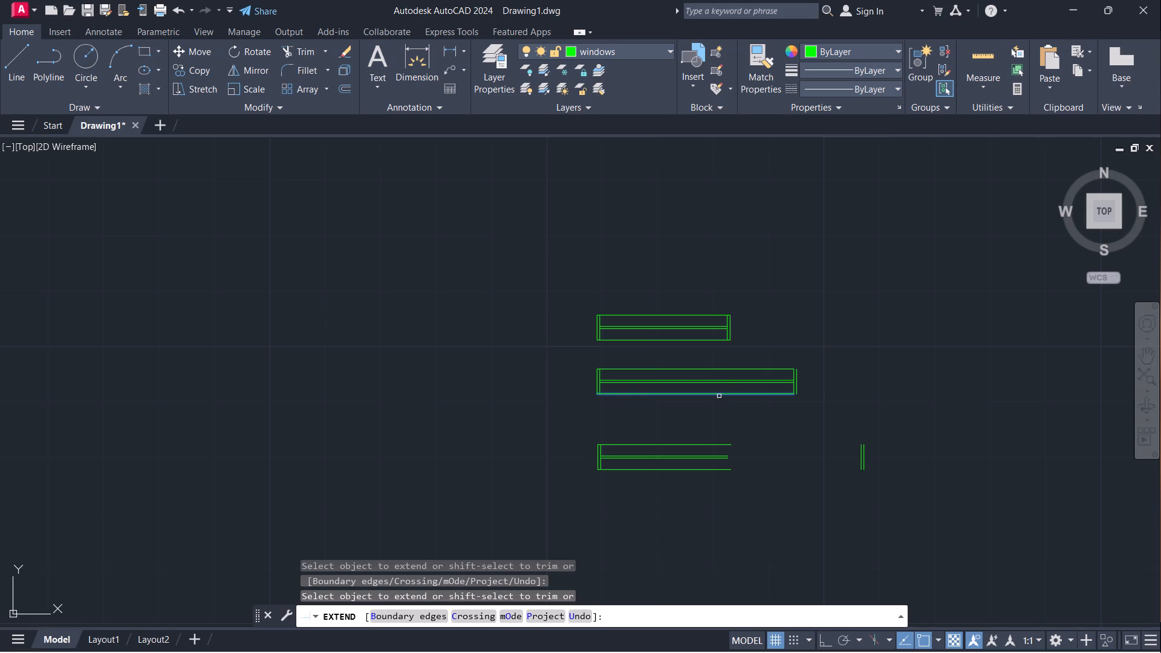
{"action": "left_click", "coordinate": [719, 396]}
{"action": "left_click", "coordinate": [763, 394]}
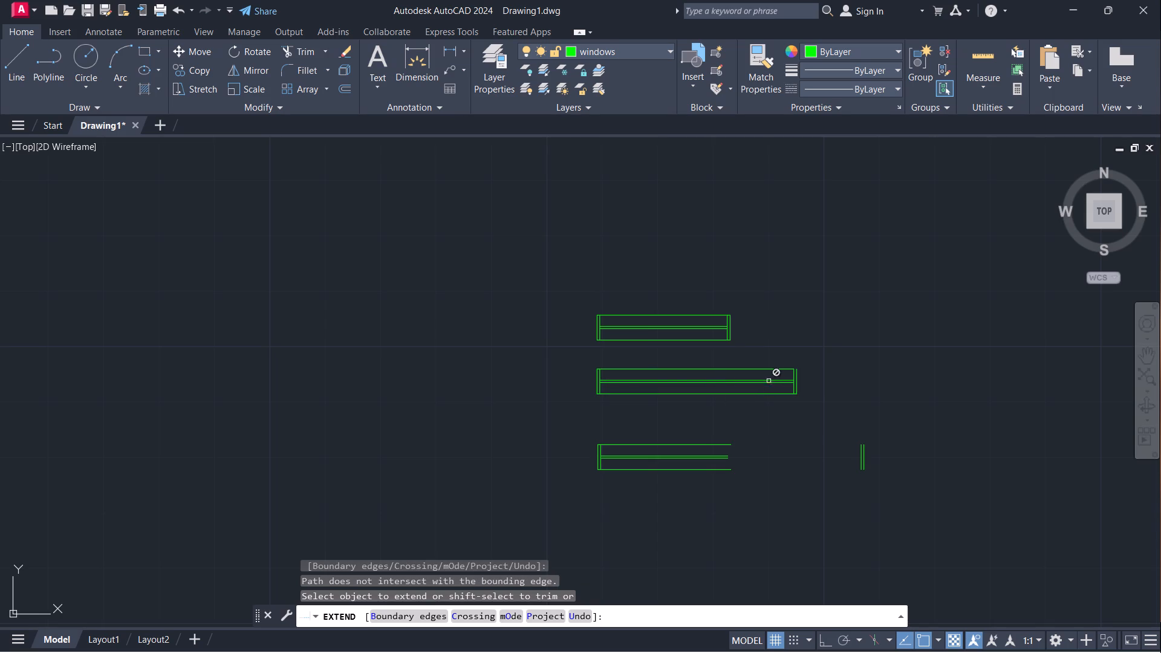
{"action": "left_click", "coordinate": [777, 367]}
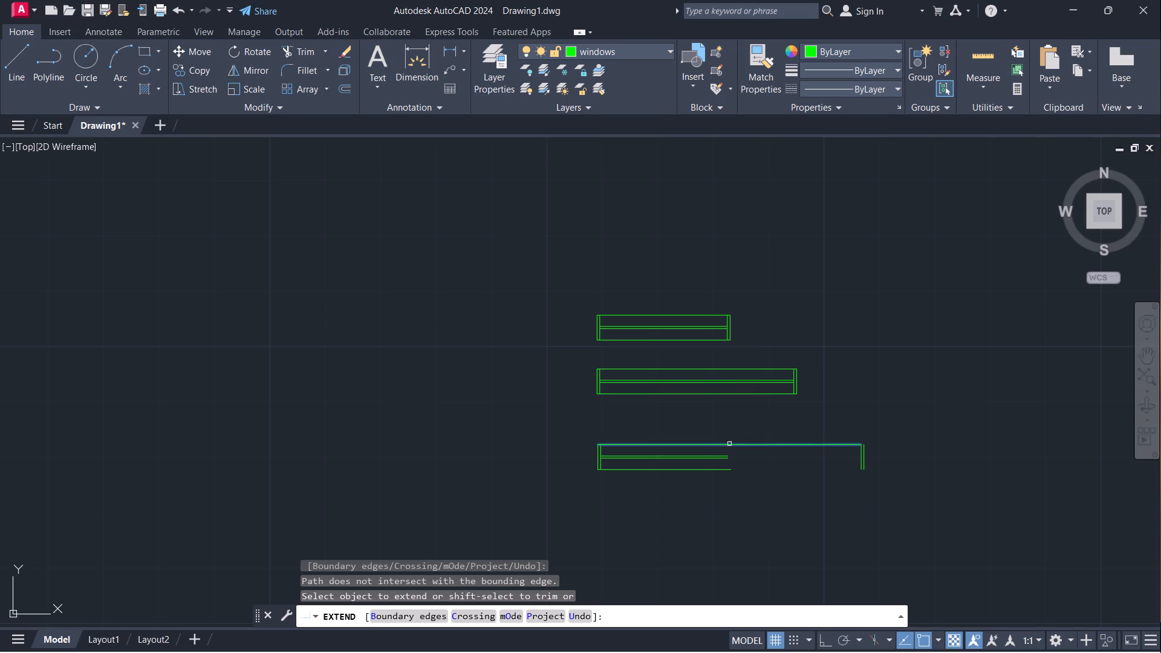
Extend the bottom window's outer edges to its outermost right end line and its two glass lines to the inner one.
{"action": "left_click", "coordinate": [729, 444]}
{"action": "left_click", "coordinate": [759, 444]}
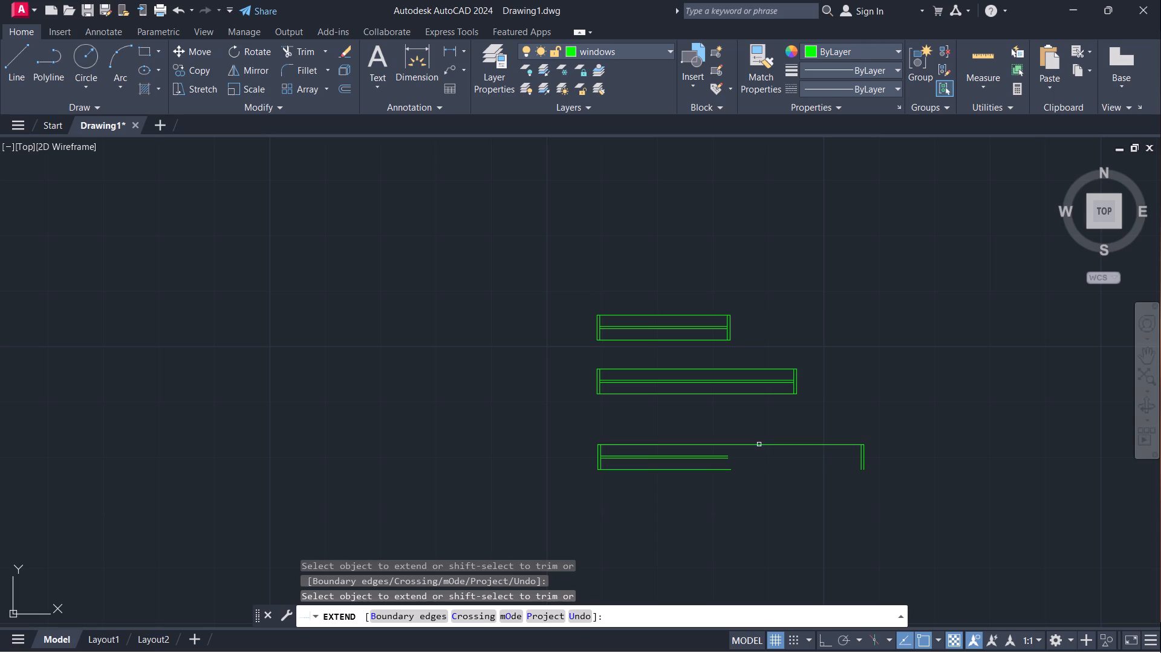
{"action": "left_click", "coordinate": [723, 456]}
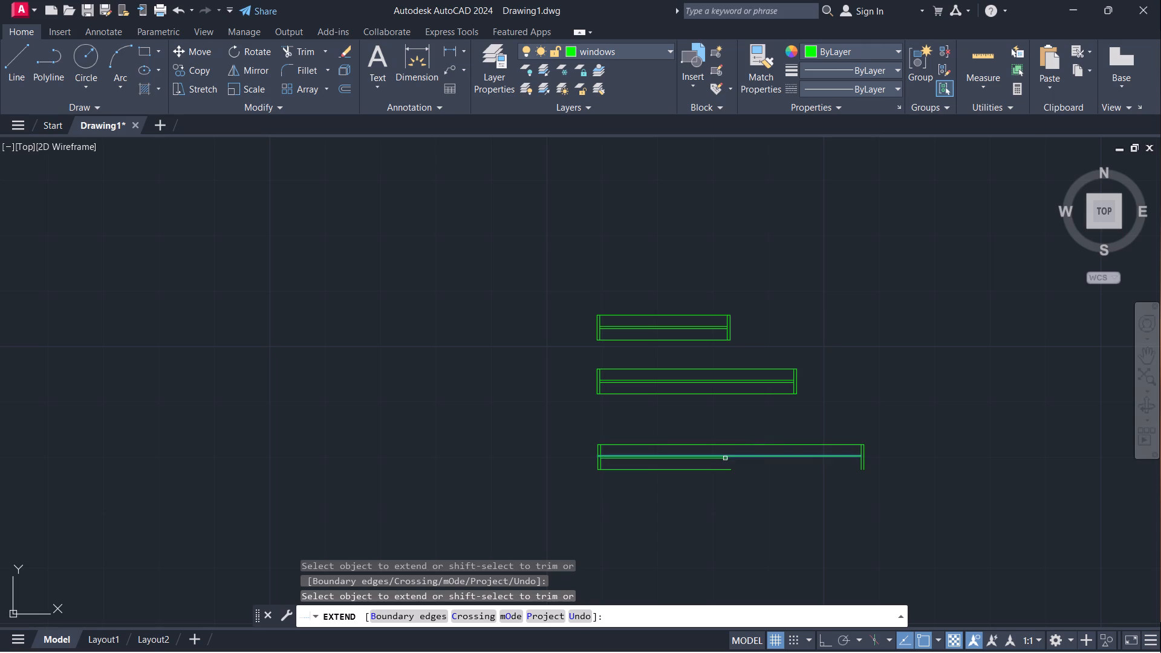
{"action": "left_click", "coordinate": [725, 458]}
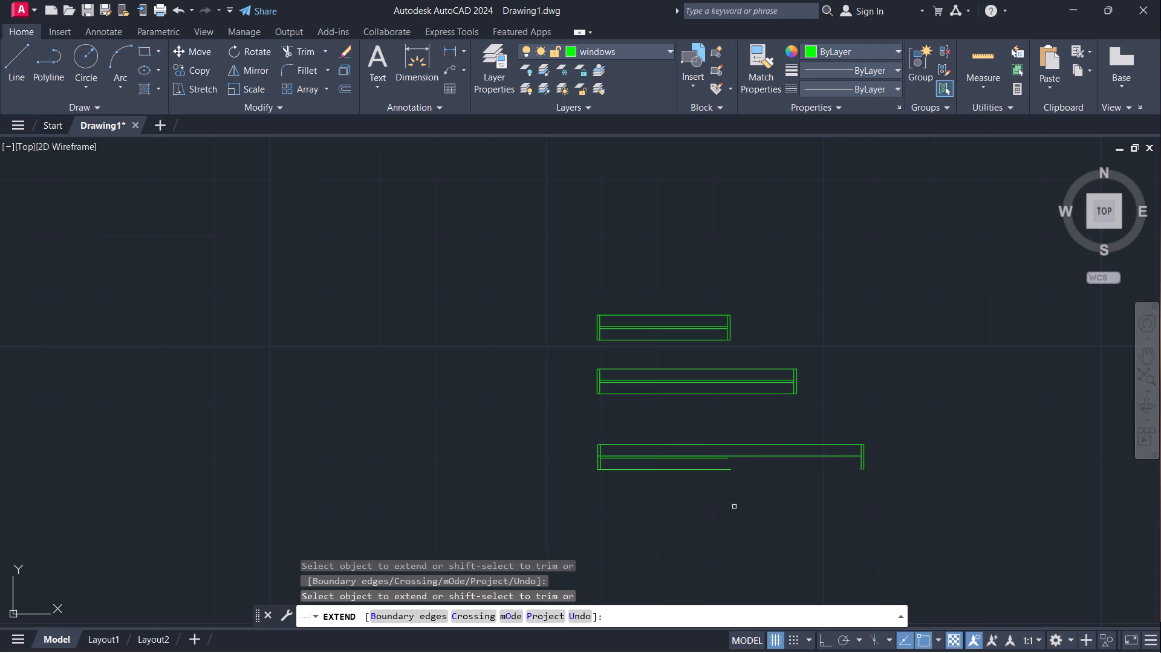
{"action": "scroll", "coordinate": [720, 528], "scroll_direction": "up", "scroll_amount": 1}
{"action": "left_click", "coordinate": [717, 419]}
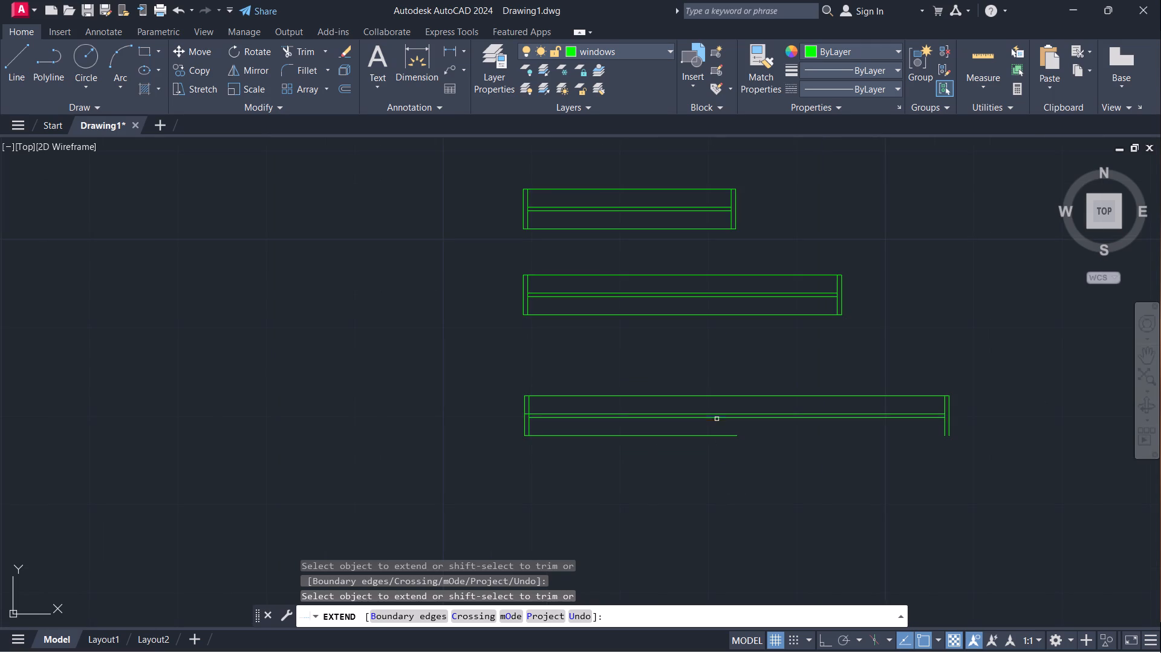
{"action": "left_click", "coordinate": [722, 438]}
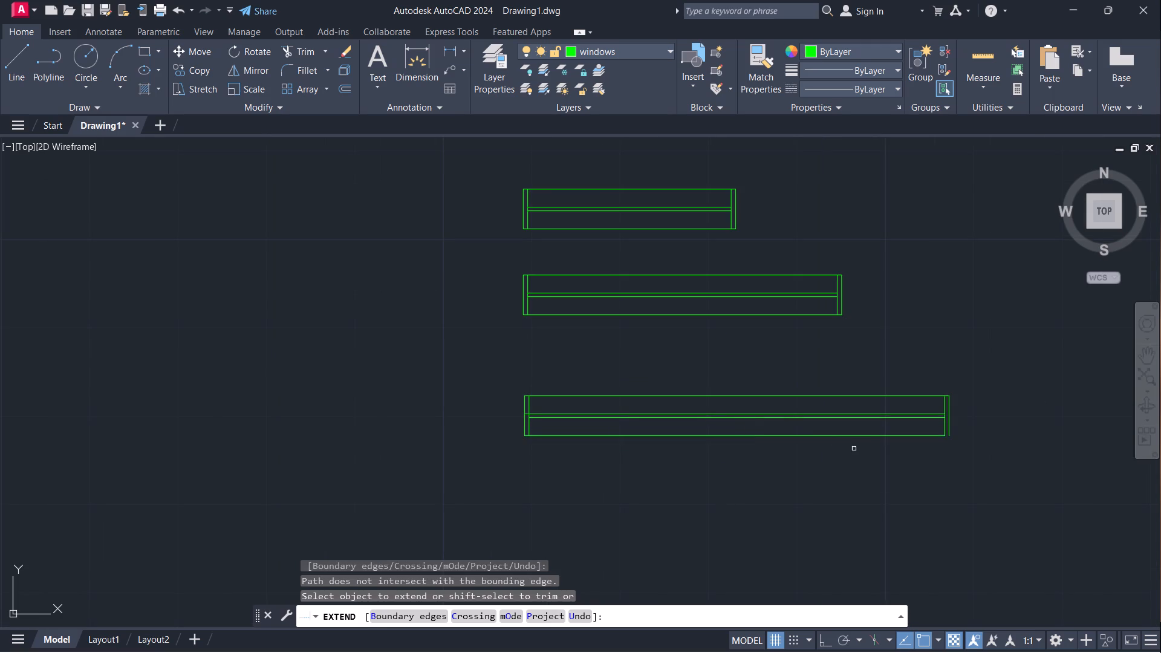
{"action": "left_click", "coordinate": [880, 436]}
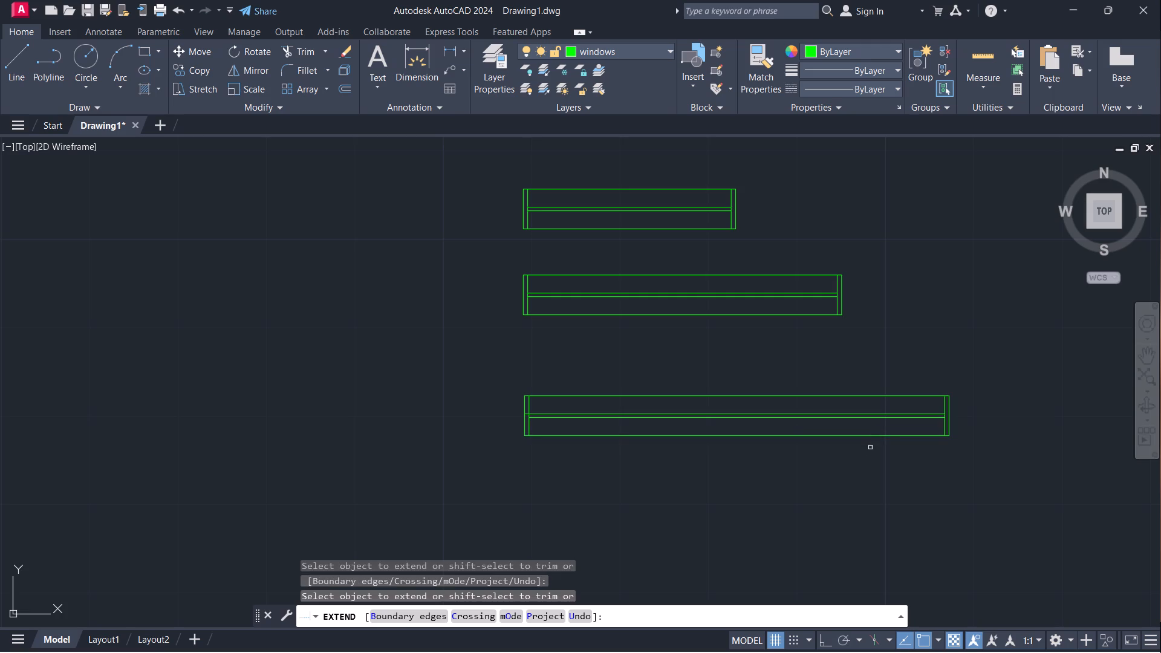
{"action": "key", "text": "Escape"}
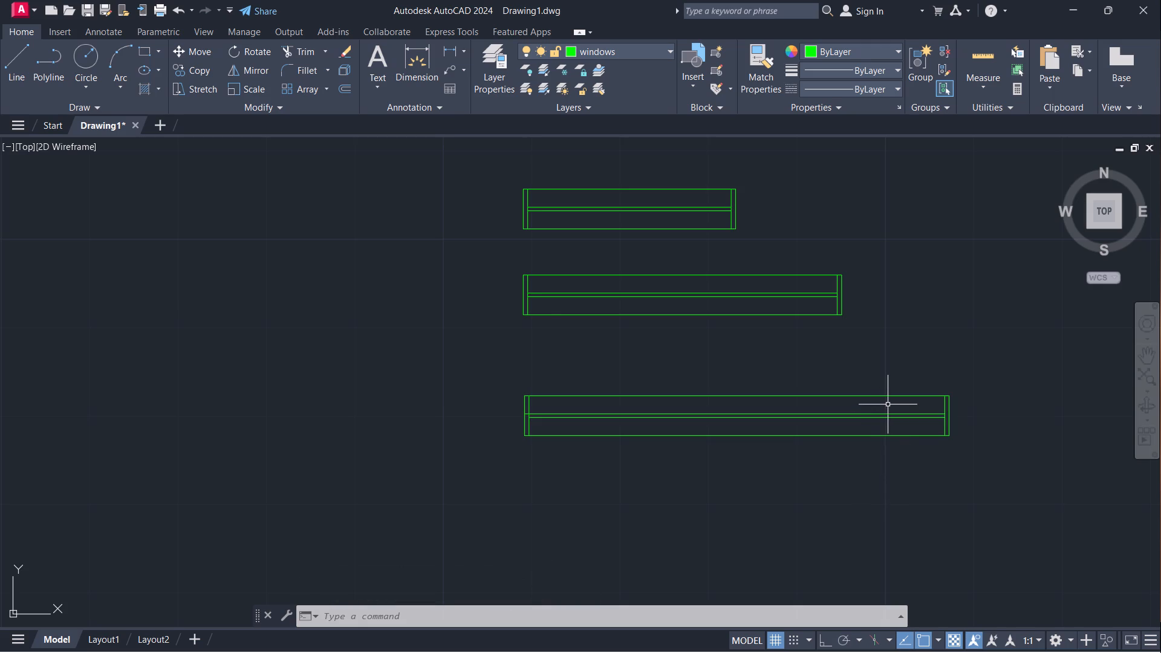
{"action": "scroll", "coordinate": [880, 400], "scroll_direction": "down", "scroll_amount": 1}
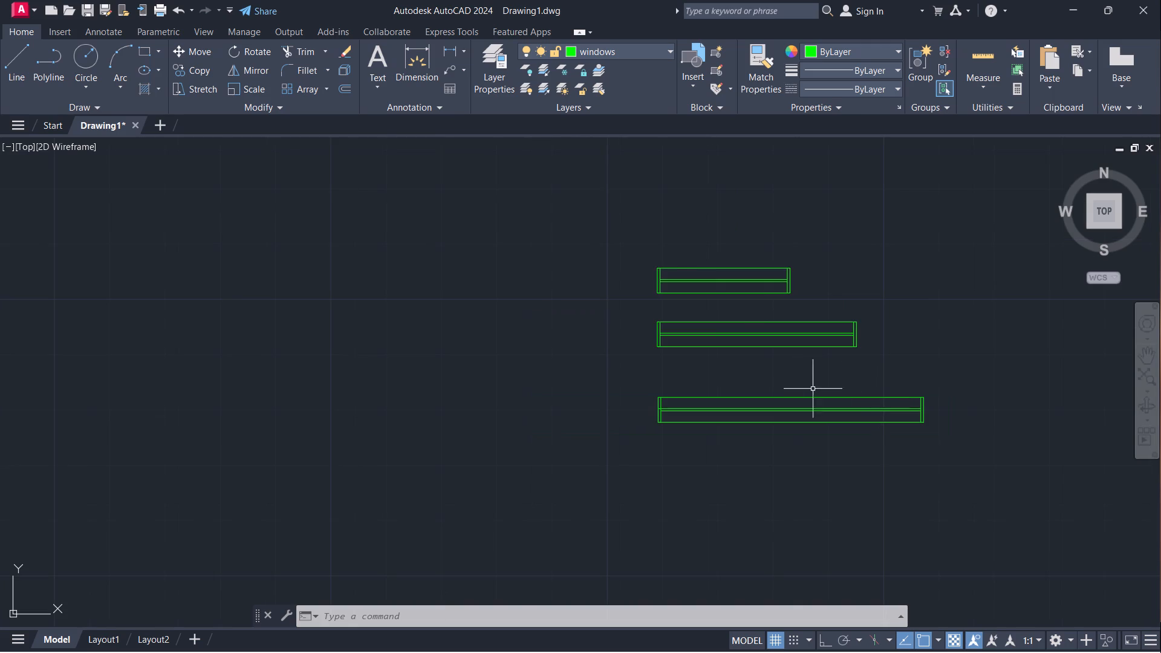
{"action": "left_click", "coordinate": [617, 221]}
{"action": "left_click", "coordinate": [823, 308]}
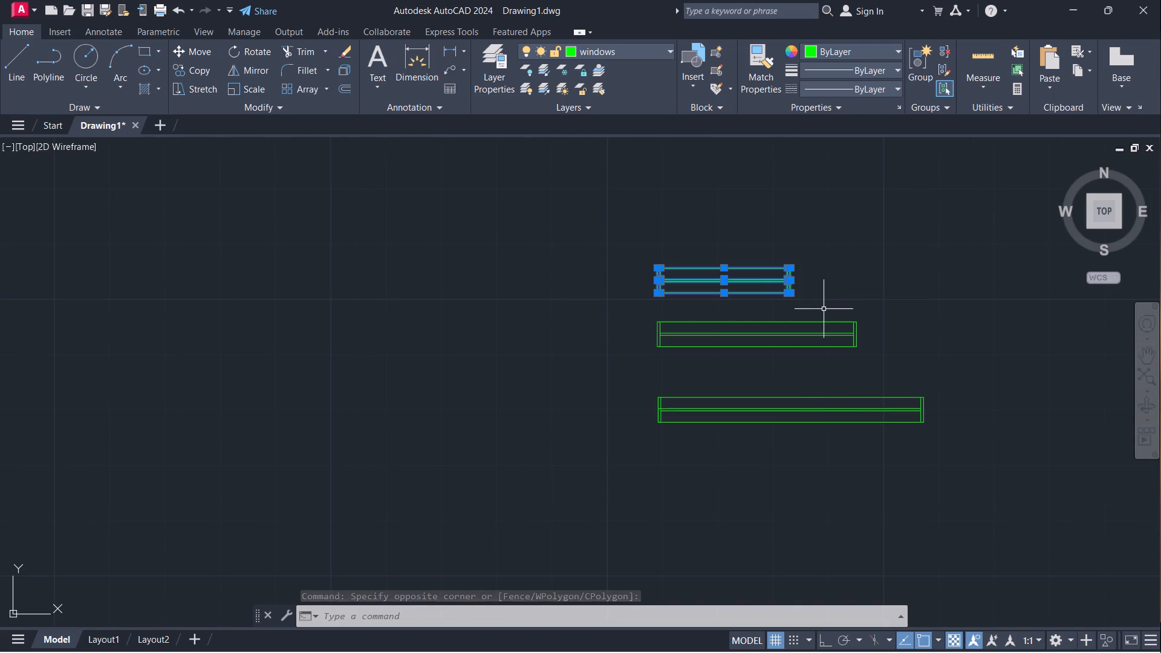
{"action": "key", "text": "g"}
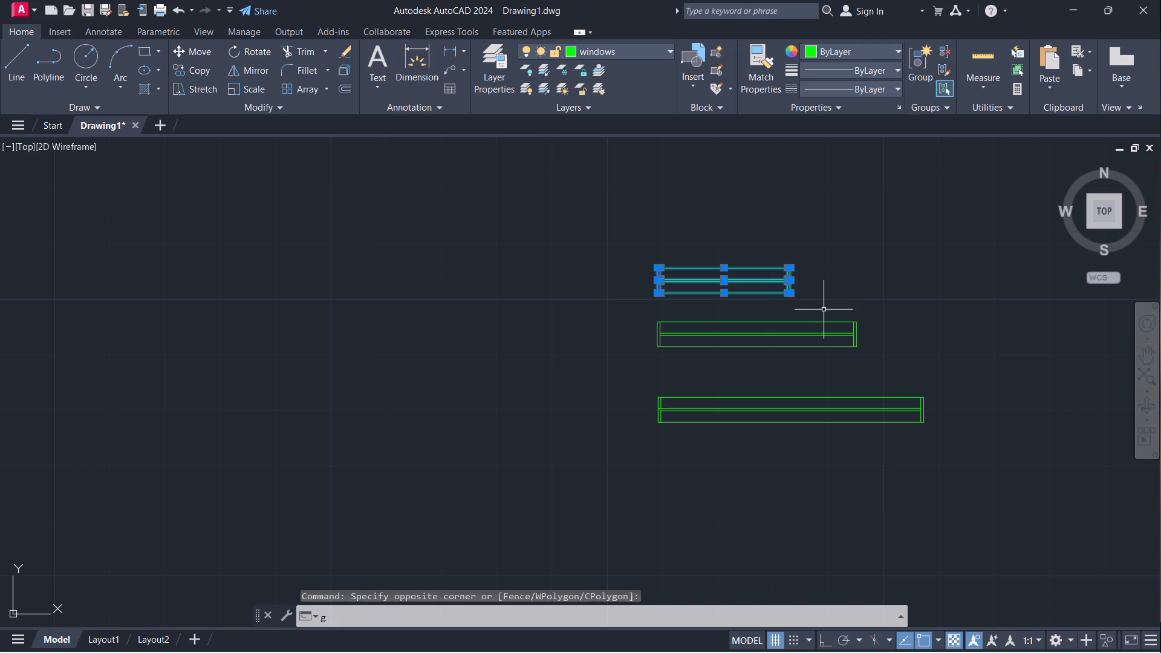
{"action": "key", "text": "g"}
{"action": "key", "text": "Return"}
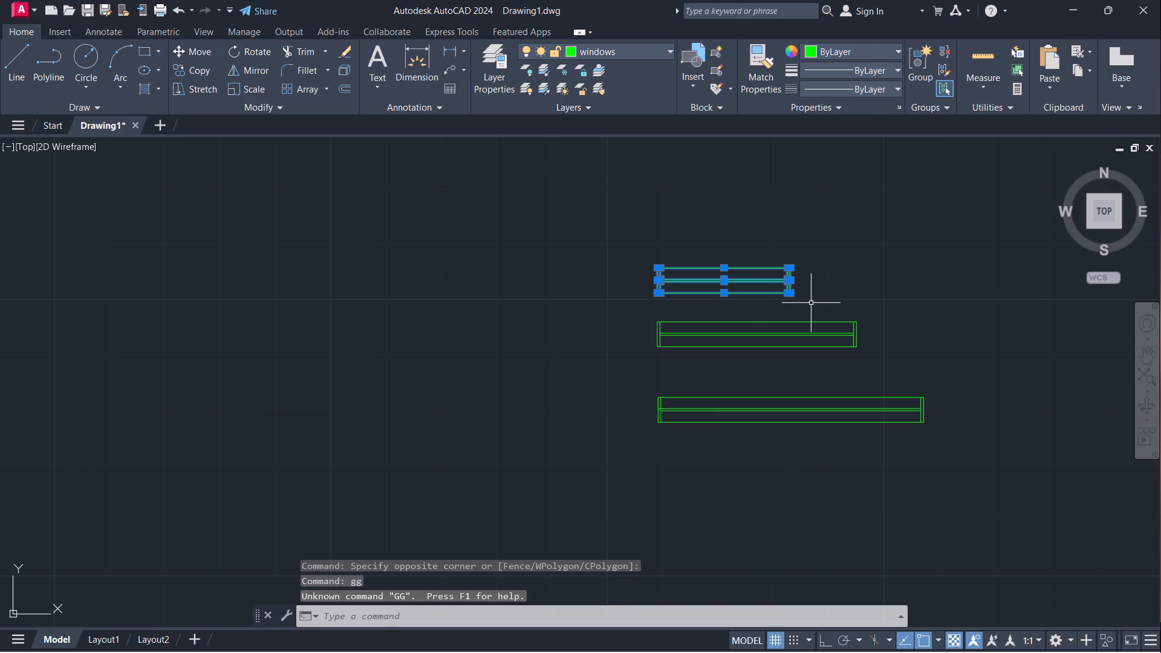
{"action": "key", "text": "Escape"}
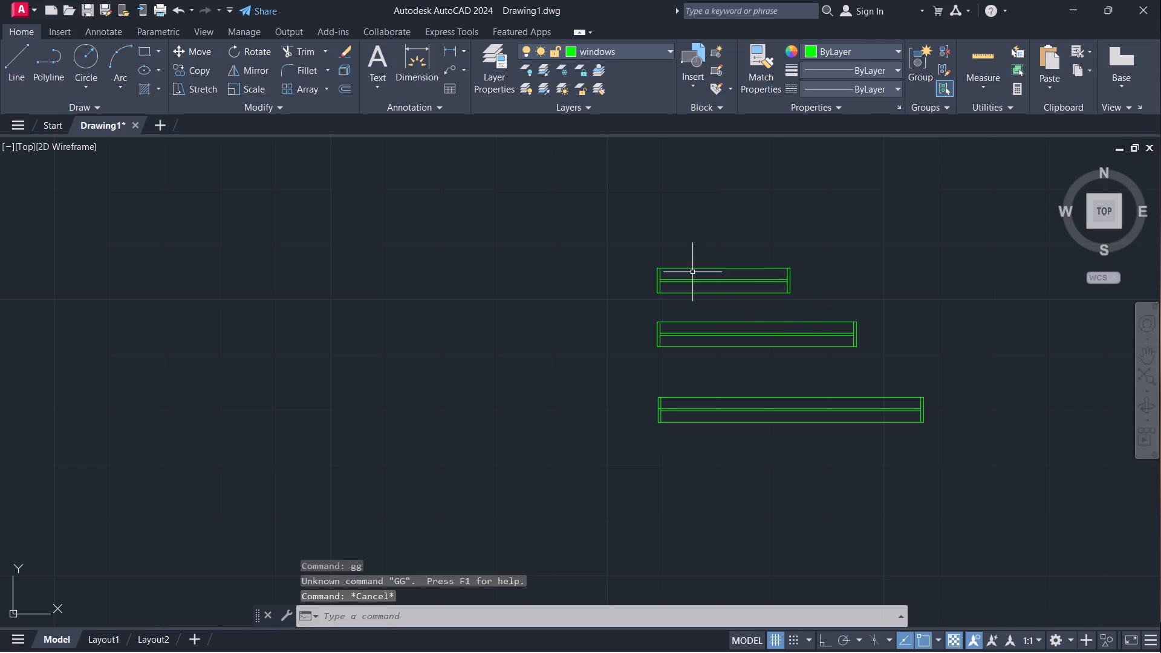
Group all the lines of the top, shortest window symbol into one object.
{"action": "left_click", "coordinate": [642, 247]}
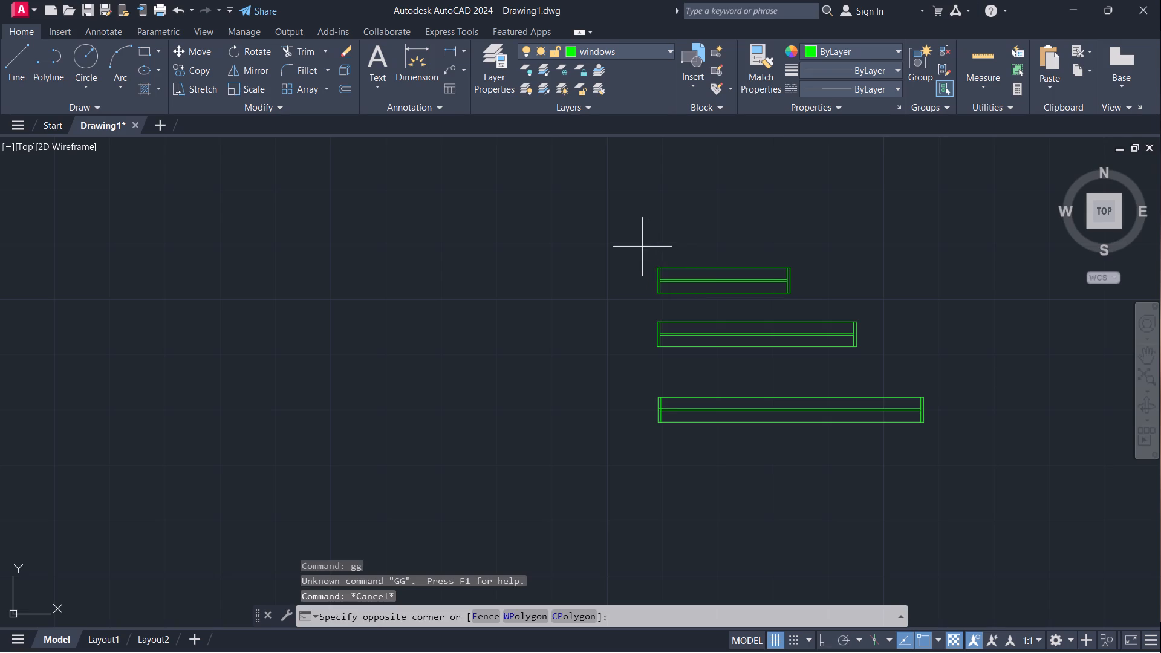
{"action": "left_click", "coordinate": [823, 307]}
{"action": "key", "text": "g"}
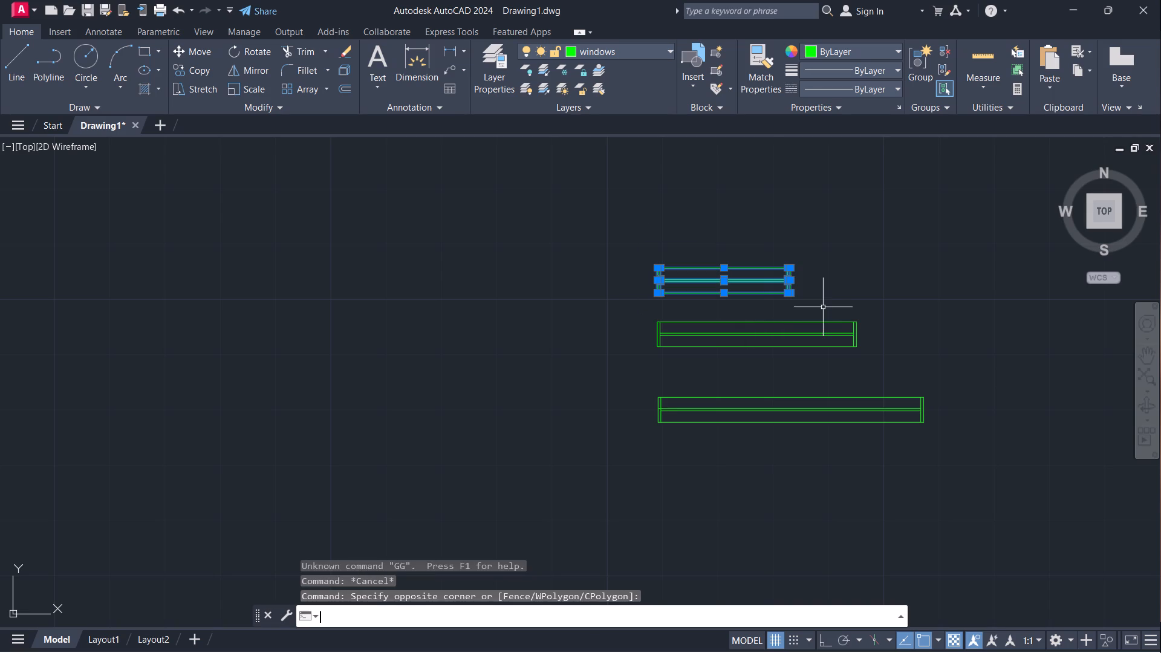
{"action": "key", "text": "Return"}
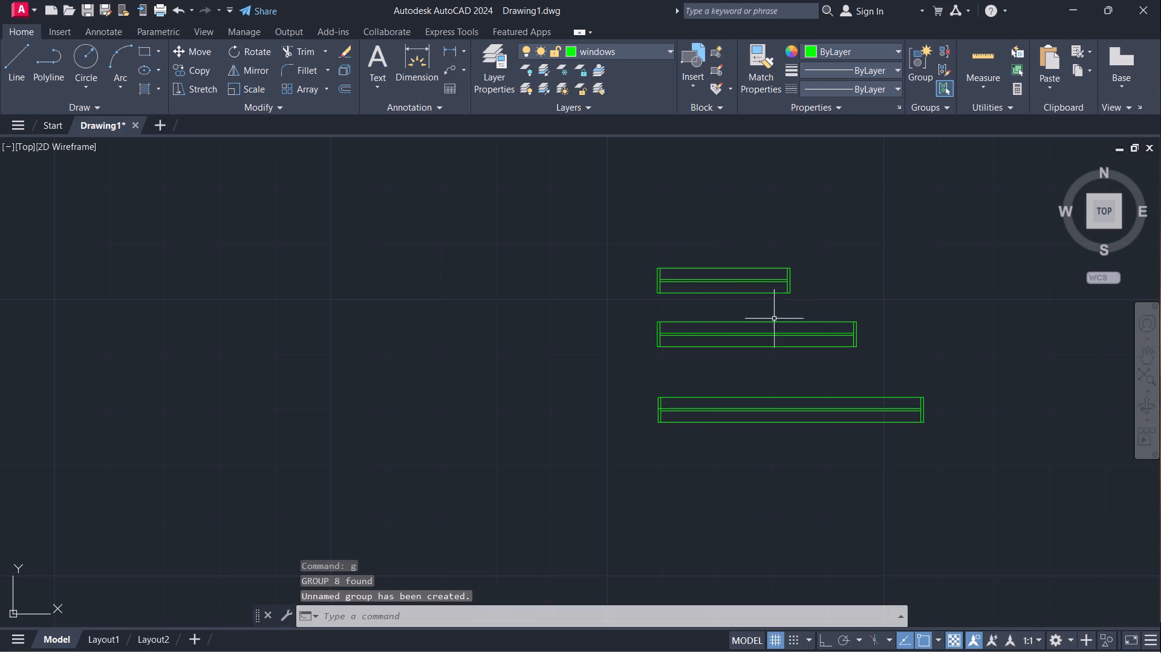
Group all the lines of the middle window symbol into one object.
{"action": "left_click", "coordinate": [647, 310]}
{"action": "left_click", "coordinate": [937, 356]}
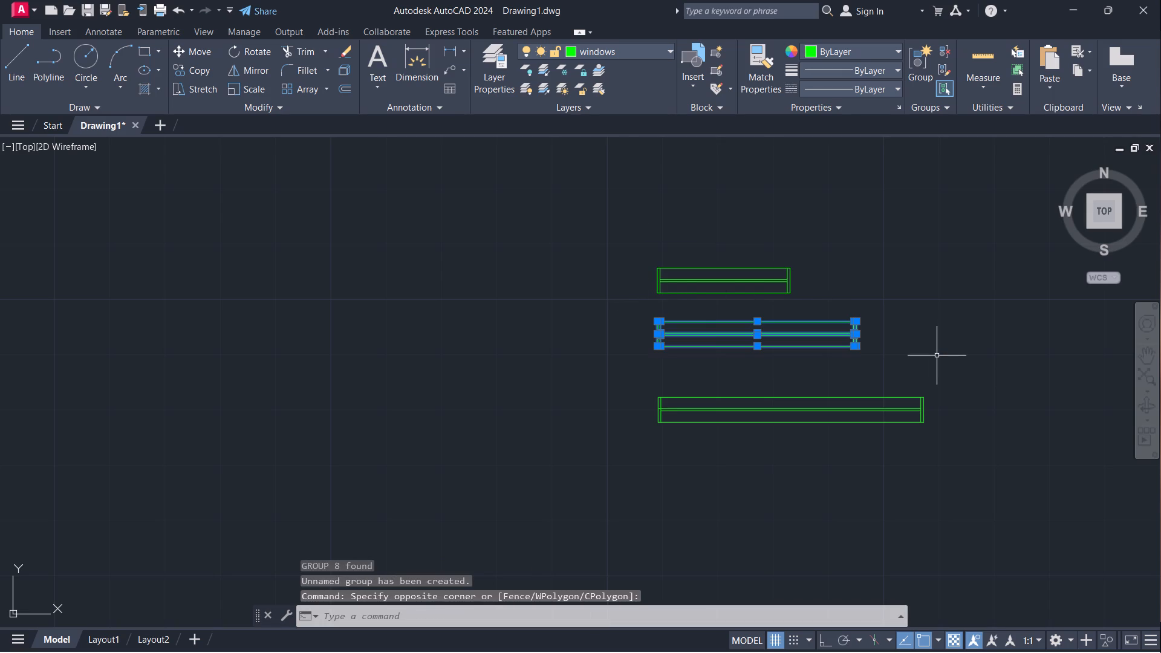
{"action": "key", "text": "g"}
{"action": "key", "text": "Return"}
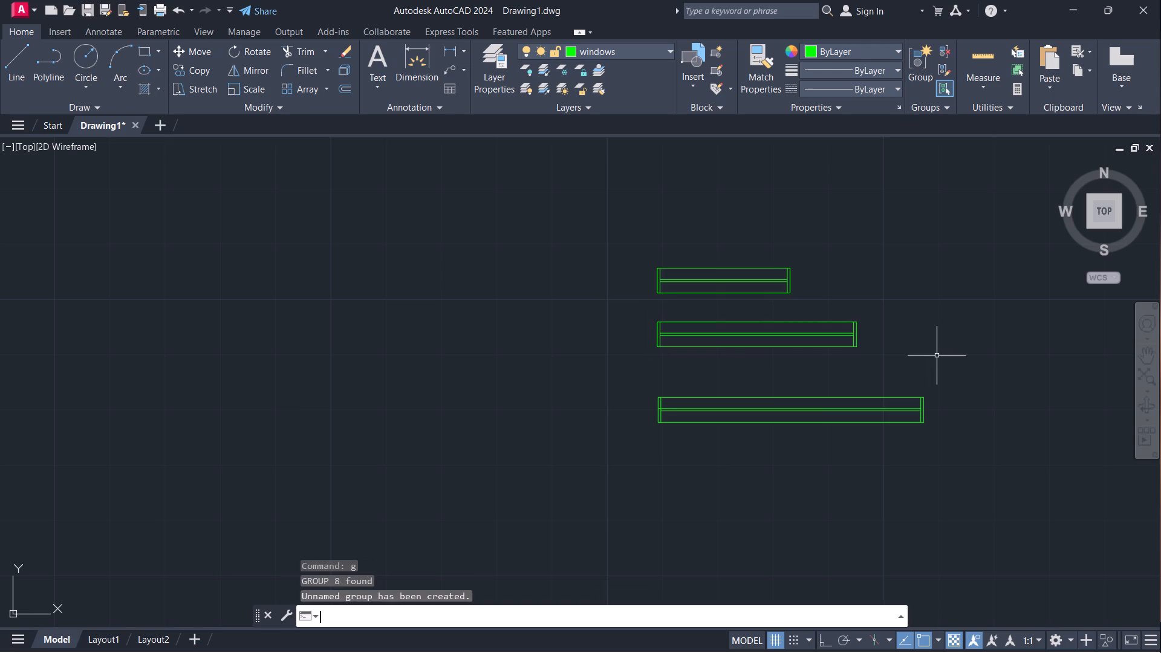
Group all the lines of the bottom, longest window symbol into one object.
{"action": "left_click_drag", "start_coordinate": [640, 378], "coordinate": [646, 379]}
{"action": "left_click", "coordinate": [1040, 439]}
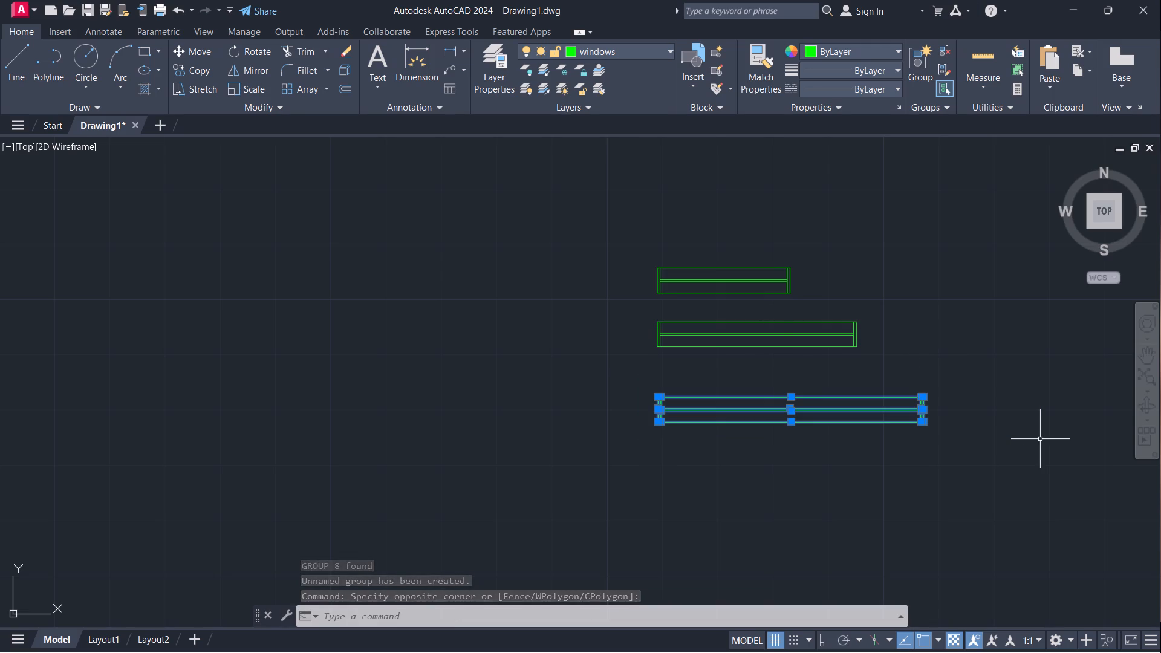
{"action": "key", "text": "g"}
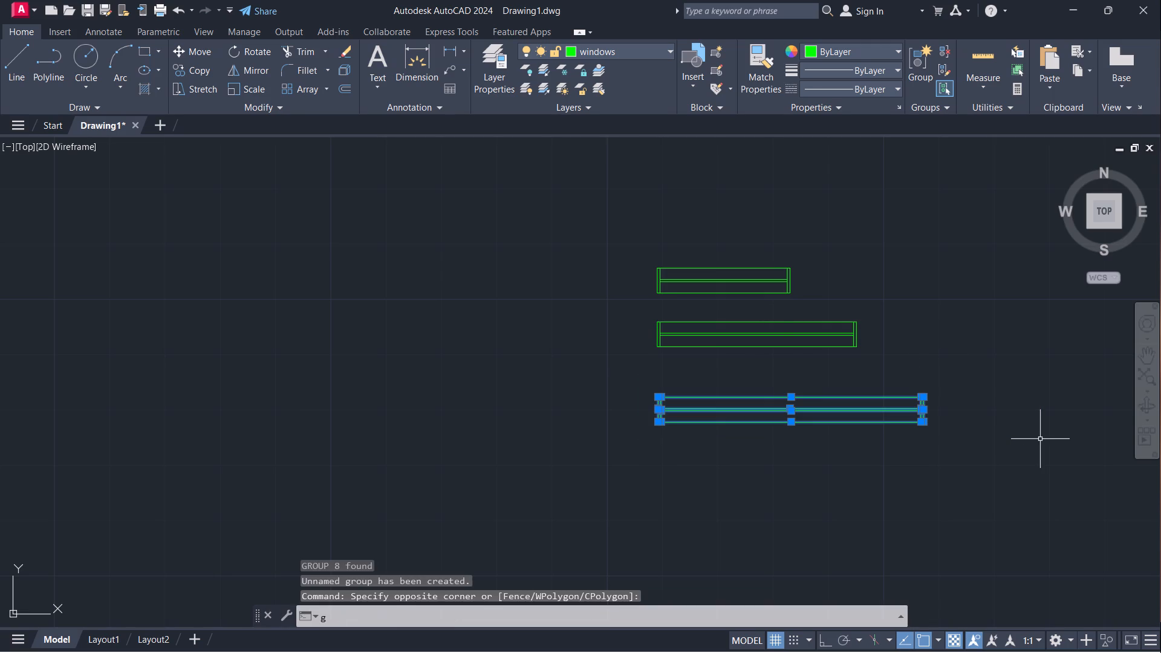
{"action": "key", "text": "Return"}
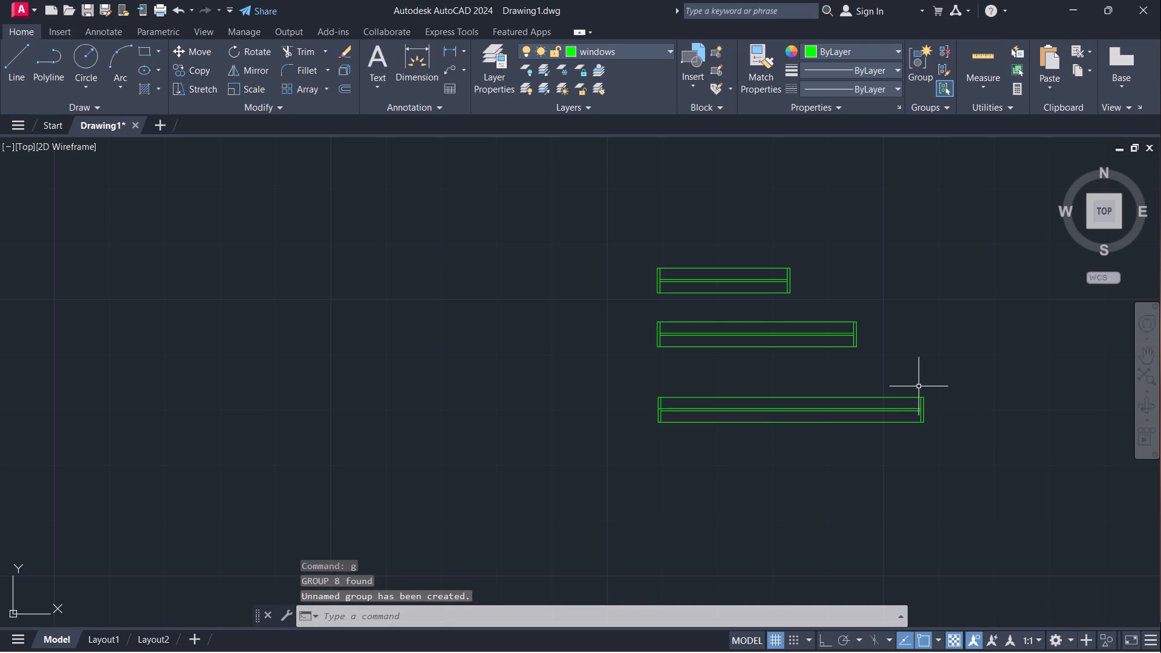
Move the three window groups together to the empty area just outside the floor plan's left boundary wall.
{"action": "scroll", "coordinate": [926, 370], "scroll_direction": "down", "scroll_amount": 1}
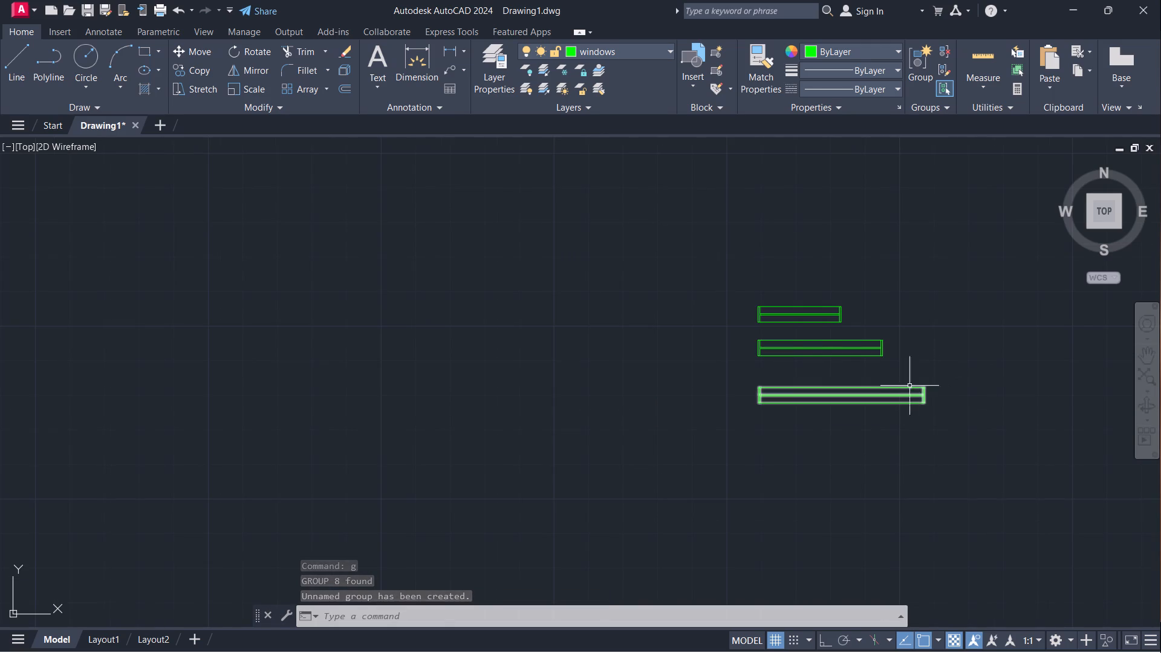
{"action": "scroll", "coordinate": [756, 357], "scroll_direction": "down", "scroll_amount": 1}
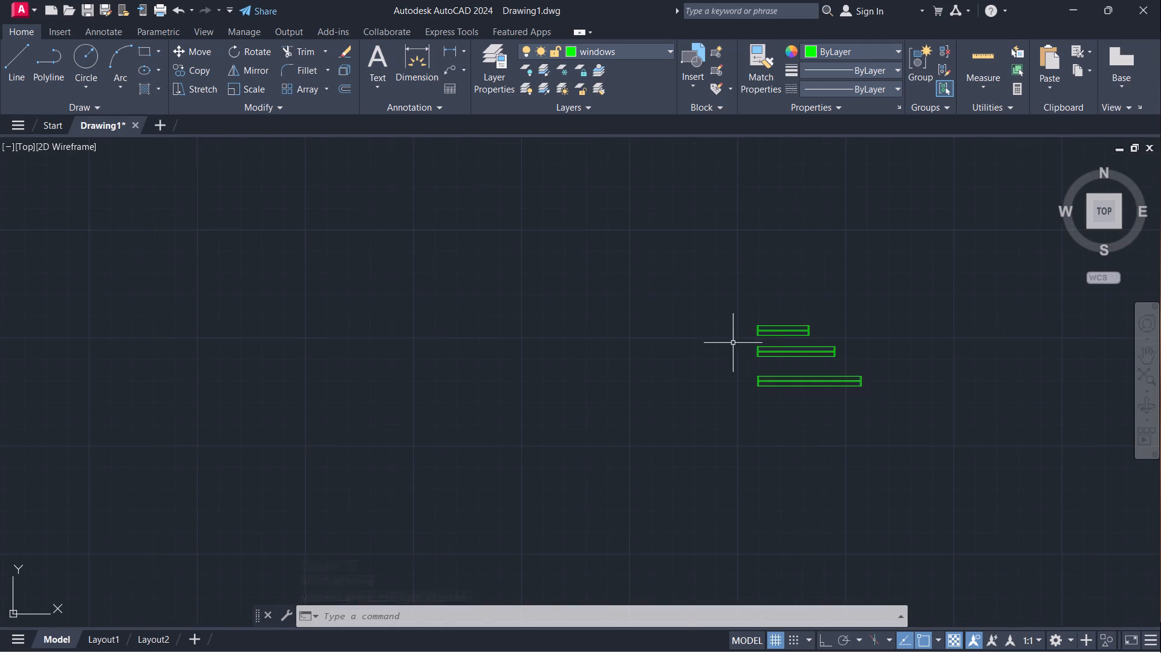
{"action": "scroll", "coordinate": [781, 340], "scroll_direction": "down", "scroll_amount": 1}
{"action": "middle_click_drag", "start_coordinate": [932, 366], "coordinate": [430, 377]}
{"action": "scroll", "coordinate": [631, 354], "scroll_direction": "down", "scroll_amount": 1}
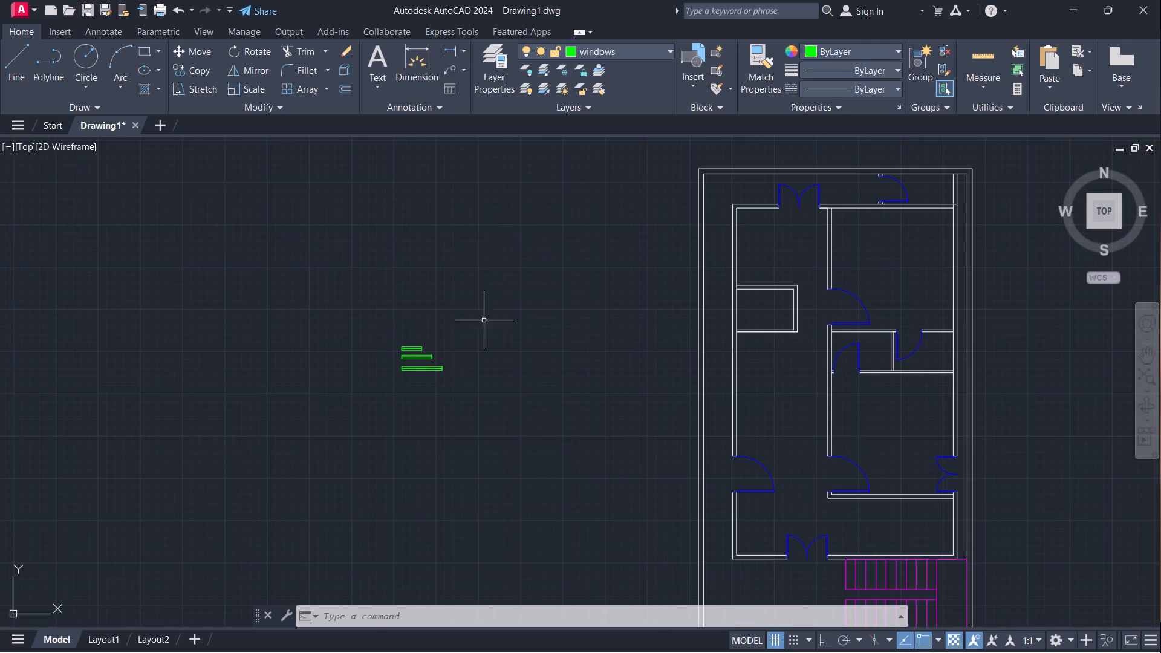
{"action": "left_click_drag", "start_coordinate": [298, 281], "coordinate": [309, 290]}
{"action": "left_click", "coordinate": [633, 488]}
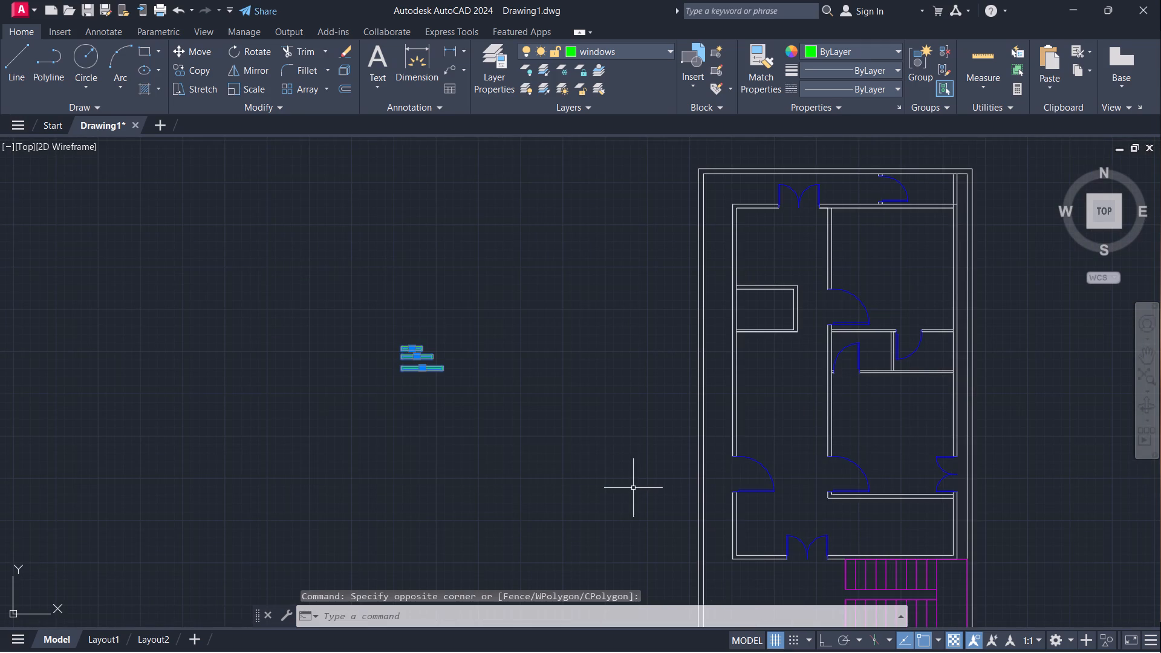
{"action": "key", "text": "m"}
{"action": "key", "text": "Return"}
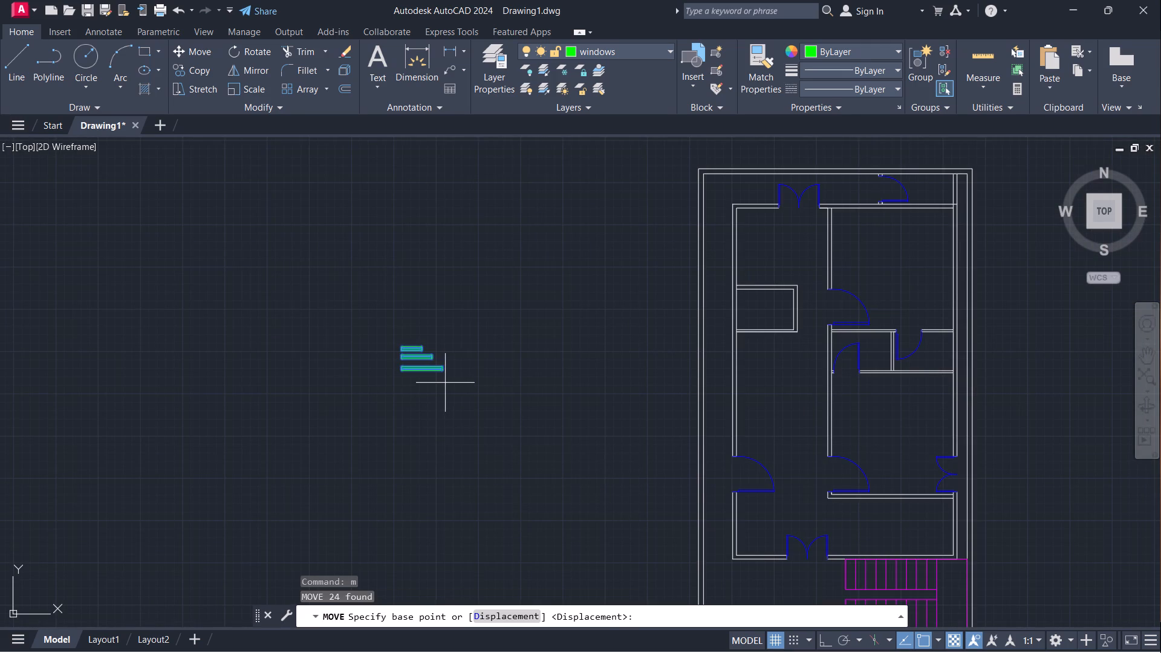
{"action": "left_click", "coordinate": [446, 381]}
{"action": "left_click", "coordinate": [628, 395]}
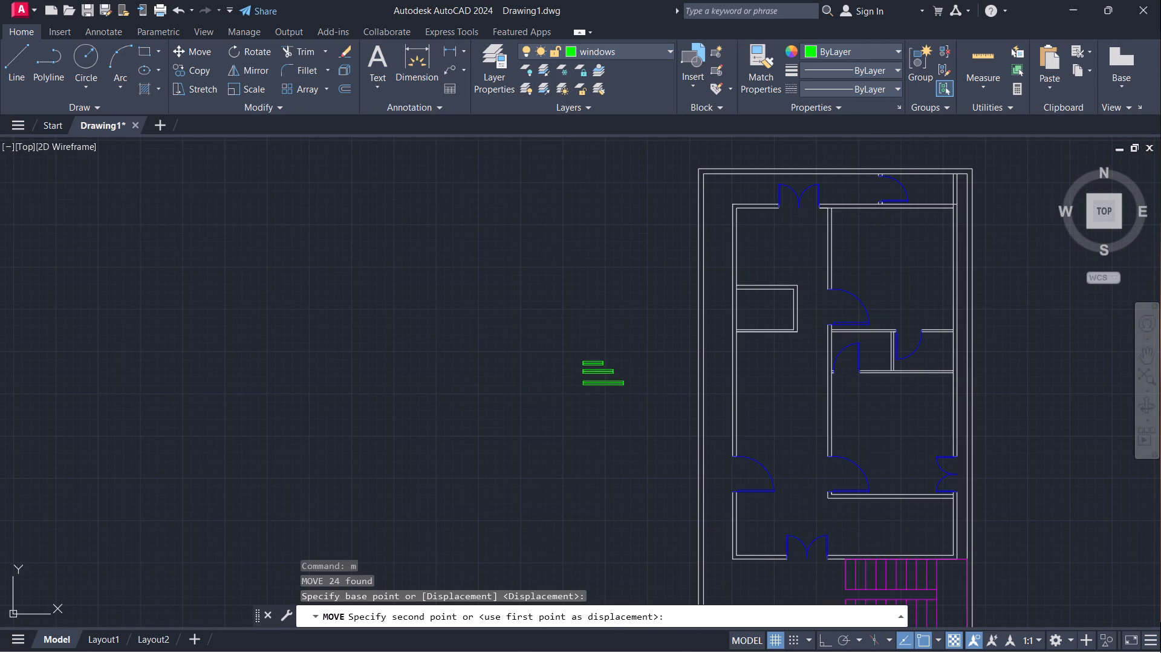
Examine the whole floor plan together with the window symbols beside it.
{"action": "scroll", "coordinate": [585, 311], "scroll_direction": "down", "scroll_amount": 1}
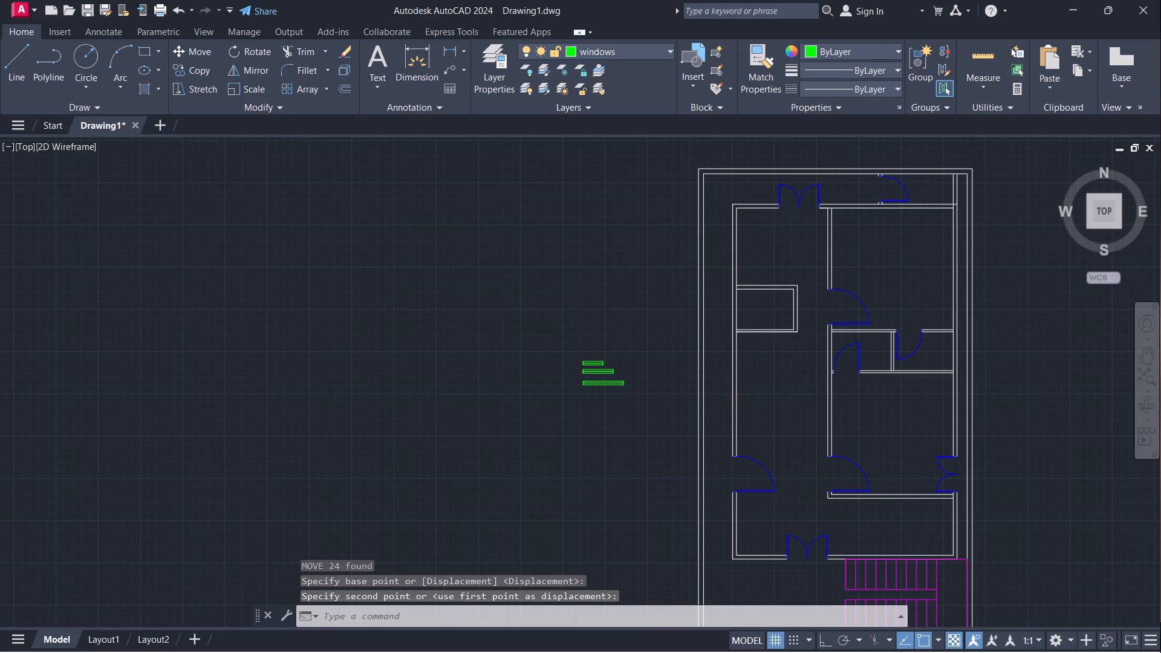
{"action": "scroll", "coordinate": [585, 311], "scroll_direction": "down", "scroll_amount": 1}
{"action": "scroll", "coordinate": [784, 392], "scroll_direction": "up", "scroll_amount": 1}
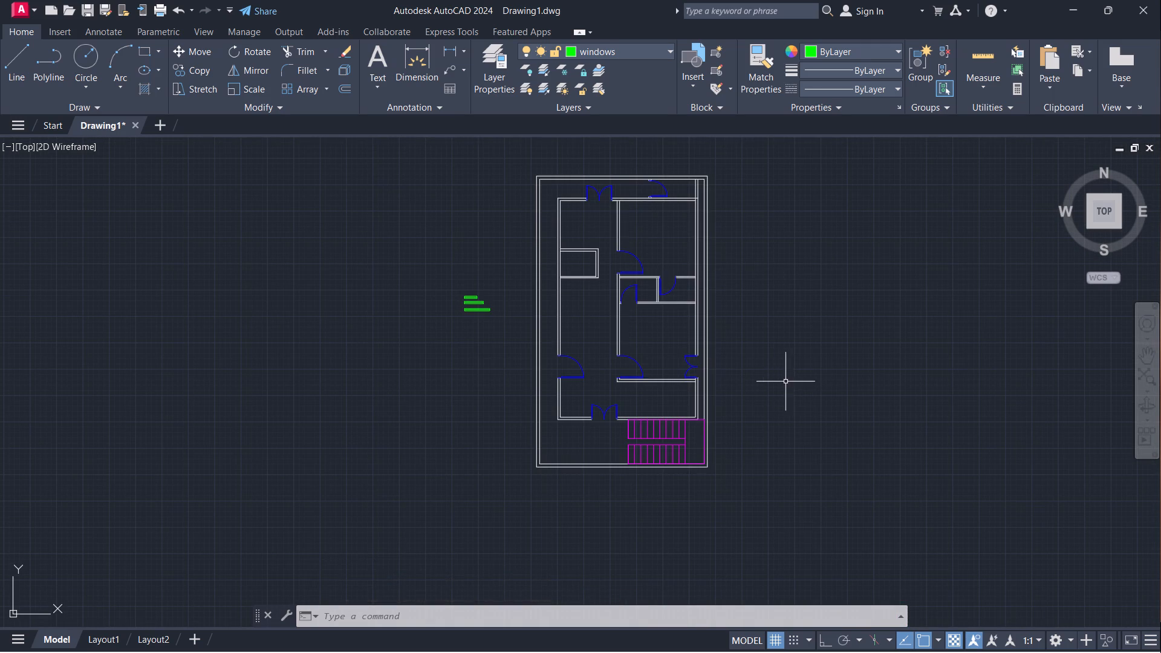
{"action": "middle_click_drag", "start_coordinate": [785, 382], "coordinate": [797, 419]}
{"action": "middle_click", "coordinate": [797, 419]}
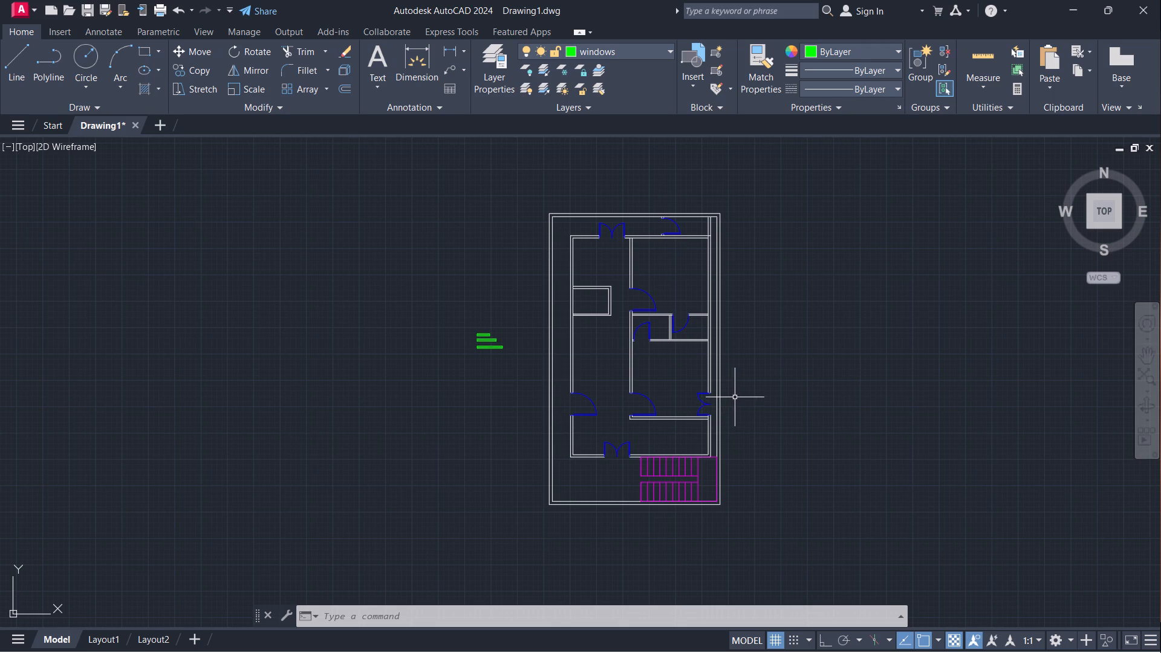
{"action": "scroll", "coordinate": [770, 383], "scroll_direction": "down", "scroll_amount": 1}
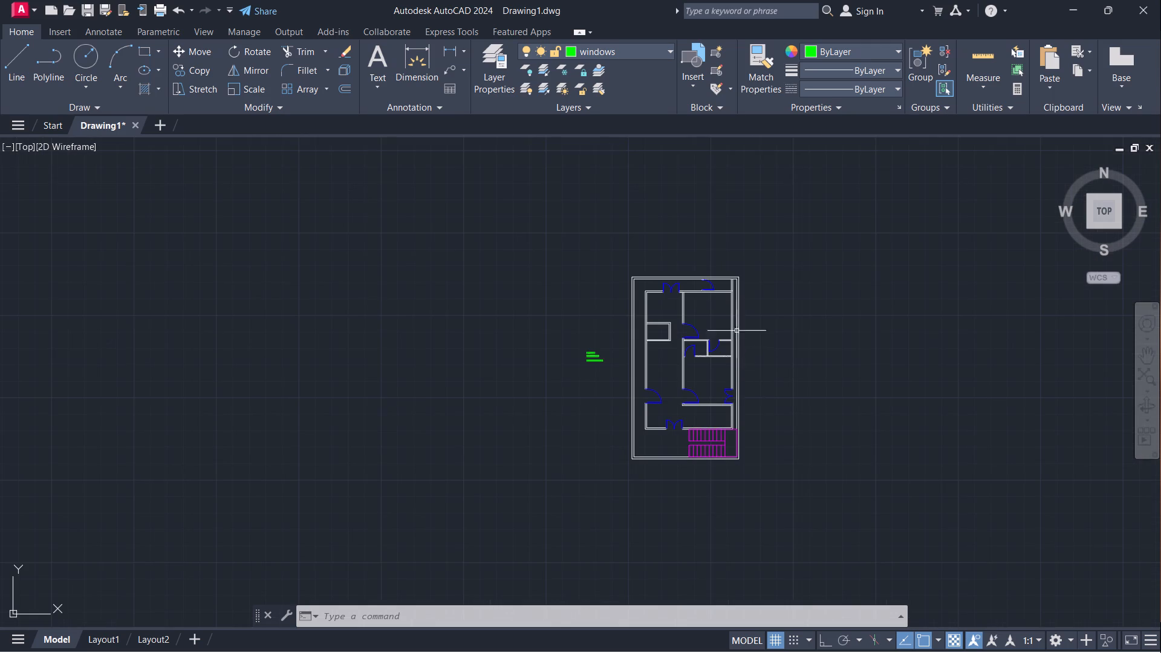
{"action": "scroll", "coordinate": [737, 277], "scroll_direction": "up", "scroll_amount": 2}
{"action": "scroll", "coordinate": [778, 267], "scroll_direction": "down", "scroll_amount": 1}
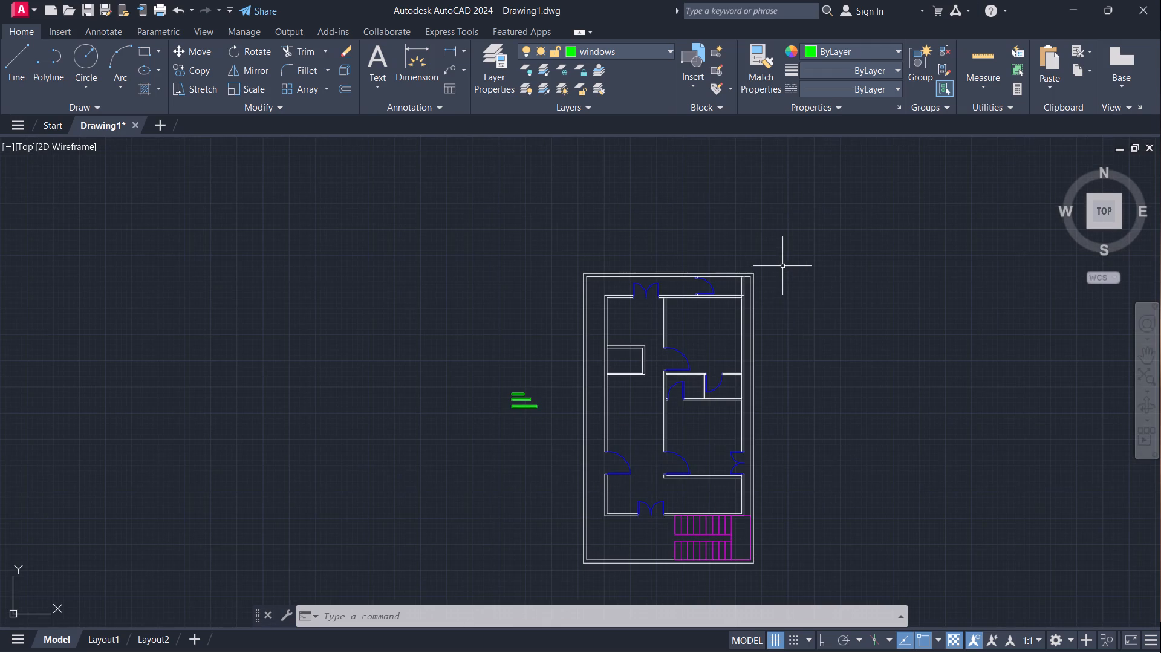
{"action": "middle_click_drag", "start_coordinate": [835, 373], "coordinate": [785, 276]}
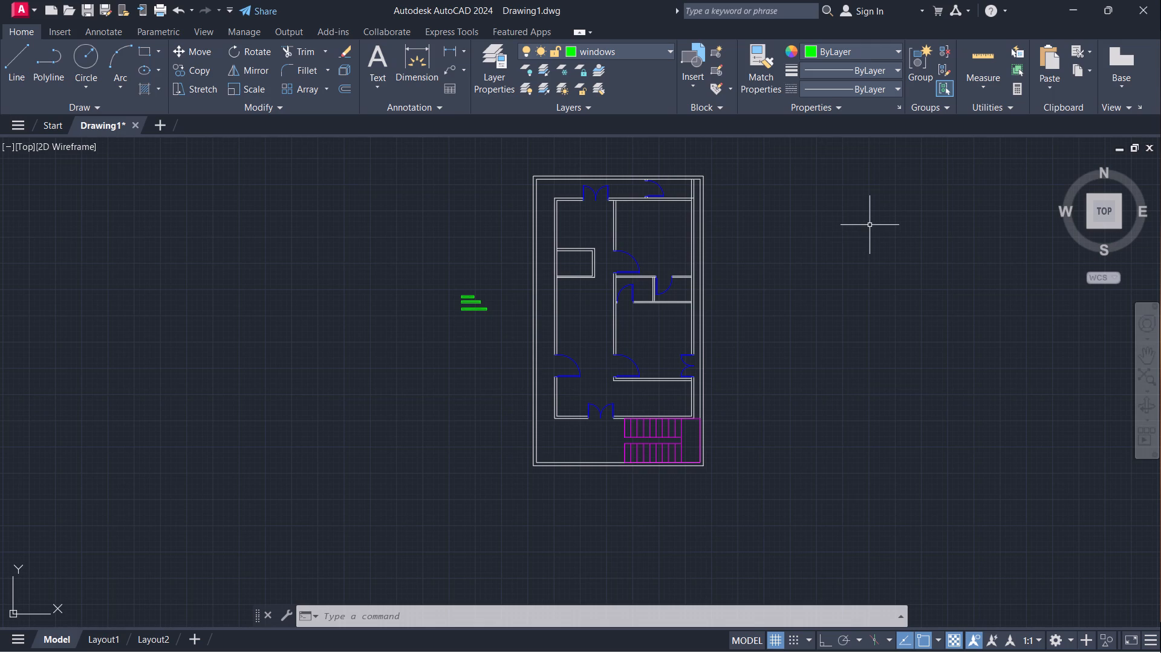
Trim the inner vertical wall line where it crosses the horizontal wall at the upper-right room's top-right corner.
{"action": "scroll", "coordinate": [679, 214], "scroll_direction": "up", "scroll_amount": 3}
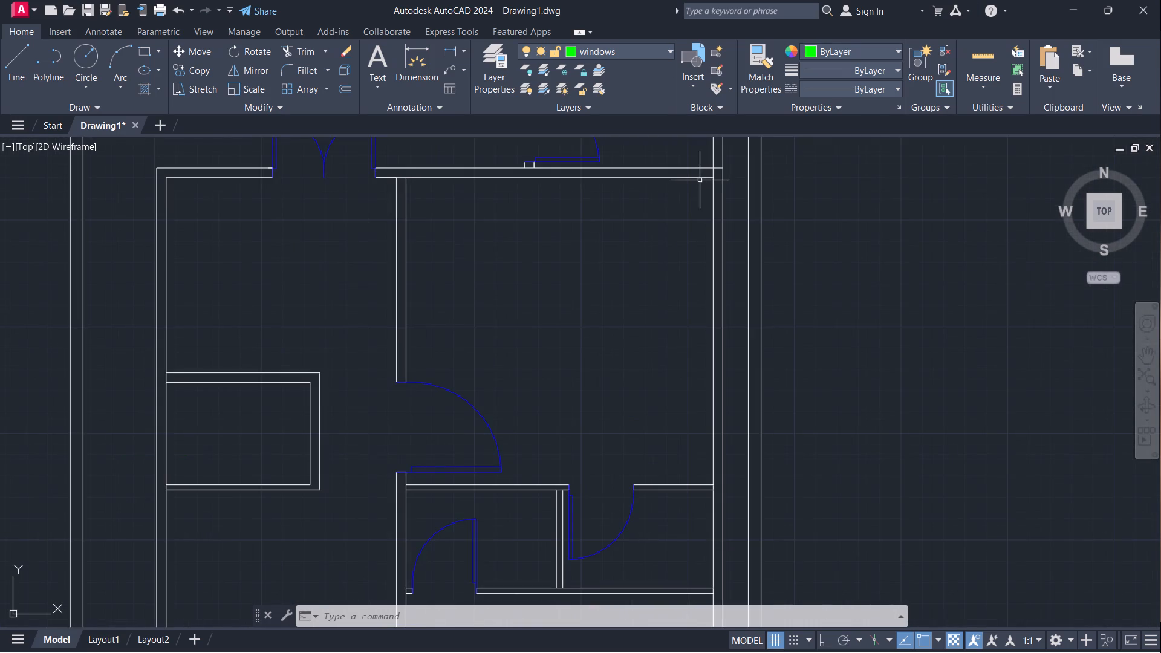
{"action": "middle_click_drag", "start_coordinate": [671, 213], "coordinate": [599, 351]}
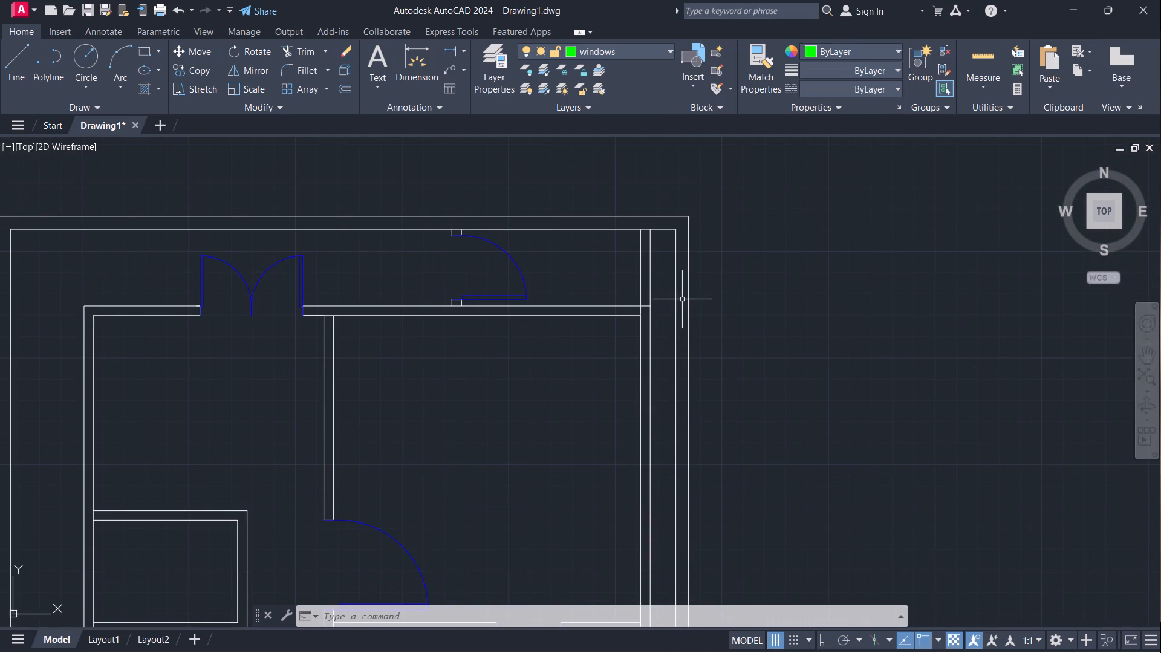
{"action": "type", "text": "tr"}
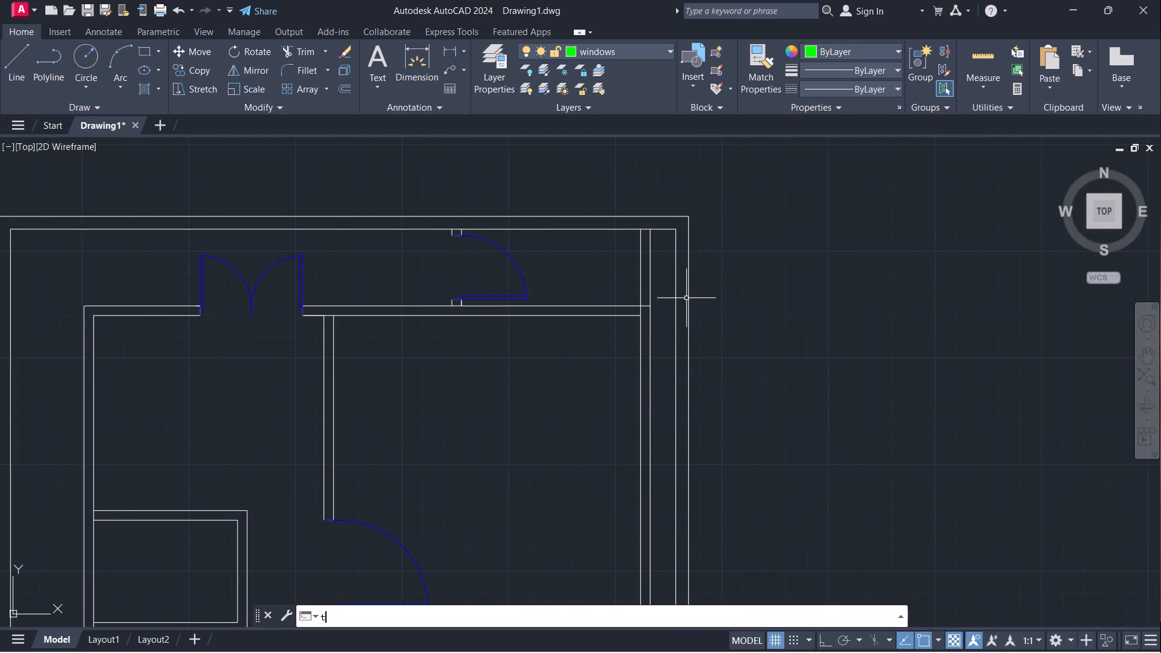
{"action": "key", "text": "Return"}
{"action": "scroll", "coordinate": [608, 327], "scroll_direction": "up", "scroll_amount": 1}
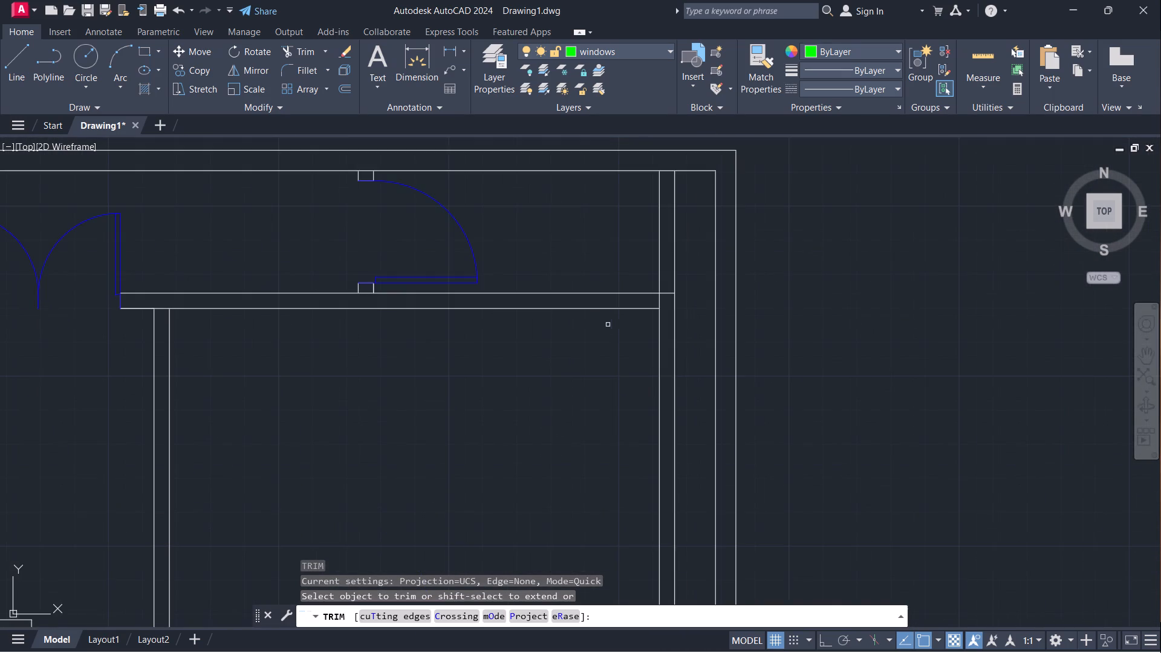
{"action": "scroll", "coordinate": [619, 317], "scroll_direction": "up", "scroll_amount": 2}
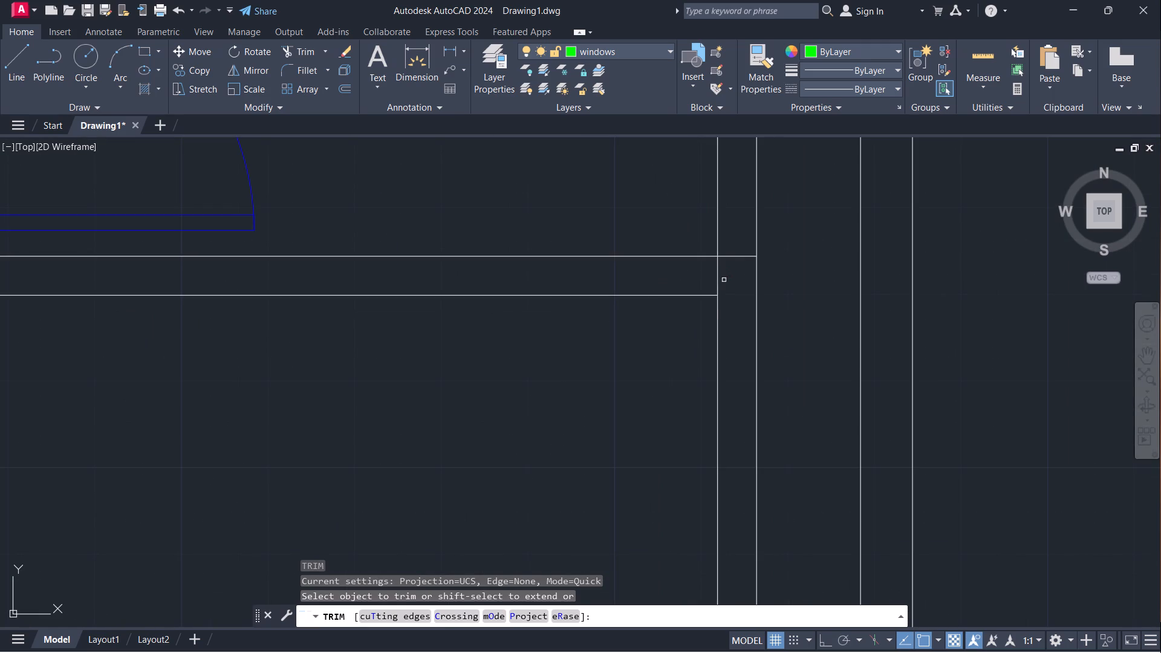
{"action": "left_click_drag", "start_coordinate": [724, 280], "coordinate": [701, 280]}
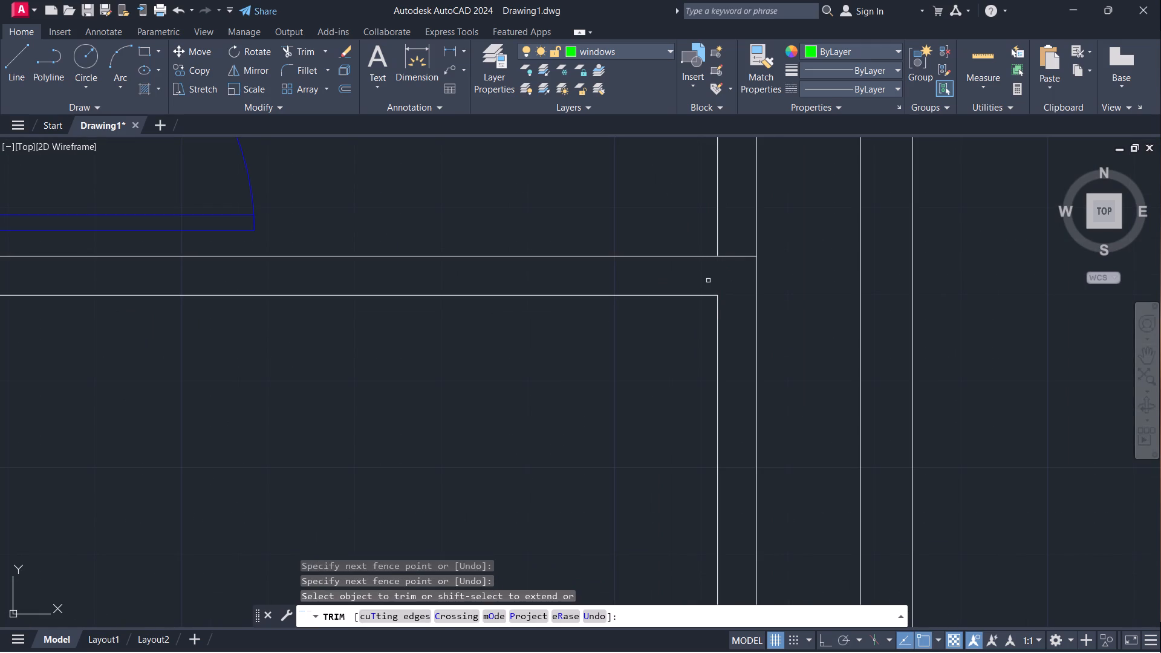
{"action": "key", "text": "Escape"}
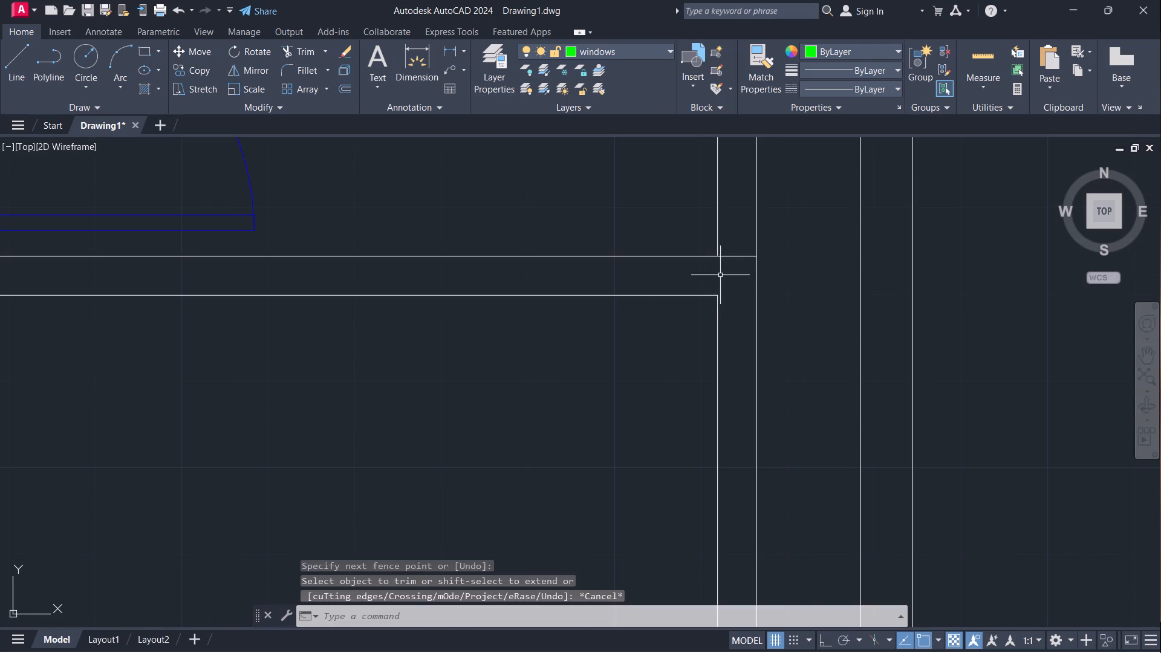
Examine the wall junctions and door openings across the floor plan, including the lower rooms near the staircase.
{"action": "scroll", "coordinate": [730, 269], "scroll_direction": "down", "scroll_amount": 4}
{"action": "middle_click_drag", "start_coordinate": [836, 338], "coordinate": [834, 238]}
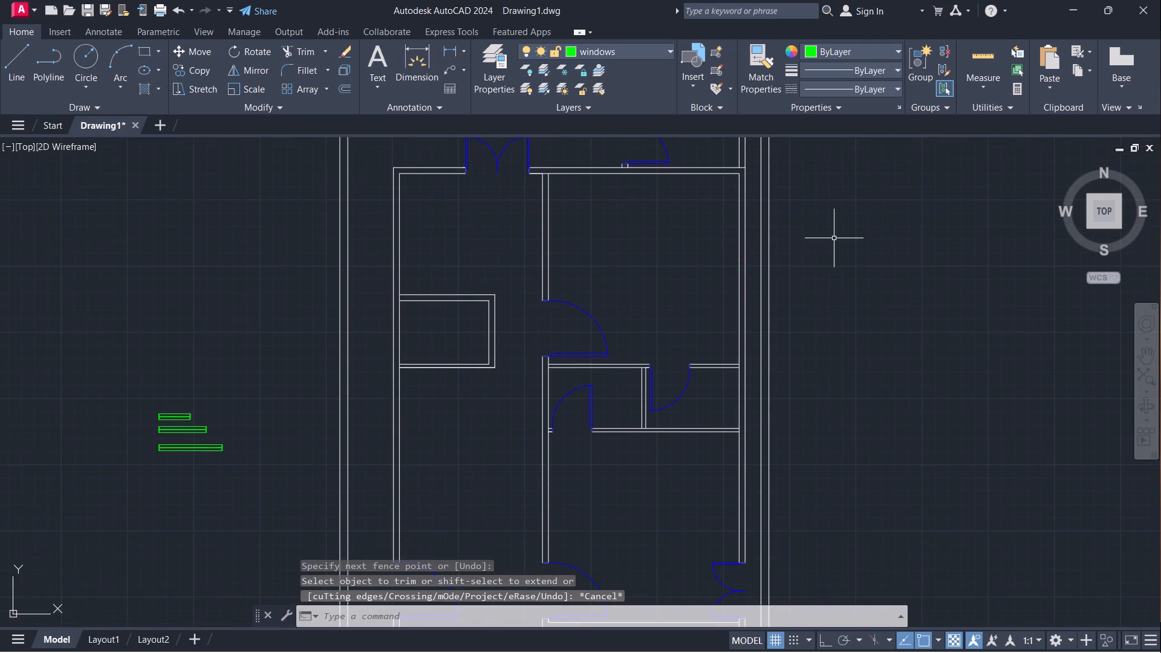
{"action": "scroll", "coordinate": [834, 238], "scroll_direction": "down", "scroll_amount": 1}
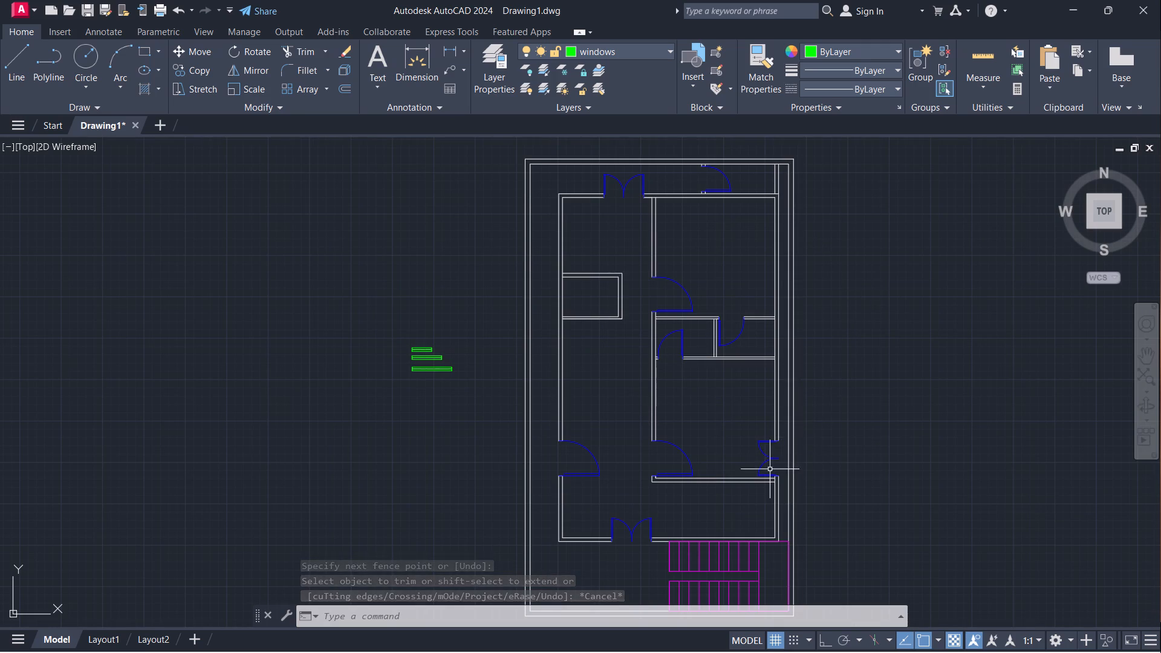
{"action": "scroll", "coordinate": [772, 495], "scroll_direction": "up", "scroll_amount": 4}
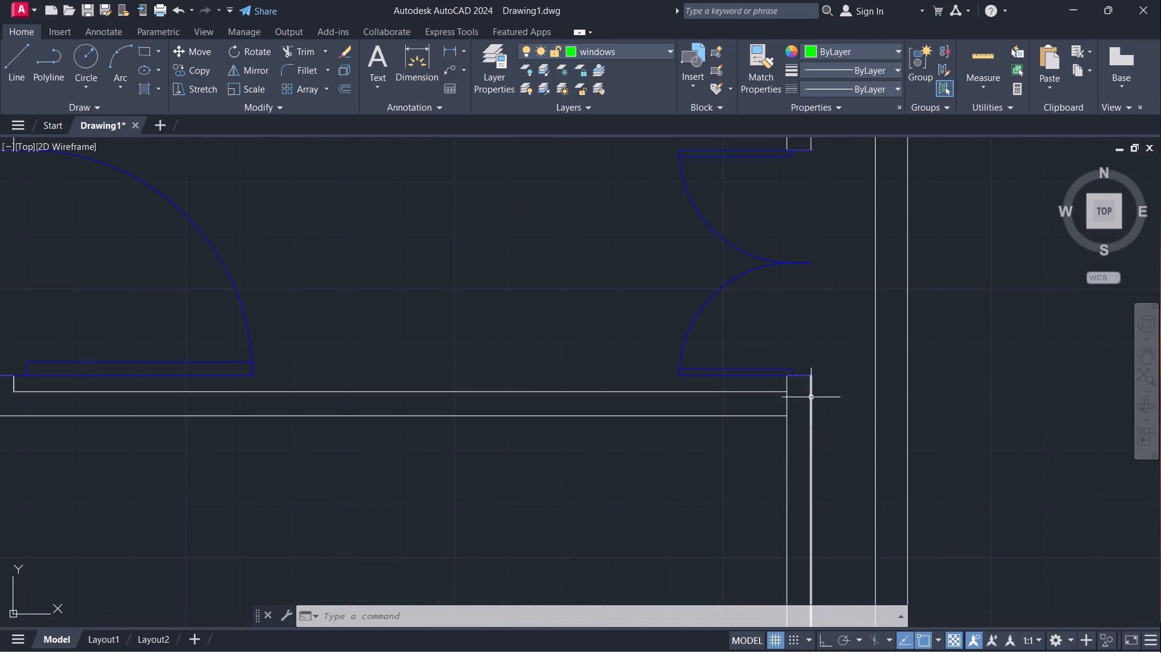
{"action": "scroll", "coordinate": [813, 395], "scroll_direction": "down", "scroll_amount": 3}
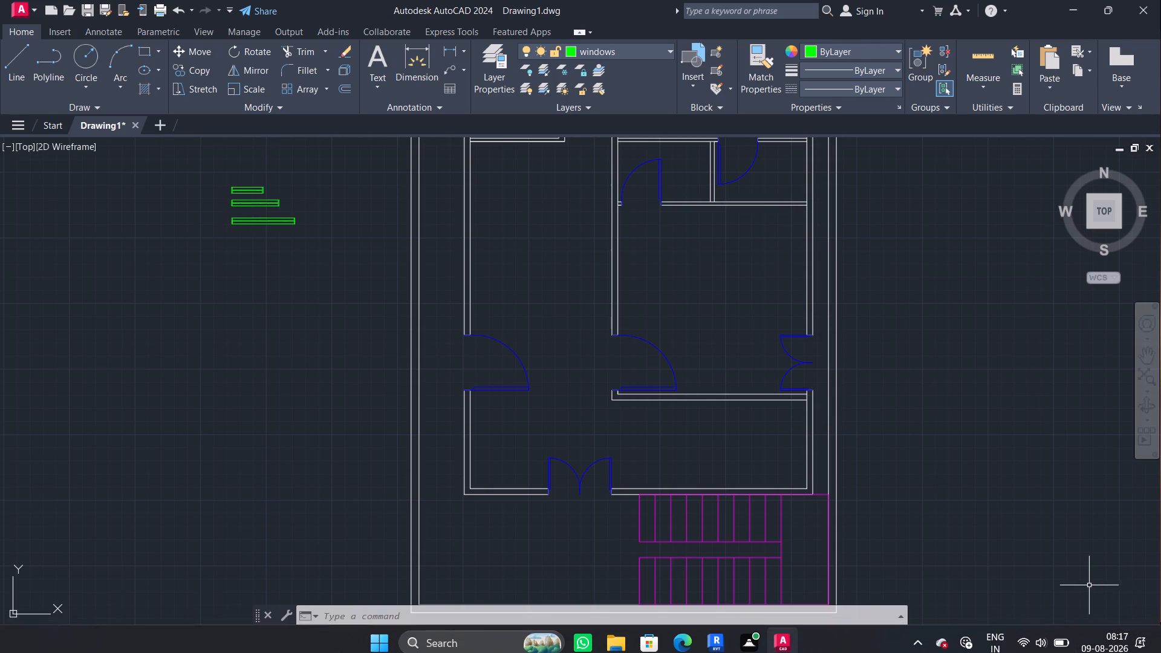
{"action": "scroll", "coordinate": [544, 296], "scroll_direction": "down", "scroll_amount": 1}
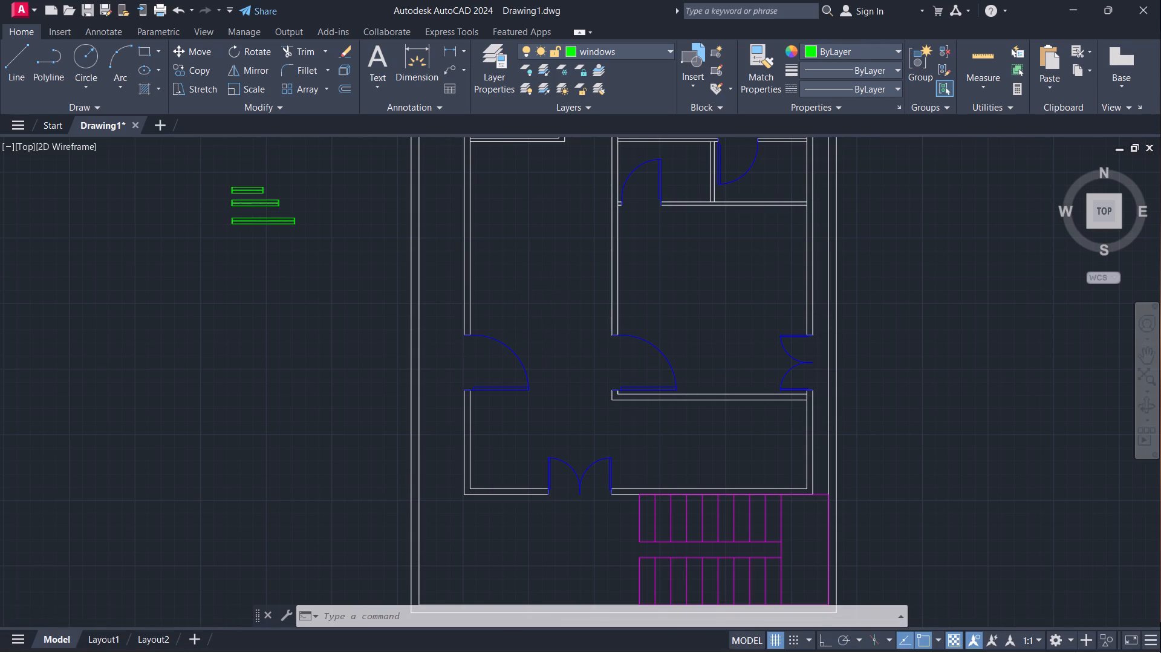
{"action": "middle_click_drag", "start_coordinate": [541, 292], "coordinate": [526, 340]}
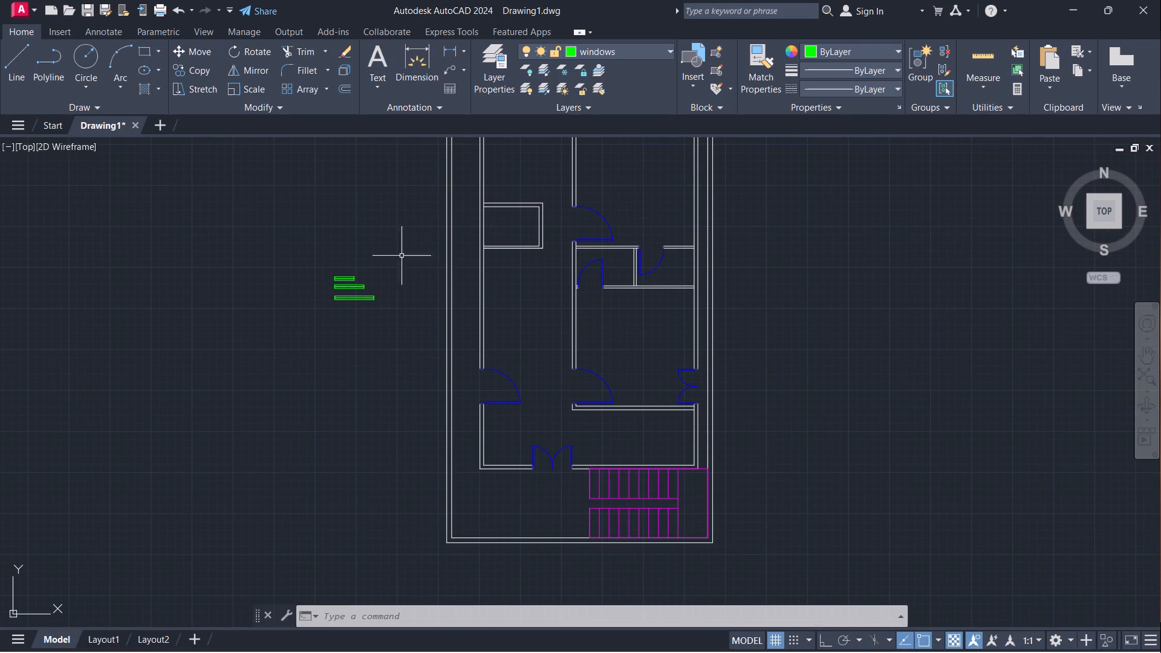
{"action": "scroll", "coordinate": [512, 340], "scroll_direction": "down", "scroll_amount": 1}
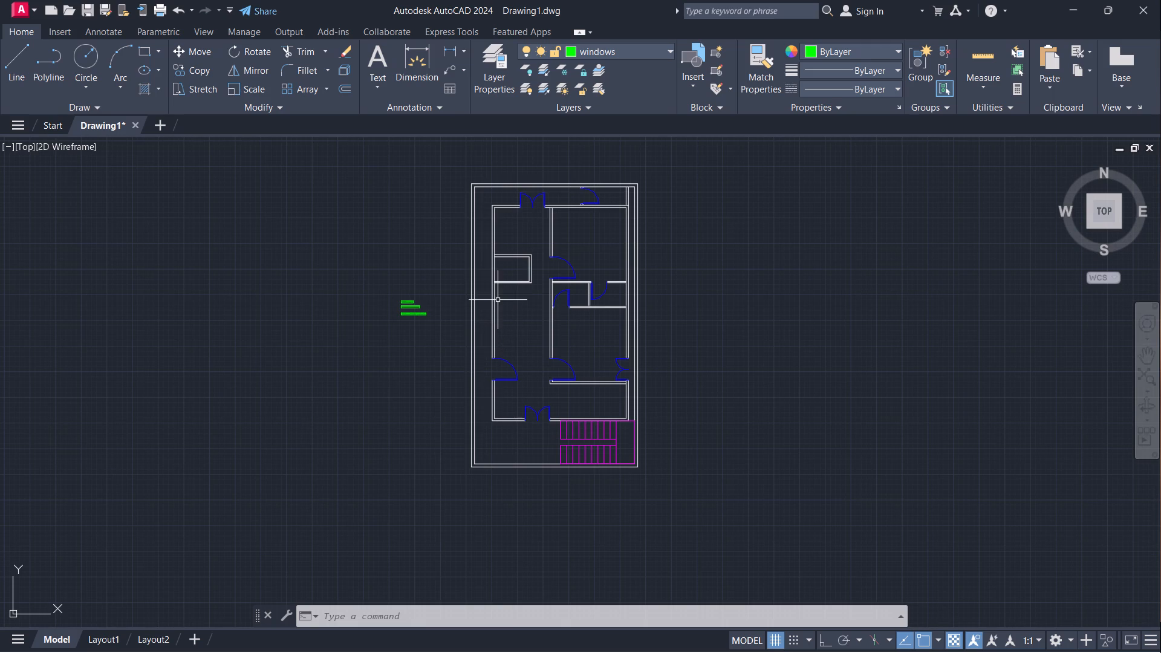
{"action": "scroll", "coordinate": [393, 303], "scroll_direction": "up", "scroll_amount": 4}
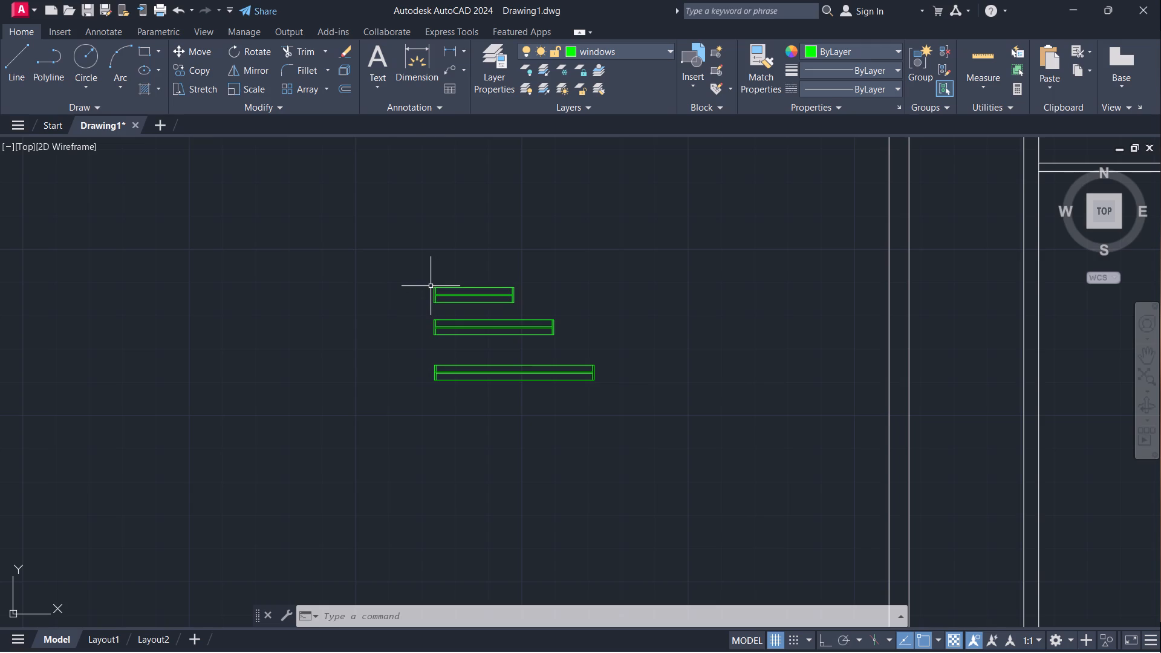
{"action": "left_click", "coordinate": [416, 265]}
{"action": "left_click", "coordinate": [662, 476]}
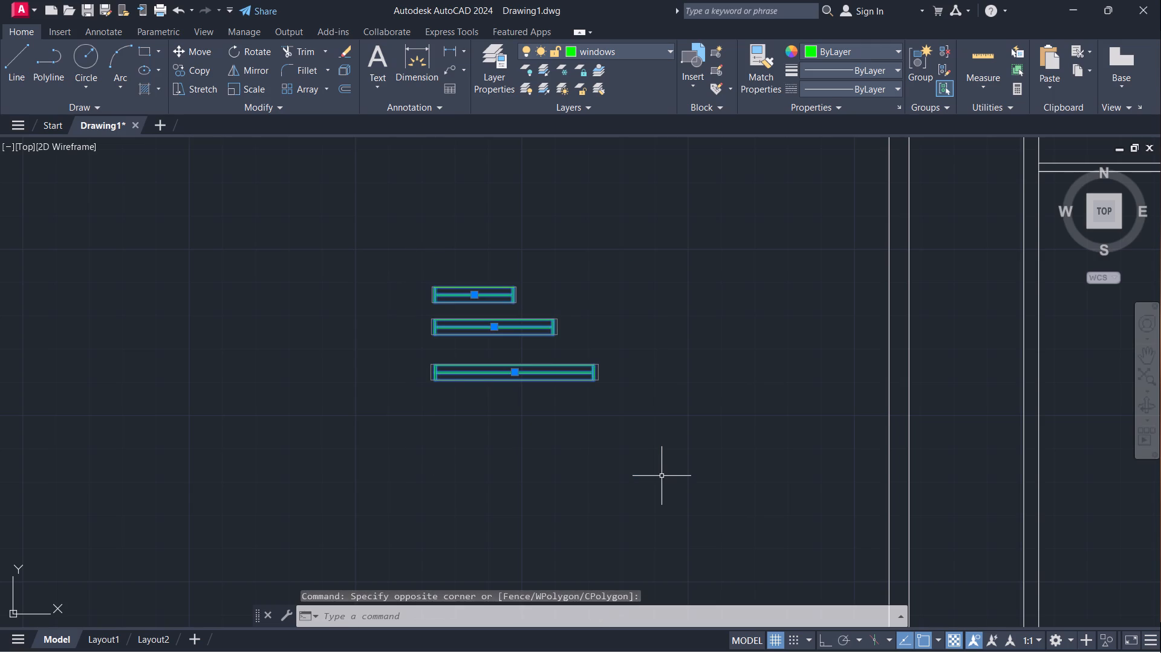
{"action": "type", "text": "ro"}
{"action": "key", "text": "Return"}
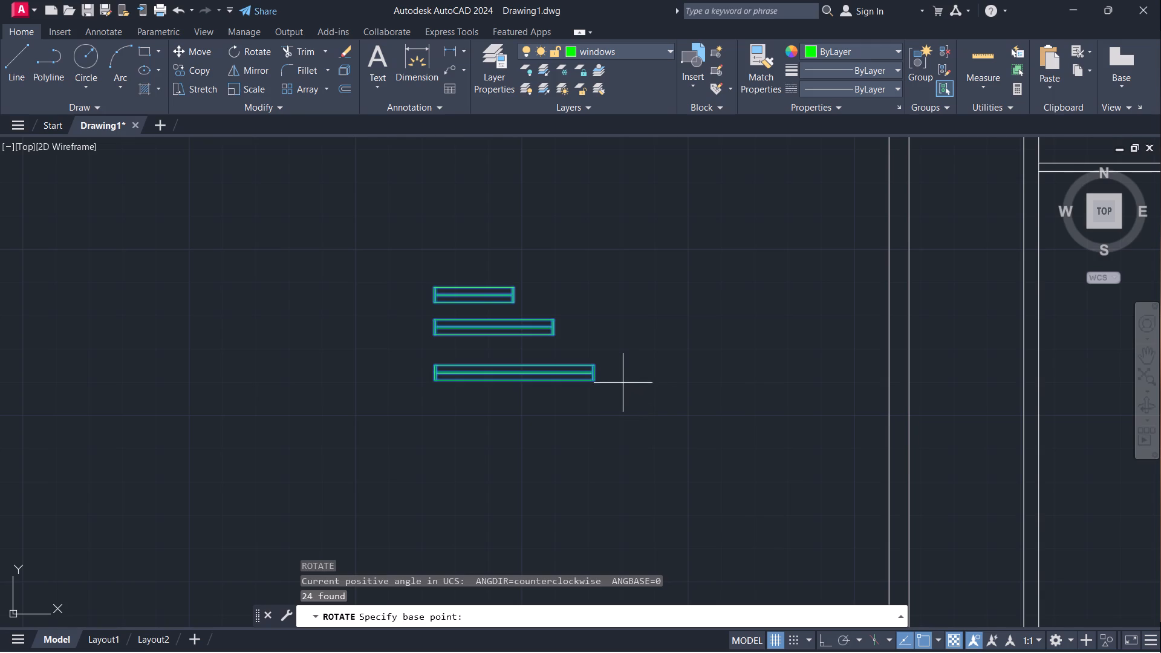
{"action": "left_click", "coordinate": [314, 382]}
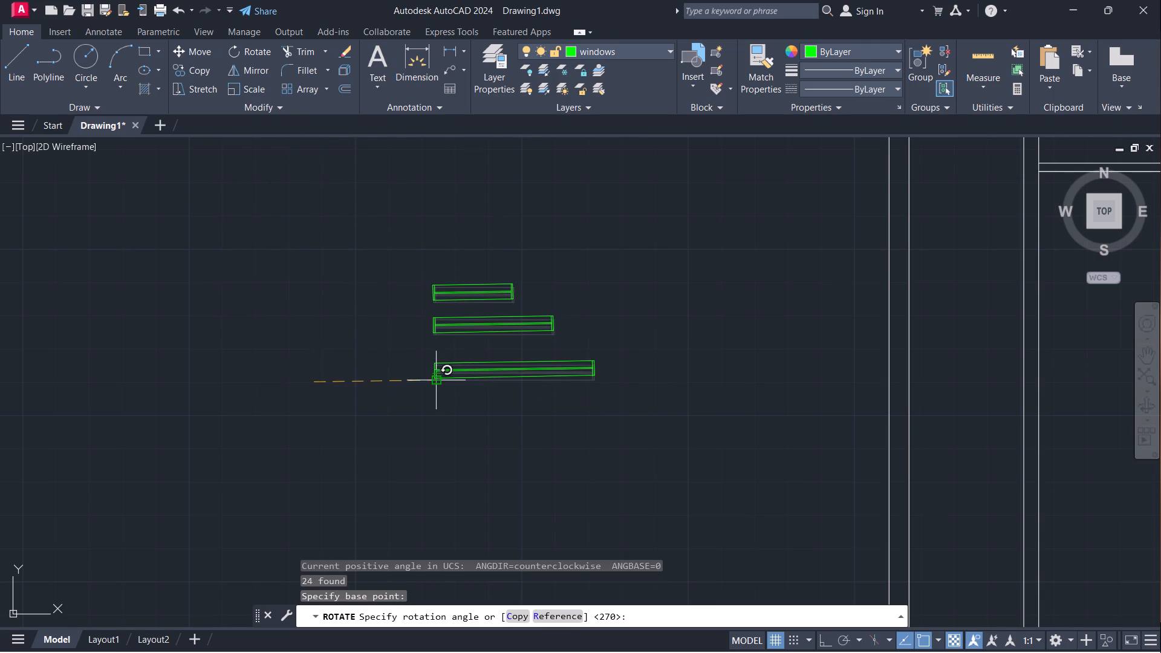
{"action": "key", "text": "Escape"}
Copy all three horizontal window groups to the empty space just left of the originals.
{"action": "left_click_drag", "start_coordinate": [362, 200], "coordinate": [360, 212]}
{"action": "left_click", "coordinate": [695, 505]}
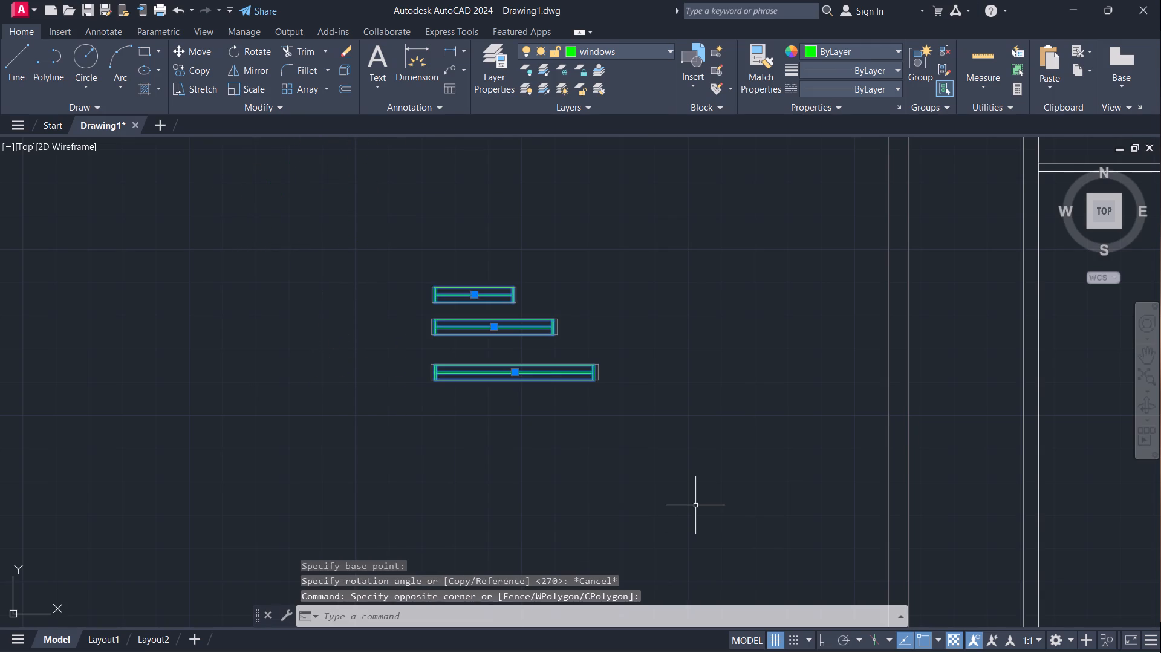
{"action": "type", "text": "co"}
{"action": "key", "text": "Return"}
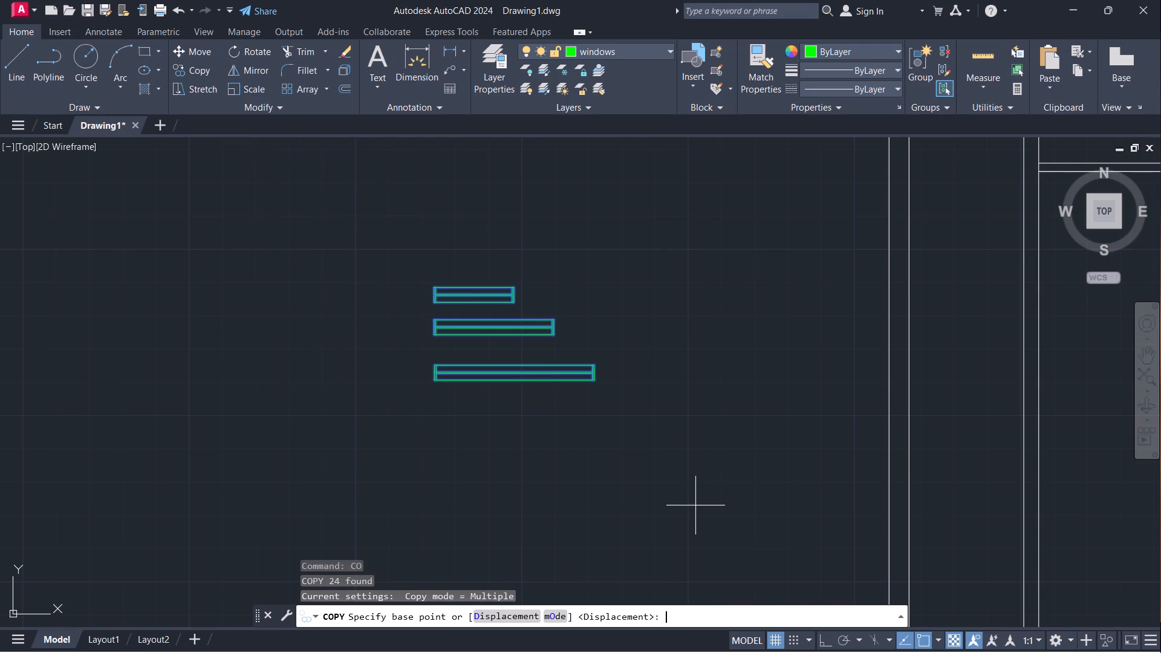
{"action": "left_click", "coordinate": [600, 386]}
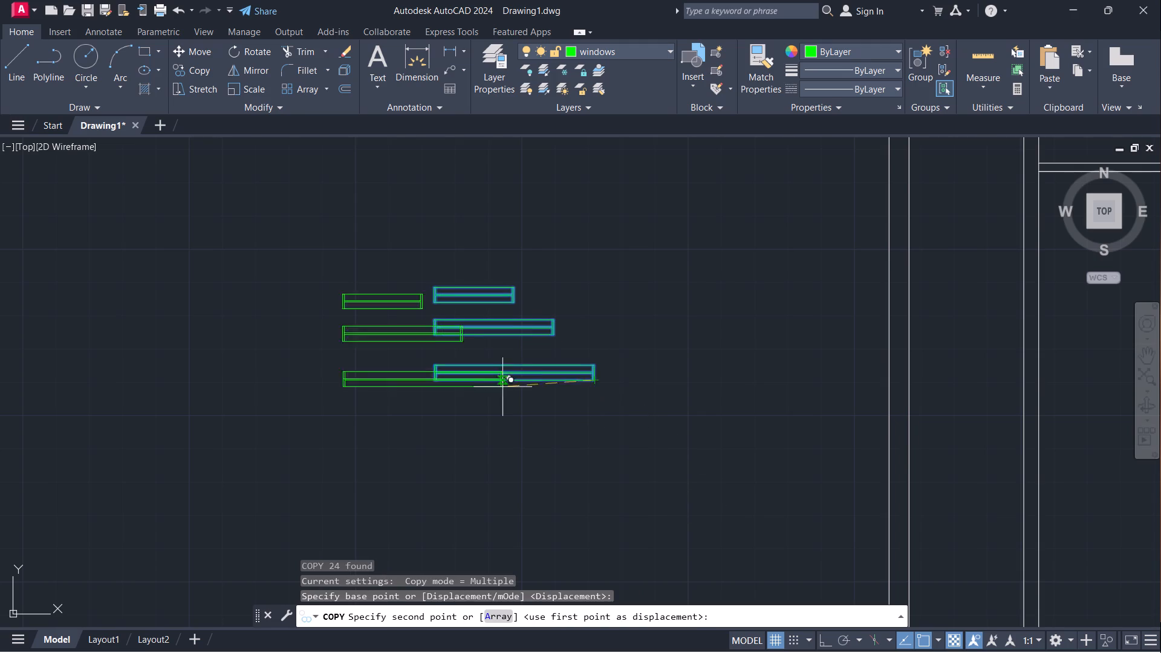
{"action": "left_click", "coordinate": [354, 389]}
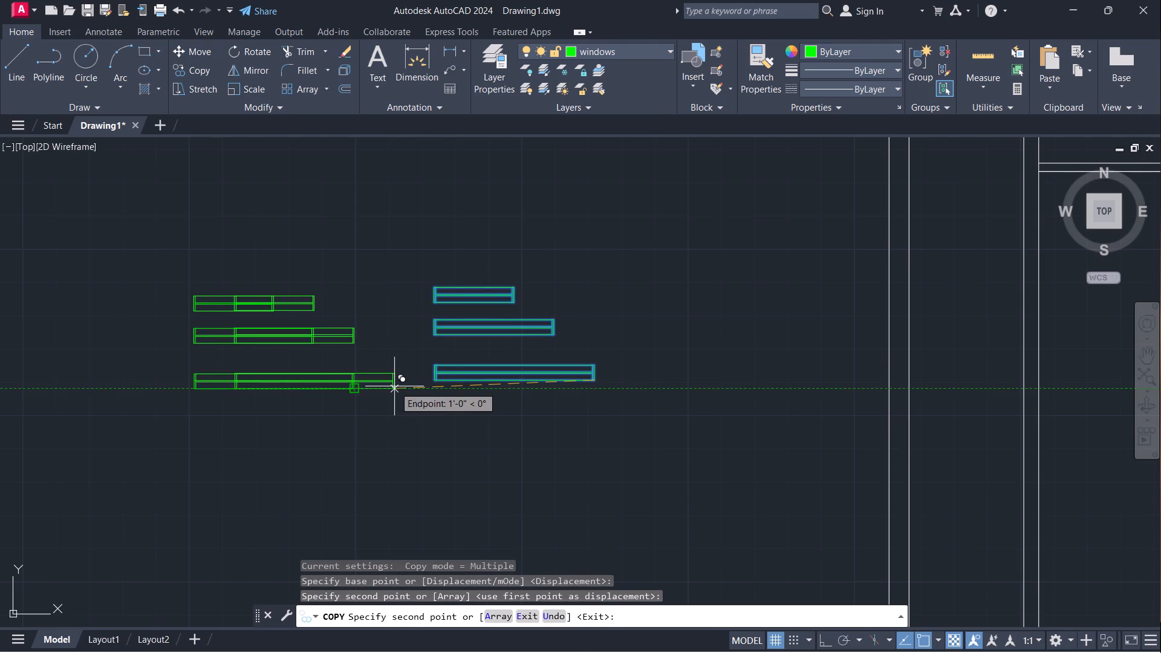
{"action": "key", "text": "Escape"}
Rotate the three copied window groups 270 degrees into vertical orientation about the longest copy's lower-left corner.
{"action": "left_click", "coordinate": [128, 209]}
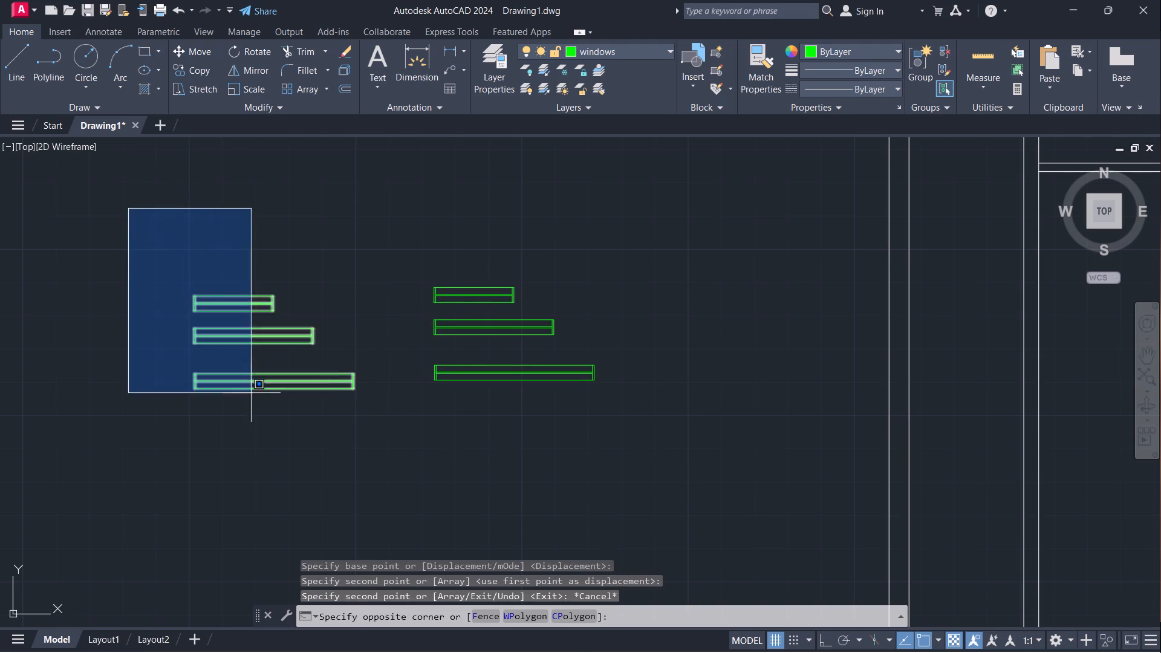
{"action": "left_click", "coordinate": [409, 513]}
{"action": "type", "text": "ro"}
{"action": "key", "text": "Return"}
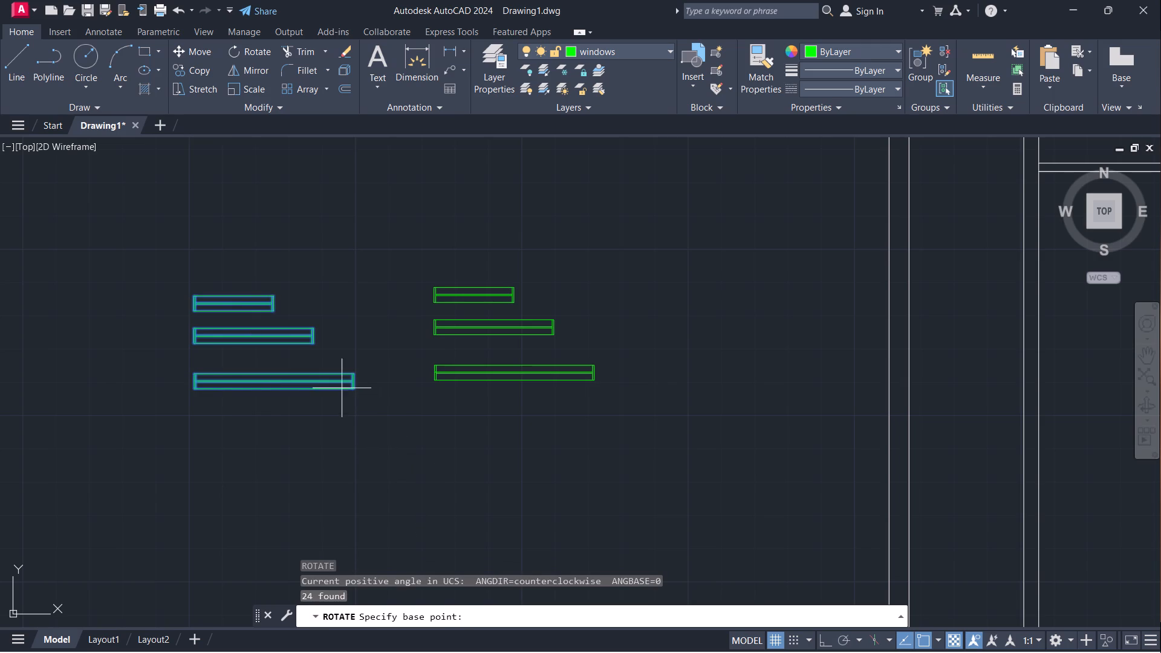
{"action": "left_click", "coordinate": [193, 394]}
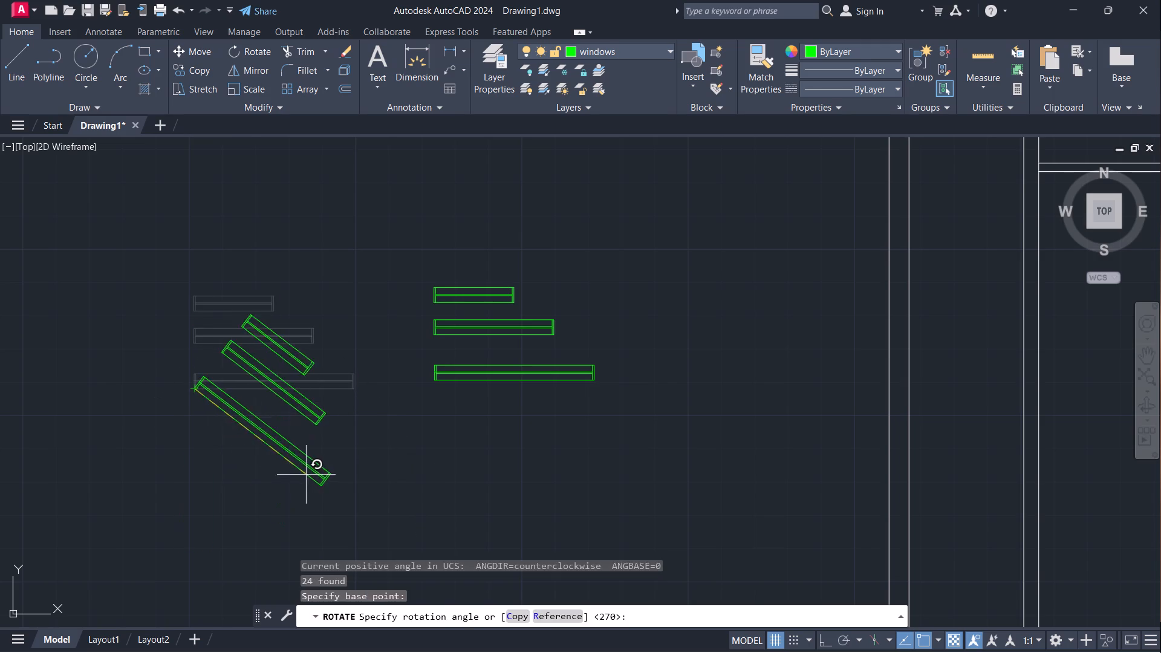
{"action": "left_click", "coordinate": [193, 577]}
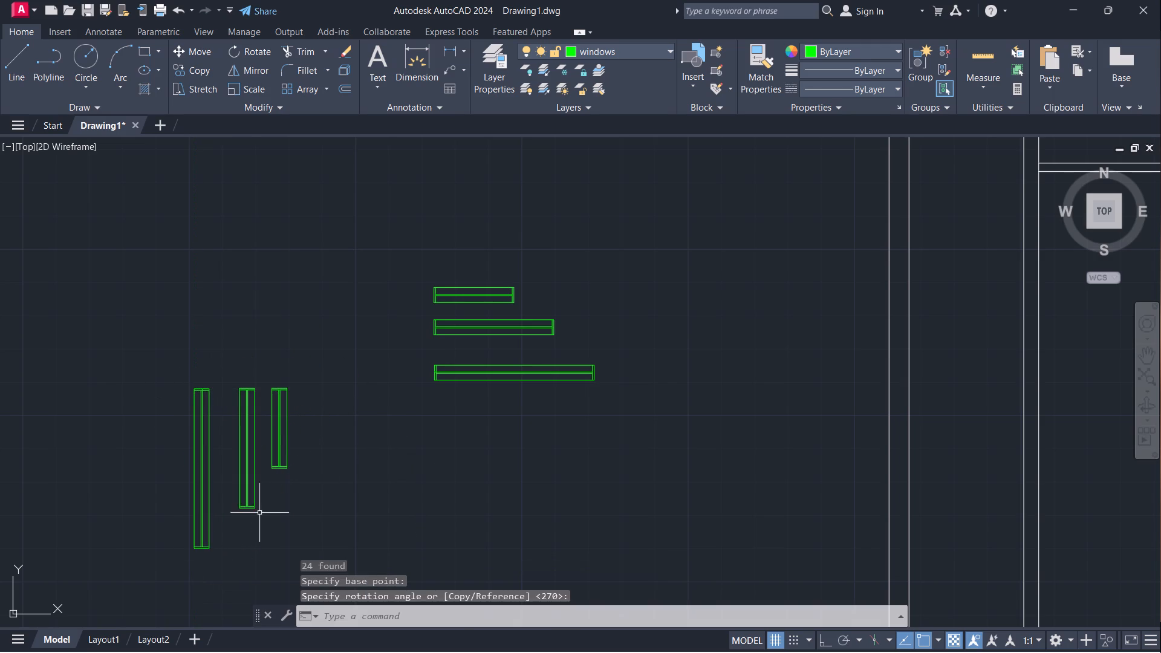
Examine the floor plan's walls and rooms alongside the horizontal and vertical window symbols to consider window placement.
{"action": "scroll", "coordinate": [403, 465], "scroll_direction": "down", "scroll_amount": 2}
{"action": "middle_click_drag", "start_coordinate": [464, 496], "coordinate": [418, 440]}
{"action": "middle_click_drag", "start_coordinate": [412, 438], "coordinate": [411, 437]}
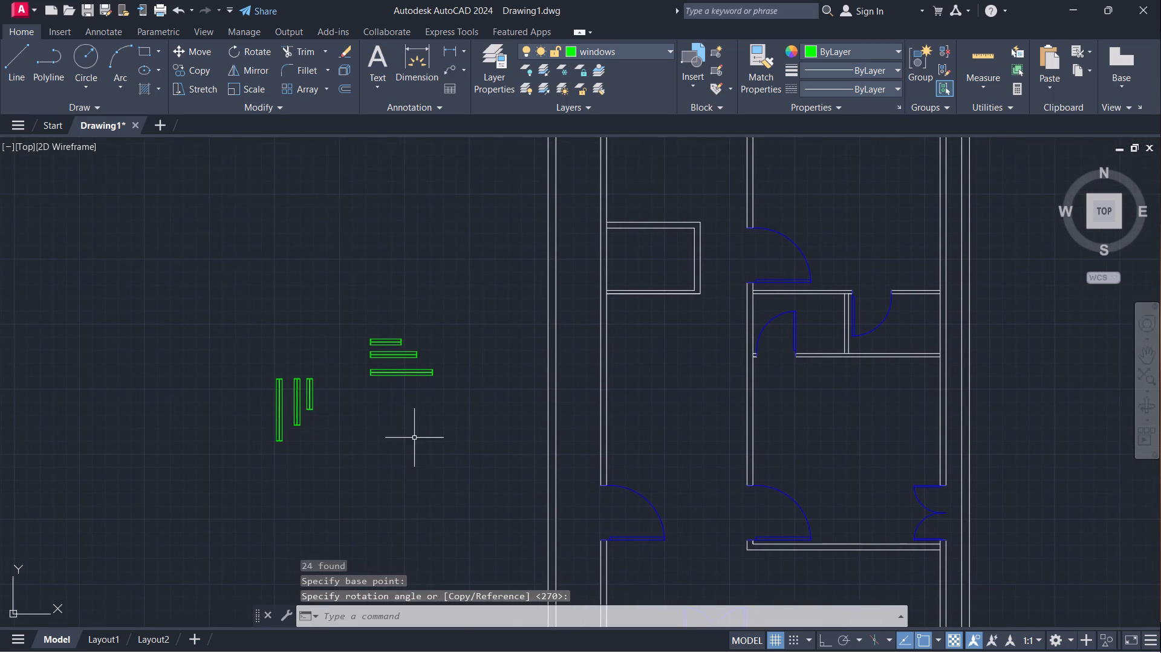
{"action": "middle_click_drag", "start_coordinate": [411, 437], "coordinate": [406, 435]}
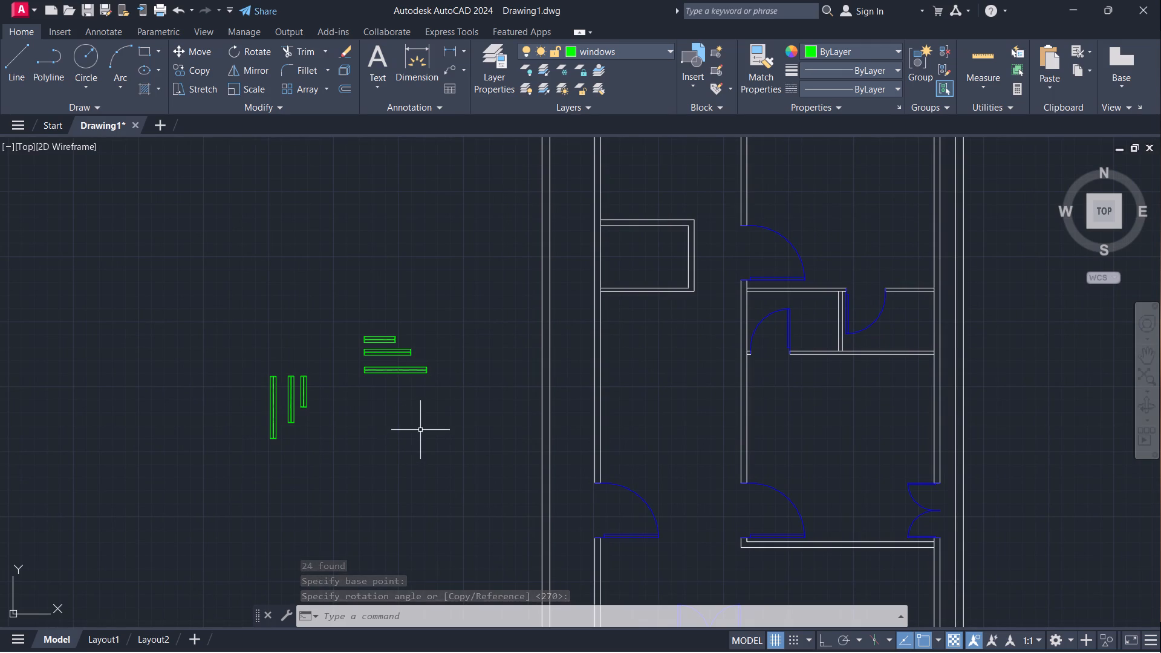
{"action": "scroll", "coordinate": [420, 429], "scroll_direction": "down", "scroll_amount": 1}
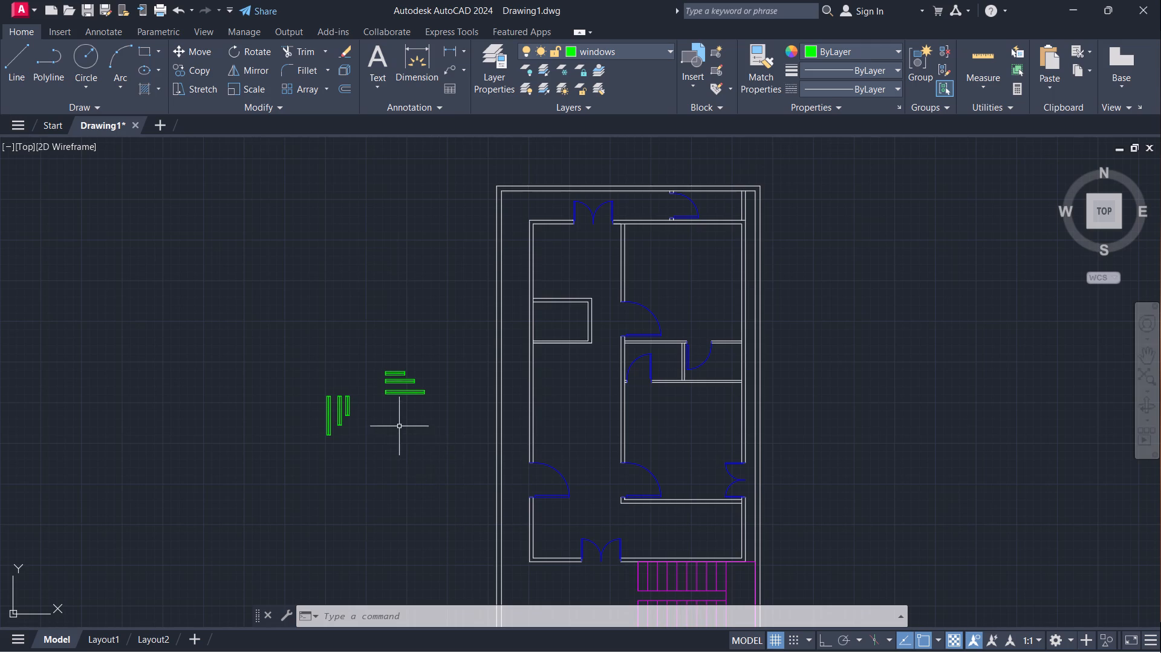
{"action": "scroll", "coordinate": [396, 426], "scroll_direction": "up", "scroll_amount": 2}
{"action": "scroll", "coordinate": [391, 415], "scroll_direction": "down", "scroll_amount": 1}
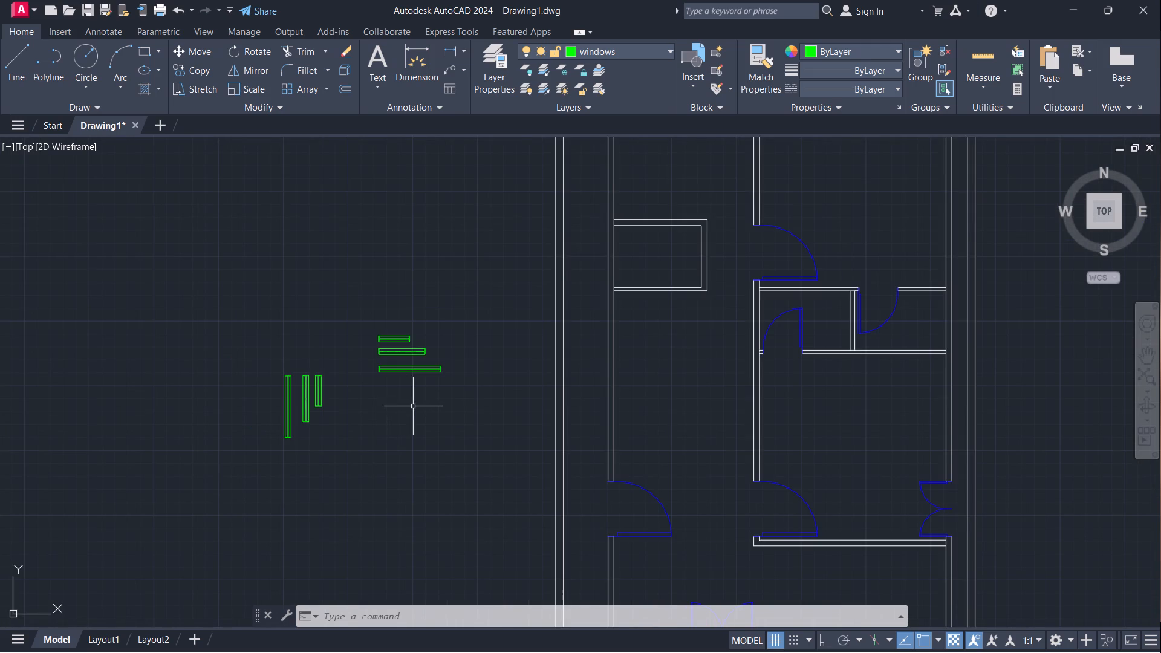
{"action": "scroll", "coordinate": [405, 407], "scroll_direction": "down", "scroll_amount": 1}
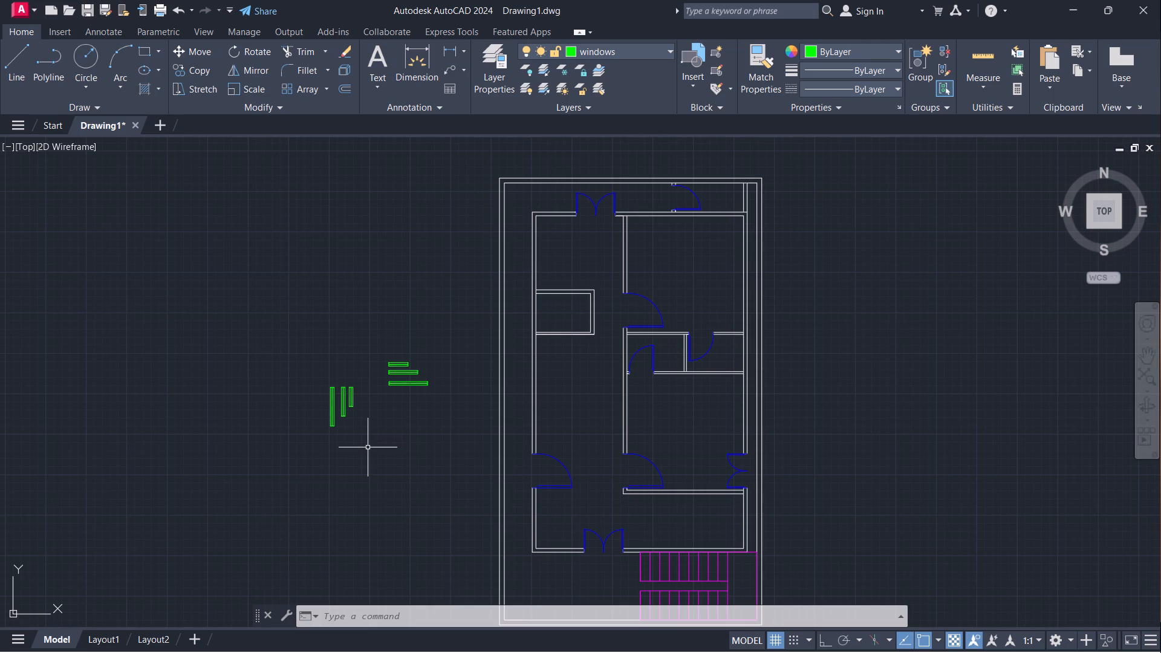
{"action": "scroll", "coordinate": [385, 432], "scroll_direction": "down", "scroll_amount": 1}
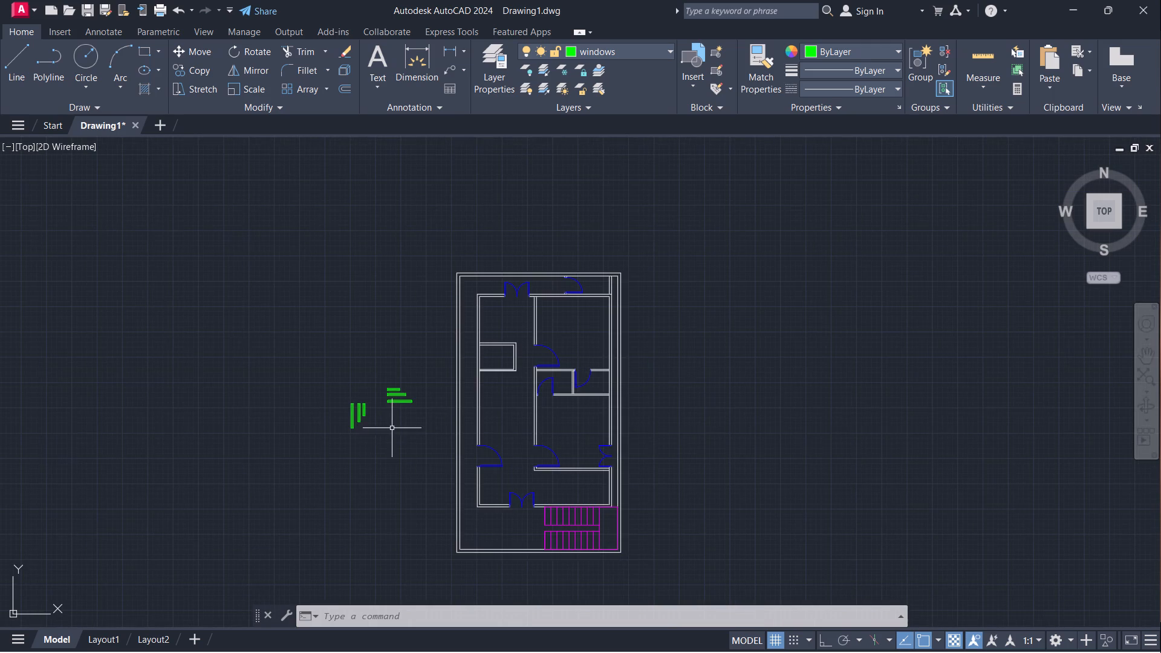
{"action": "scroll", "coordinate": [365, 444], "scroll_direction": "up", "scroll_amount": 2}
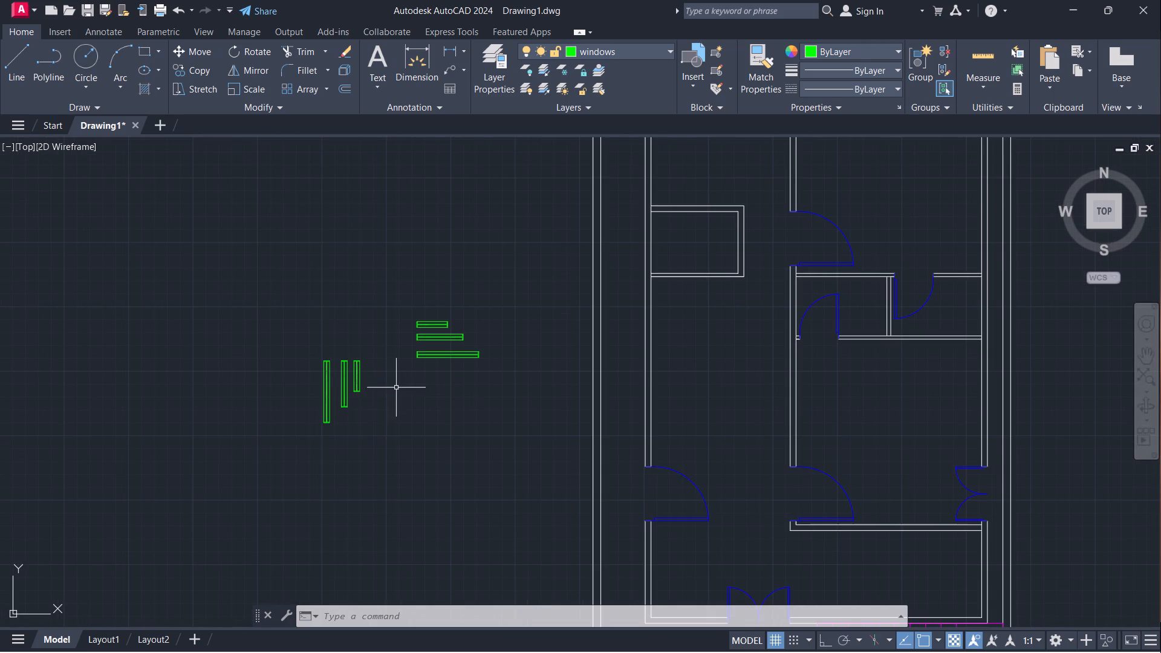
{"action": "scroll", "coordinate": [396, 385], "scroll_direction": "down", "scroll_amount": 1}
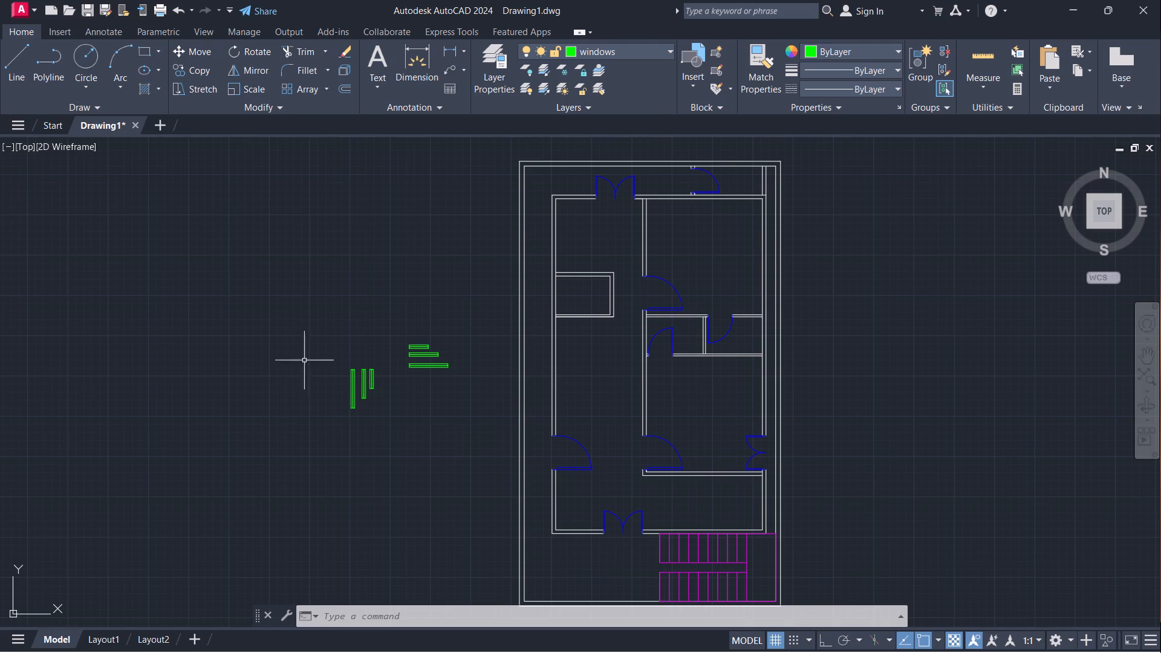
{"action": "scroll", "coordinate": [562, 398], "scroll_direction": "down", "scroll_amount": 1}
{"action": "middle_click_drag", "start_coordinate": [579, 397], "coordinate": [518, 373]}
{"action": "middle_click", "coordinate": [518, 373]}
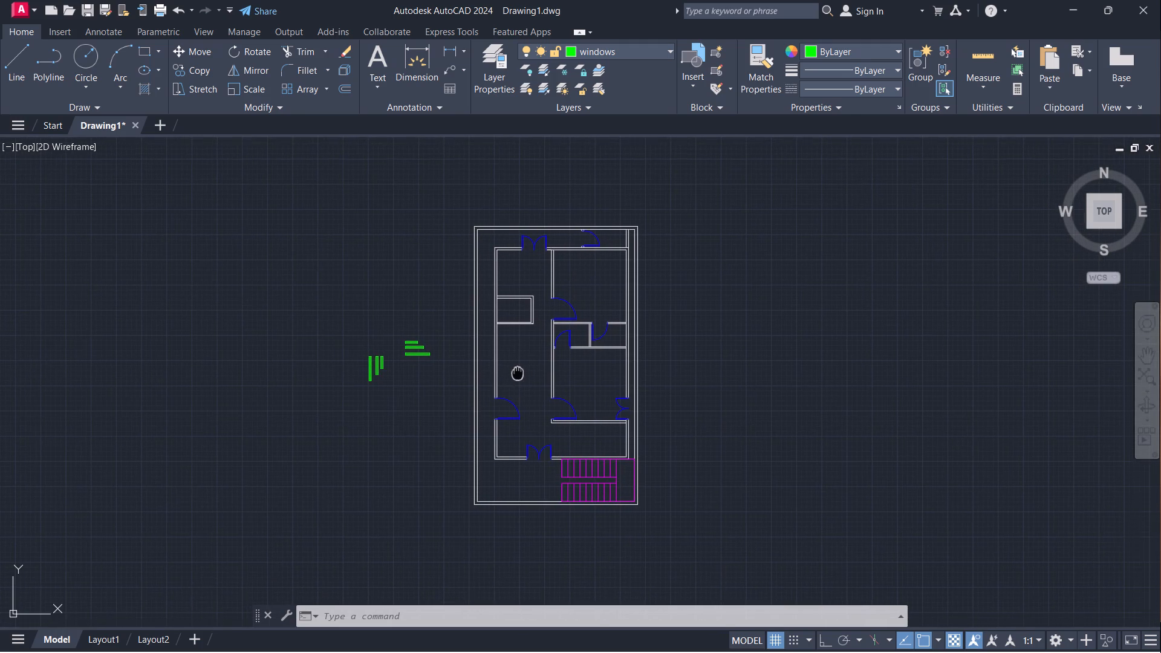
{"action": "scroll", "coordinate": [462, 345], "scroll_direction": "up", "scroll_amount": 3}
{"action": "scroll", "coordinate": [703, 356], "scroll_direction": "down", "scroll_amount": 2}
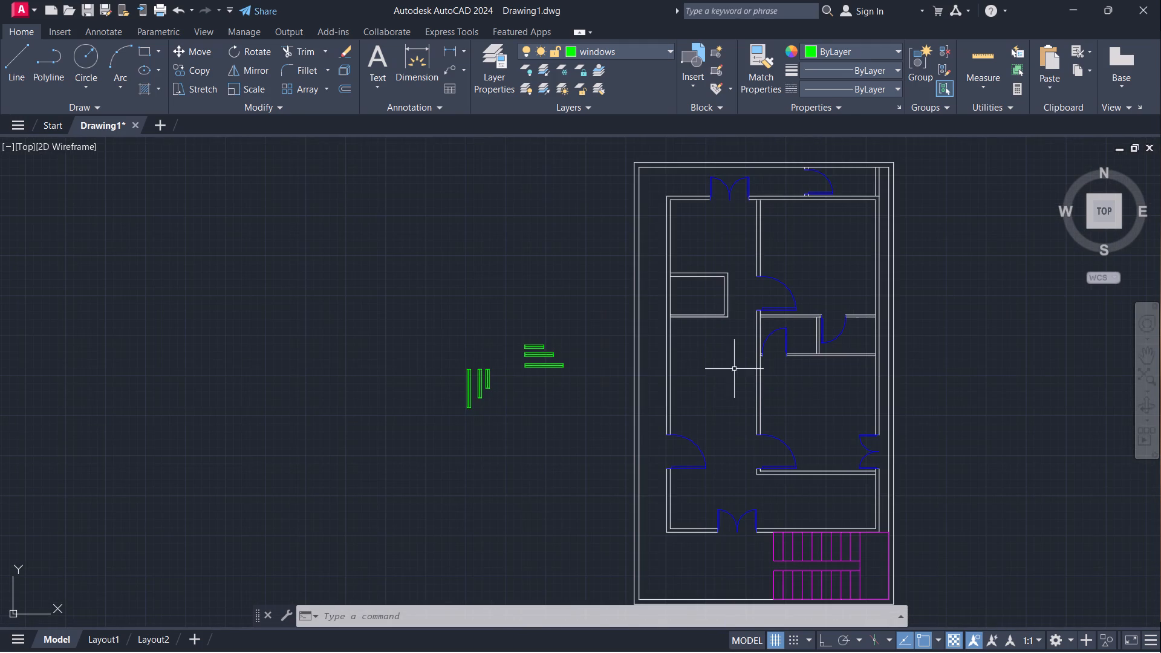
{"action": "middle_click_drag", "start_coordinate": [725, 417], "coordinate": [612, 388]}
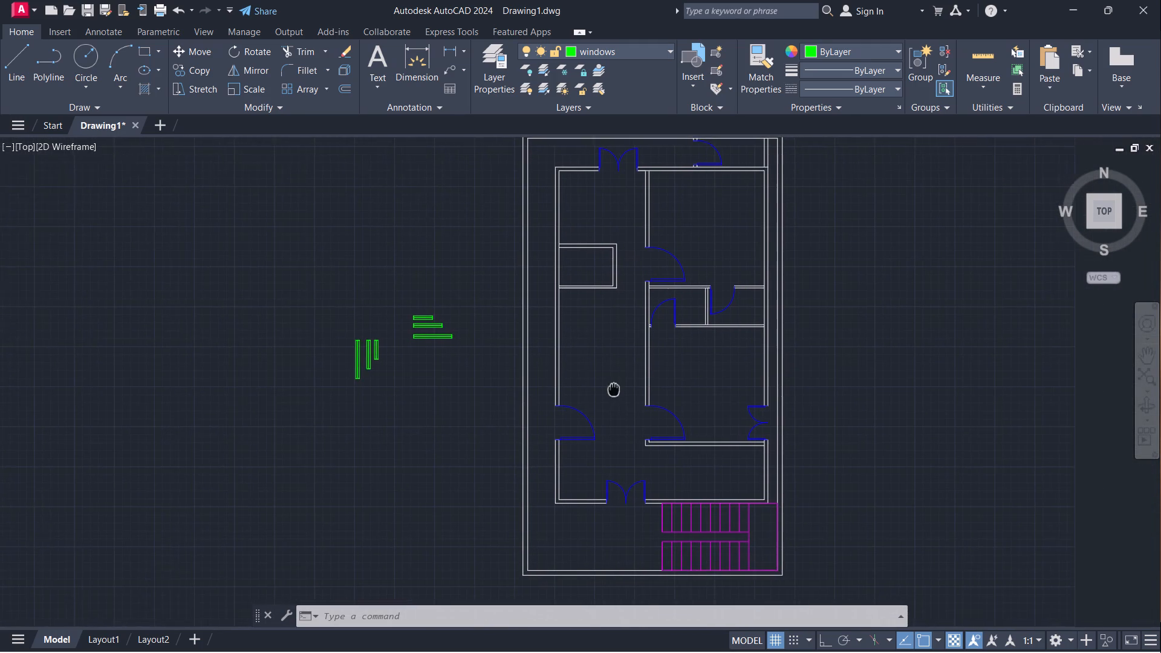
{"action": "middle_click_drag", "start_coordinate": [612, 388], "coordinate": [603, 406]}
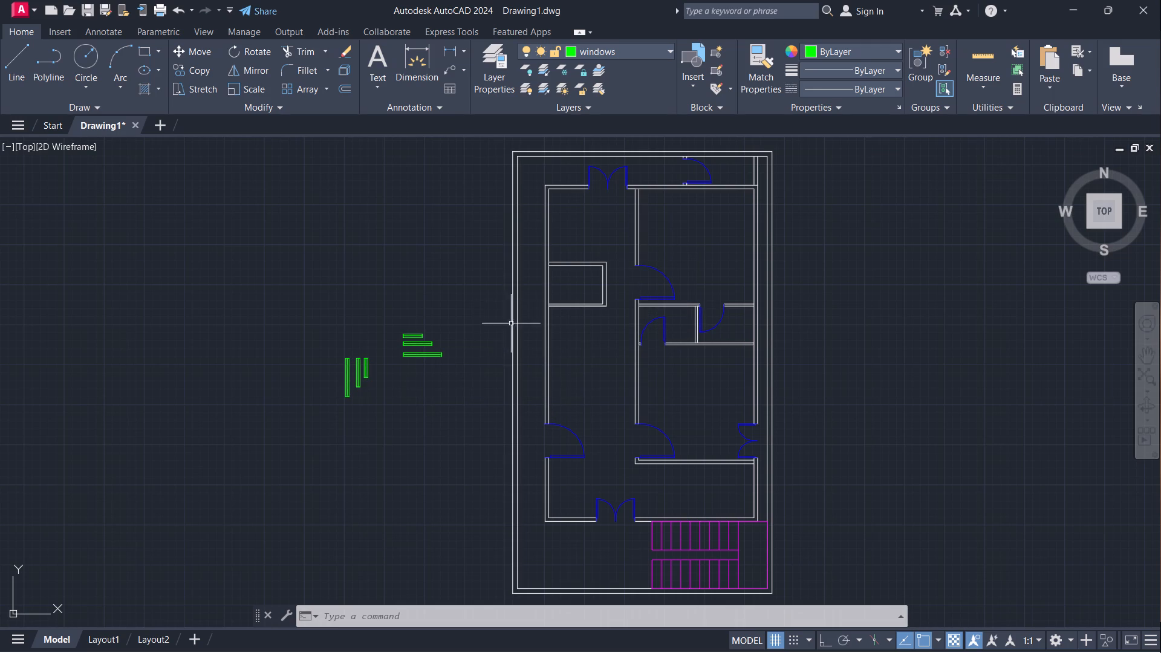
{"action": "scroll", "coordinate": [366, 374], "scroll_direction": "up", "scroll_amount": 1}
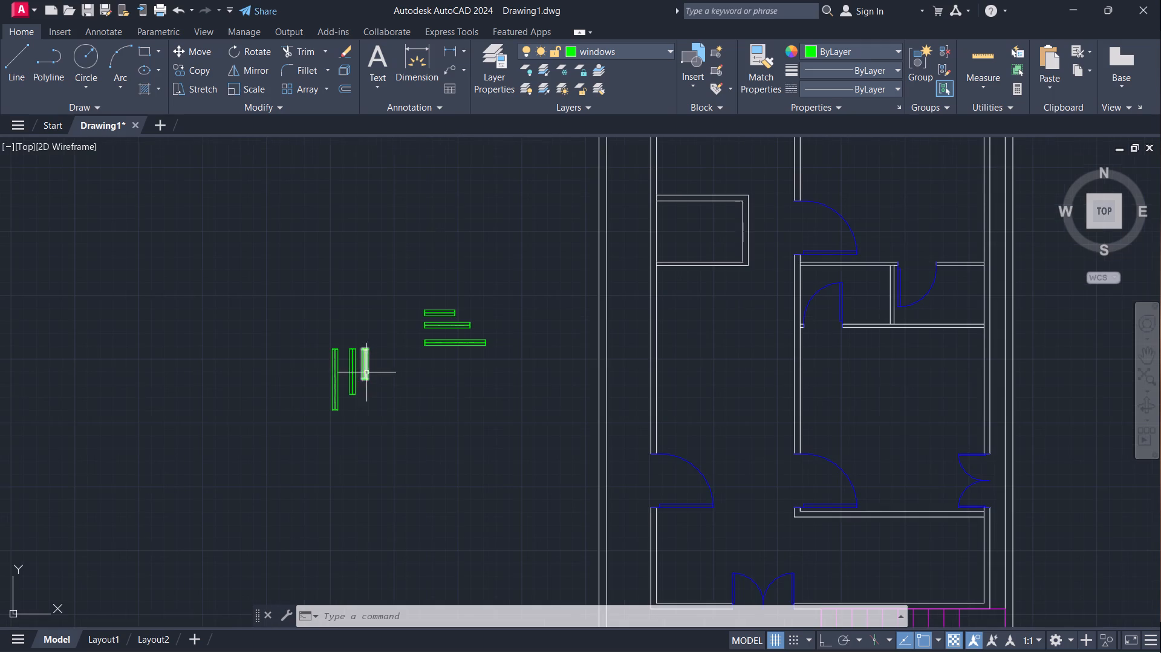
{"action": "scroll", "coordinate": [428, 339], "scroll_direction": "down", "scroll_amount": 1}
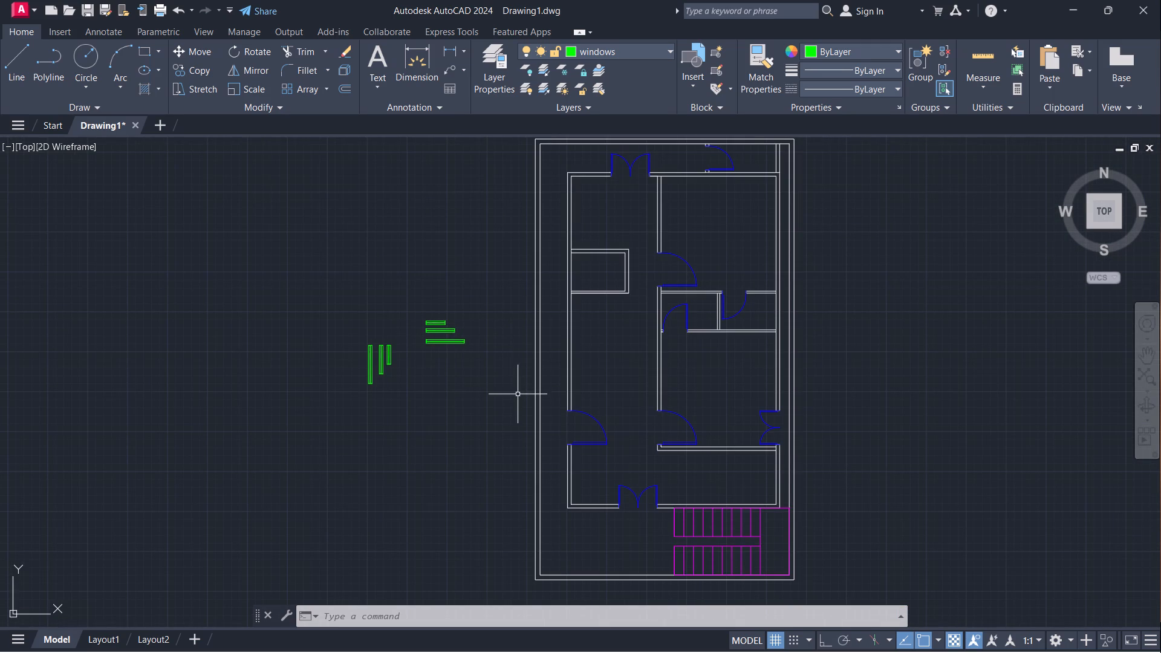
{"action": "scroll", "coordinate": [697, 559], "scroll_direction": "up", "scroll_amount": 2}
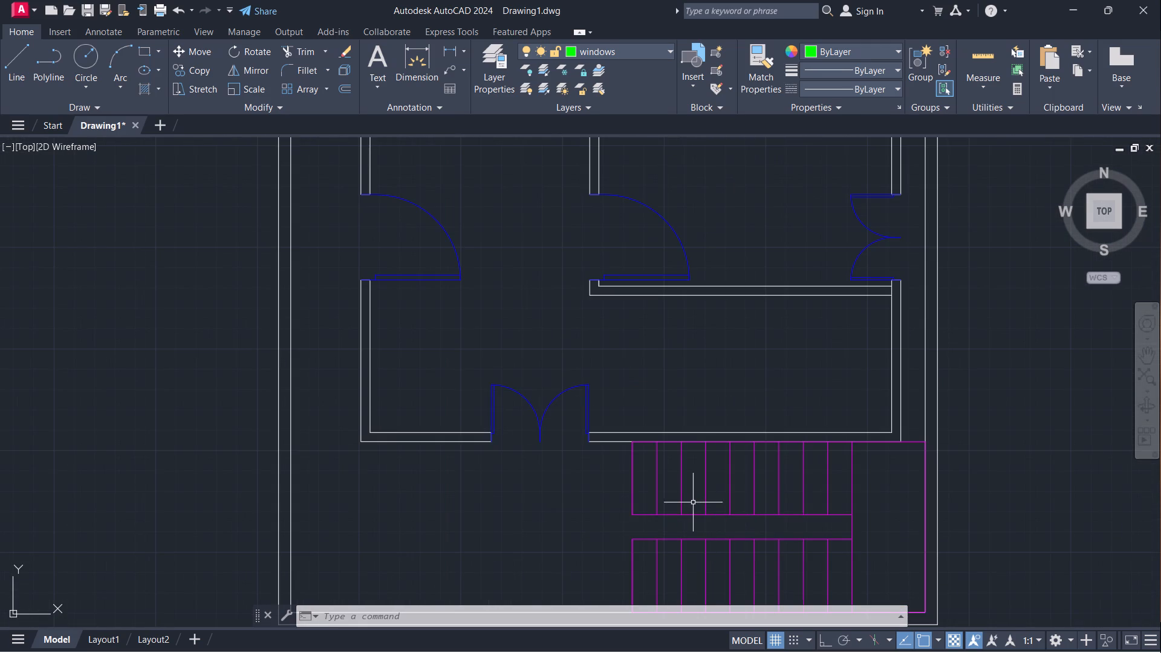
{"action": "scroll", "coordinate": [687, 497], "scroll_direction": "down", "scroll_amount": 1}
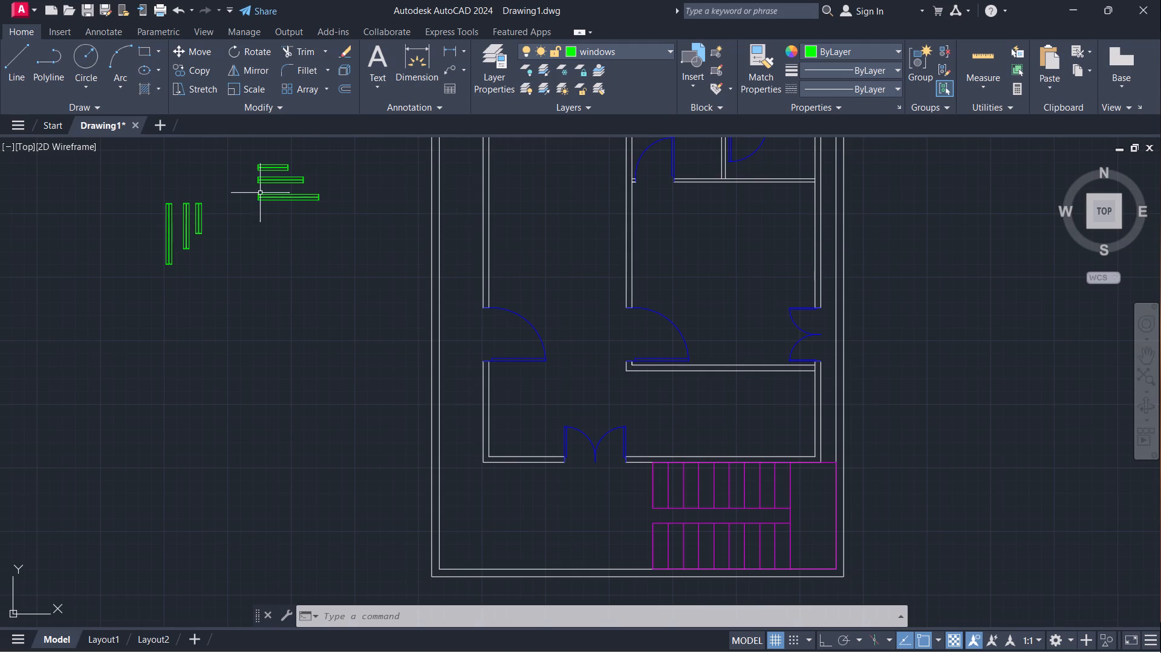
Copy the shortest horizontal window into the bottom room's lower wall, just right of the double door beside the staircase.
{"action": "left_click", "coordinate": [277, 165]}
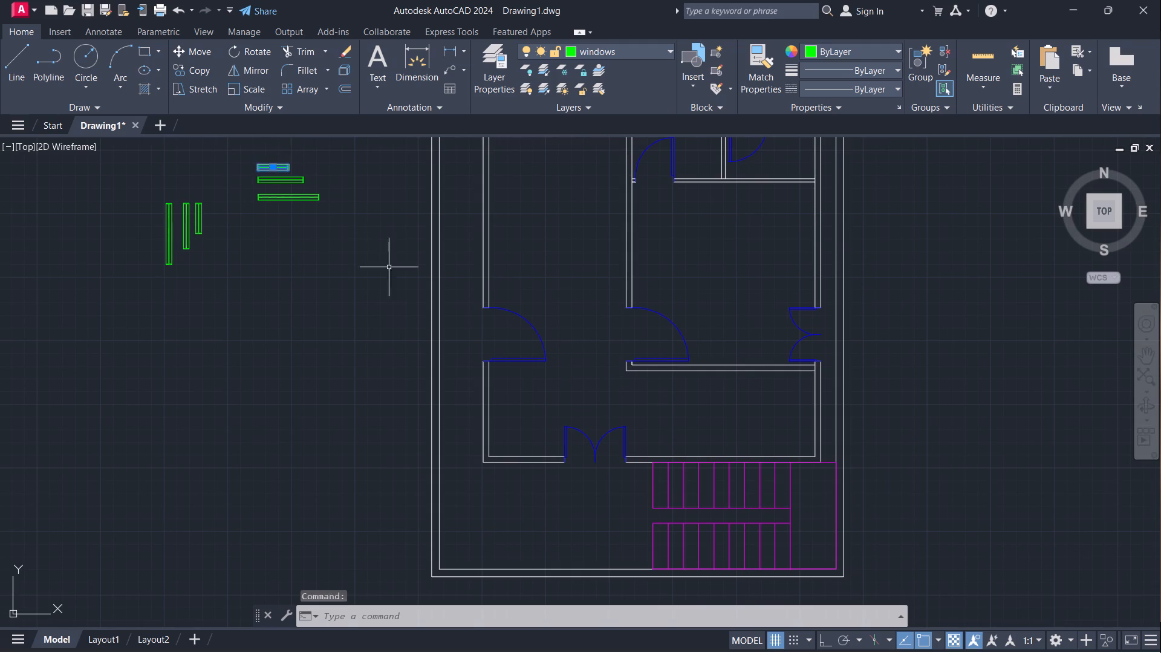
{"action": "type", "text": "co"}
{"action": "key", "text": "Return"}
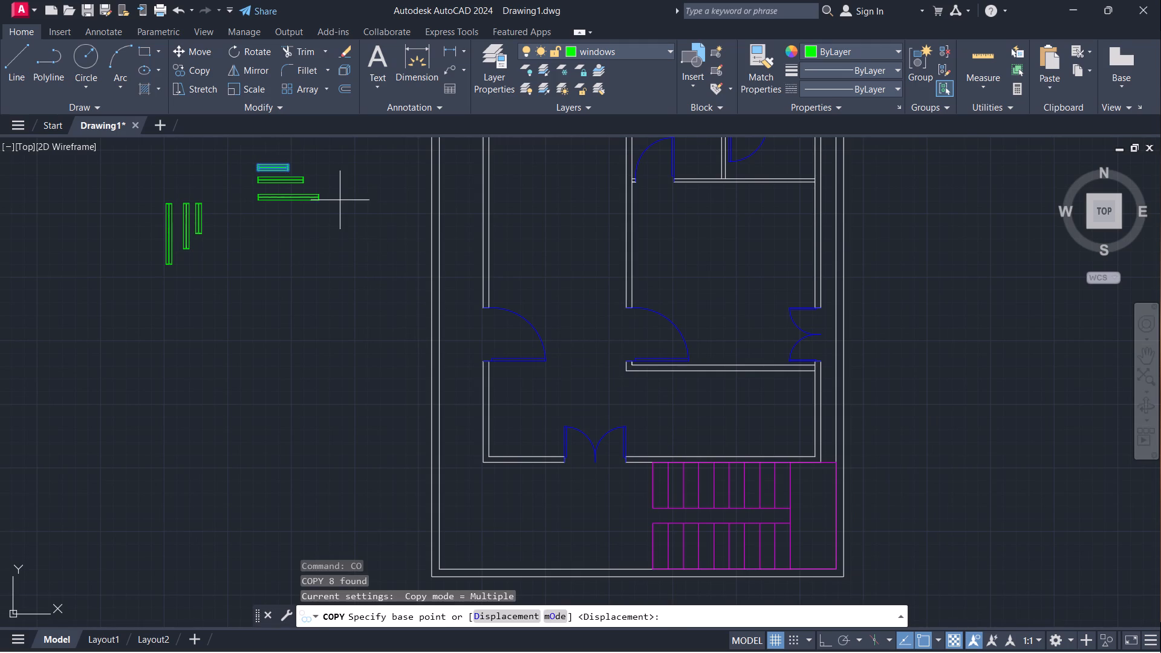
{"action": "scroll", "coordinate": [288, 161], "scroll_direction": "up", "scroll_amount": 2}
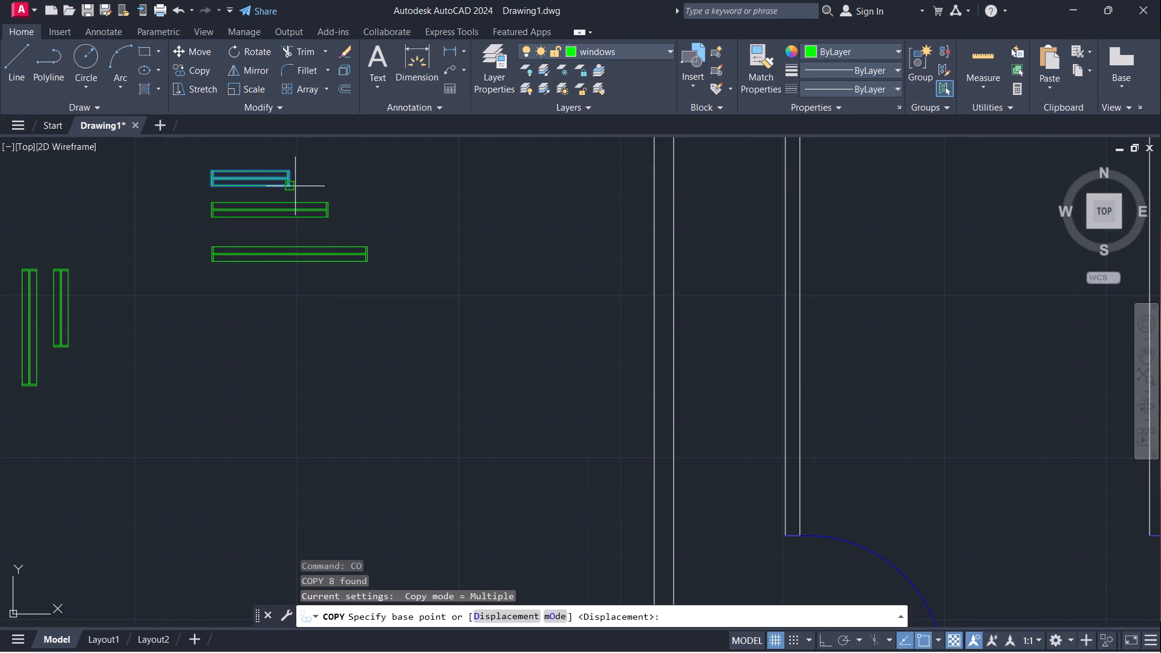
{"action": "left_click", "coordinate": [296, 186]}
{"action": "scroll", "coordinate": [505, 374], "scroll_direction": "down", "scroll_amount": 2}
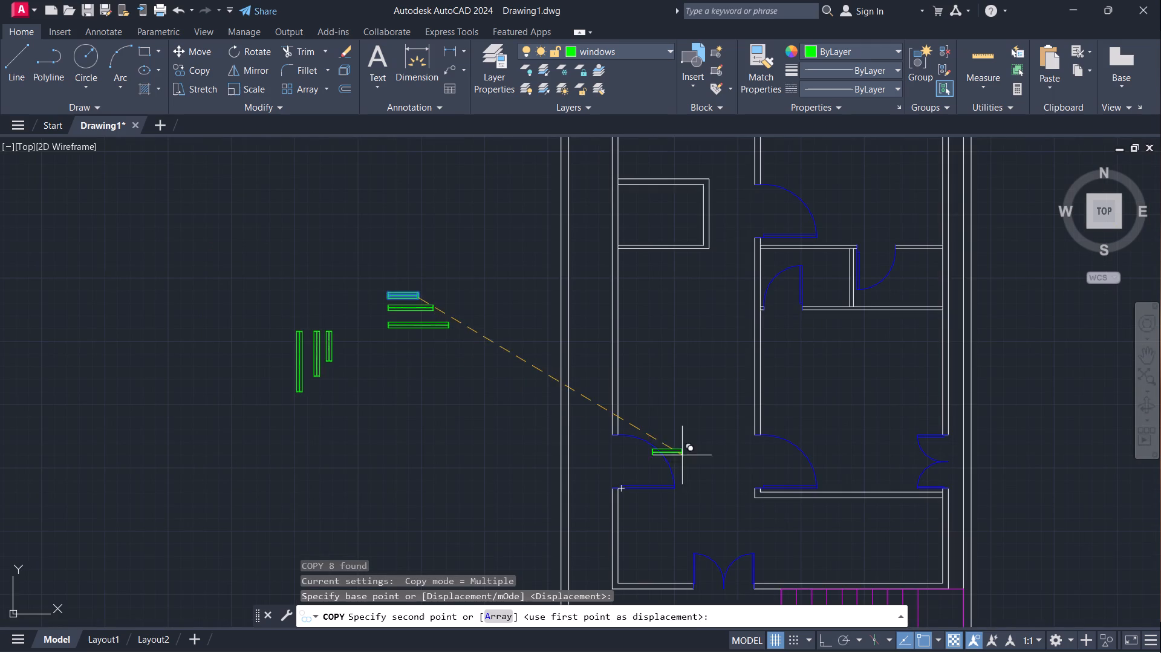
{"action": "middle_click_drag", "start_coordinate": [706, 507], "coordinate": [473, 367]}
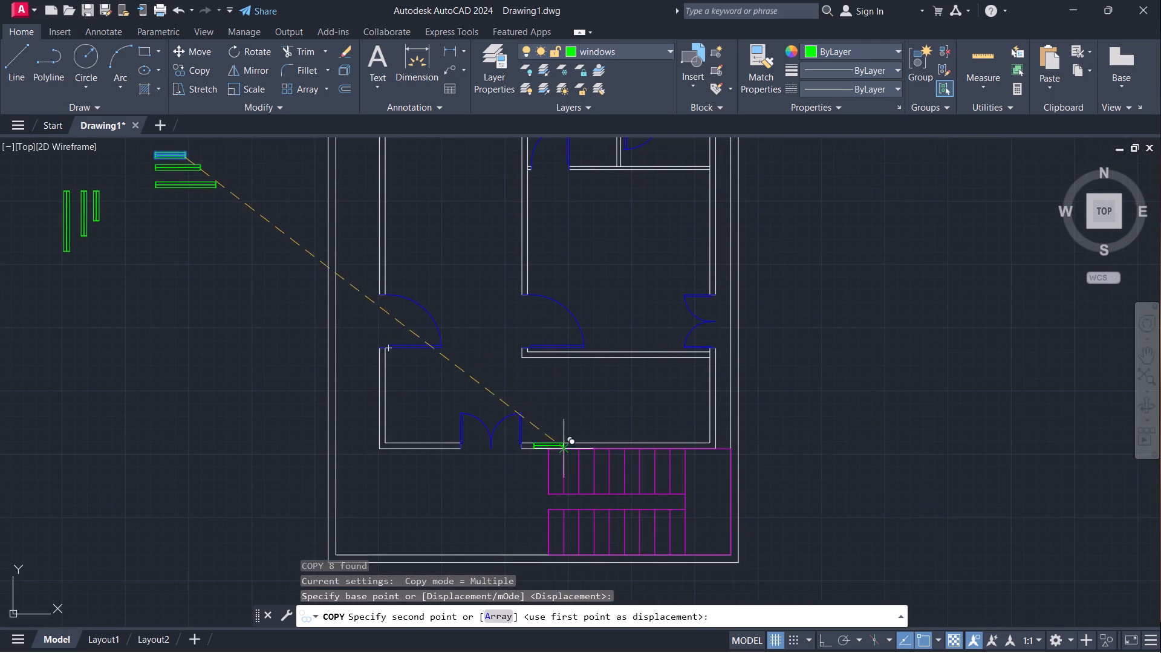
{"action": "scroll", "coordinate": [556, 468], "scroll_direction": "up", "scroll_amount": 4}
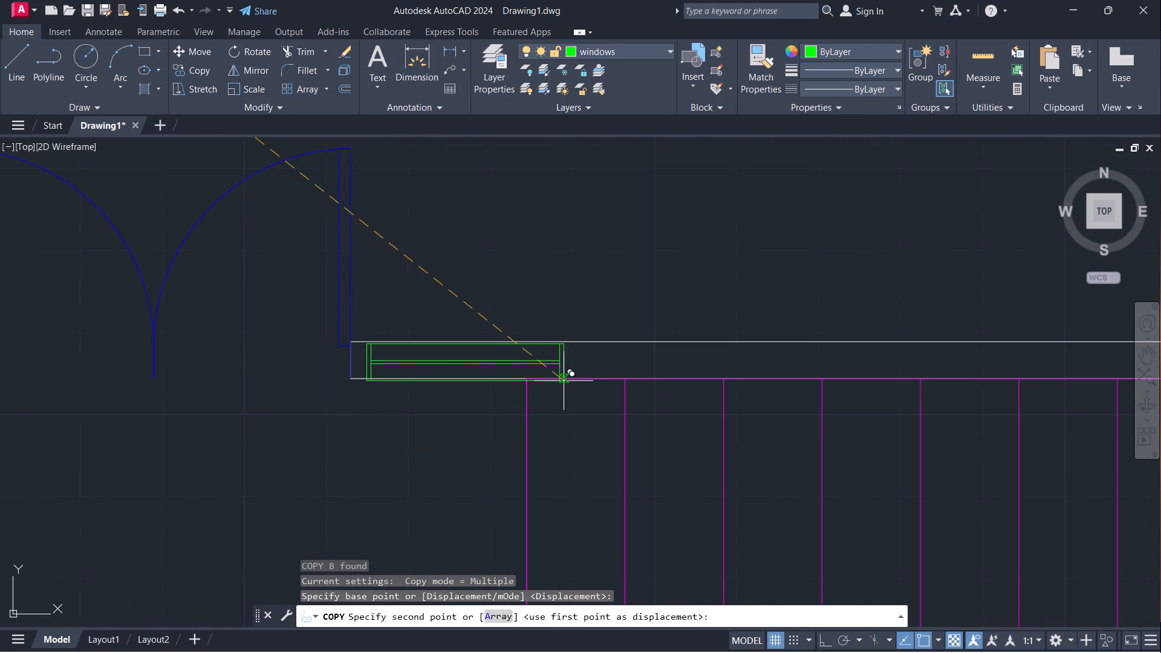
{"action": "left_click", "coordinate": [565, 378]}
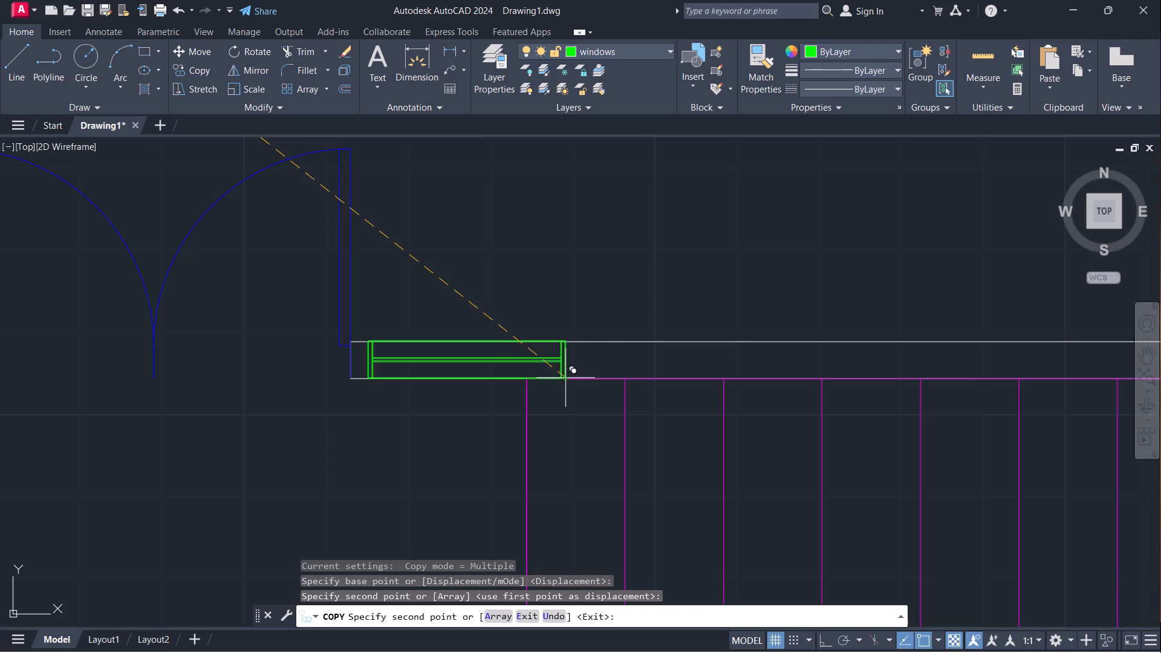
{"action": "scroll", "coordinate": [663, 371], "scroll_direction": "down", "scroll_amount": 4}
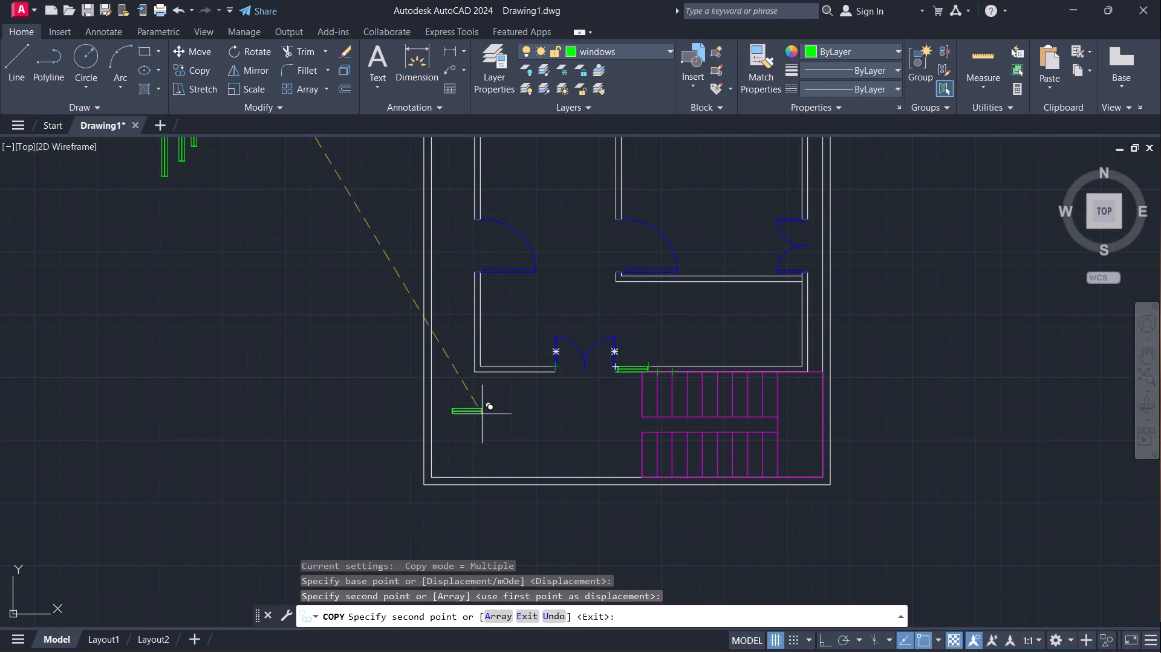
{"action": "scroll", "coordinate": [441, 421], "scroll_direction": "down", "scroll_amount": 2}
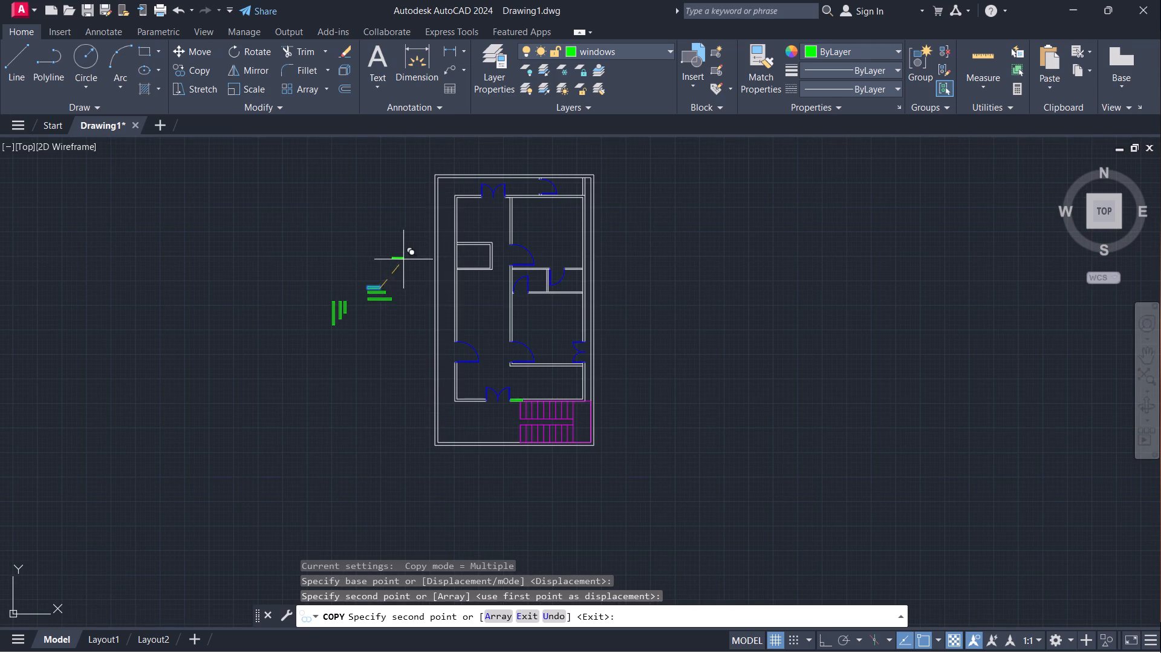
{"action": "key", "text": "Escape"}
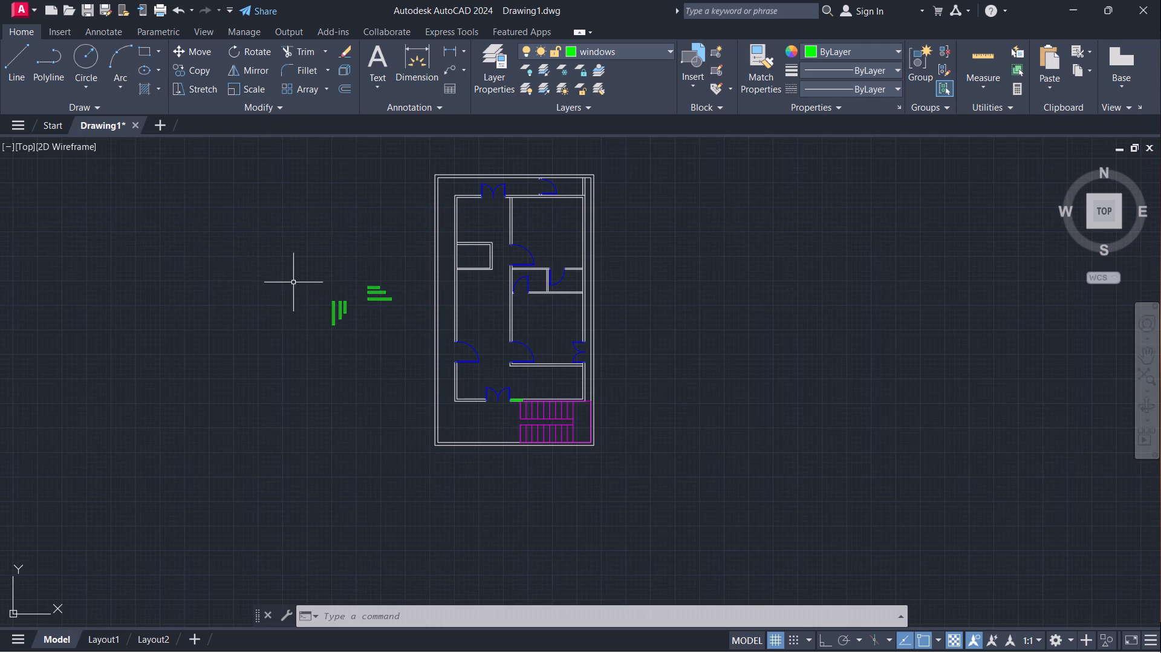
Copy the shortest vertical window by its side midpoint into the right-hand outer wall of the small room with the inward-swinging door.
{"action": "scroll", "coordinate": [294, 282], "scroll_direction": "up", "scroll_amount": 1}
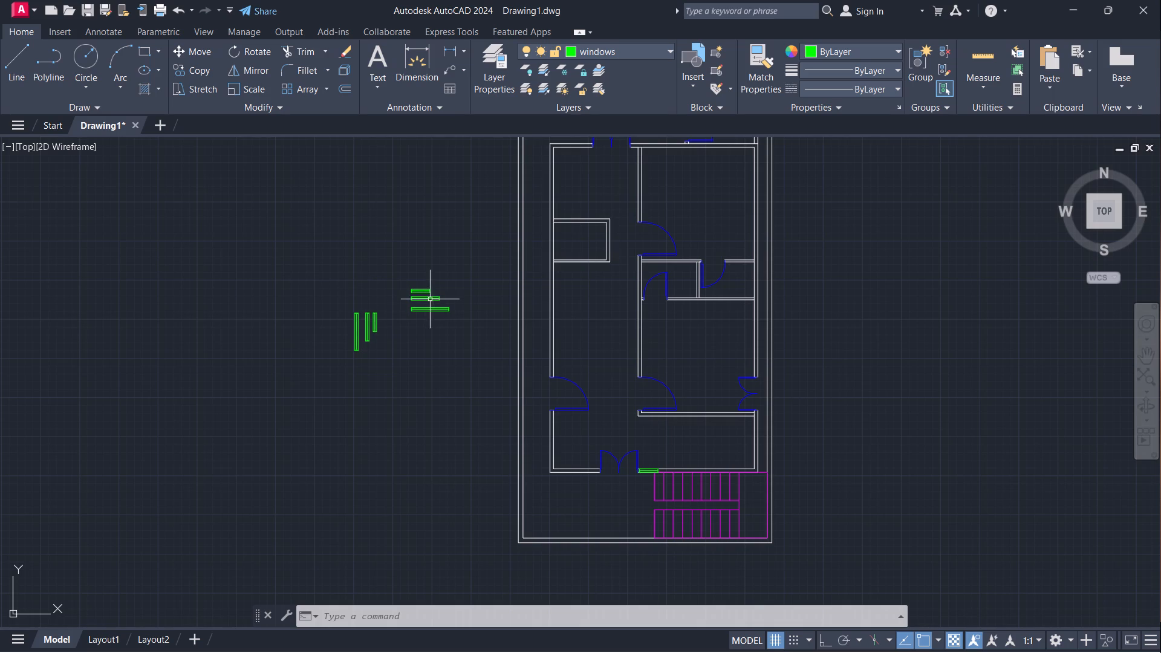
{"action": "scroll", "coordinate": [415, 285], "scroll_direction": "up", "scroll_amount": 1}
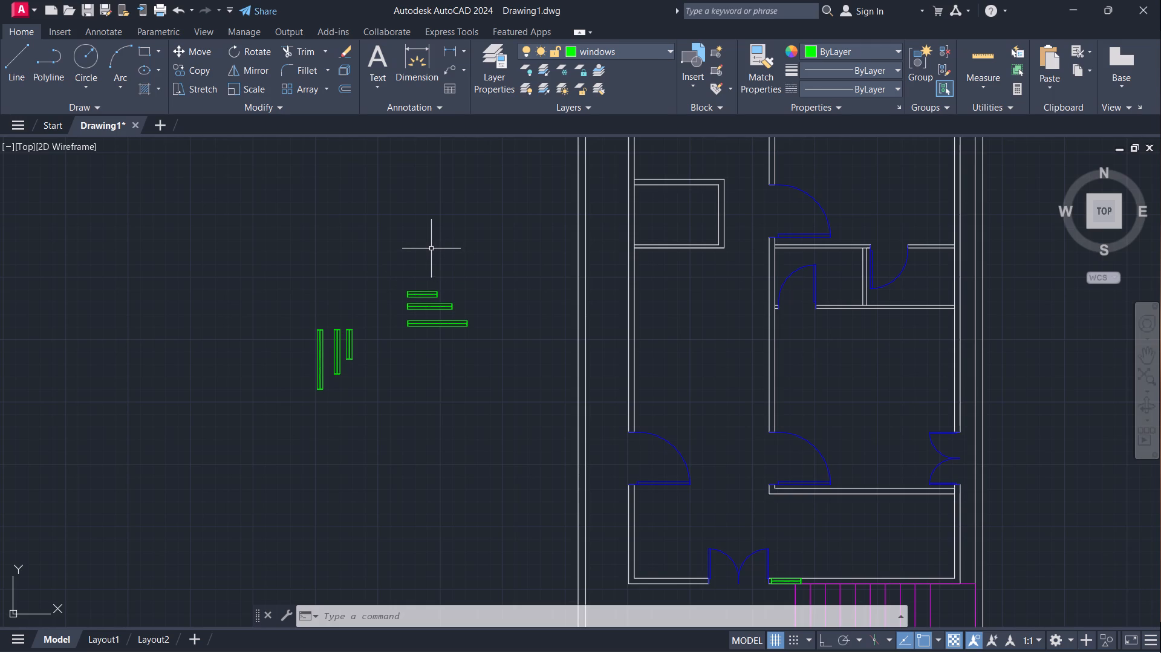
{"action": "left_click", "coordinate": [353, 343]}
{"action": "type", "text": "co"}
{"action": "key", "text": "Return"}
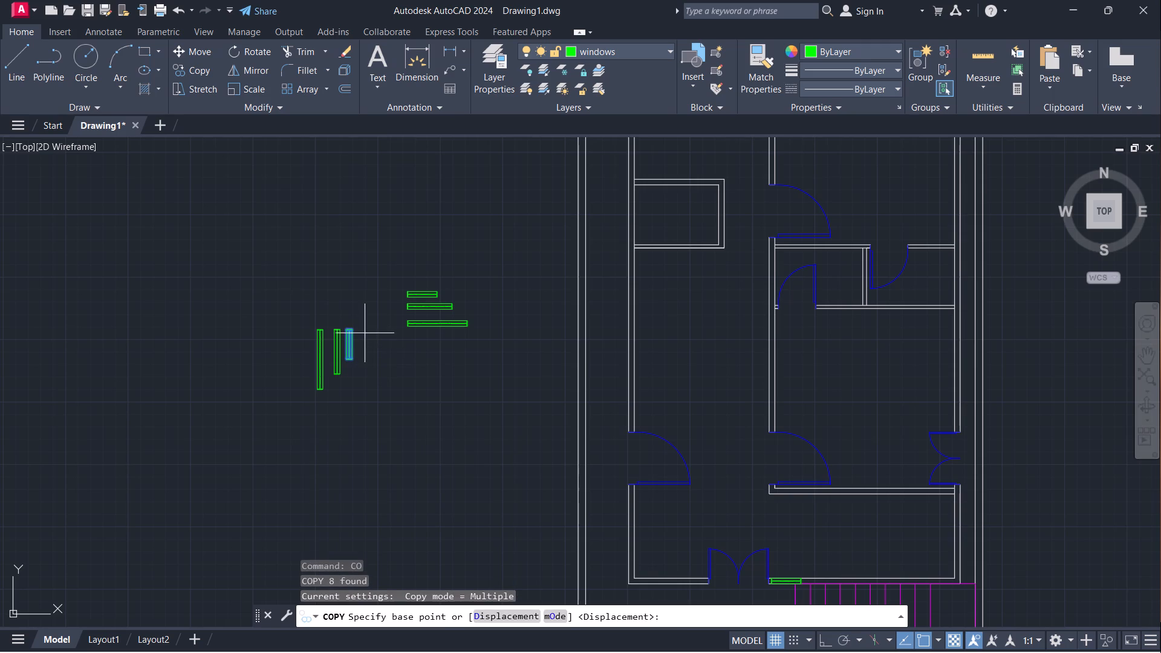
{"action": "left_click", "coordinate": [350, 348]}
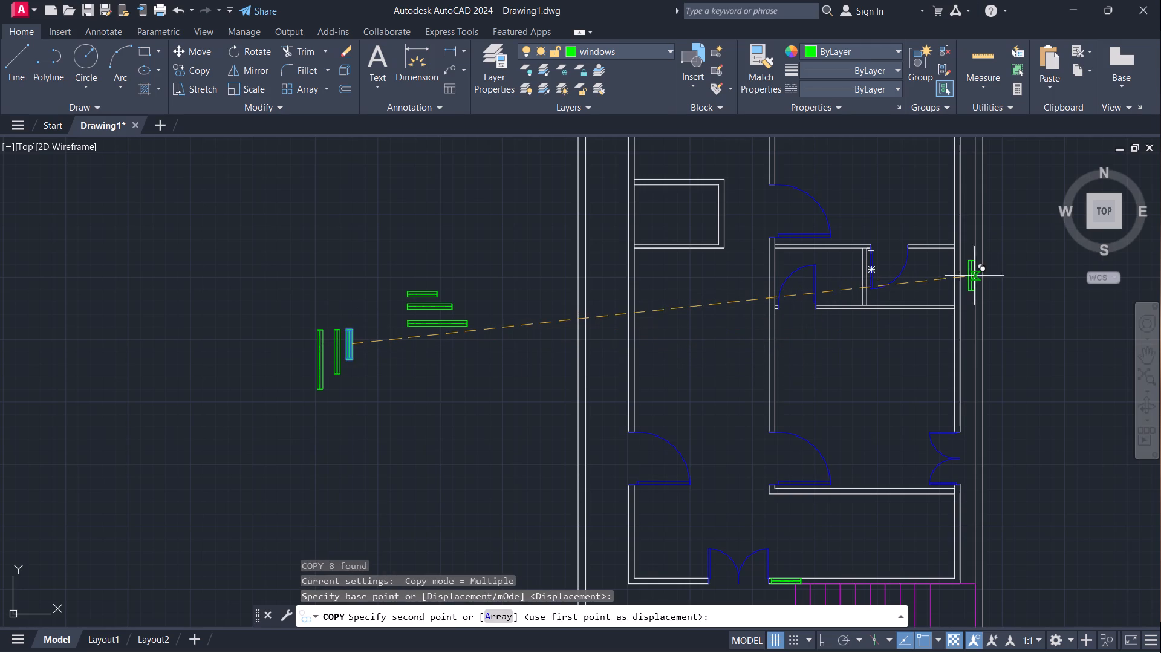
{"action": "middle_click_drag", "start_coordinate": [1015, 306], "coordinate": [969, 333]}
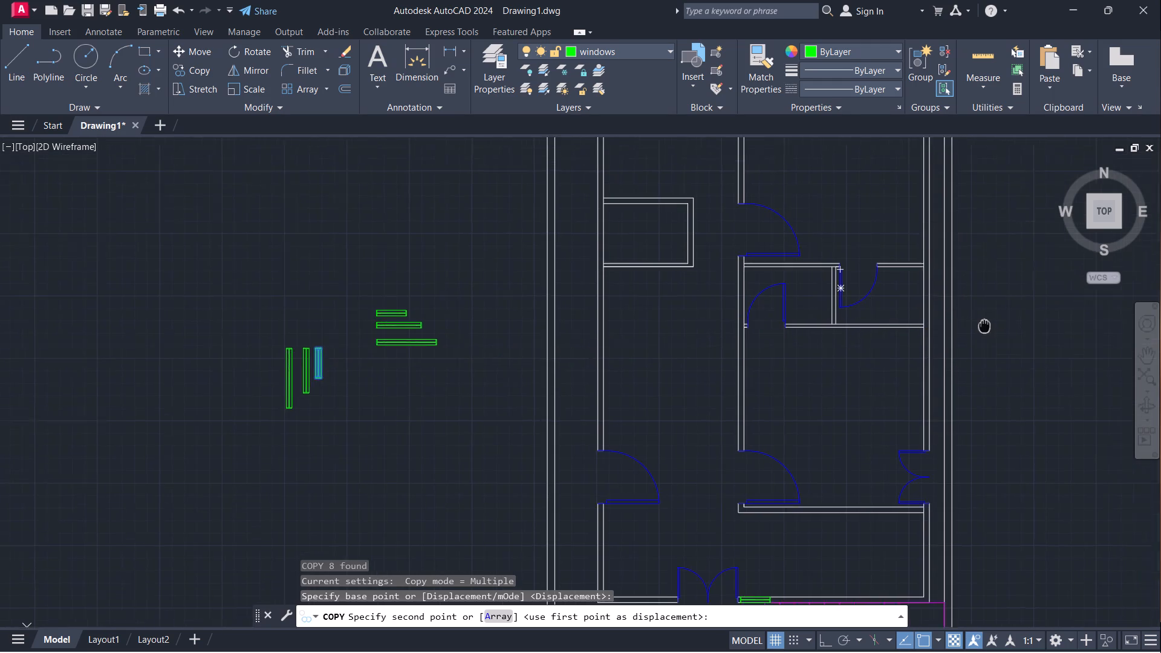
{"action": "middle_click_drag", "start_coordinate": [969, 333], "coordinate": [910, 342]}
{"action": "scroll", "coordinate": [853, 309], "scroll_direction": "up", "scroll_amount": 2}
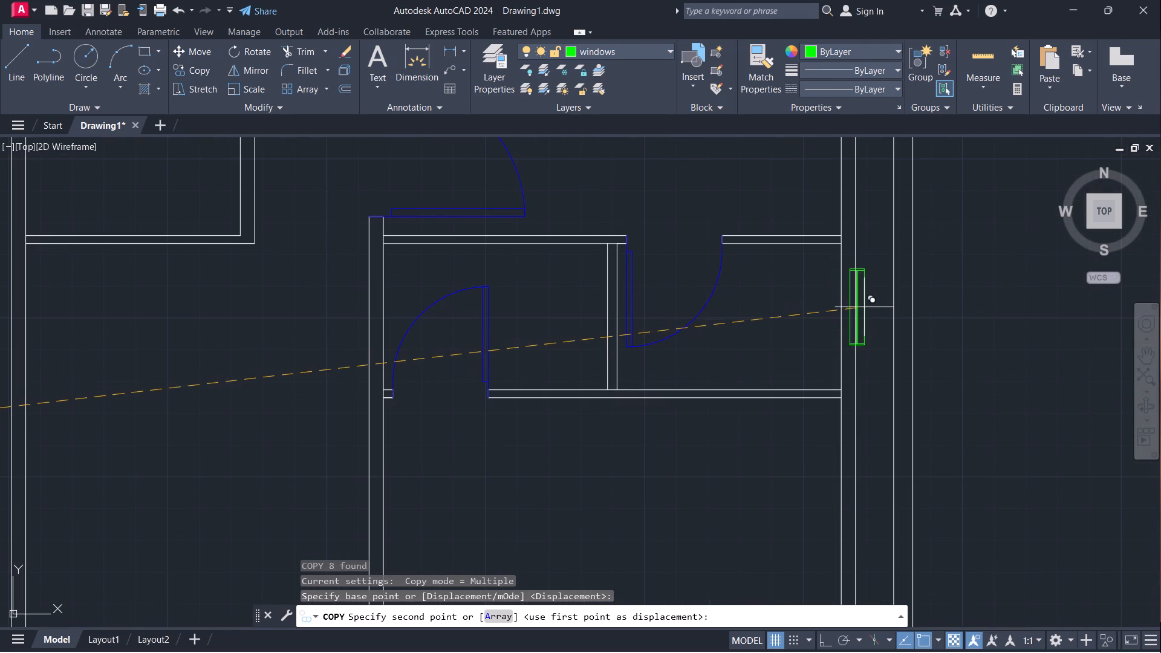
{"action": "left_click", "coordinate": [855, 310]}
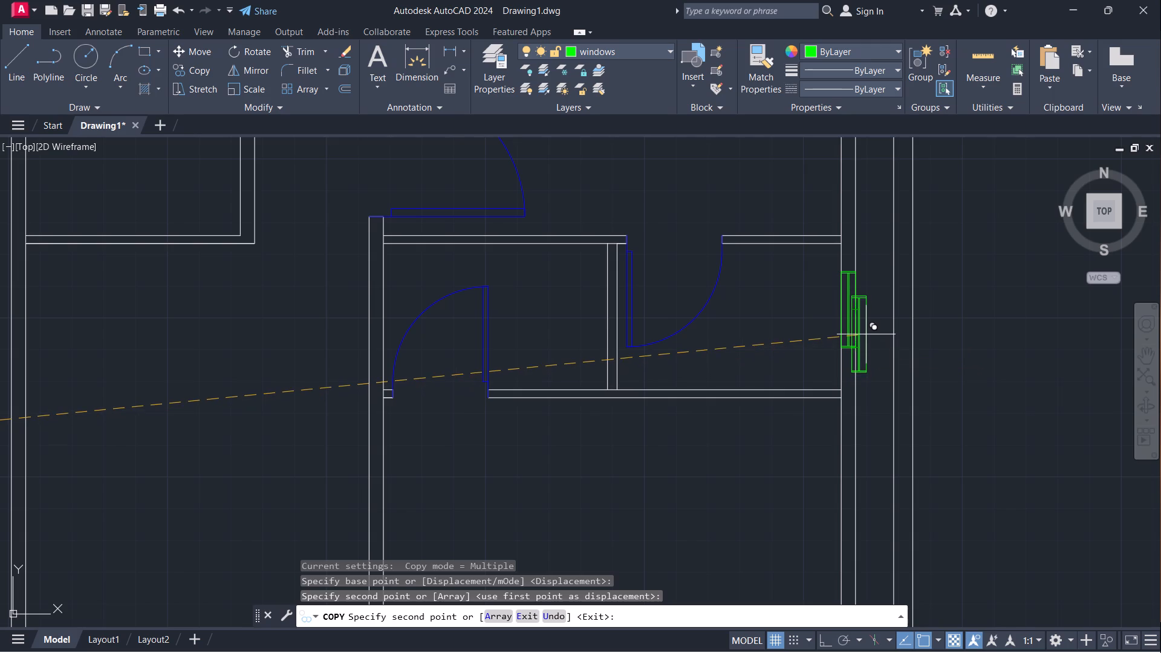
{"action": "scroll", "coordinate": [489, 389], "scroll_direction": "down", "scroll_amount": 3}
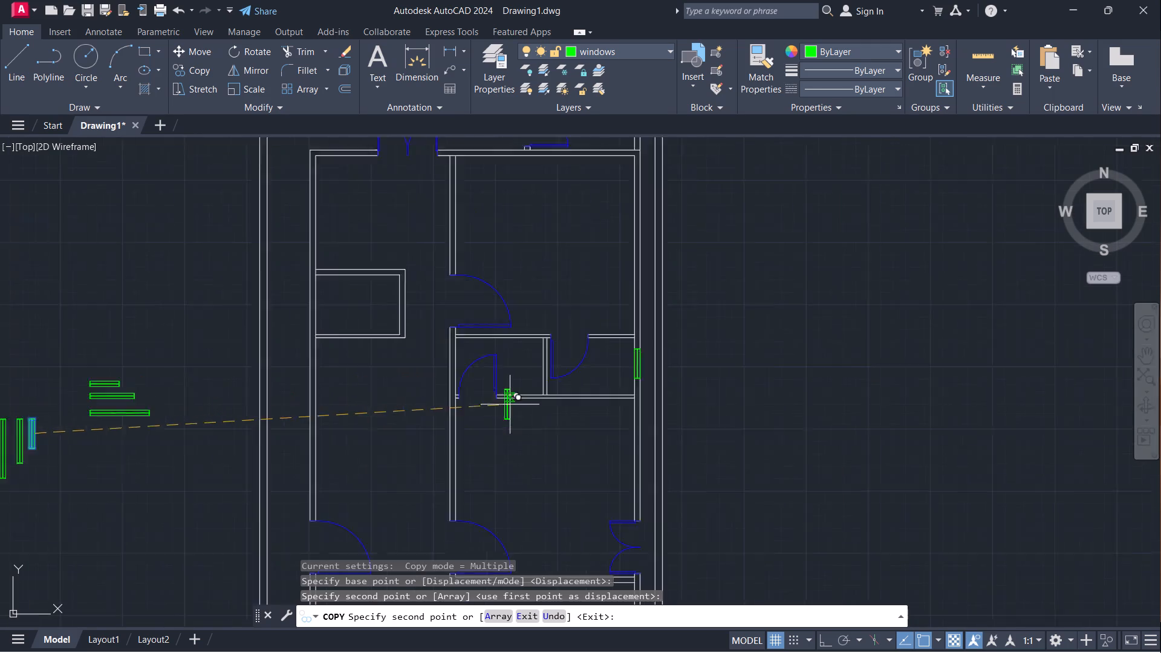
{"action": "middle_click_drag", "start_coordinate": [510, 434], "coordinate": [545, 415]}
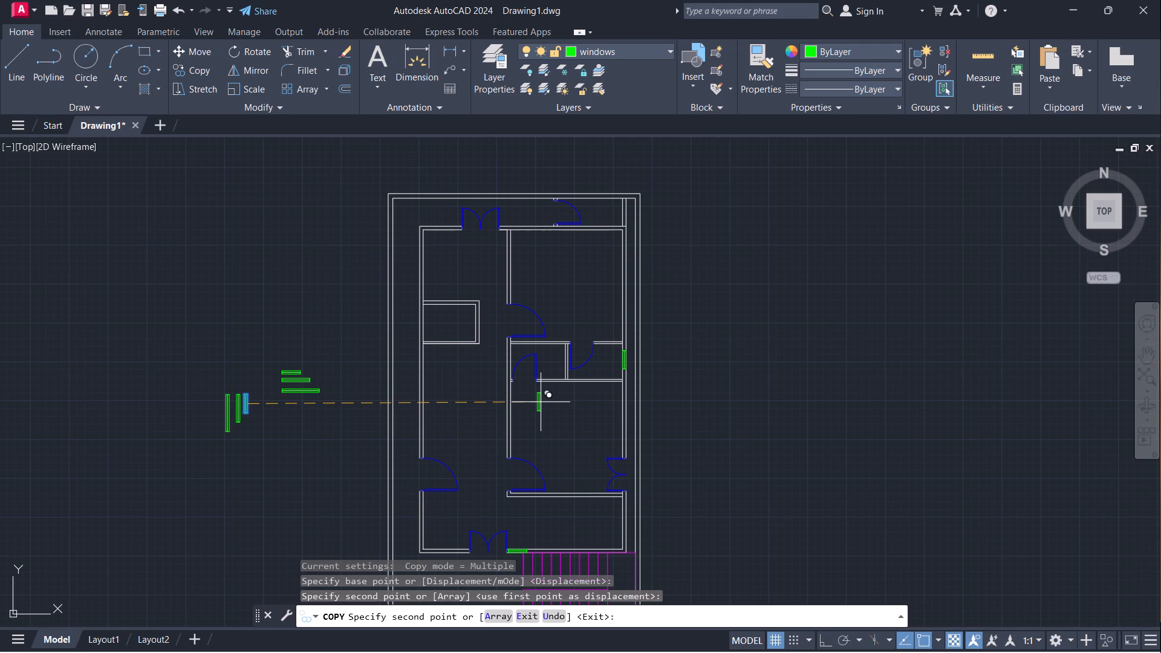
{"action": "scroll", "coordinate": [545, 424], "scroll_direction": "down", "scroll_amount": 1}
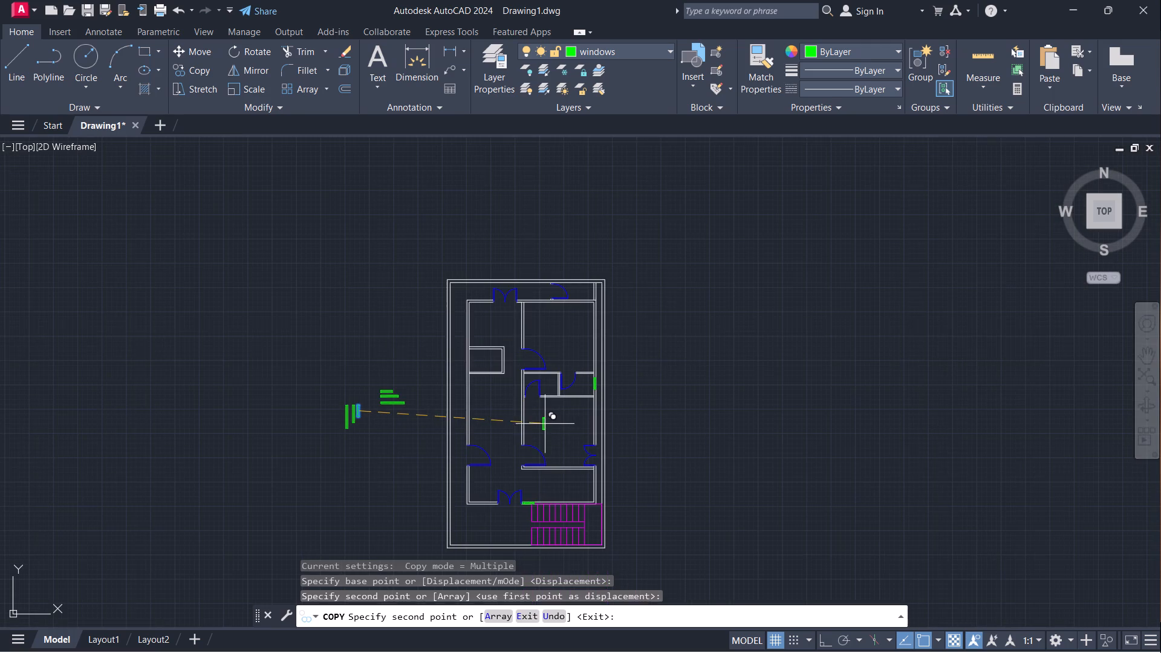
{"action": "middle_click_drag", "start_coordinate": [548, 434], "coordinate": [579, 364]}
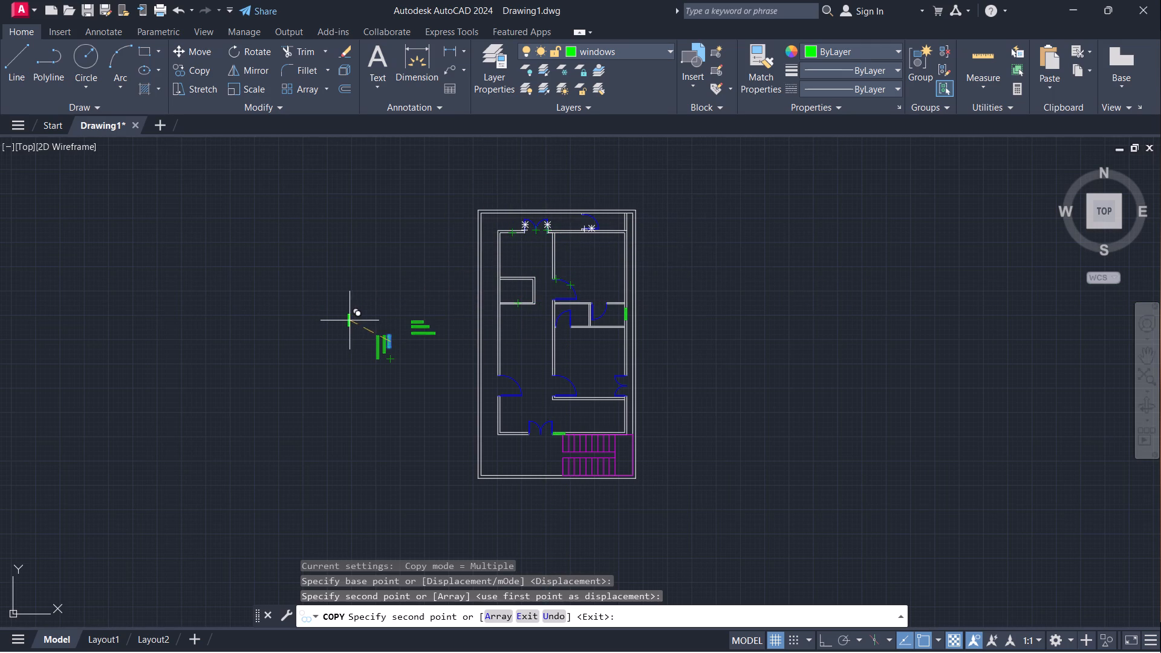
{"action": "key", "text": "Escape"}
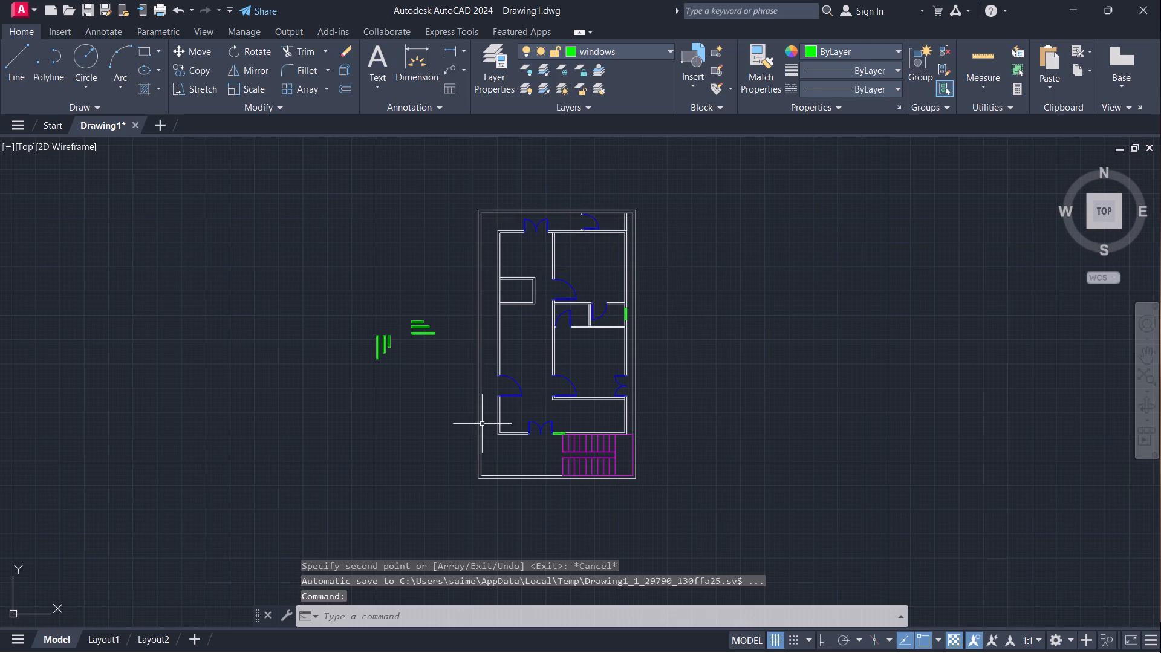
Copy the medium vertical window into the bottom room's right-hand wall, just below the double door opening.
{"action": "scroll", "coordinate": [512, 415], "scroll_direction": "up", "scroll_amount": 1}
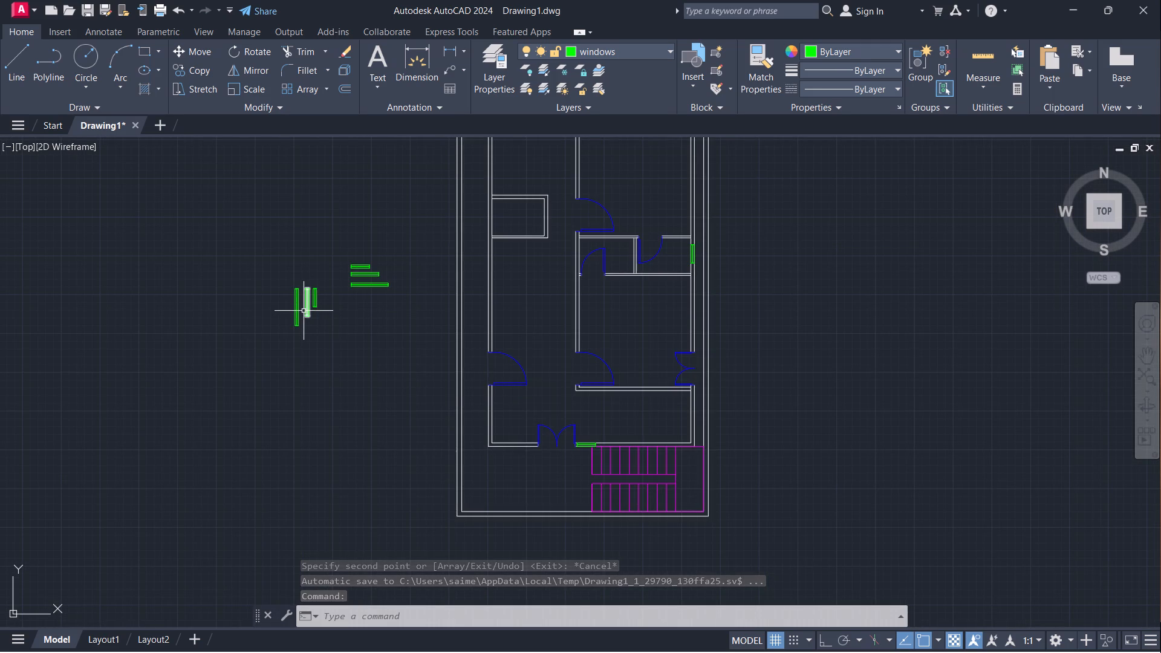
{"action": "left_click", "coordinate": [307, 313]}
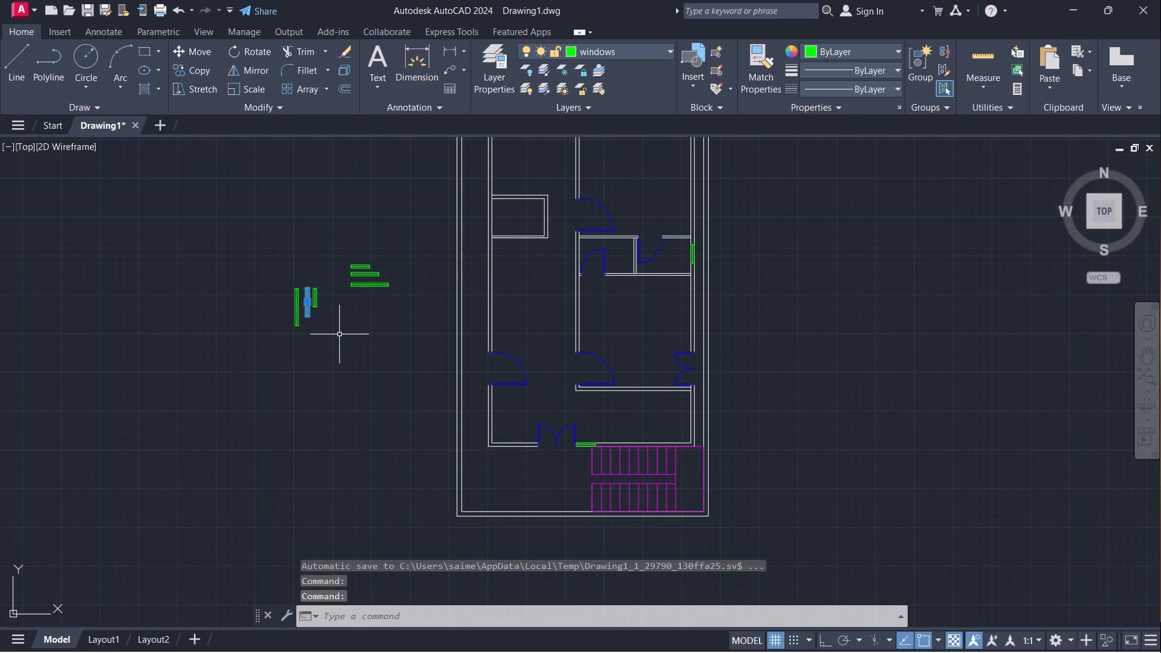
{"action": "type", "text": "co"}
{"action": "key", "text": "Return"}
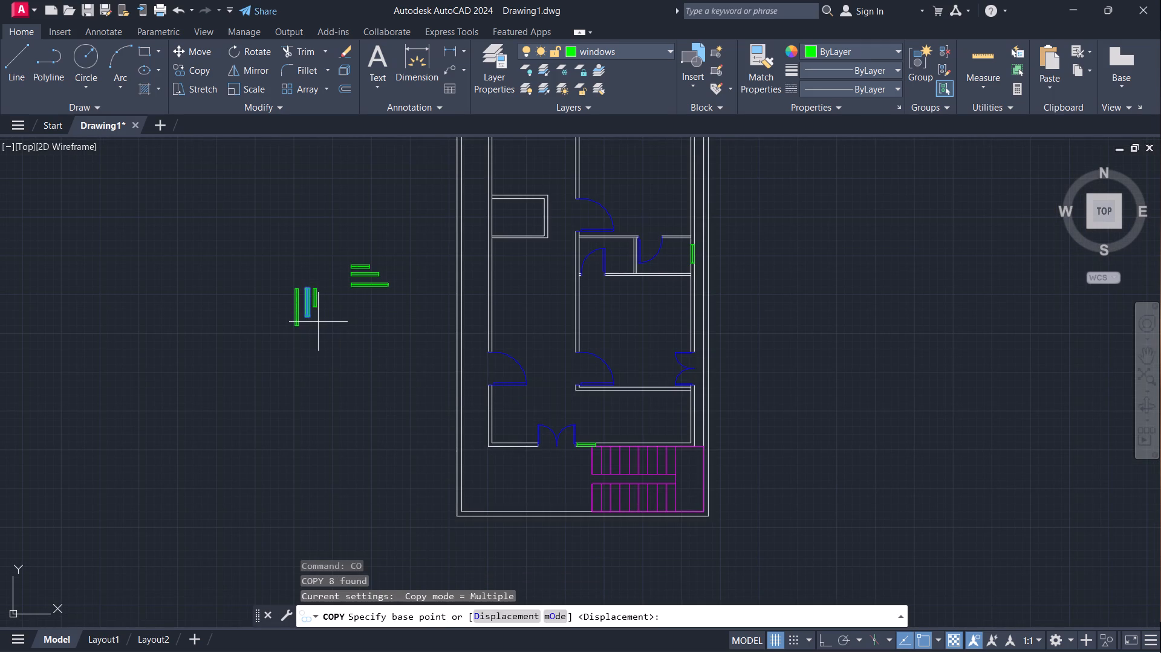
{"action": "scroll", "coordinate": [318, 322], "scroll_direction": "up", "scroll_amount": 2}
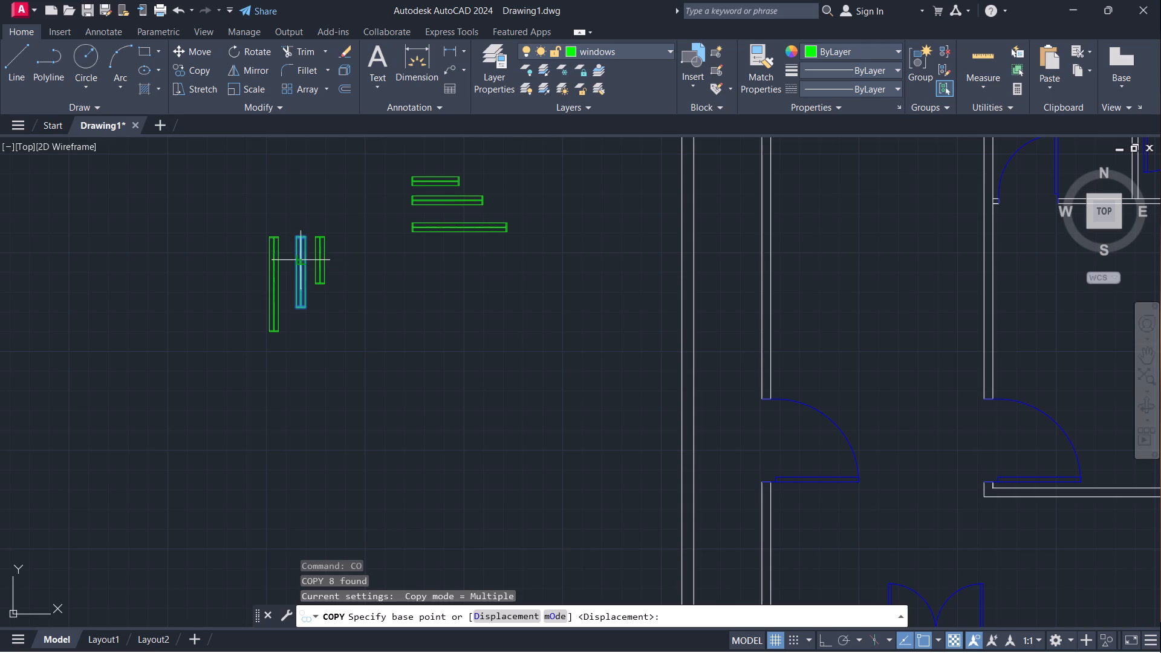
{"action": "left_click", "coordinate": [308, 275]}
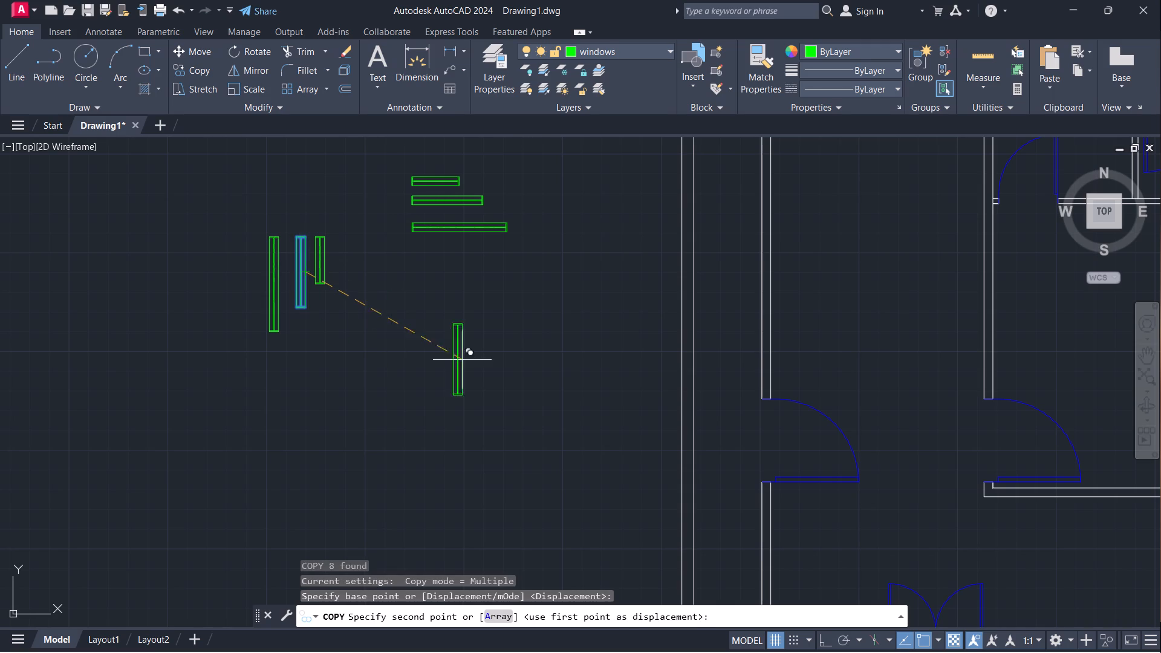
{"action": "scroll", "coordinate": [577, 402], "scroll_direction": "down", "scroll_amount": 2}
{"action": "scroll", "coordinate": [861, 463], "scroll_direction": "up", "scroll_amount": 2}
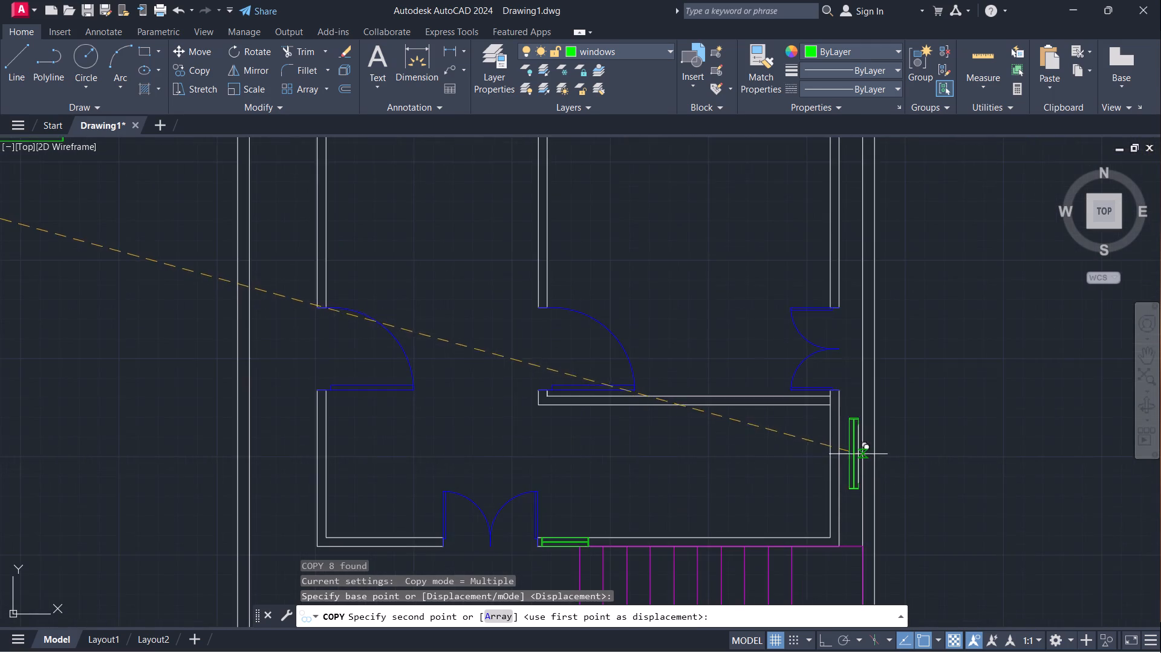
{"action": "scroll", "coordinate": [846, 438], "scroll_direction": "up", "scroll_amount": 2}
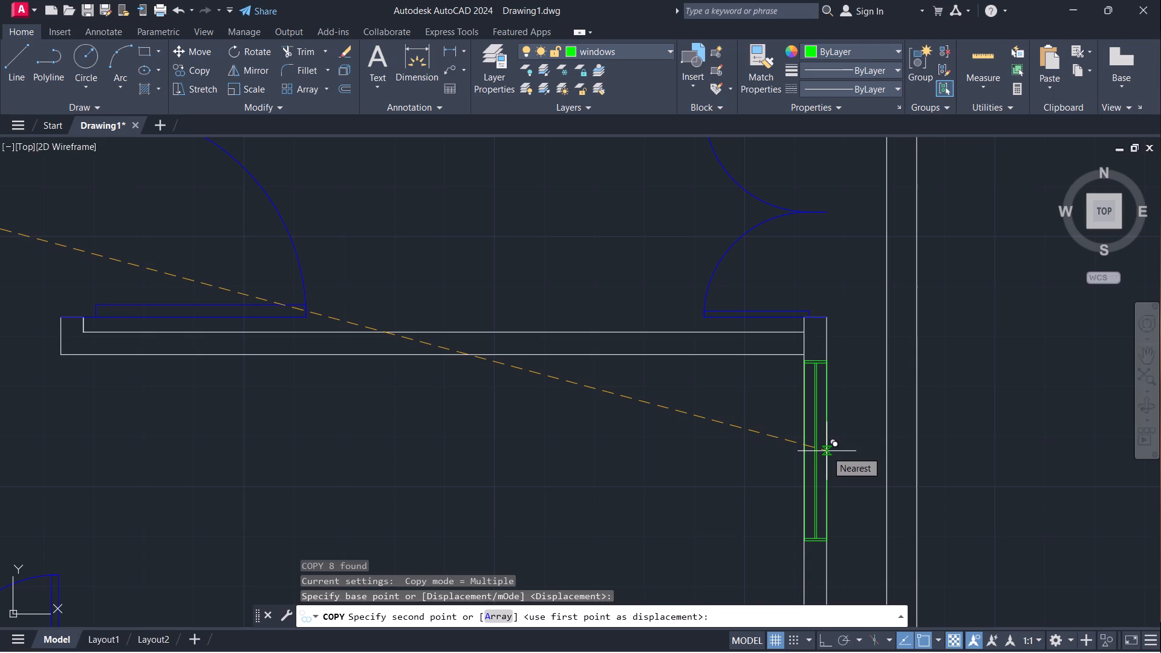
{"action": "left_click", "coordinate": [827, 451]}
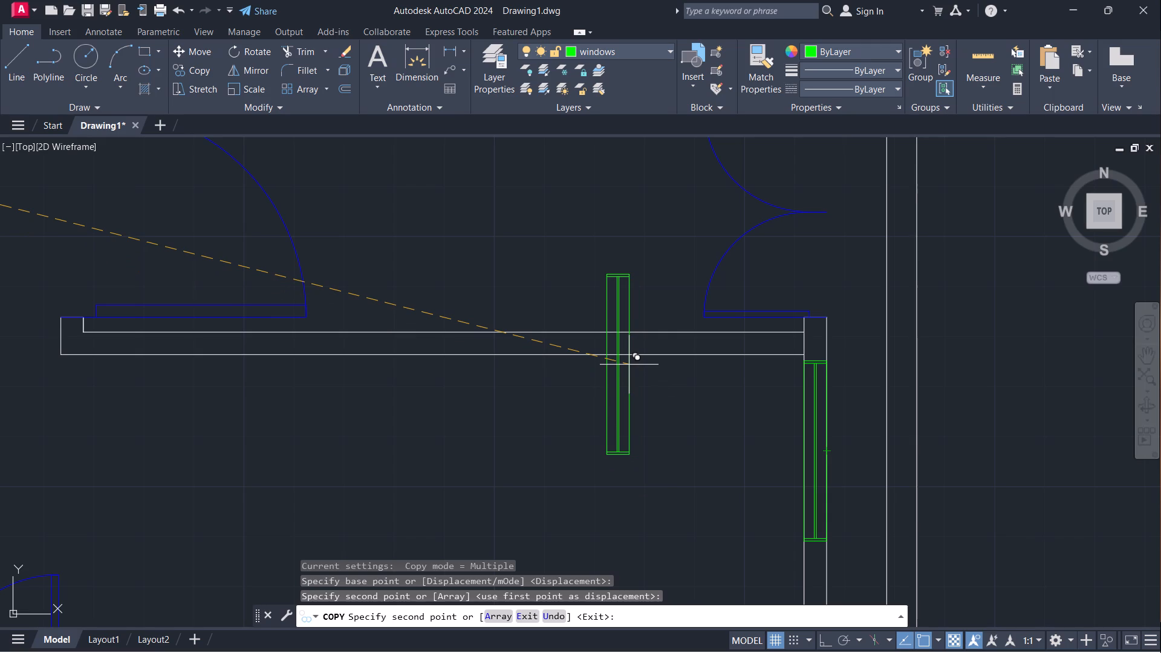
Place another copy of the medium vertical window in the upper-right room's right-hand wall, just above the small room's window.
{"action": "scroll", "coordinate": [609, 358], "scroll_direction": "down", "scroll_amount": 3}
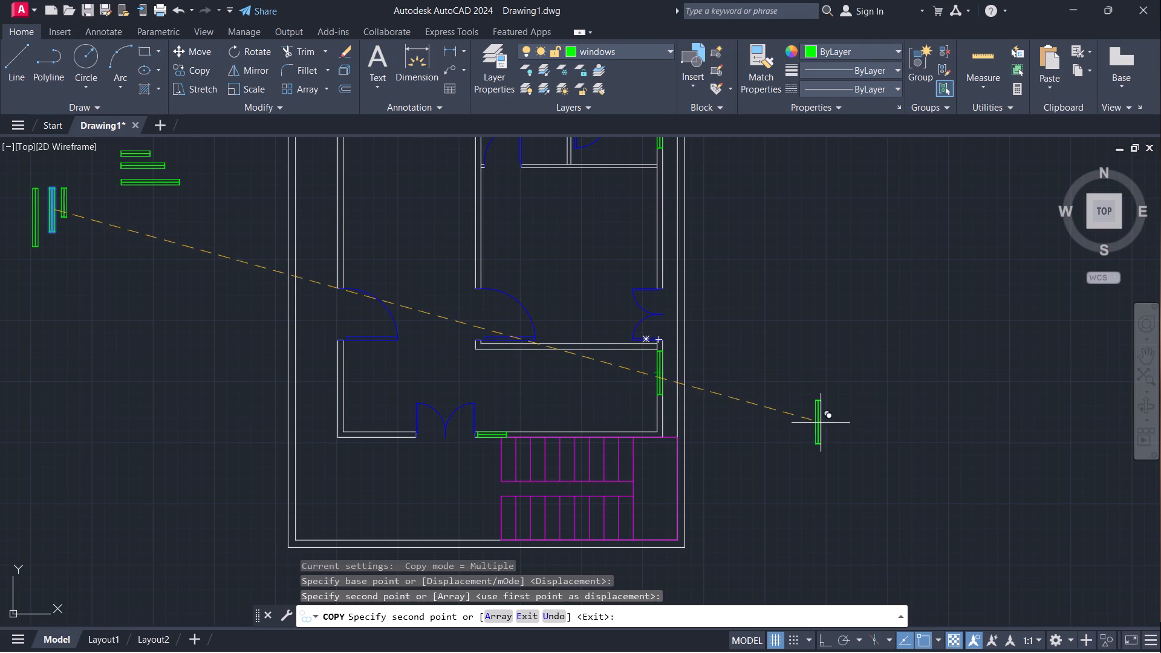
{"action": "scroll", "coordinate": [846, 420], "scroll_direction": "down", "scroll_amount": 1}
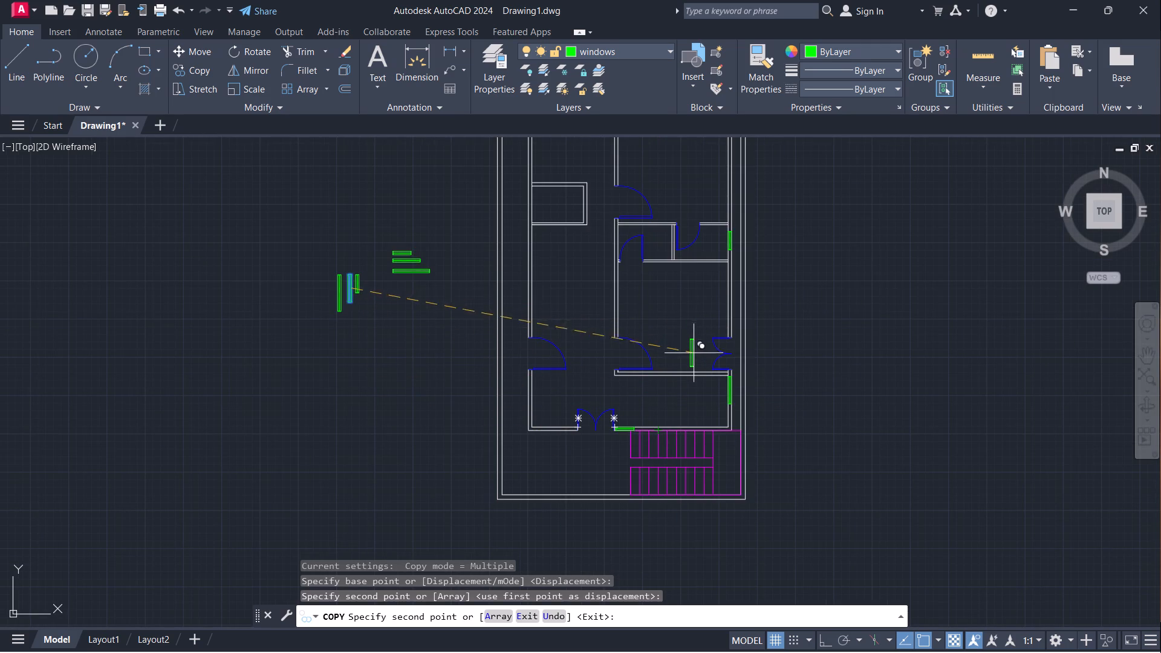
{"action": "middle_click_drag", "start_coordinate": [671, 308], "coordinate": [661, 381]}
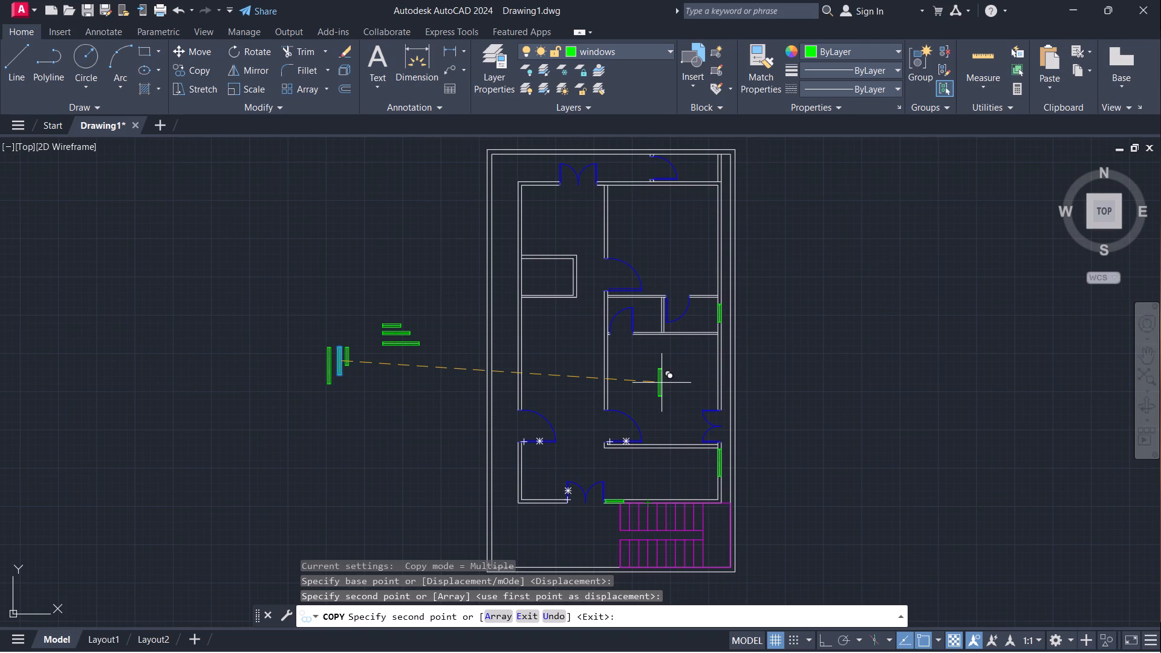
{"action": "scroll", "coordinate": [729, 265], "scroll_direction": "up", "scroll_amount": 1}
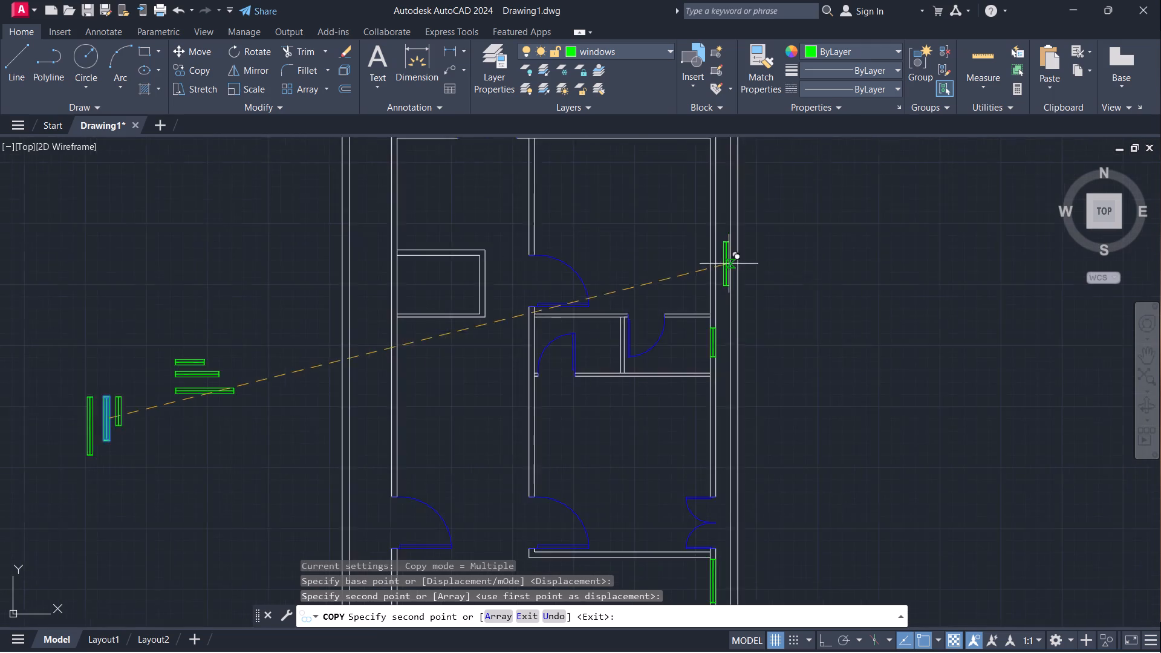
{"action": "scroll", "coordinate": [729, 264], "scroll_direction": "up", "scroll_amount": 2}
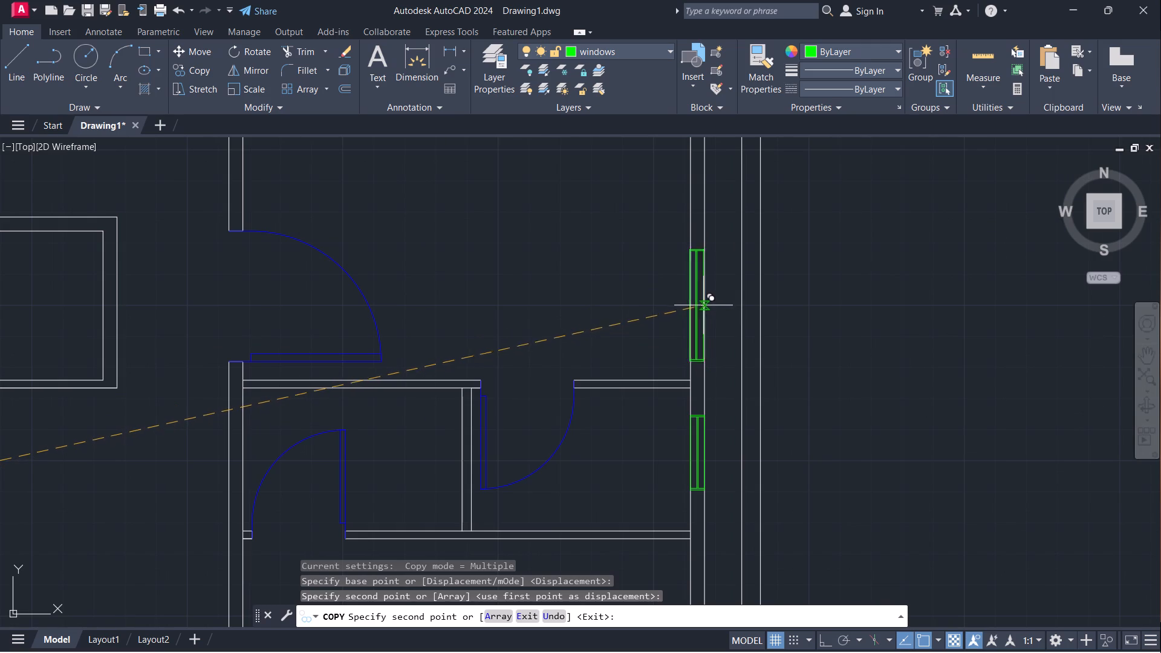
{"action": "scroll", "coordinate": [703, 323], "scroll_direction": "up", "scroll_amount": 2}
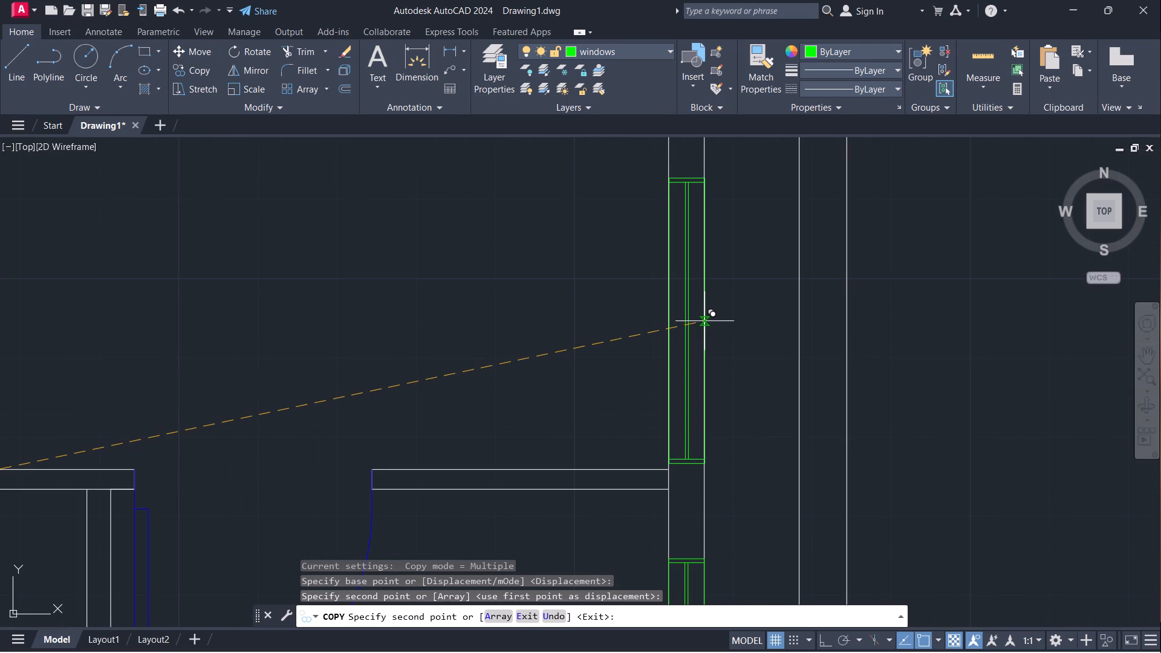
{"action": "left_click", "coordinate": [704, 321]}
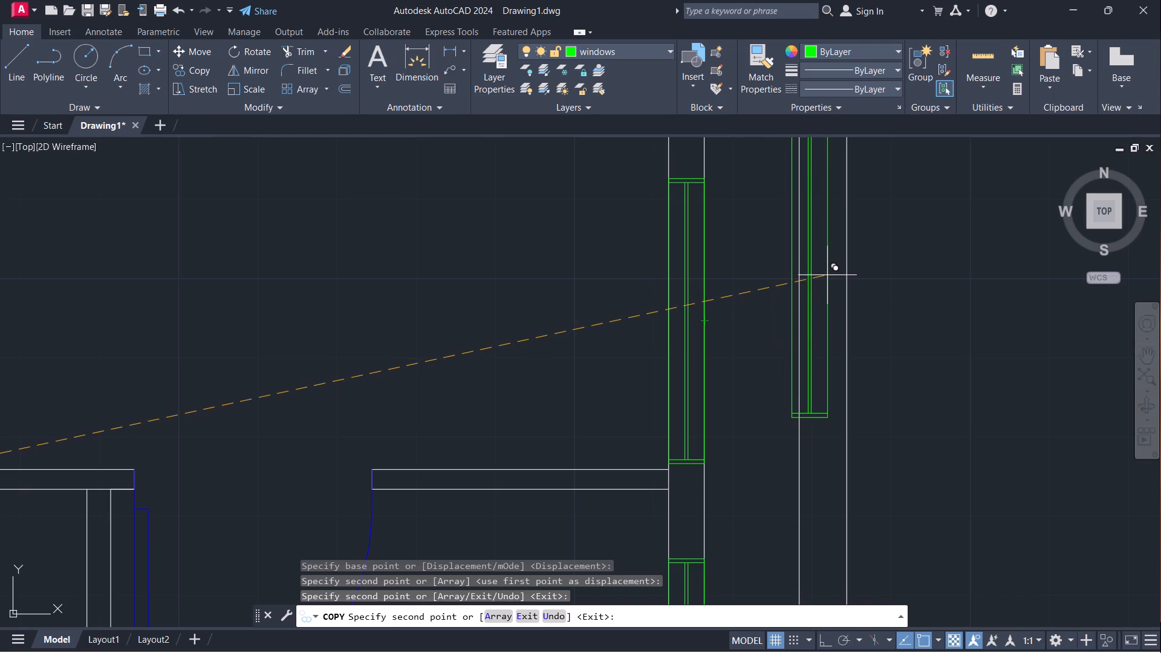
{"action": "key", "text": "Escape"}
Copy the upper-right room's window by its lower-right corner into the same wall, just below the small room's lower partition.
{"action": "scroll", "coordinate": [827, 281], "scroll_direction": "down", "scroll_amount": 2}
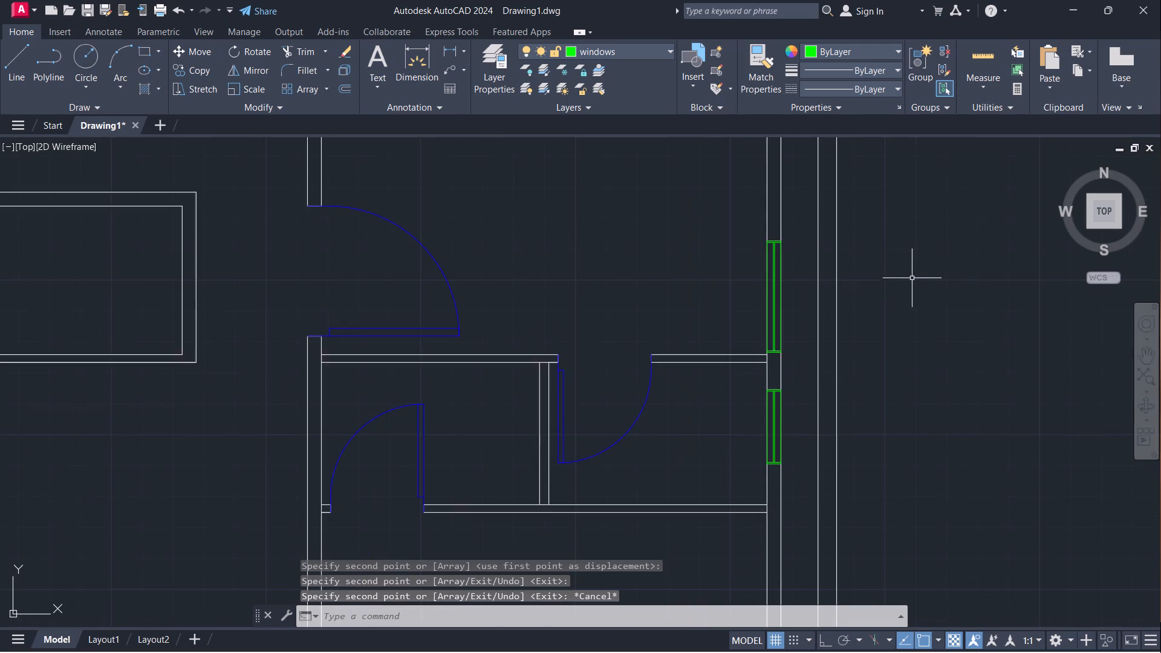
{"action": "scroll", "coordinate": [914, 279], "scroll_direction": "down", "scroll_amount": 2}
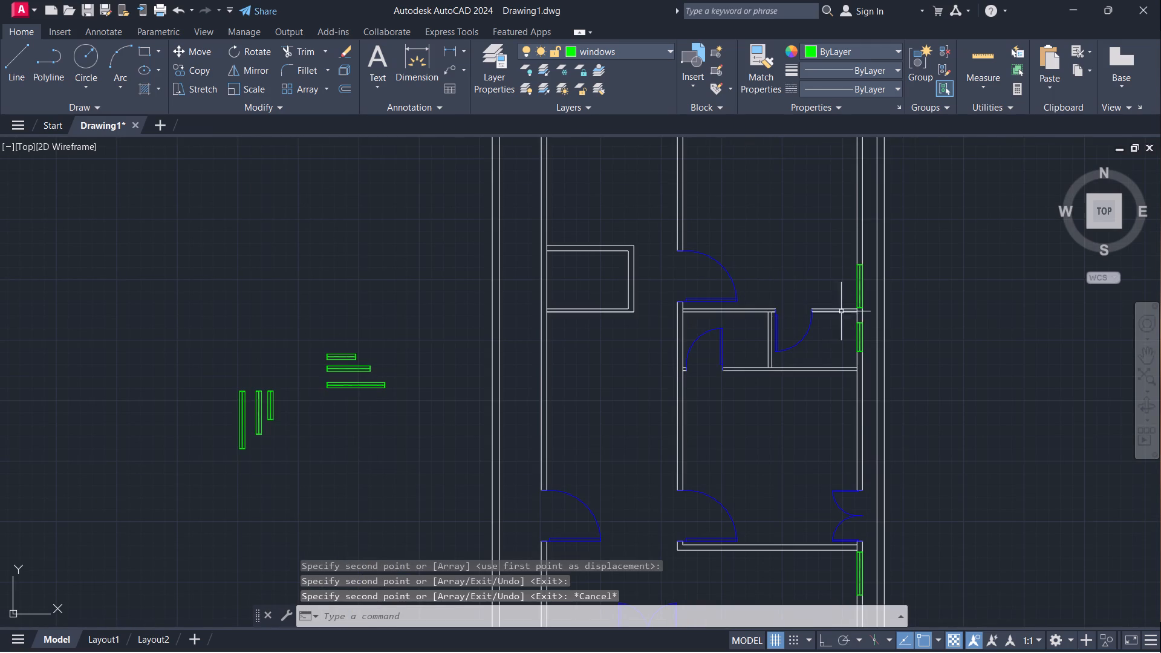
{"action": "scroll", "coordinate": [783, 307], "scroll_direction": "down", "scroll_amount": 1}
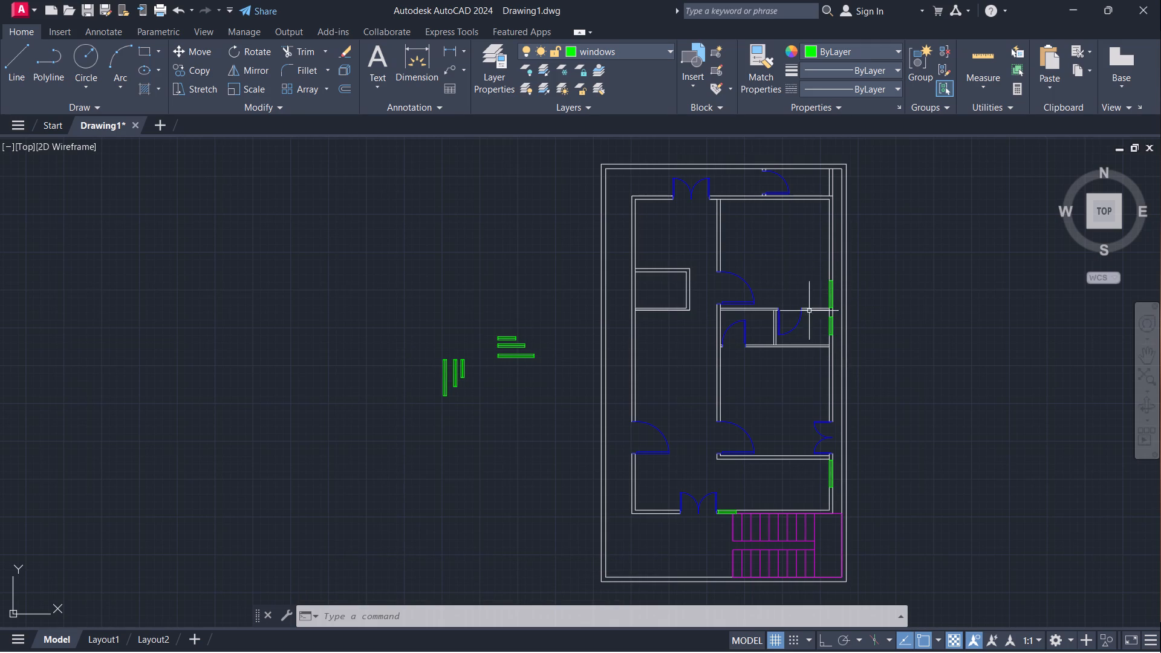
{"action": "scroll", "coordinate": [833, 310], "scroll_direction": "up", "scroll_amount": 4}
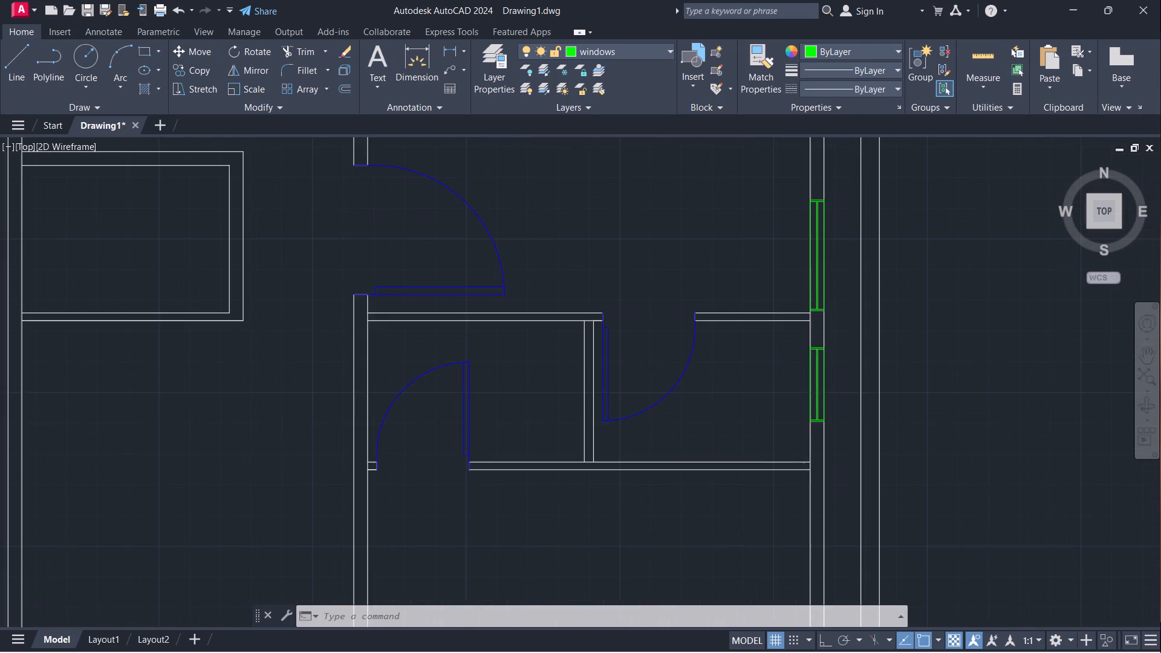
{"action": "left_click", "coordinate": [807, 247]}
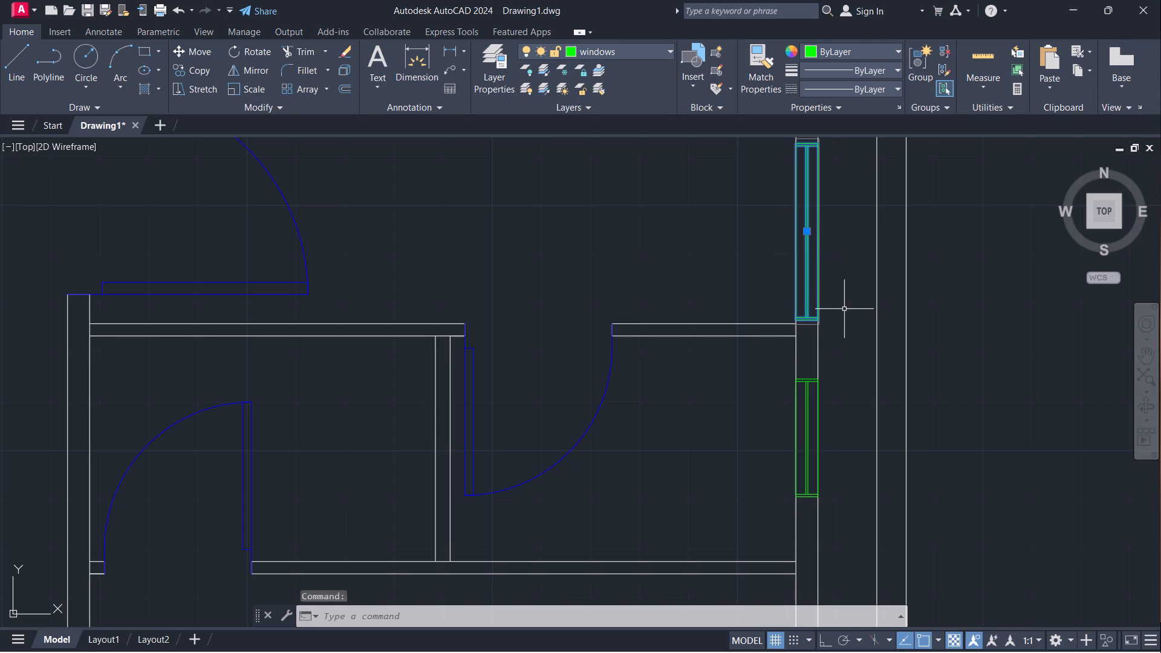
{"action": "type", "text": "co"}
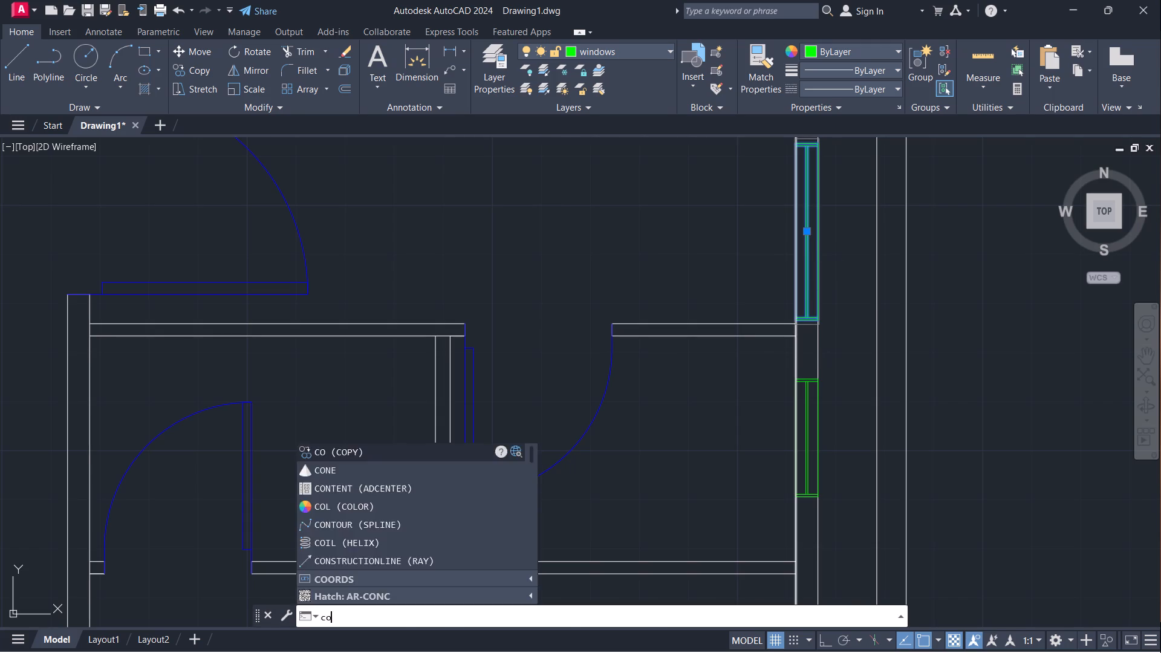
{"action": "key", "text": "Return"}
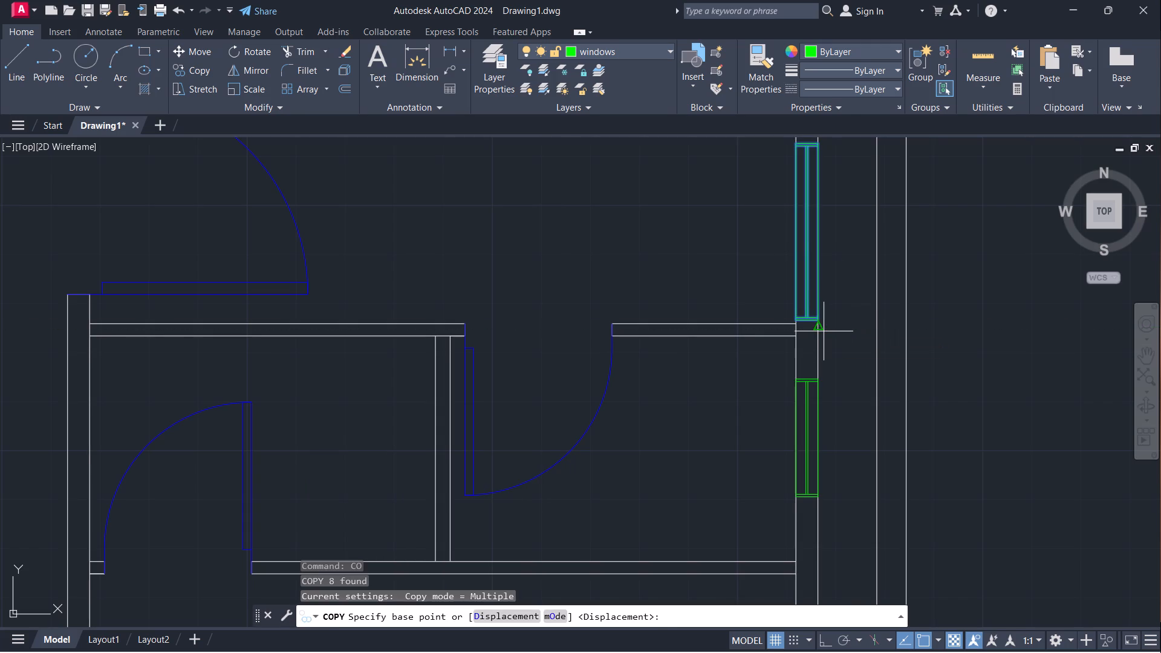
{"action": "scroll", "coordinate": [822, 322], "scroll_direction": "up", "scroll_amount": 2}
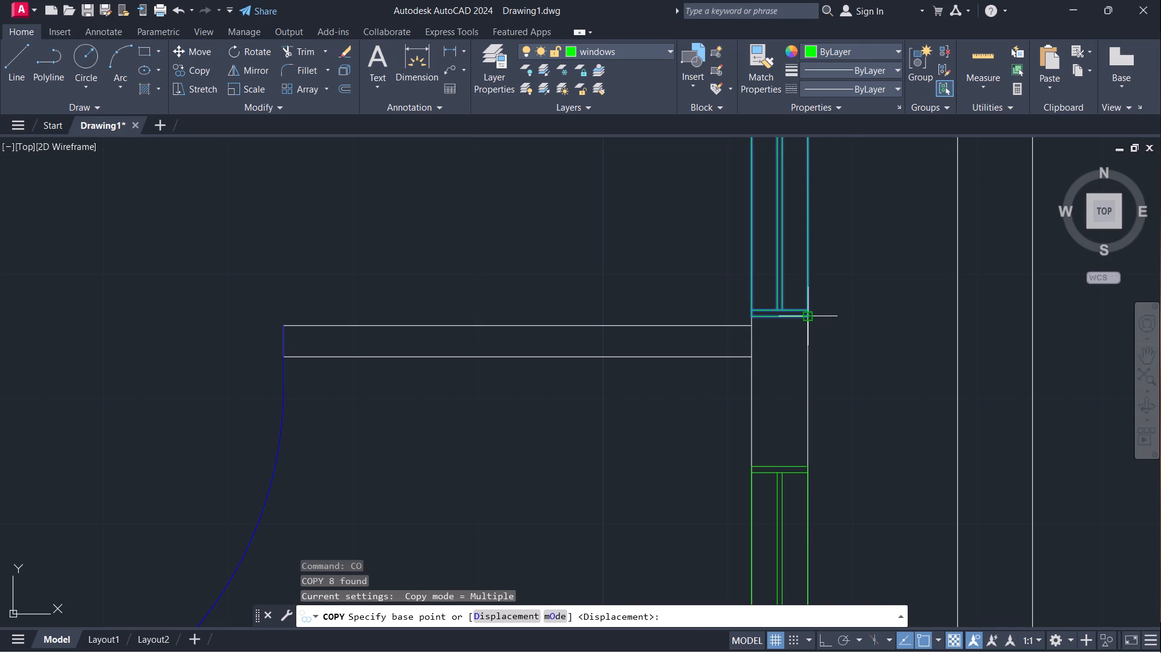
{"action": "left_click", "coordinate": [811, 316]}
{"action": "scroll", "coordinate": [742, 196], "scroll_direction": "down", "scroll_amount": 3}
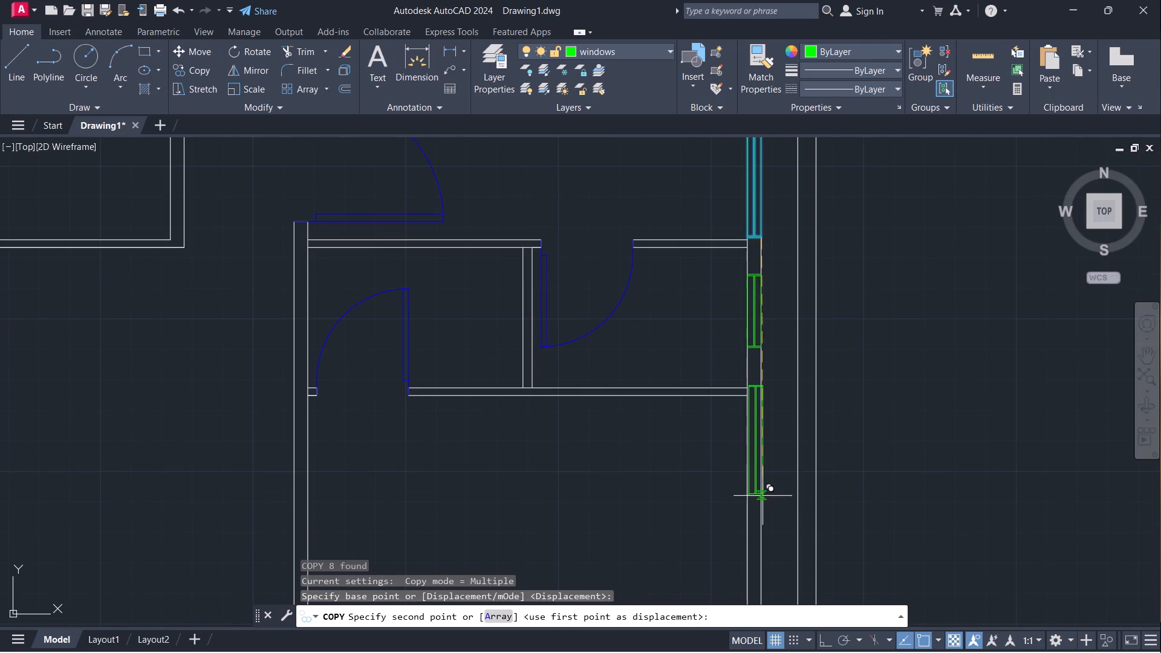
{"action": "scroll", "coordinate": [758, 504], "scroll_direction": "up", "scroll_amount": 1}
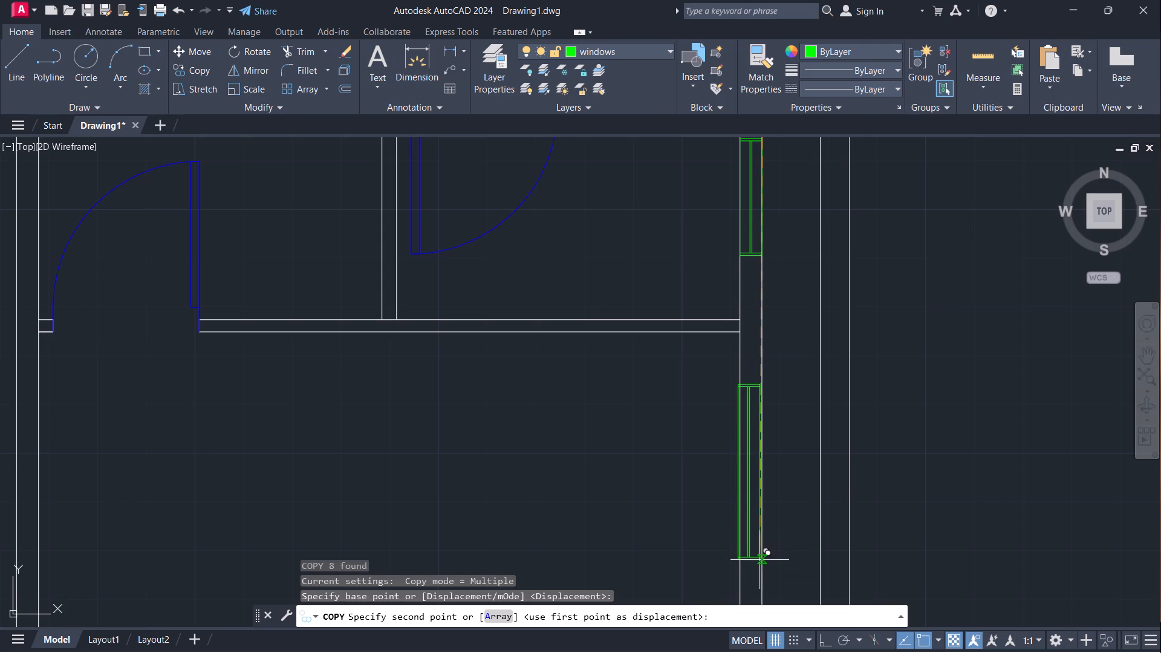
{"action": "left_click", "coordinate": [761, 559]}
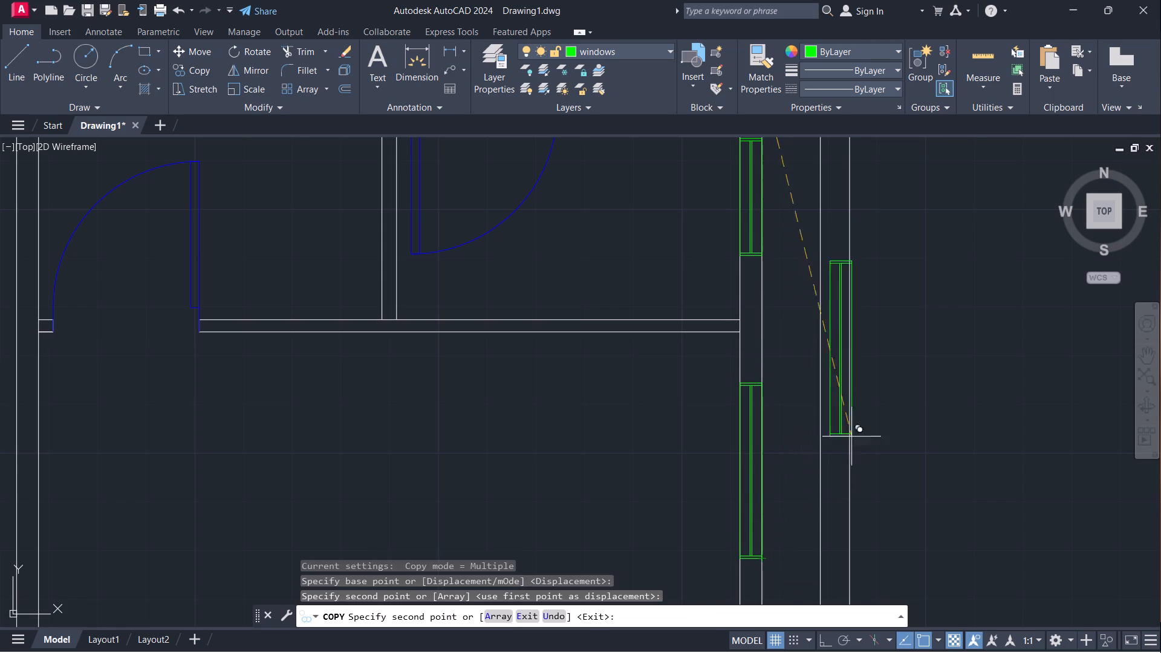
{"action": "scroll", "coordinate": [879, 404], "scroll_direction": "down", "scroll_amount": 1}
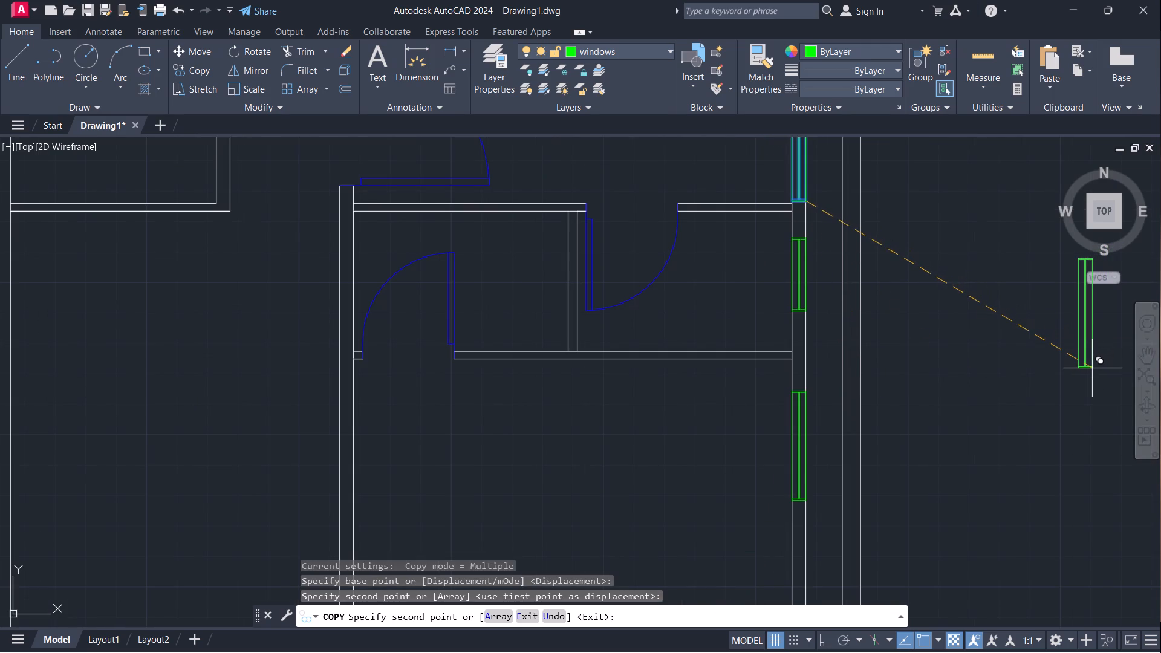
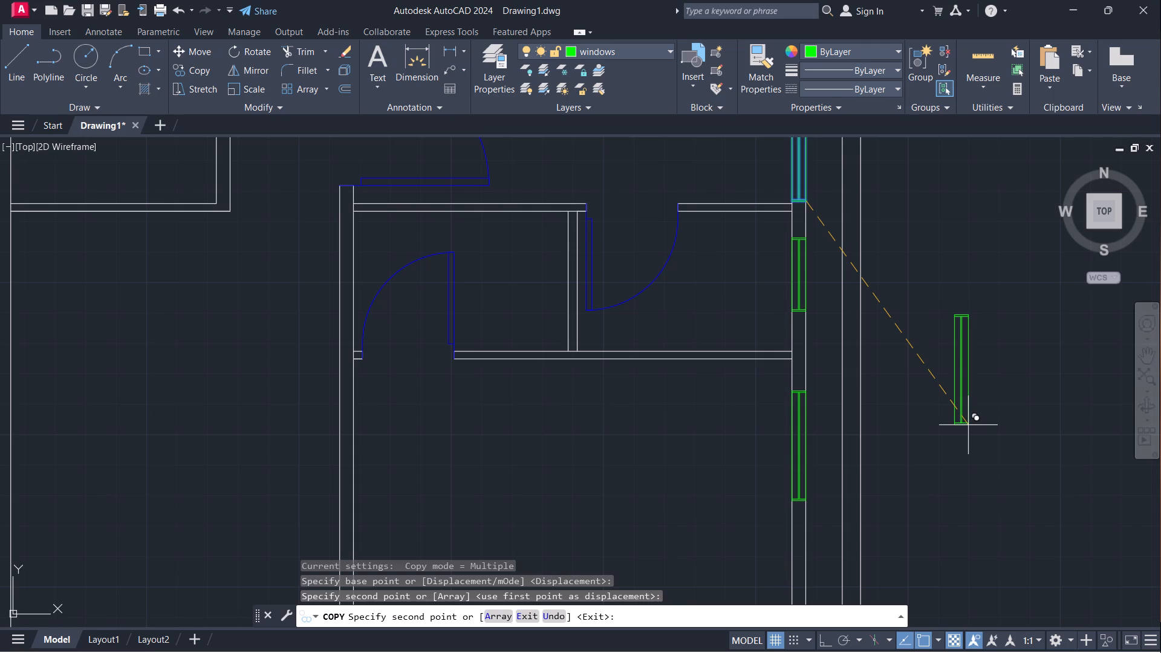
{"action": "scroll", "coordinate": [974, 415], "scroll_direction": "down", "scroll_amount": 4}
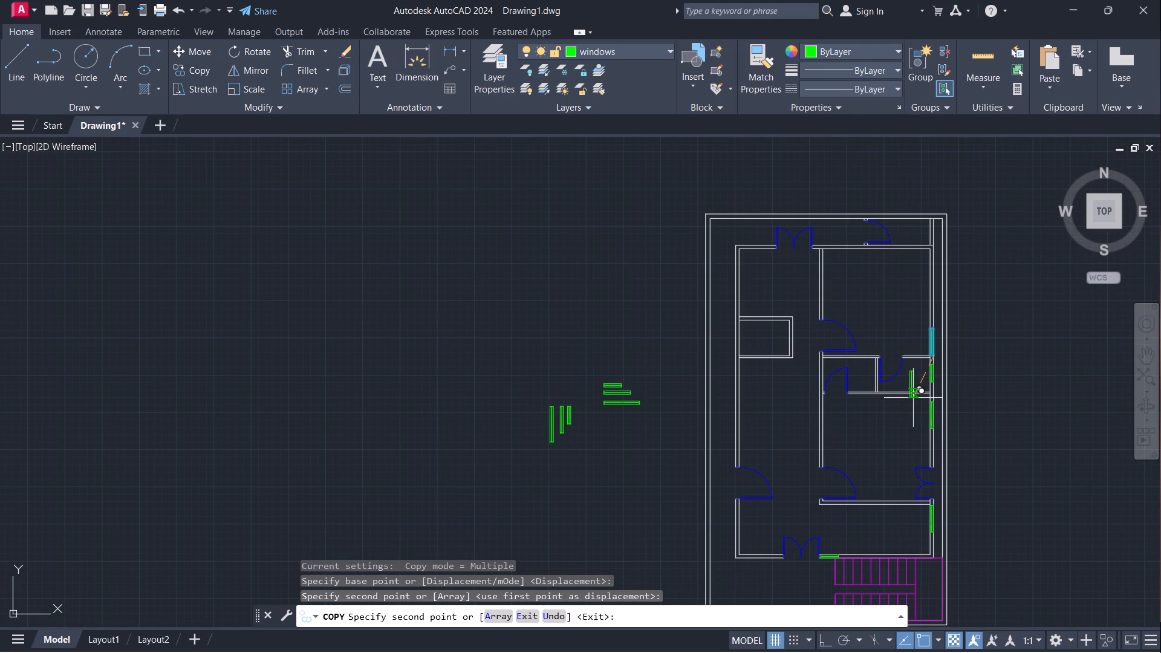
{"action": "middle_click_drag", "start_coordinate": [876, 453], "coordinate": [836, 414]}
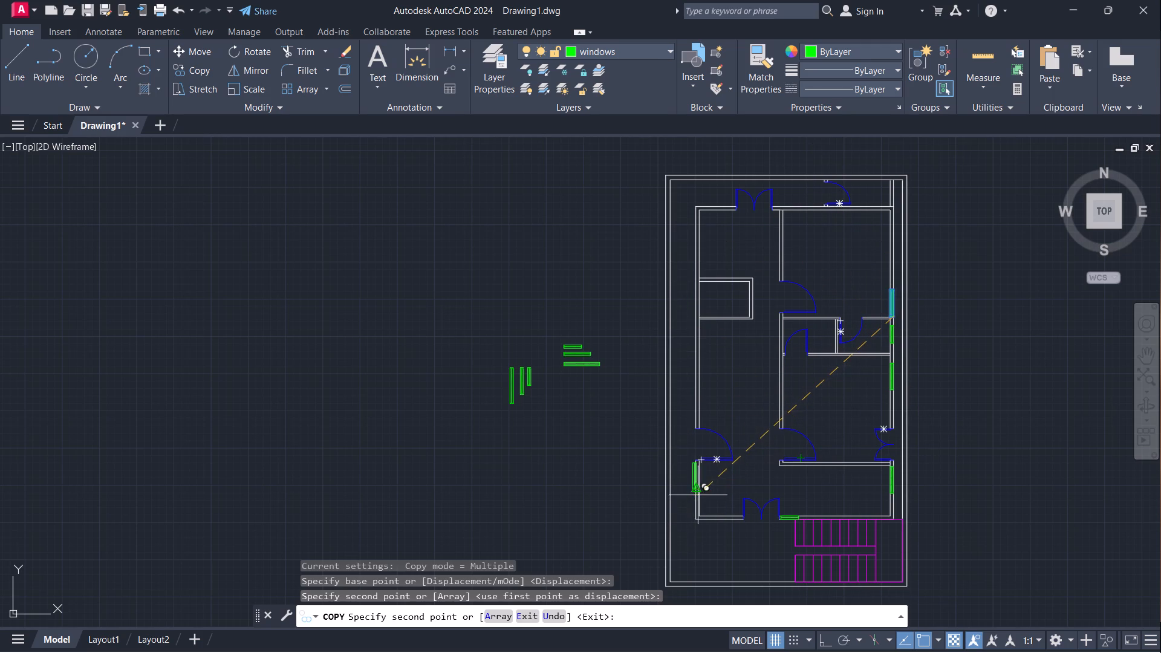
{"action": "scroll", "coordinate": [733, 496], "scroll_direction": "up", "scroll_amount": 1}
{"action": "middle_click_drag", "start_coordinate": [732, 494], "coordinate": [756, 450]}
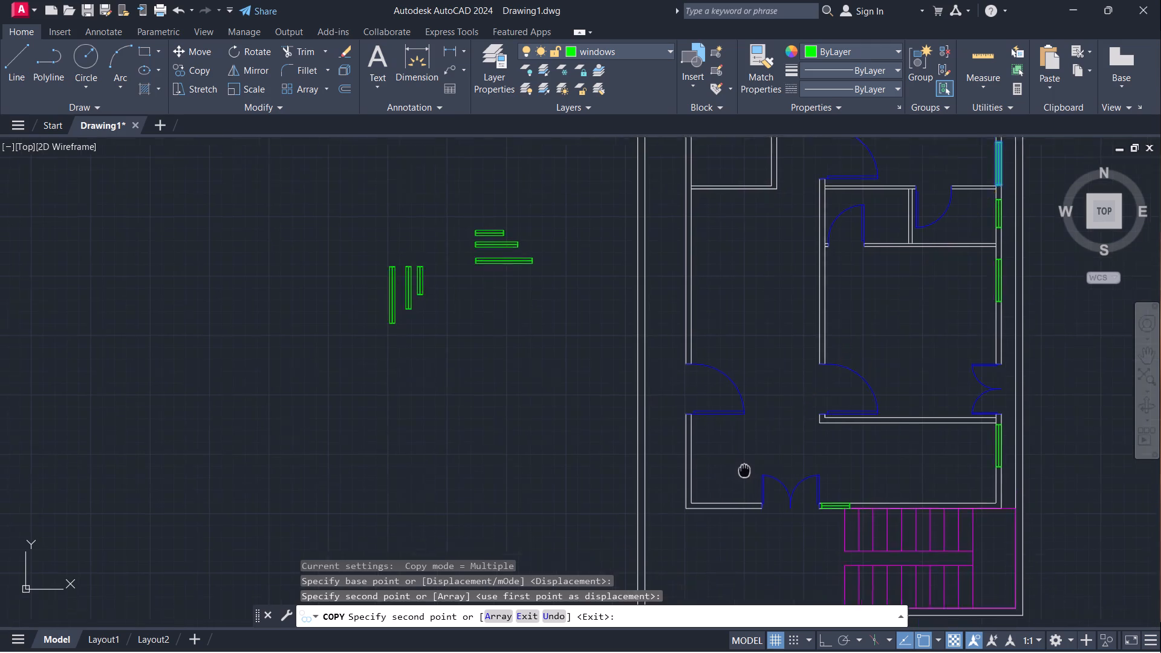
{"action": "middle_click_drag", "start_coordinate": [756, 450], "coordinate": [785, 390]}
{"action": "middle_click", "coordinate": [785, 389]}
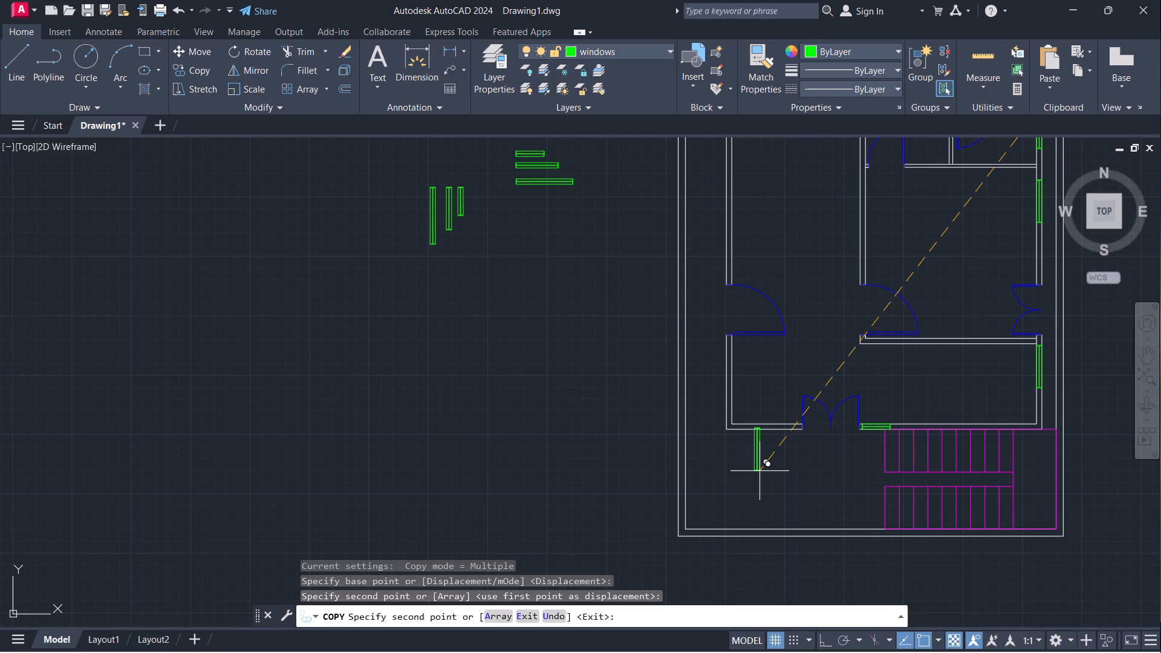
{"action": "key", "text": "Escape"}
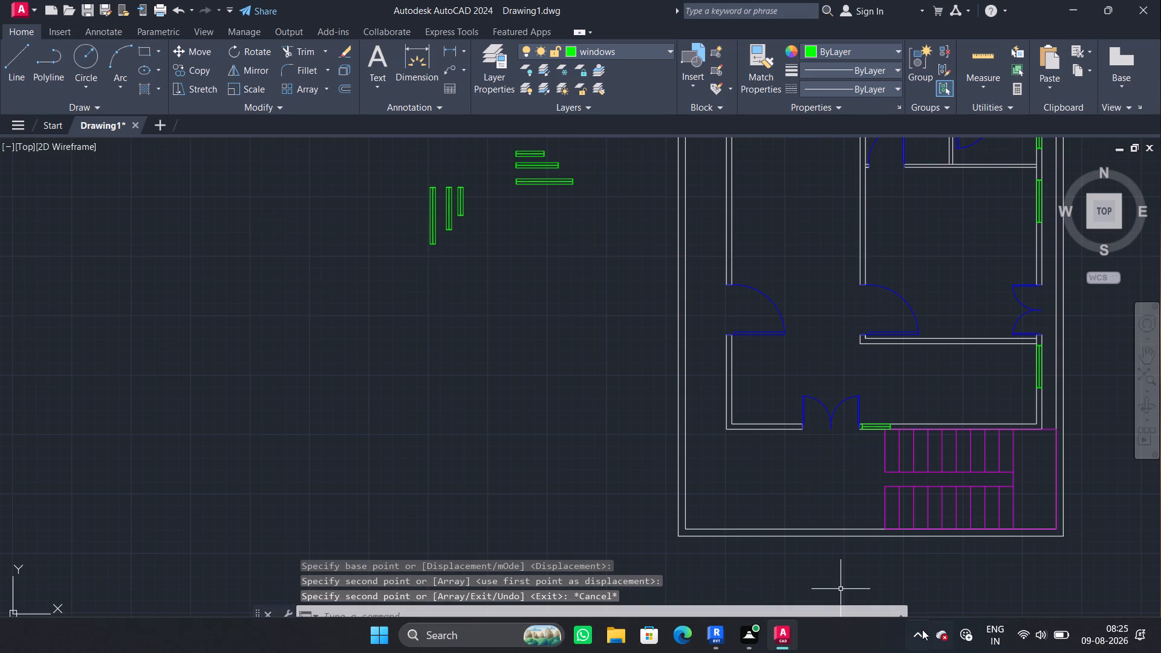
Copy the shortest horizontal window by its lower midpoint into the bottom wall, just left of the double door.
{"action": "scroll", "coordinate": [800, 449], "scroll_direction": "up", "scroll_amount": 1}
{"action": "scroll", "coordinate": [793, 447], "scroll_direction": "down", "scroll_amount": 1}
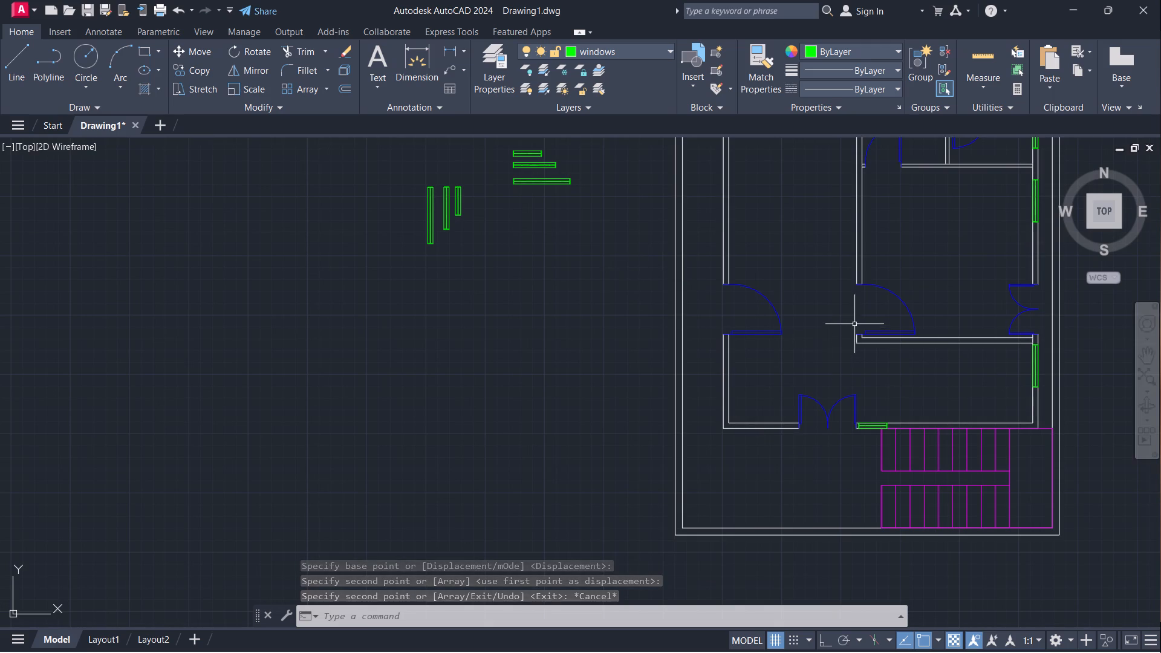
{"action": "left_click", "coordinate": [536, 154]}
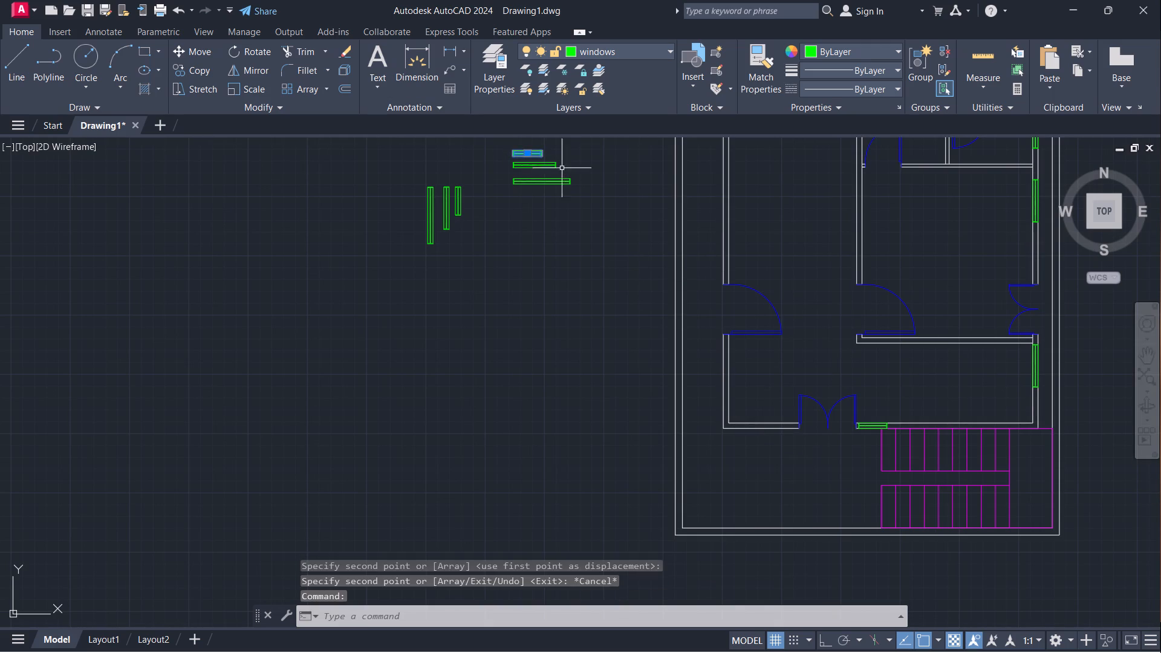
{"action": "key", "text": "v"}
{"action": "key", "text": "BackSpace"}
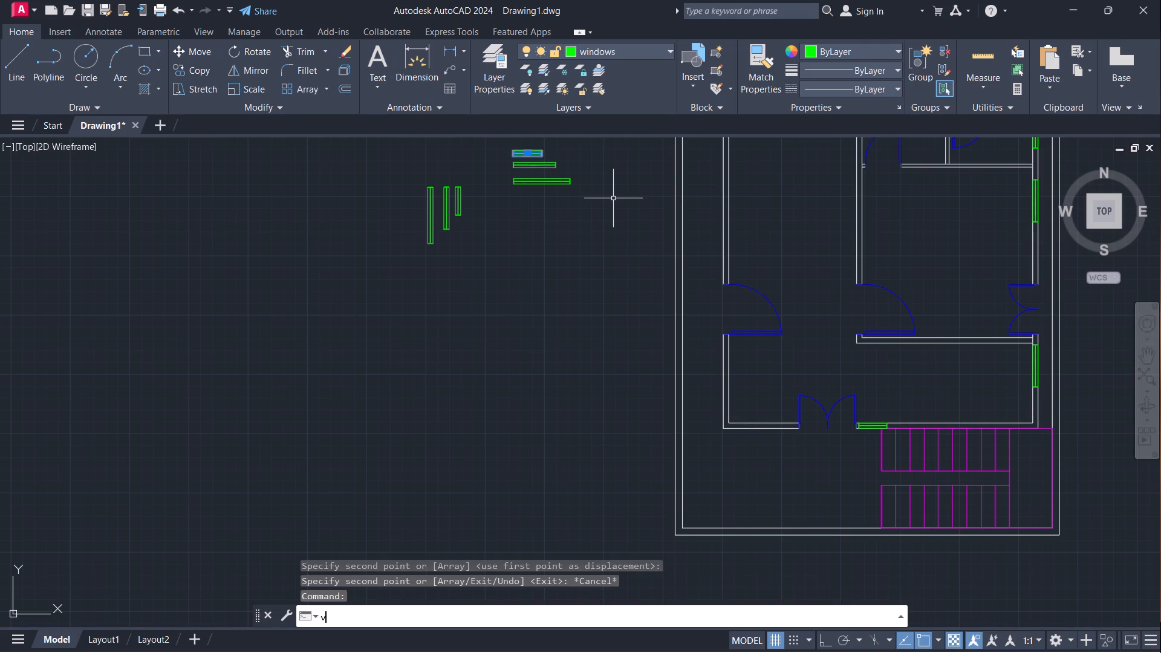
{"action": "type", "text": "co"}
{"action": "key", "text": "Return"}
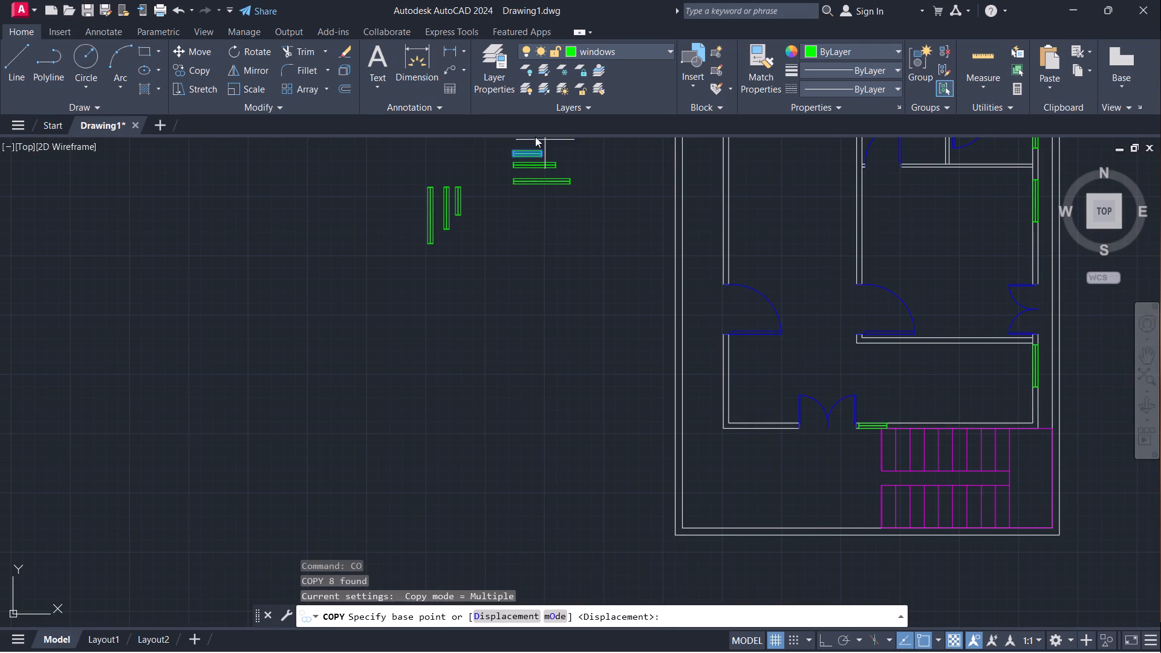
{"action": "left_click", "coordinate": [527, 157]}
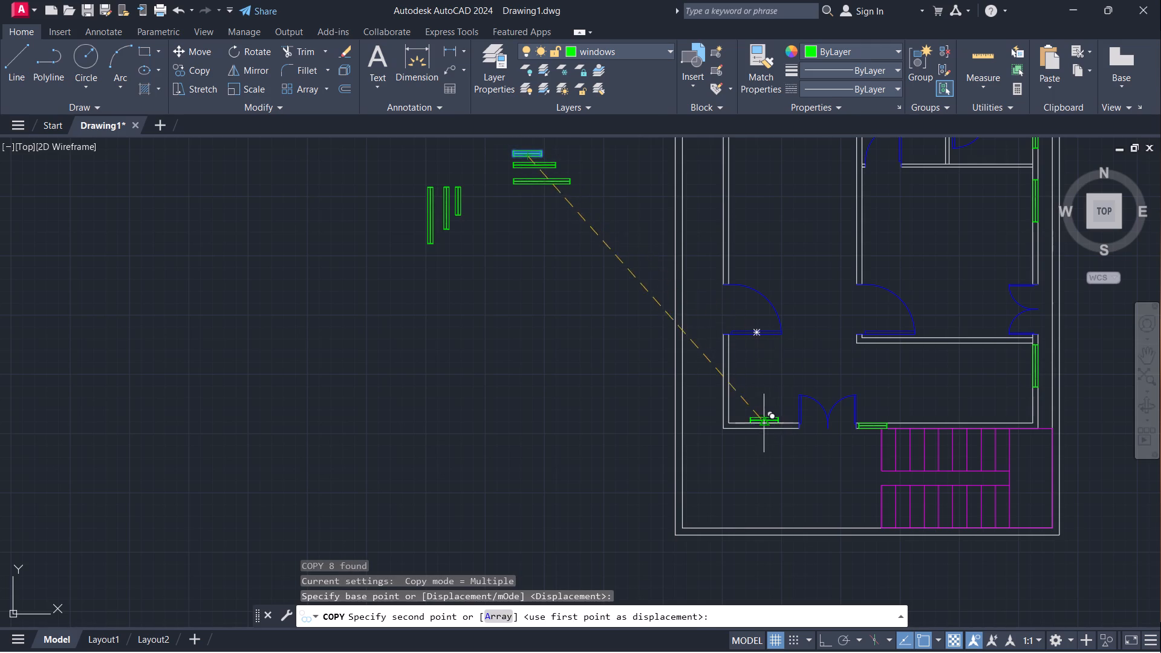
{"action": "scroll", "coordinate": [761, 429], "scroll_direction": "up", "scroll_amount": 2}
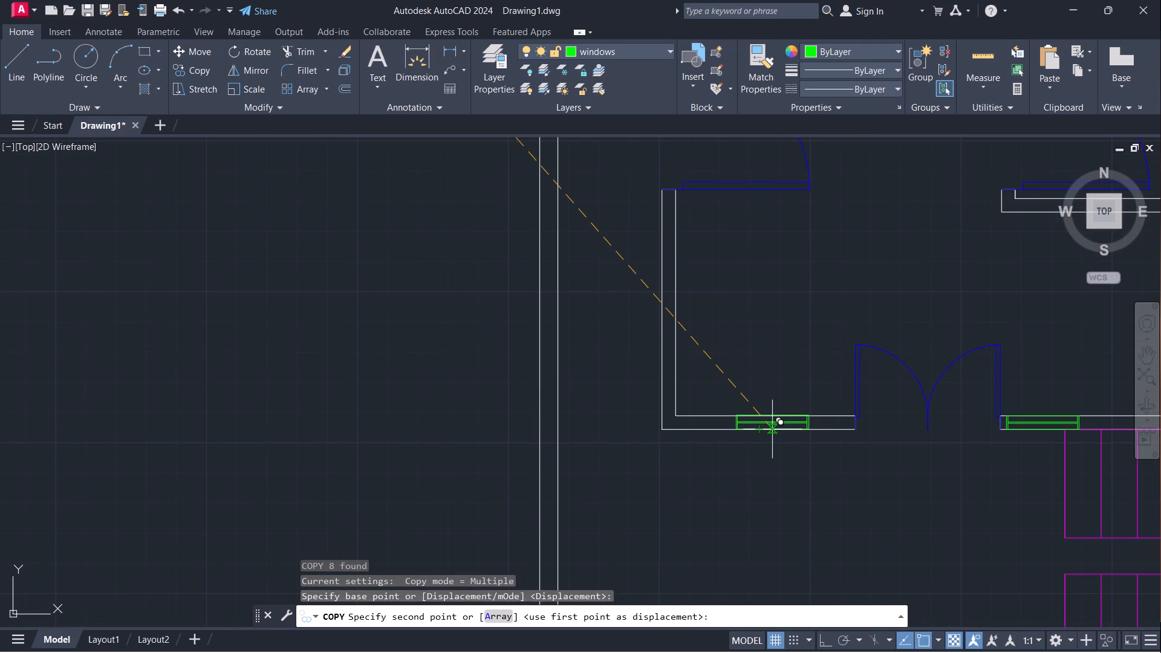
{"action": "left_click", "coordinate": [772, 429]}
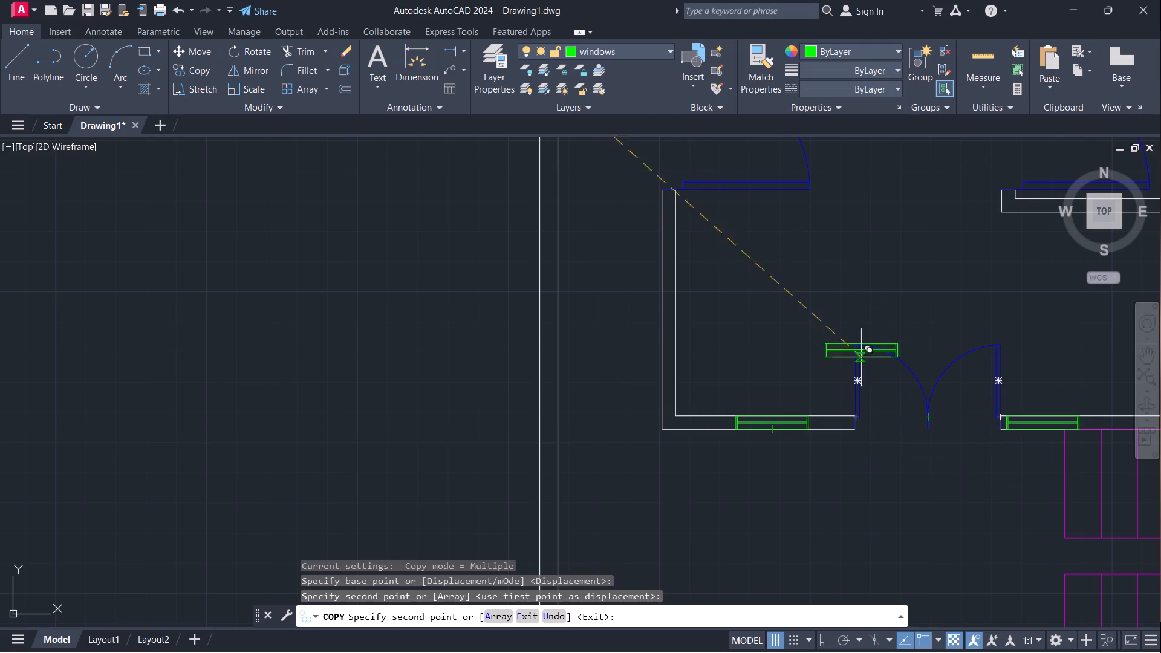
Place another copy of the shortest horizontal window in the plan's top inner wall, just left of the upper double door.
{"action": "scroll", "coordinate": [715, 456], "scroll_direction": "down", "scroll_amount": 2}
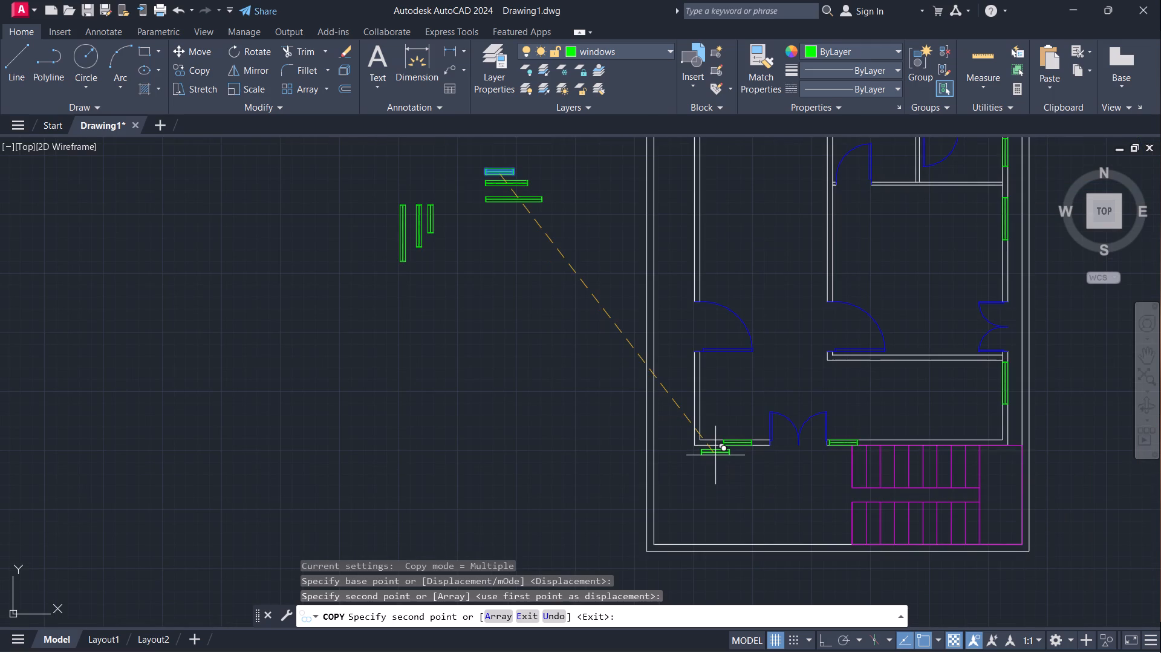
{"action": "scroll", "coordinate": [715, 456], "scroll_direction": "down", "scroll_amount": 3}
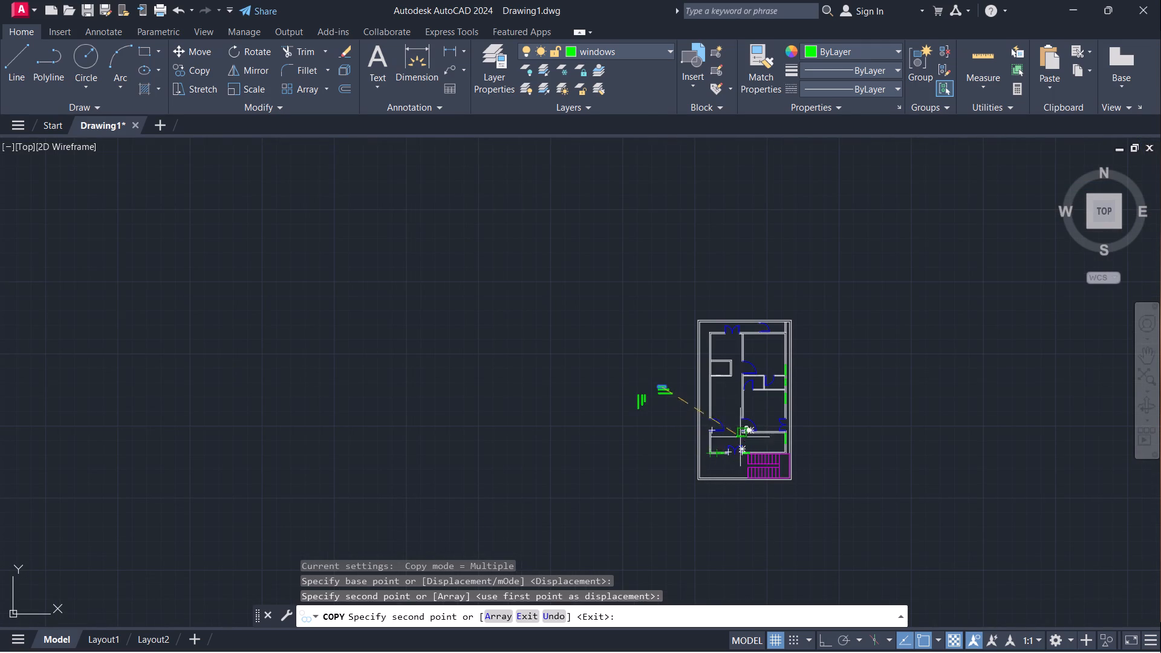
{"action": "scroll", "coordinate": [709, 478], "scroll_direction": "up", "scroll_amount": 2}
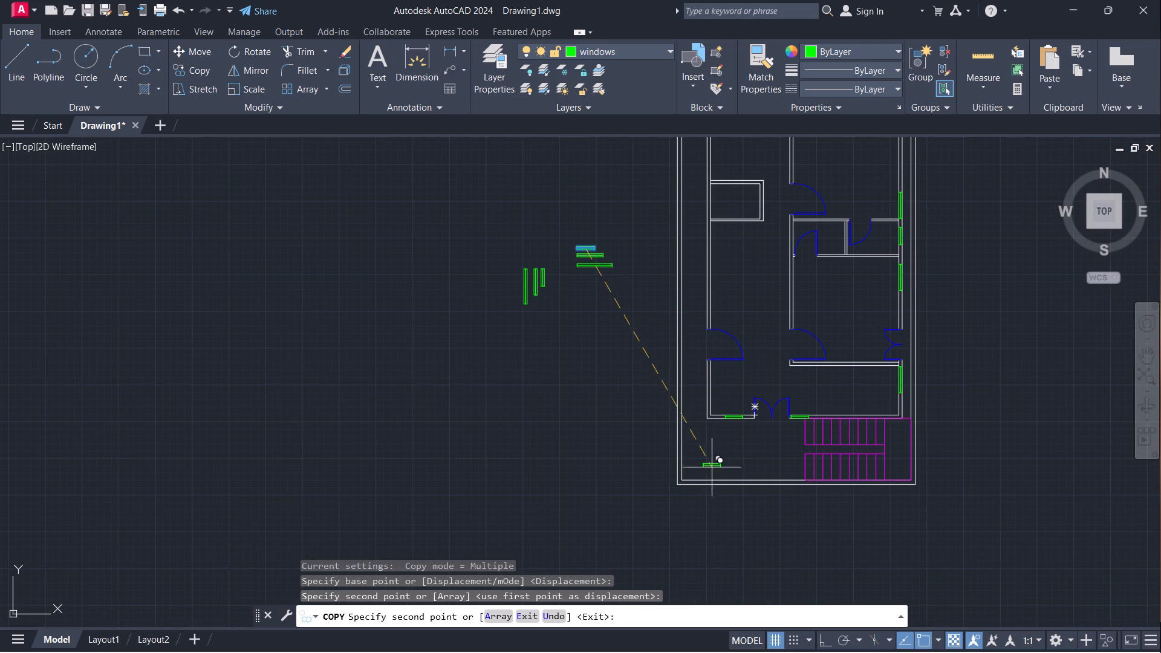
{"action": "middle_click_drag", "start_coordinate": [756, 370], "coordinate": [714, 510]}
{"action": "scroll", "coordinate": [686, 237], "scroll_direction": "up", "scroll_amount": 2}
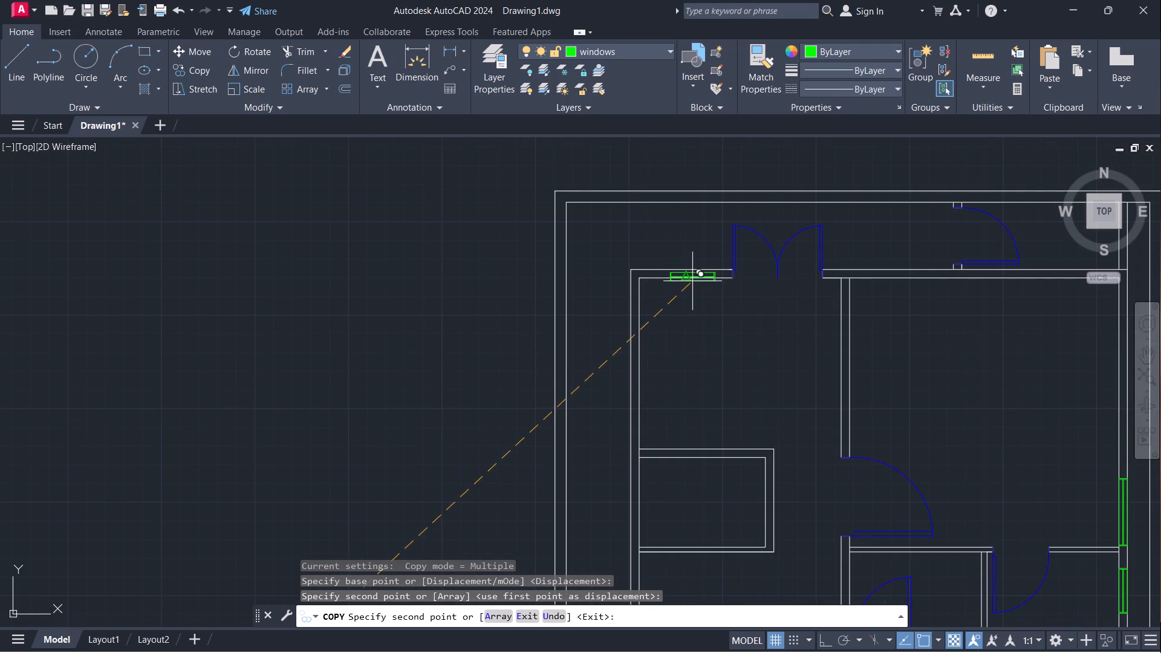
{"action": "scroll", "coordinate": [687, 268], "scroll_direction": "up", "scroll_amount": 2}
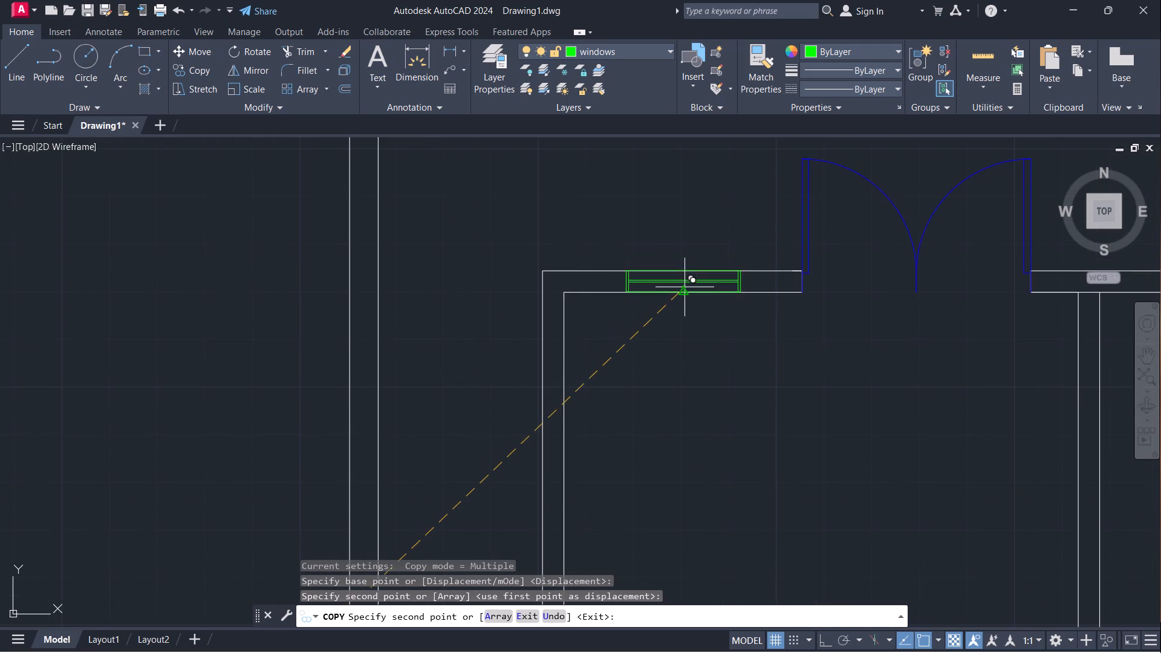
{"action": "left_click", "coordinate": [684, 293]}
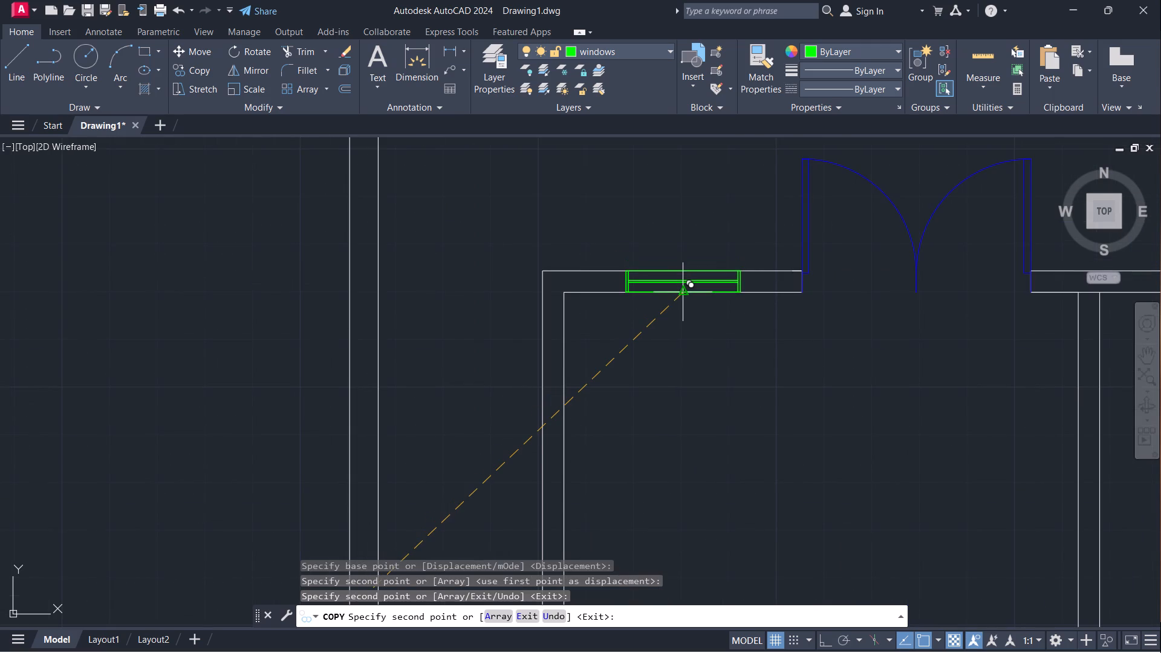
{"action": "scroll", "coordinate": [797, 335], "scroll_direction": "down", "scroll_amount": 4}
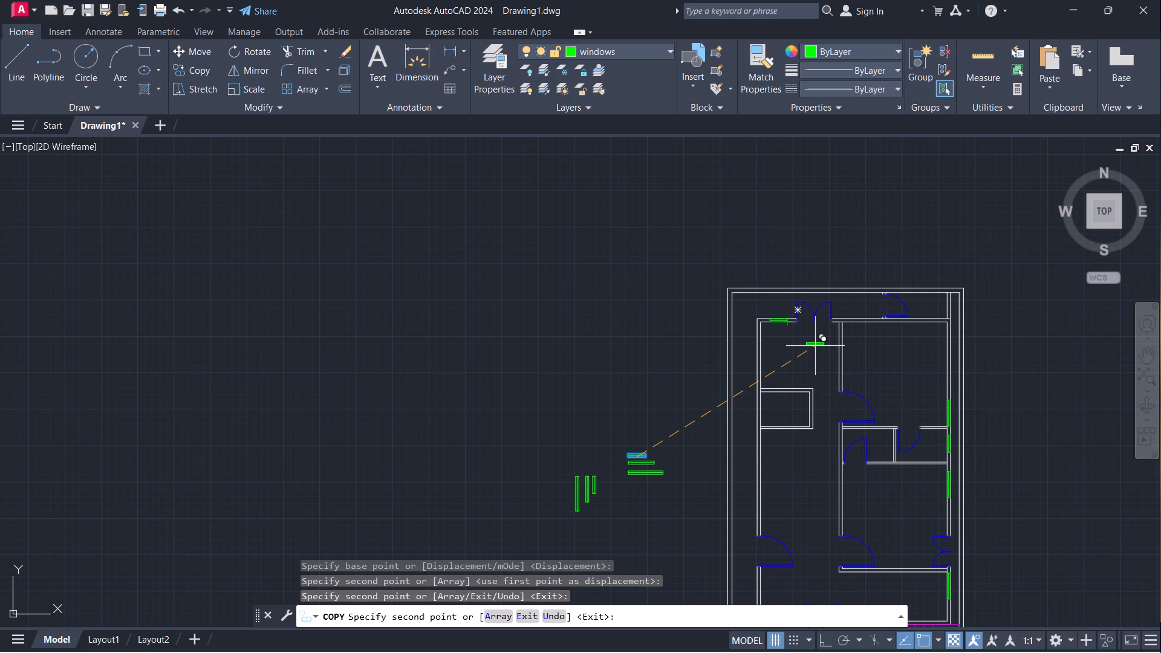
{"action": "middle_click_drag", "start_coordinate": [804, 363], "coordinate": [688, 226]}
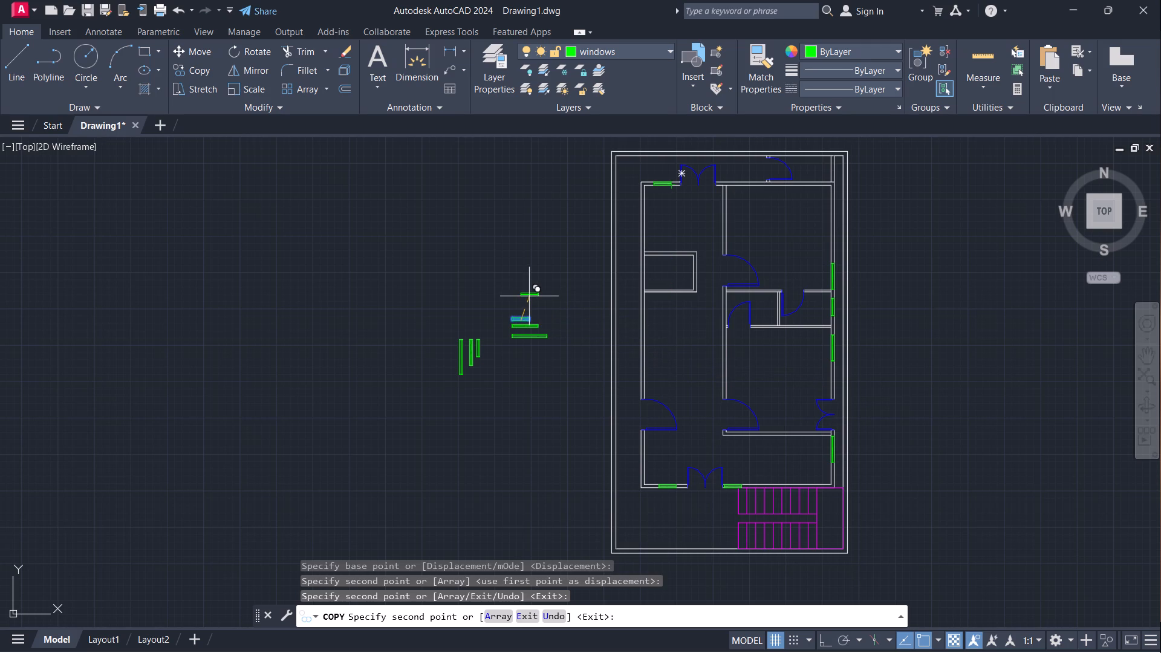
{"action": "key", "text": "Escape"}
Copy the whole floor plan by its lower-right outer corner to the empty space right of the original.
{"action": "scroll", "coordinate": [622, 356], "scroll_direction": "down", "scroll_amount": 1}
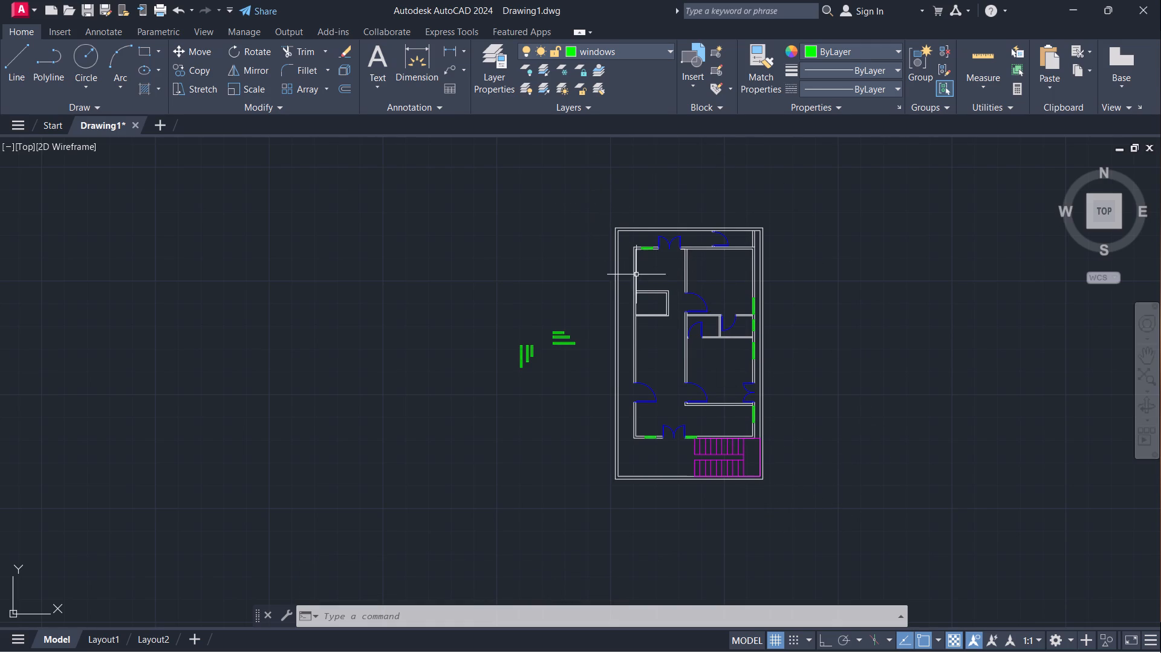
{"action": "left_click", "coordinate": [590, 202]}
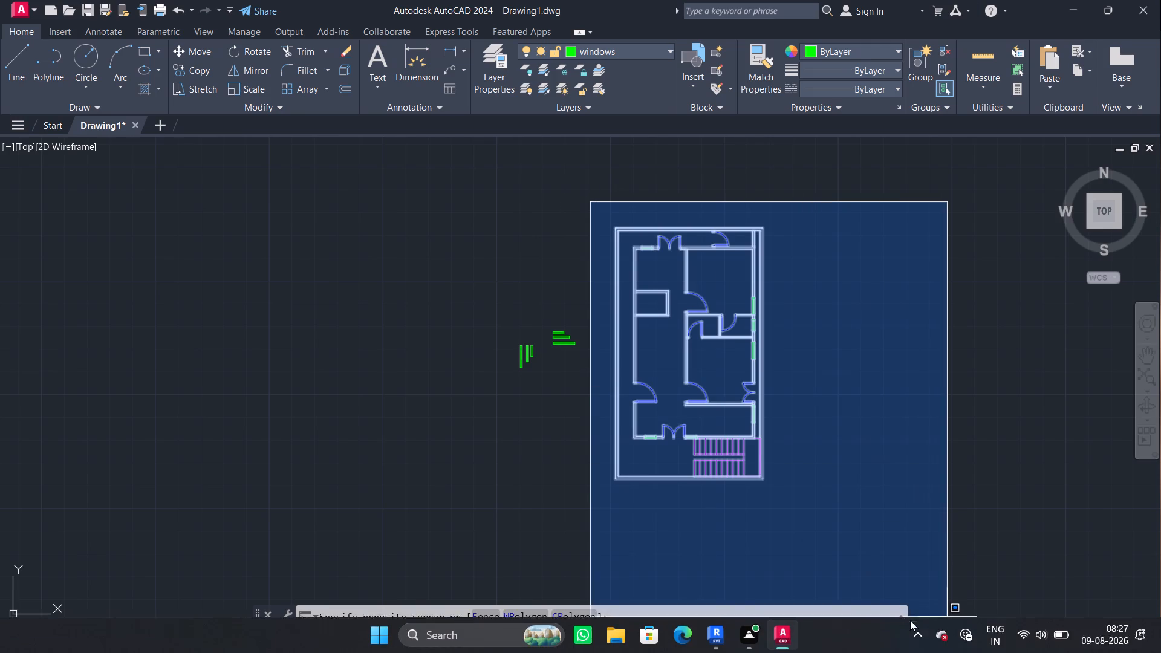
{"action": "left_click", "coordinate": [825, 532]}
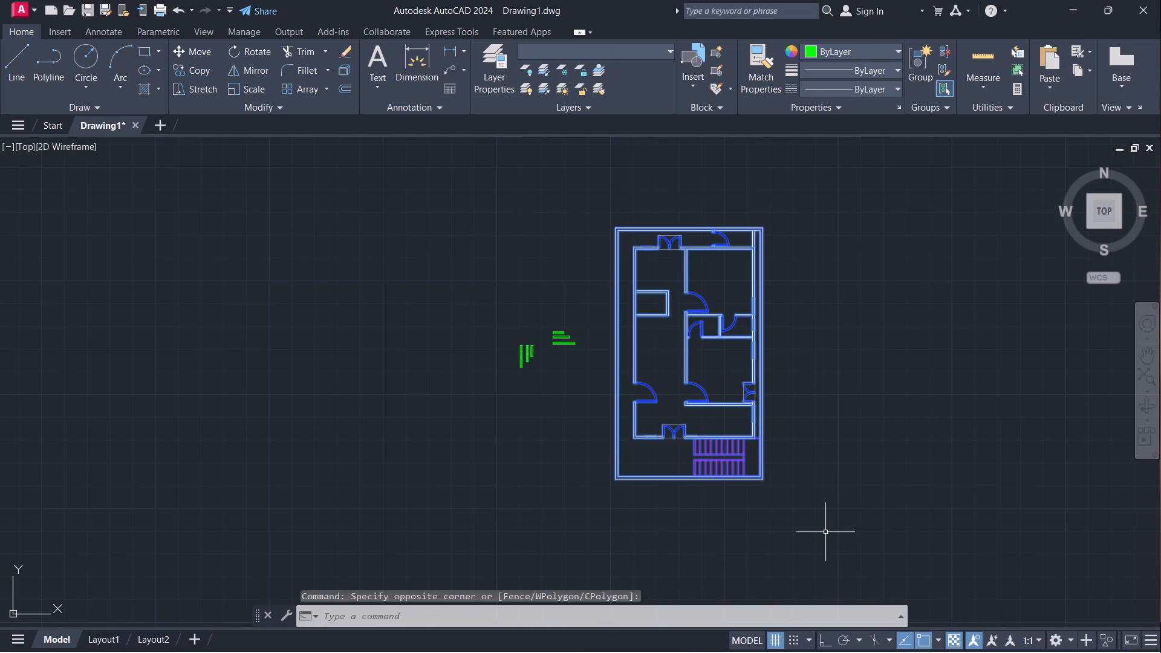
{"action": "key", "text": "m"}
{"action": "key", "text": "BackSpace"}
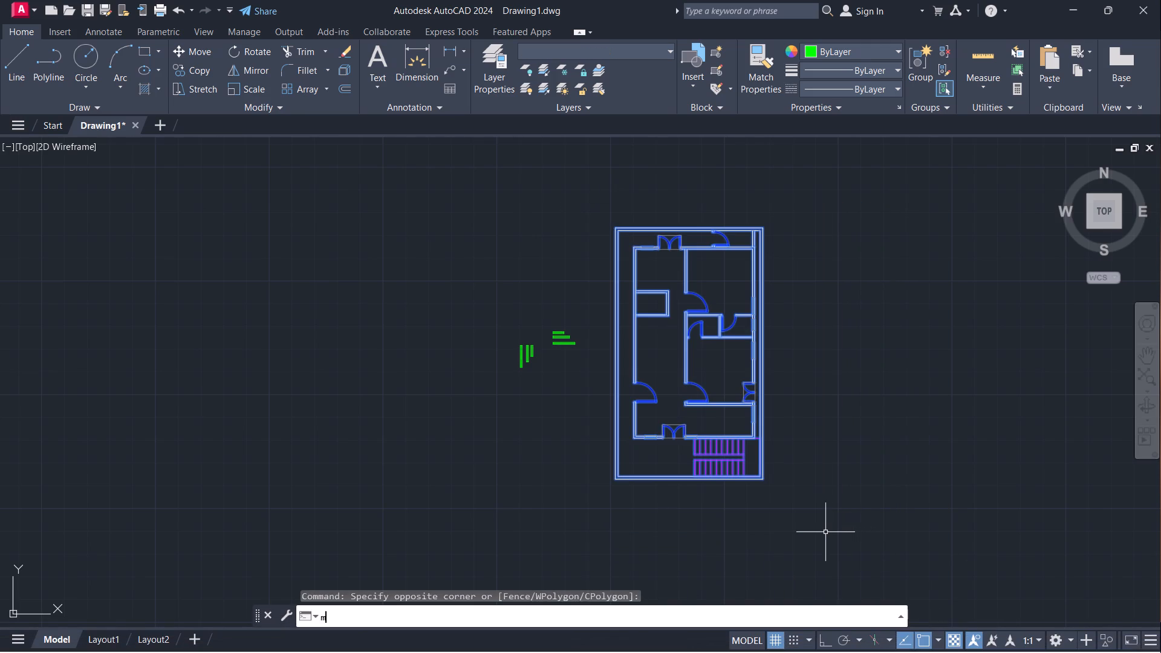
{"action": "type", "text": "co"}
{"action": "key", "text": "Return"}
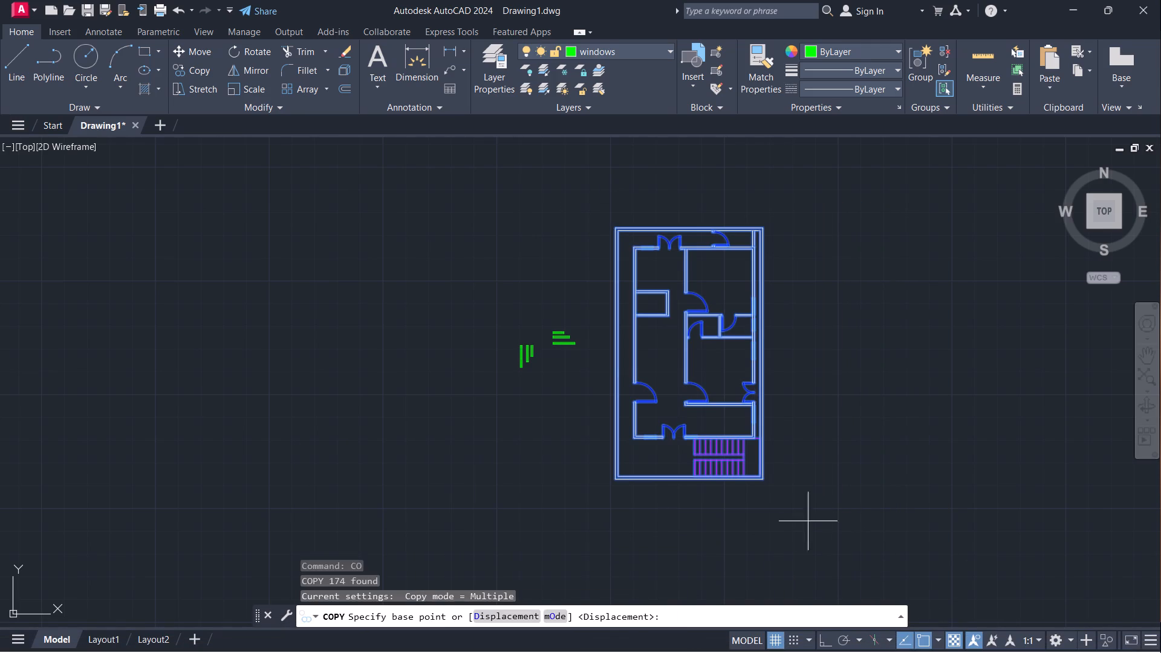
{"action": "left_click", "coordinate": [767, 483]}
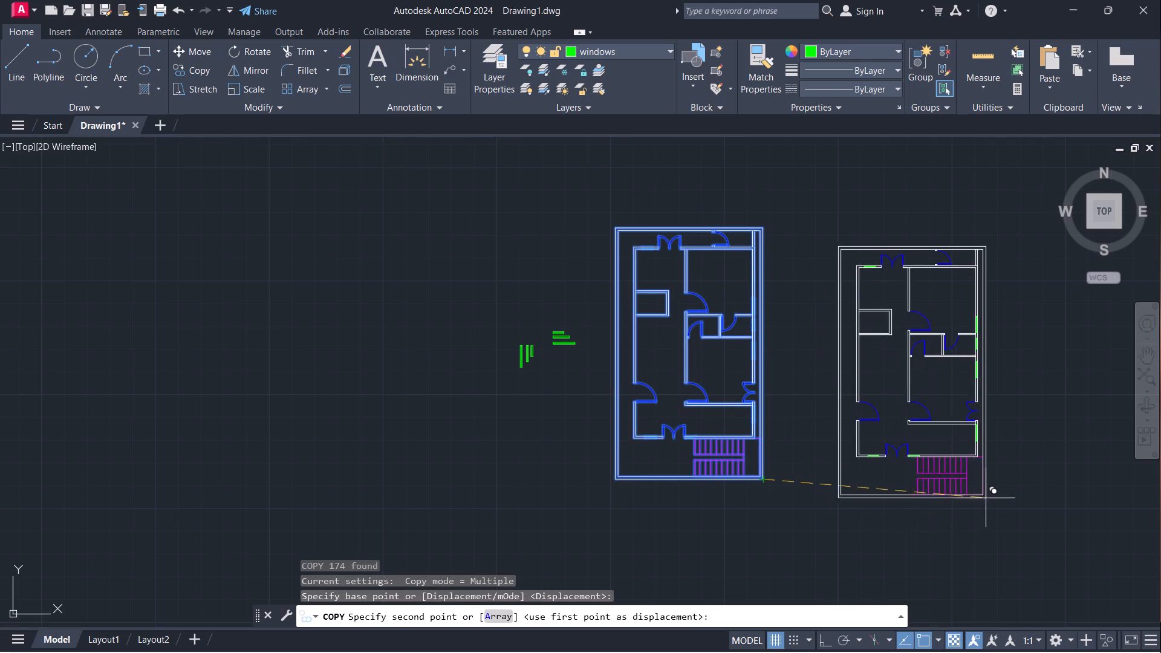
{"action": "left_click", "coordinate": [1000, 487]}
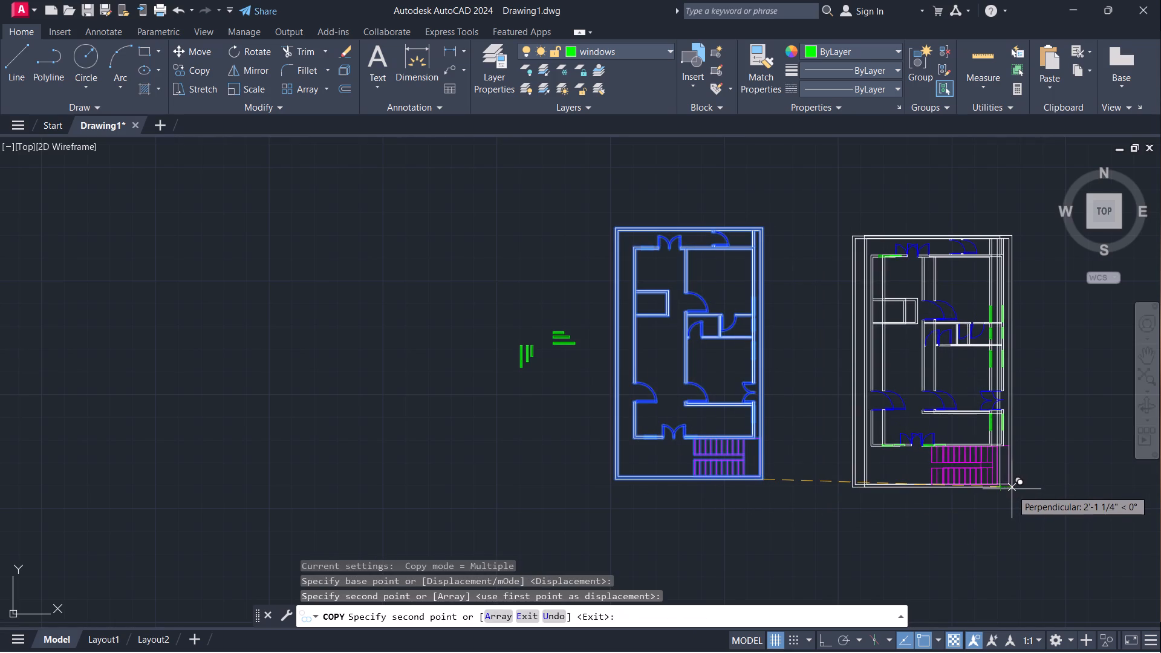
{"action": "key", "text": "Escape"}
Mirror the copied floor plan upward across a horizontal line from its upper-right outer corner, keeping the source objects.
{"action": "middle_click_drag", "start_coordinate": [1023, 481], "coordinate": [814, 461]}
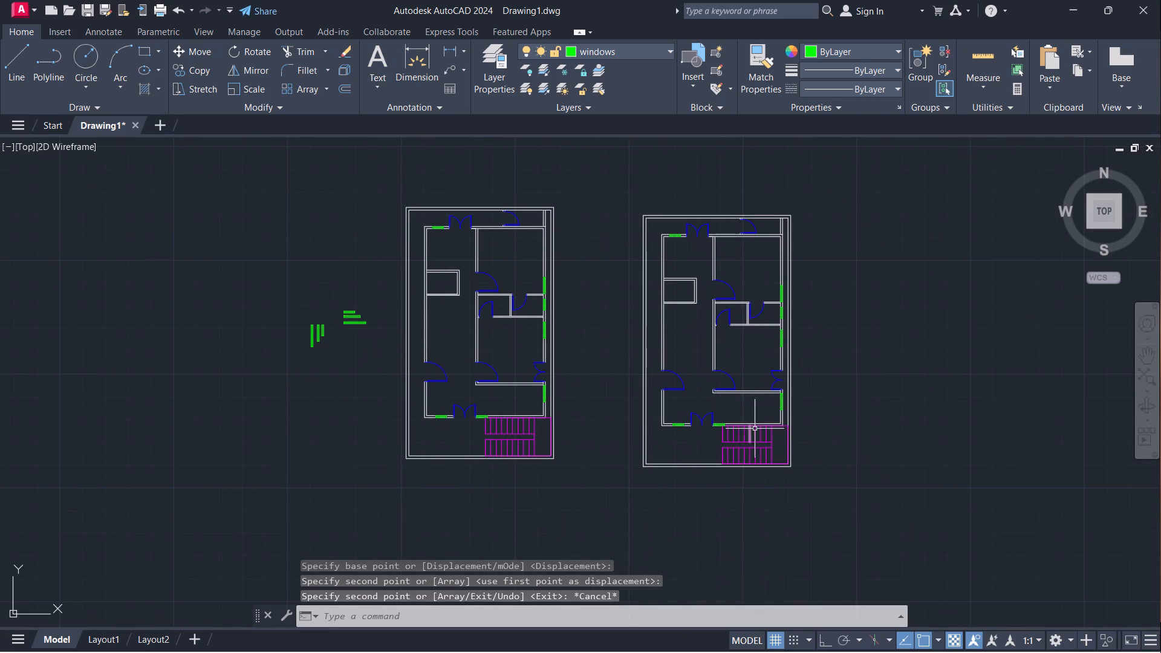
{"action": "left_click", "coordinate": [610, 192]}
{"action": "left_click", "coordinate": [857, 507]}
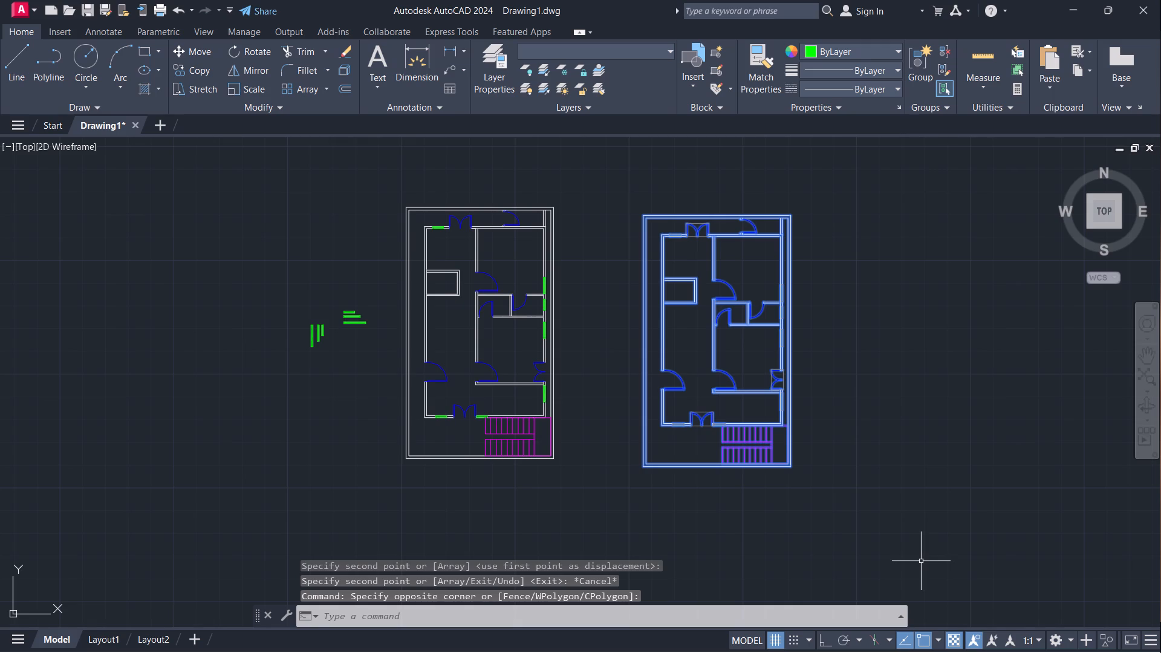
{"action": "type", "text": "mi"}
{"action": "key", "text": "Return"}
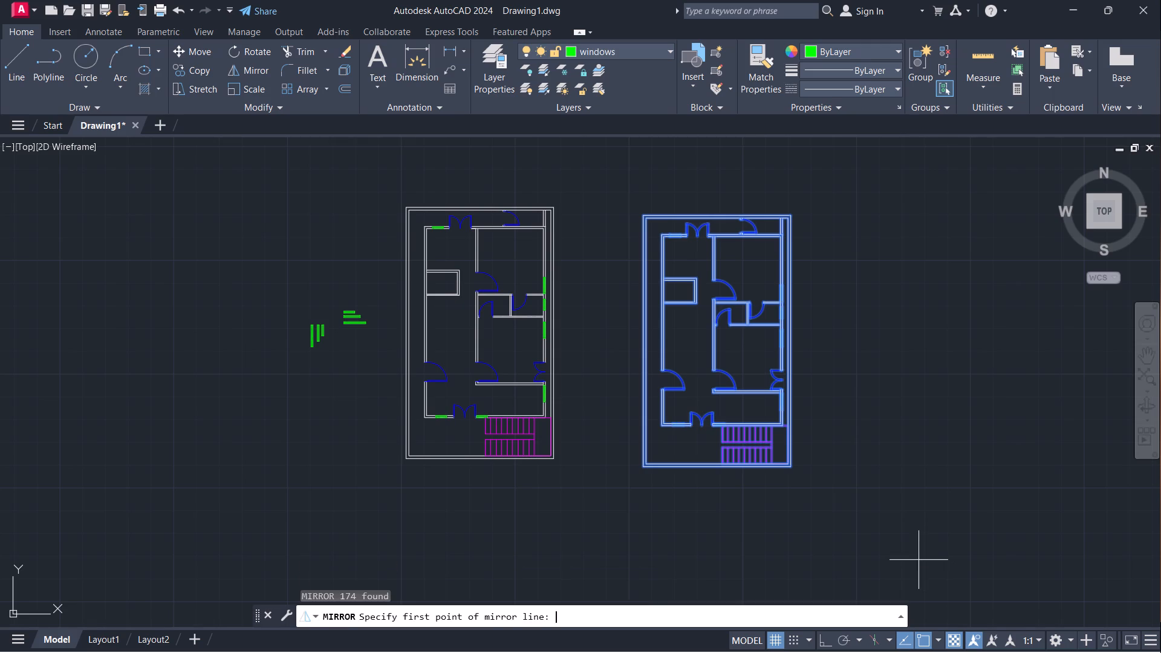
{"action": "key", "text": "Return"}
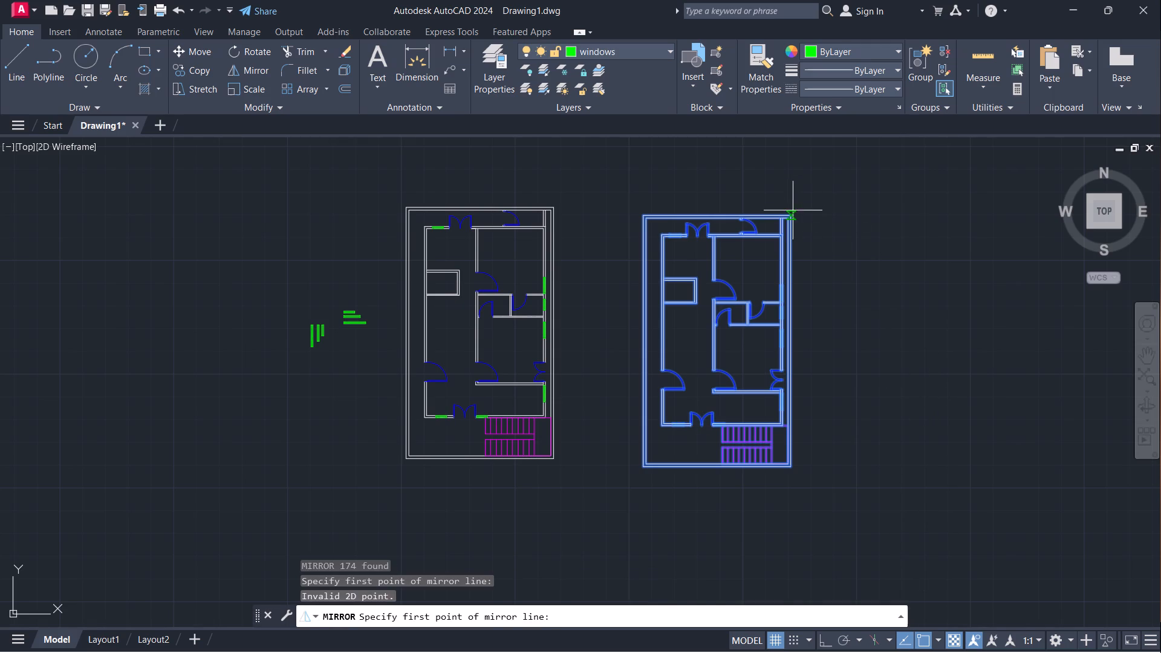
{"action": "left_click", "coordinate": [793, 215]}
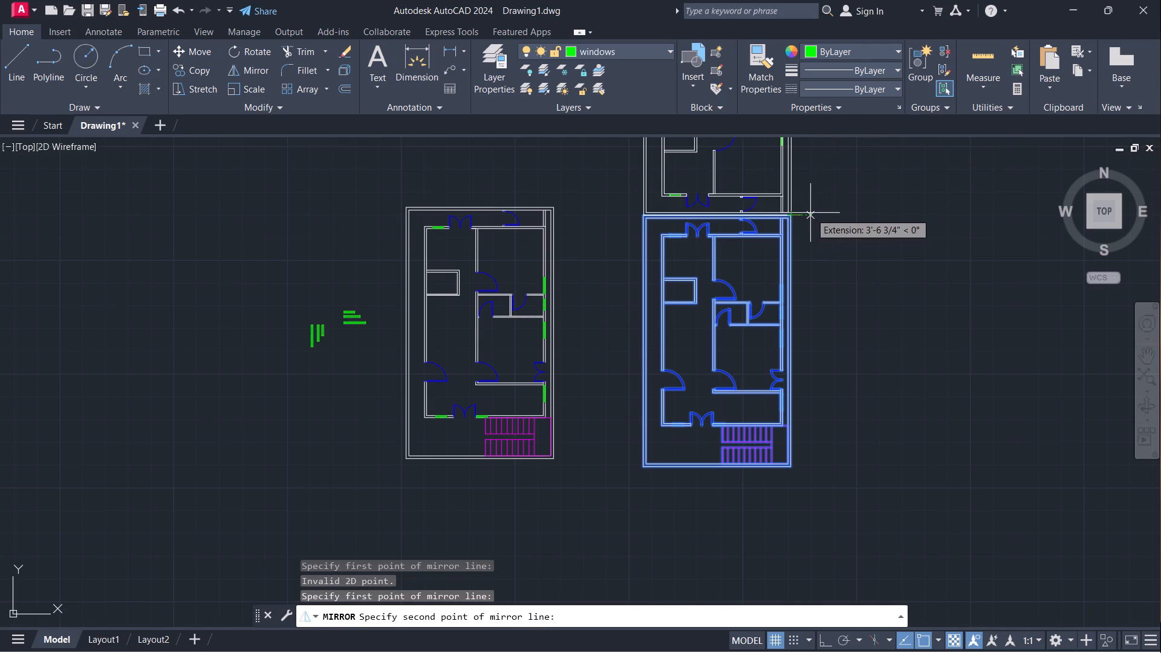
{"action": "left_click", "coordinate": [810, 212]}
{"action": "key", "text": "Return"}
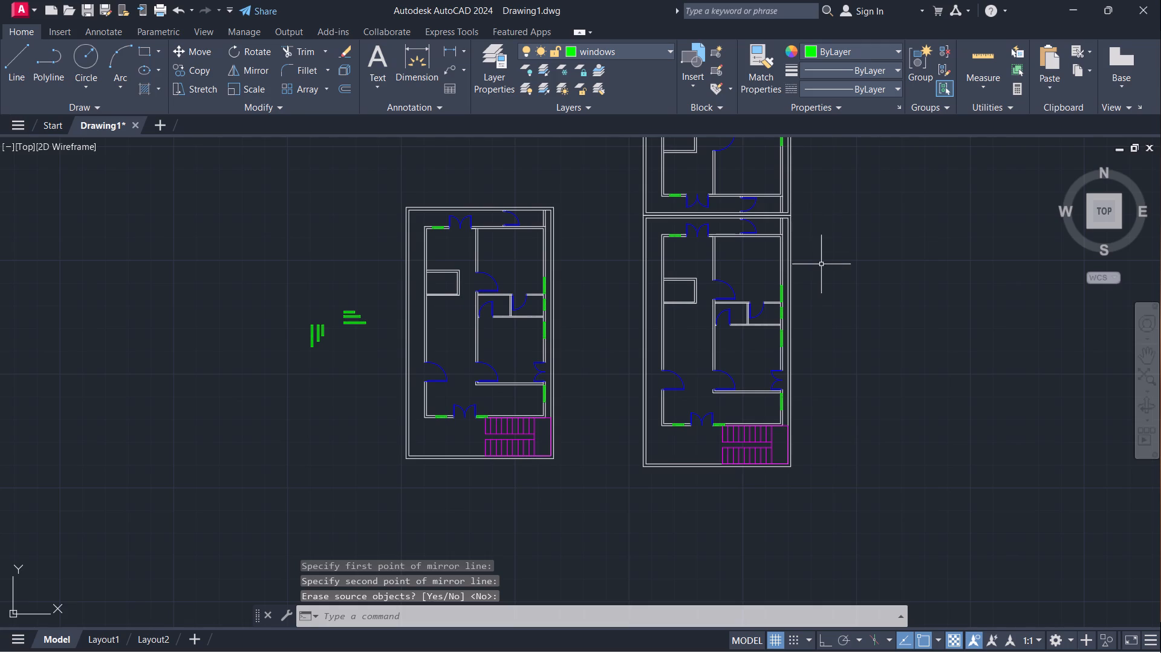
{"action": "scroll", "coordinate": [856, 271], "scroll_direction": "down", "scroll_amount": 1}
{"action": "middle_click_drag", "start_coordinate": [833, 334], "coordinate": [825, 349]}
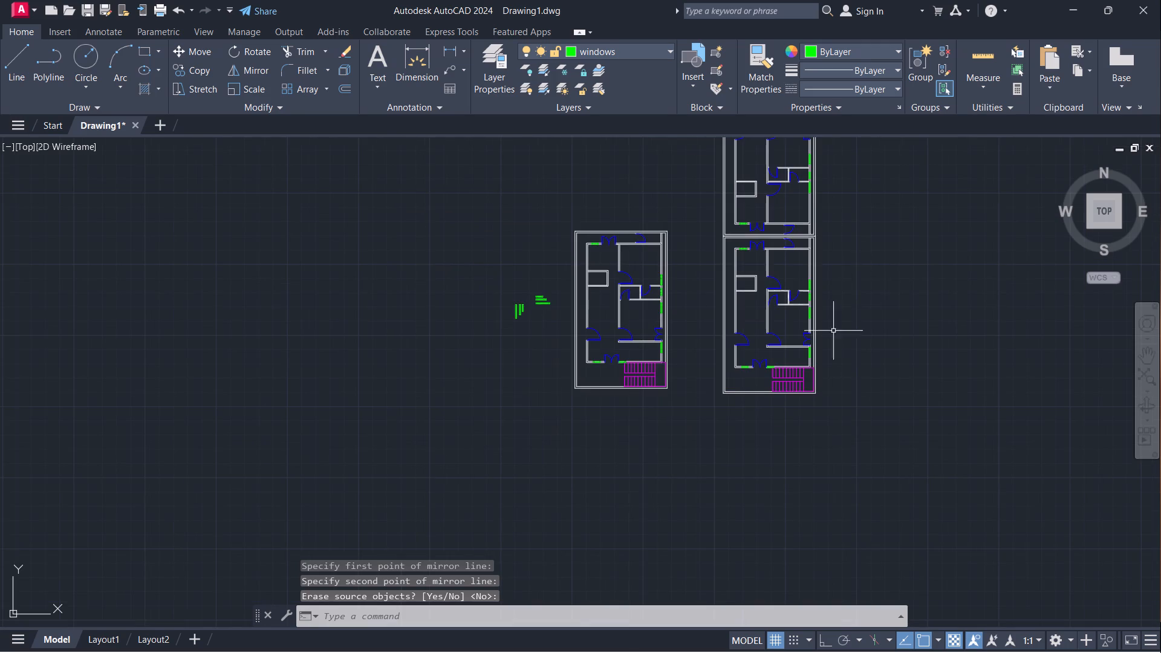
{"action": "middle_click_drag", "start_coordinate": [825, 349], "coordinate": [750, 512]}
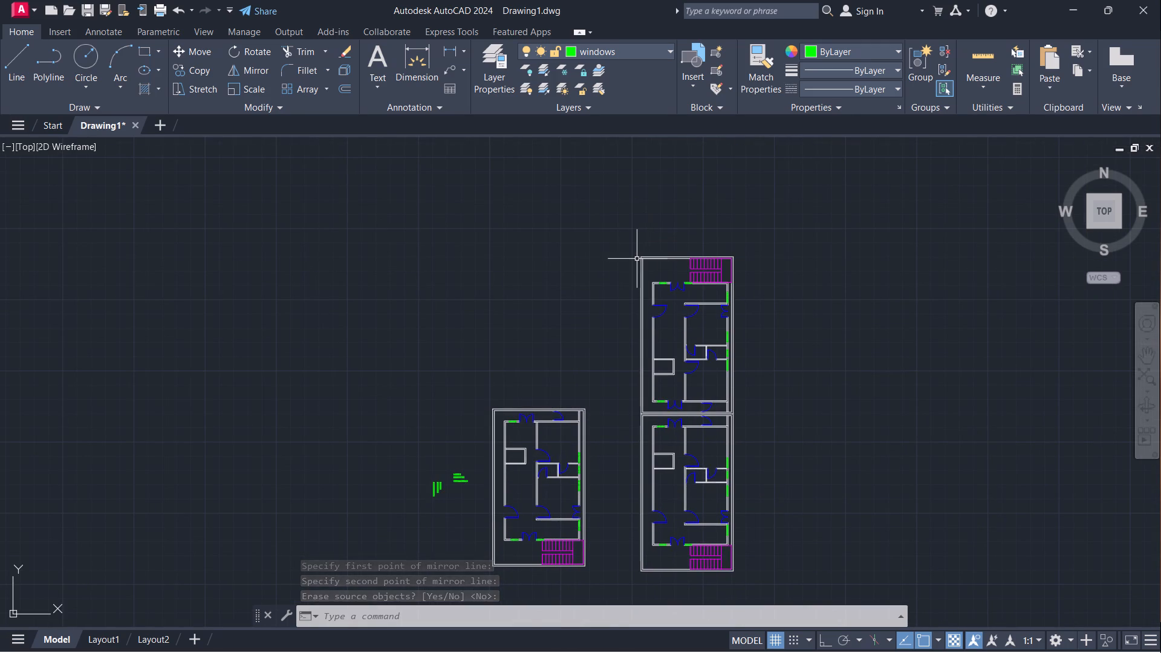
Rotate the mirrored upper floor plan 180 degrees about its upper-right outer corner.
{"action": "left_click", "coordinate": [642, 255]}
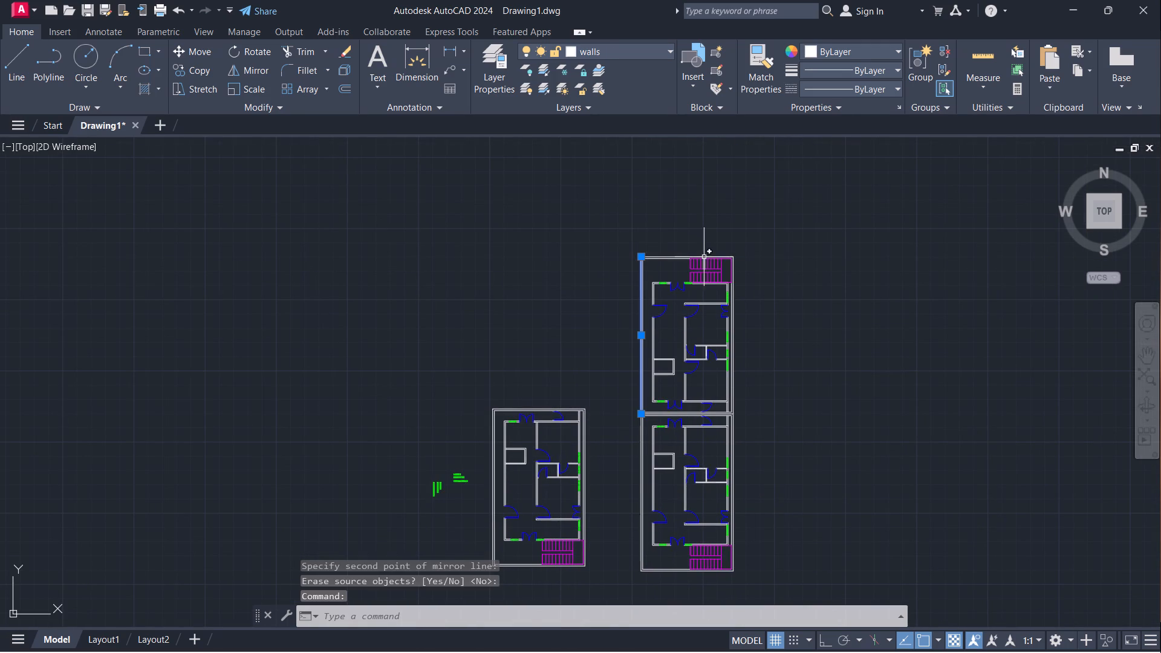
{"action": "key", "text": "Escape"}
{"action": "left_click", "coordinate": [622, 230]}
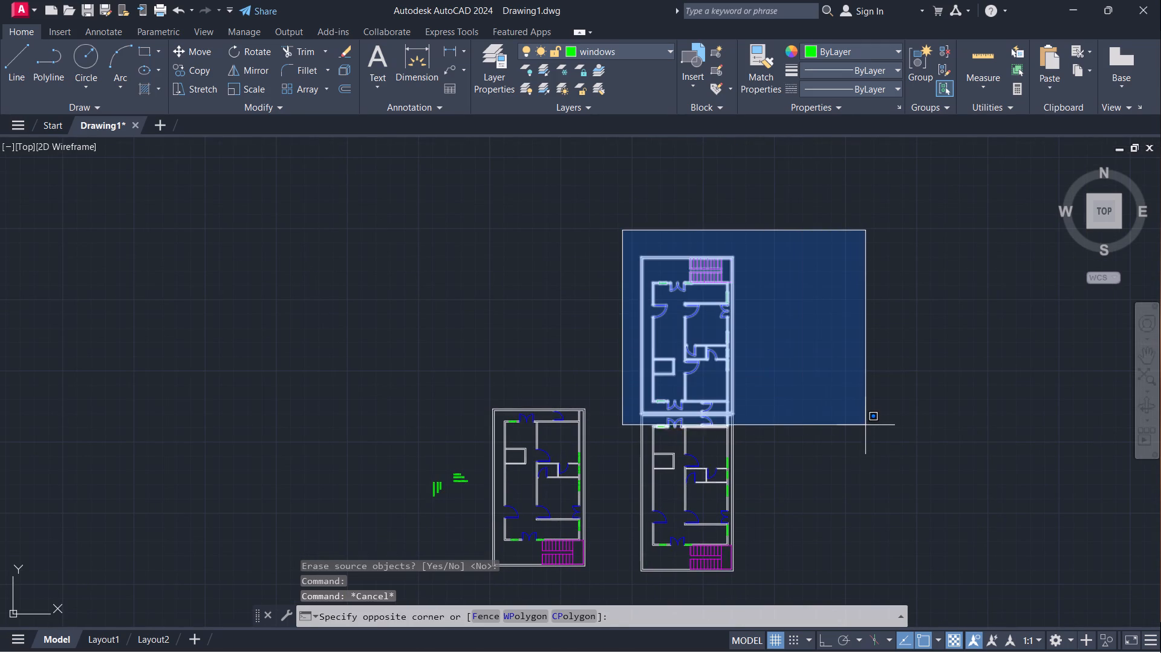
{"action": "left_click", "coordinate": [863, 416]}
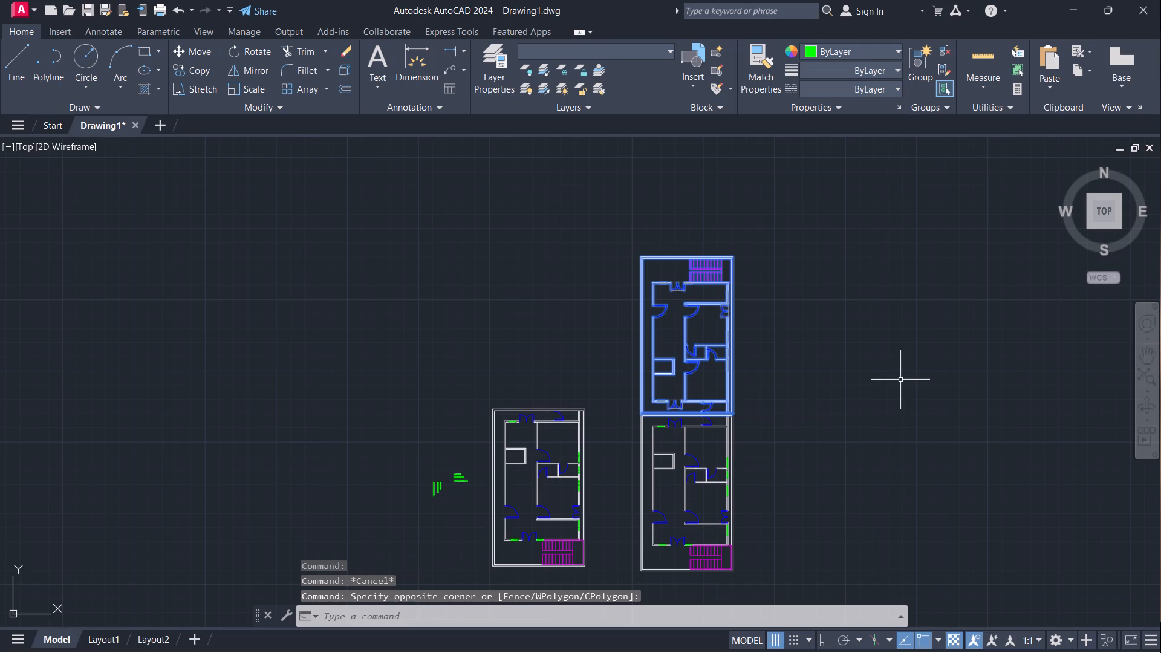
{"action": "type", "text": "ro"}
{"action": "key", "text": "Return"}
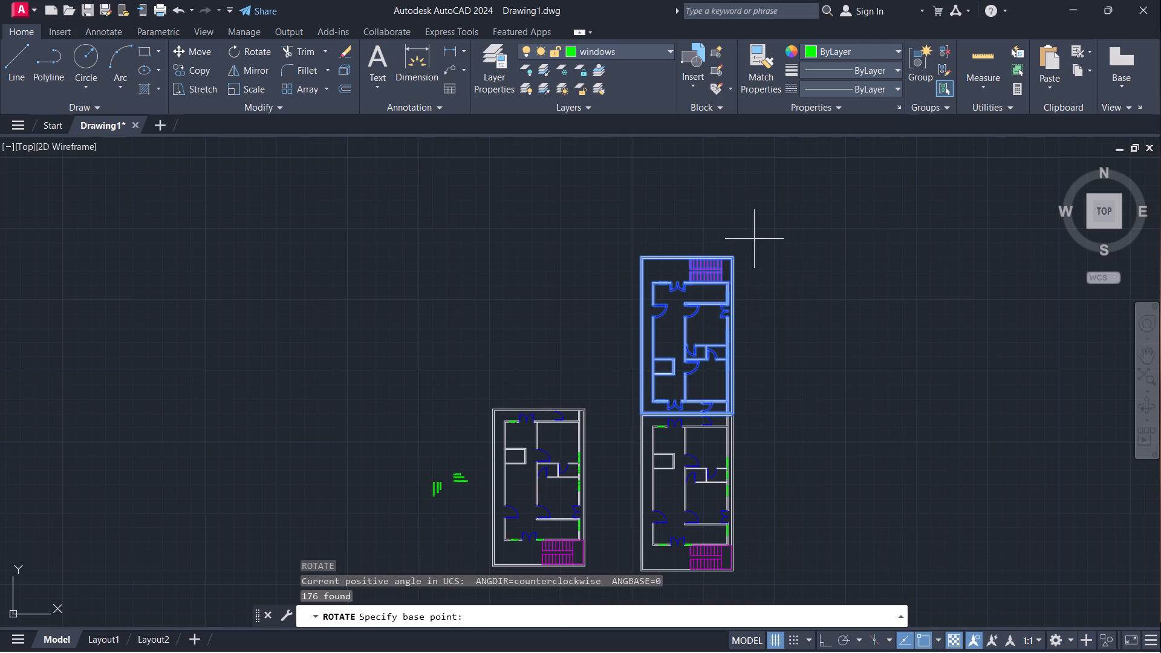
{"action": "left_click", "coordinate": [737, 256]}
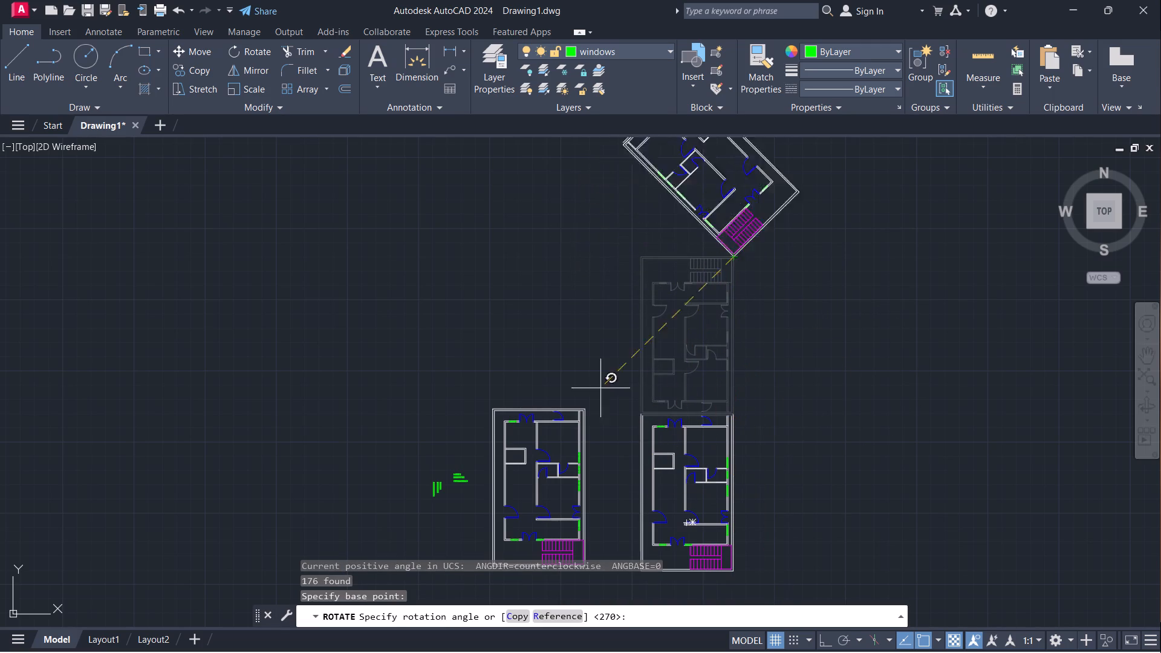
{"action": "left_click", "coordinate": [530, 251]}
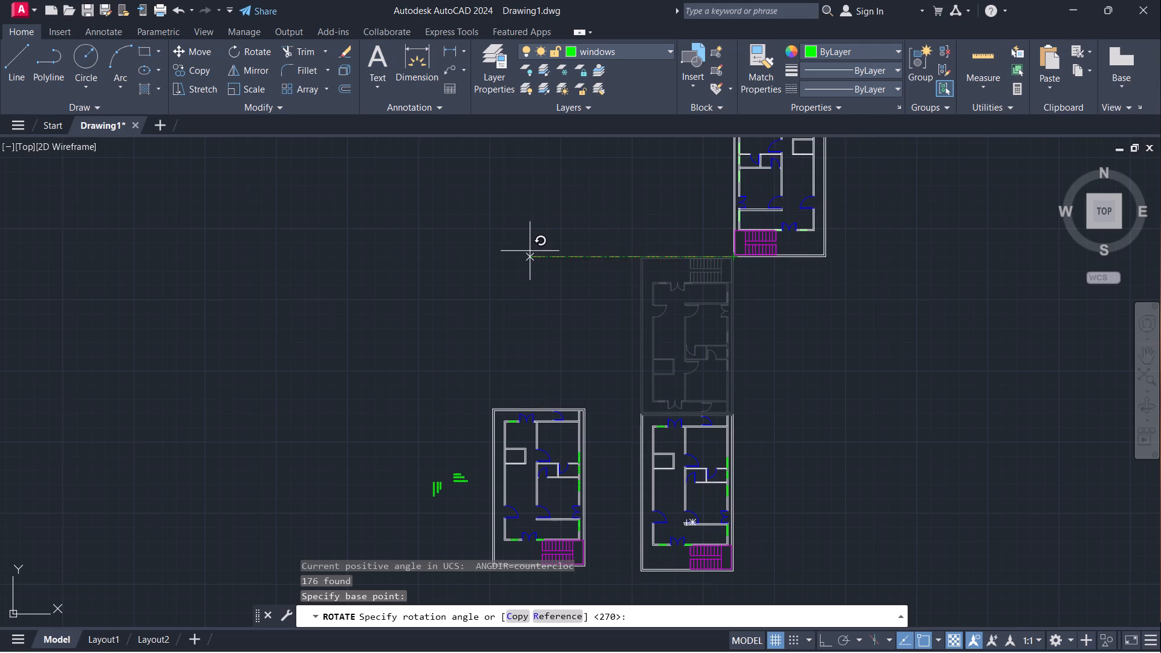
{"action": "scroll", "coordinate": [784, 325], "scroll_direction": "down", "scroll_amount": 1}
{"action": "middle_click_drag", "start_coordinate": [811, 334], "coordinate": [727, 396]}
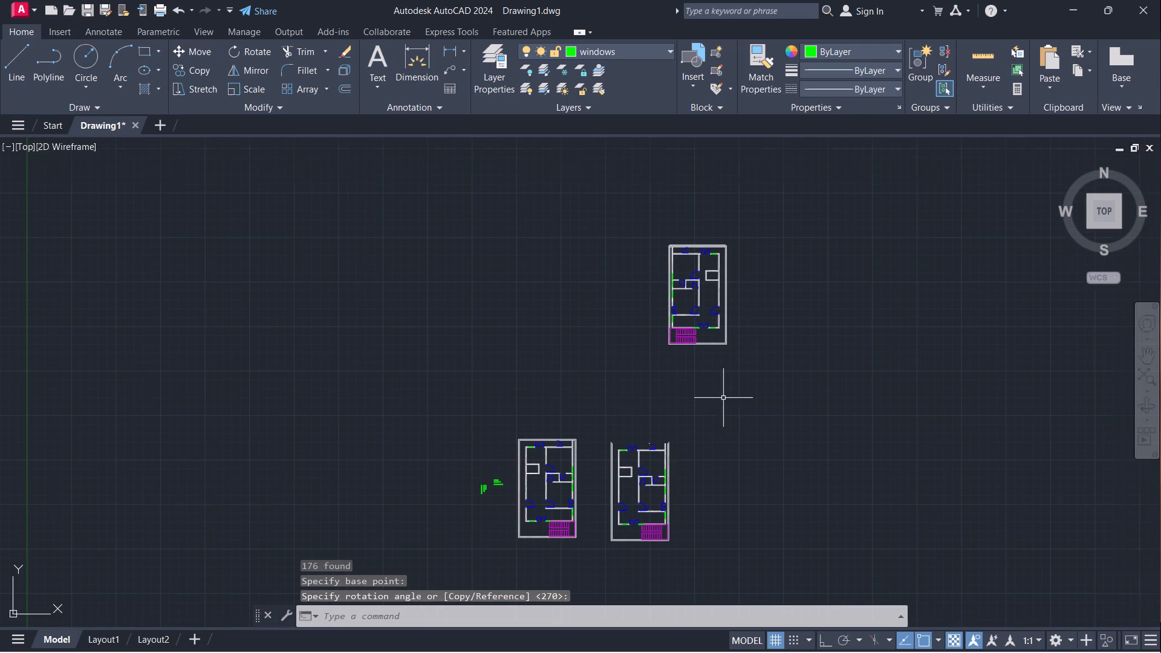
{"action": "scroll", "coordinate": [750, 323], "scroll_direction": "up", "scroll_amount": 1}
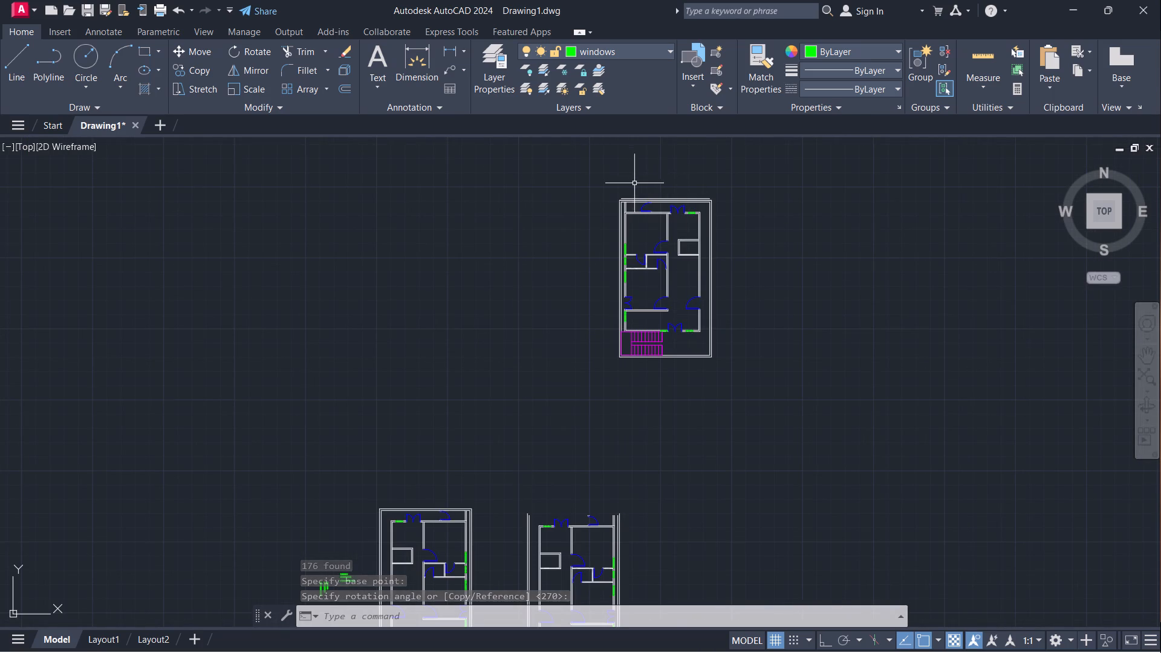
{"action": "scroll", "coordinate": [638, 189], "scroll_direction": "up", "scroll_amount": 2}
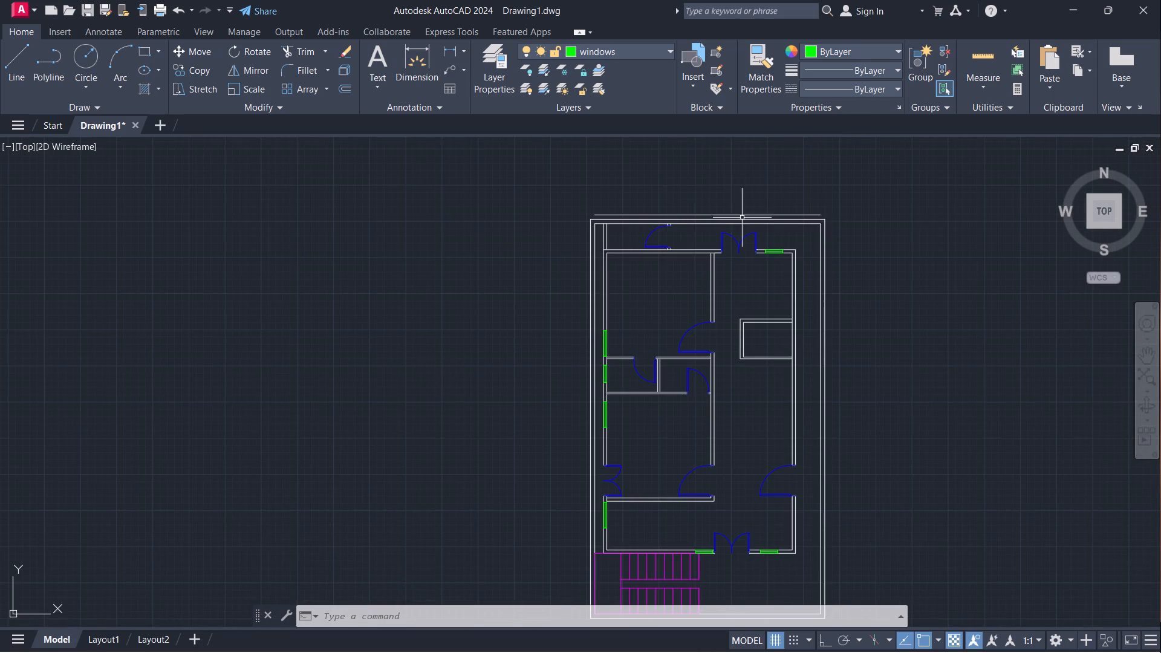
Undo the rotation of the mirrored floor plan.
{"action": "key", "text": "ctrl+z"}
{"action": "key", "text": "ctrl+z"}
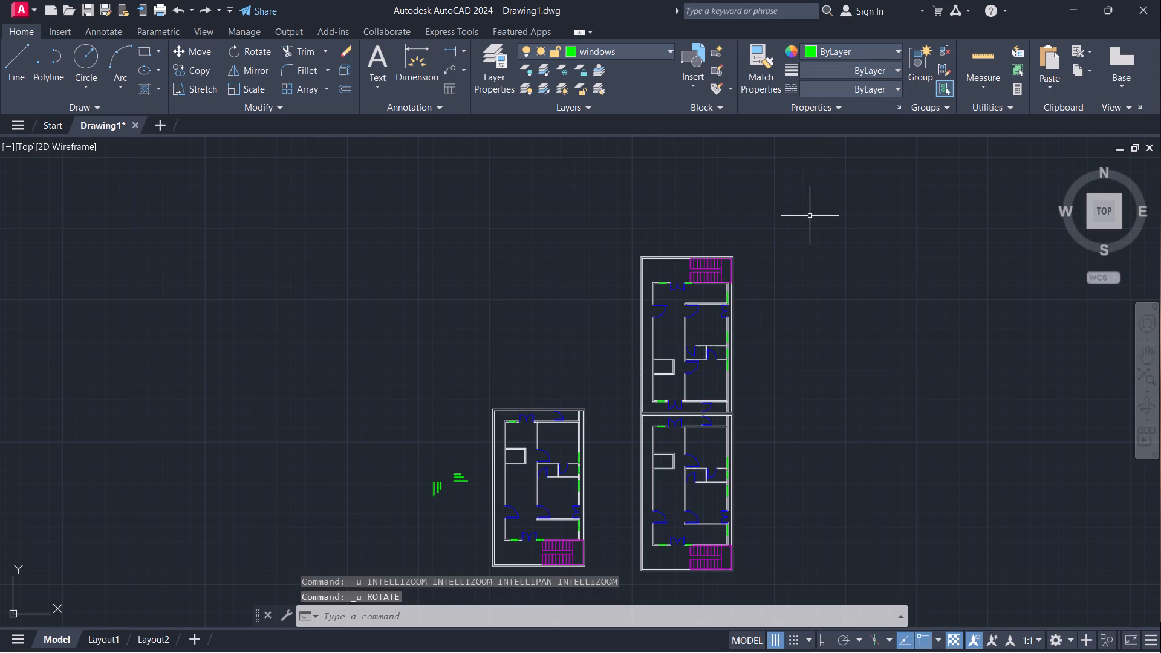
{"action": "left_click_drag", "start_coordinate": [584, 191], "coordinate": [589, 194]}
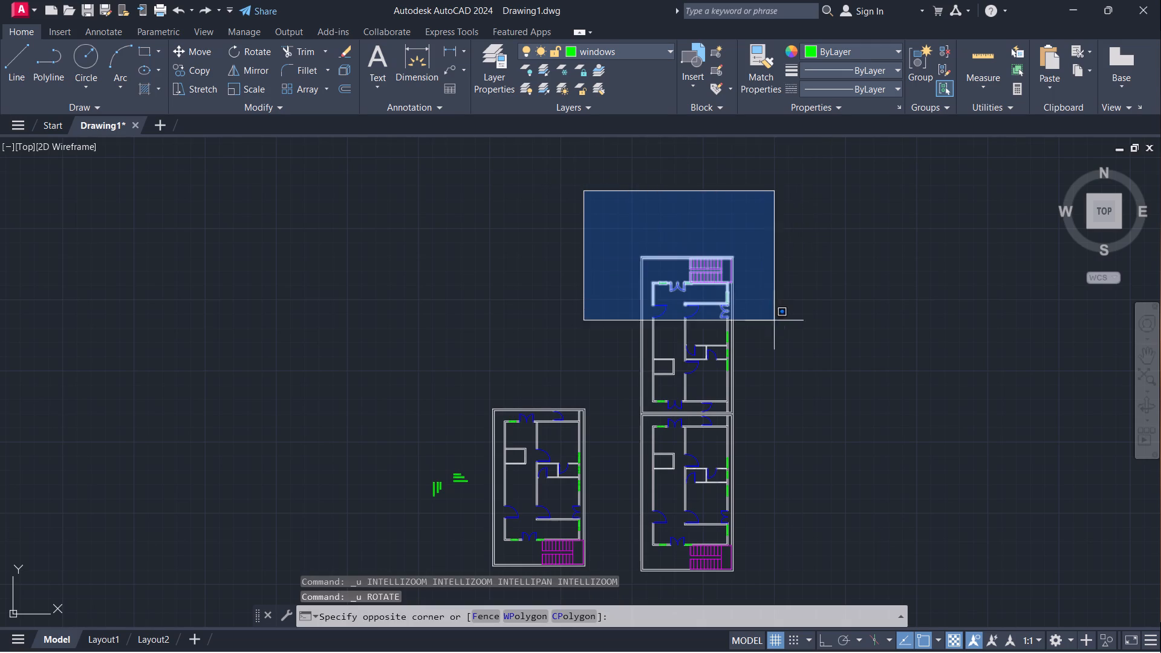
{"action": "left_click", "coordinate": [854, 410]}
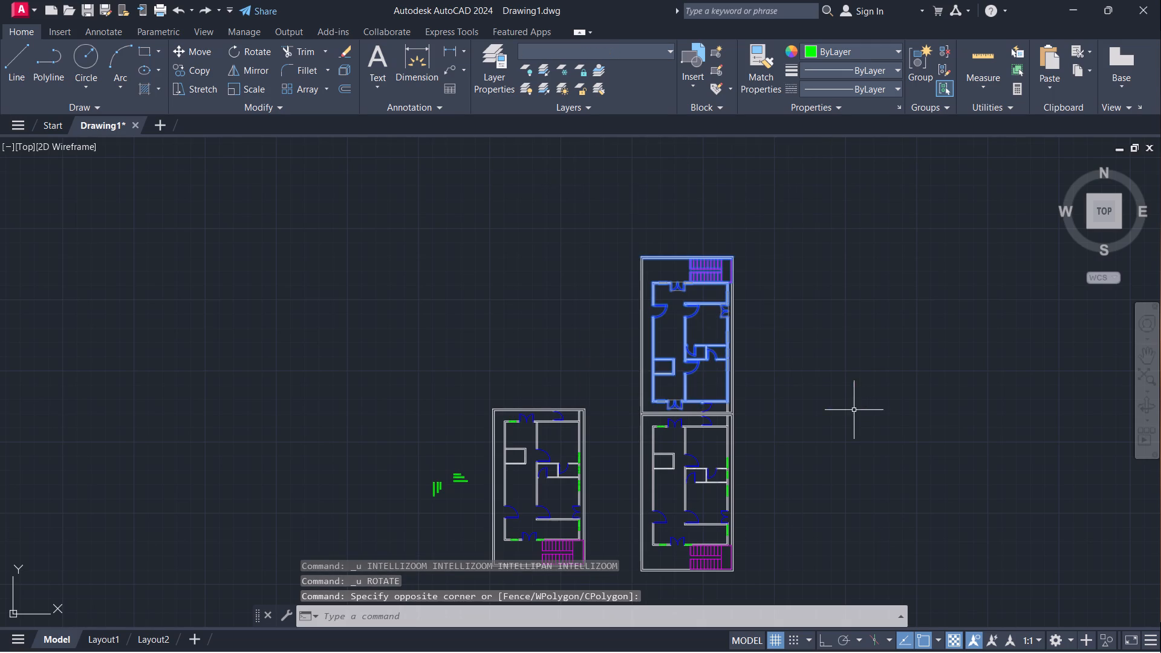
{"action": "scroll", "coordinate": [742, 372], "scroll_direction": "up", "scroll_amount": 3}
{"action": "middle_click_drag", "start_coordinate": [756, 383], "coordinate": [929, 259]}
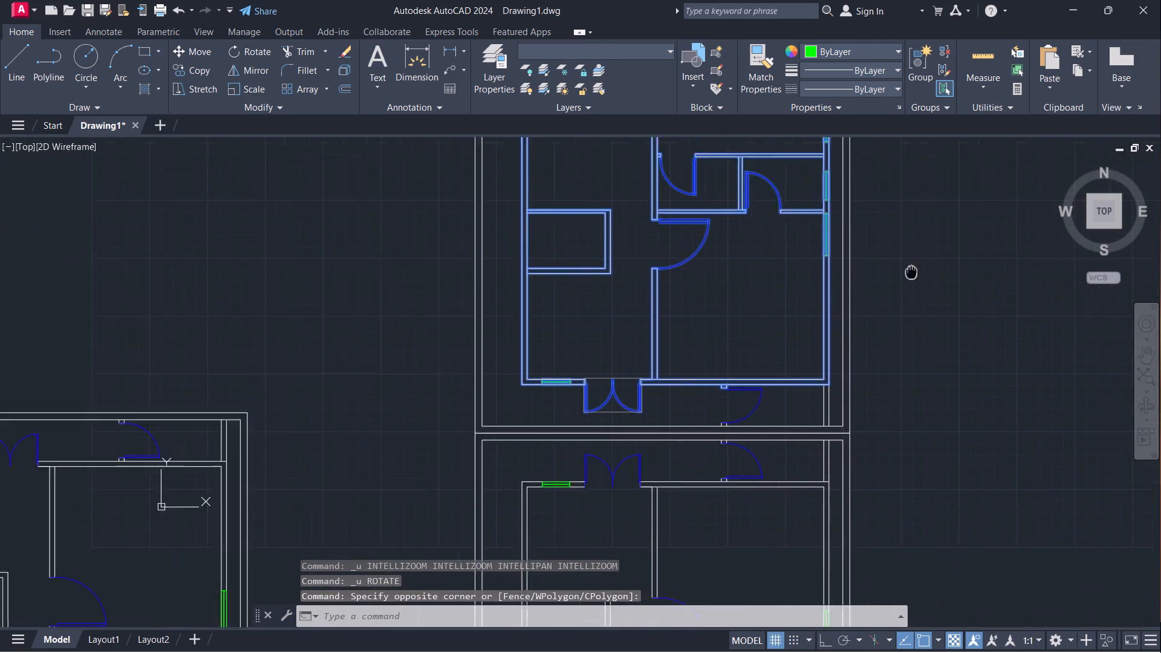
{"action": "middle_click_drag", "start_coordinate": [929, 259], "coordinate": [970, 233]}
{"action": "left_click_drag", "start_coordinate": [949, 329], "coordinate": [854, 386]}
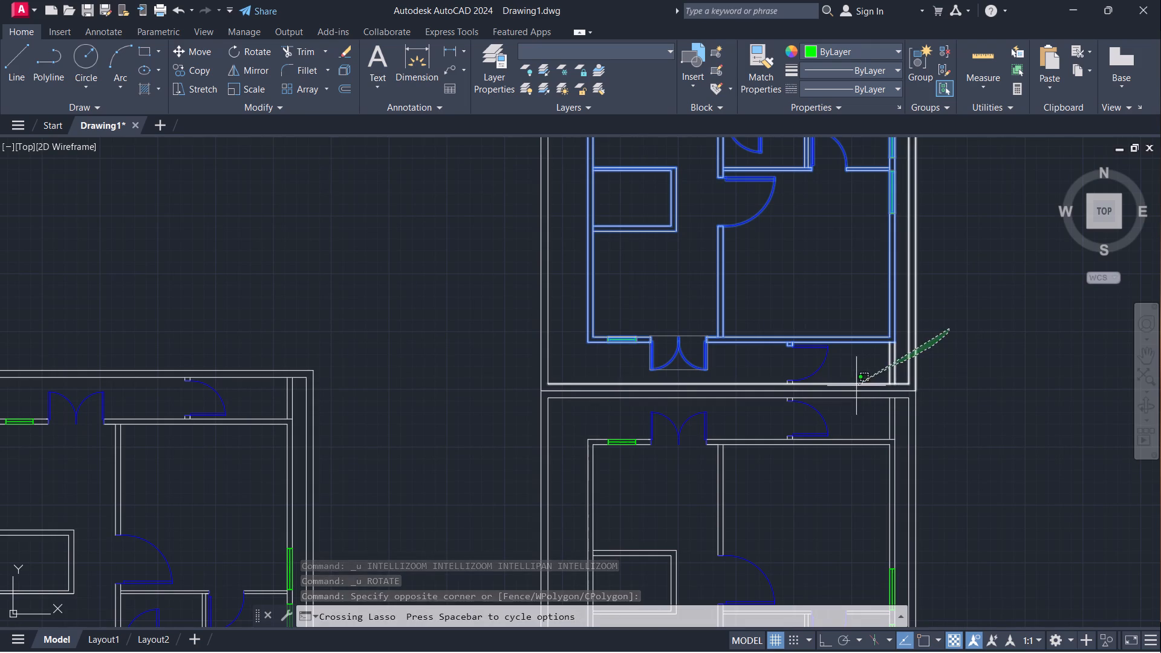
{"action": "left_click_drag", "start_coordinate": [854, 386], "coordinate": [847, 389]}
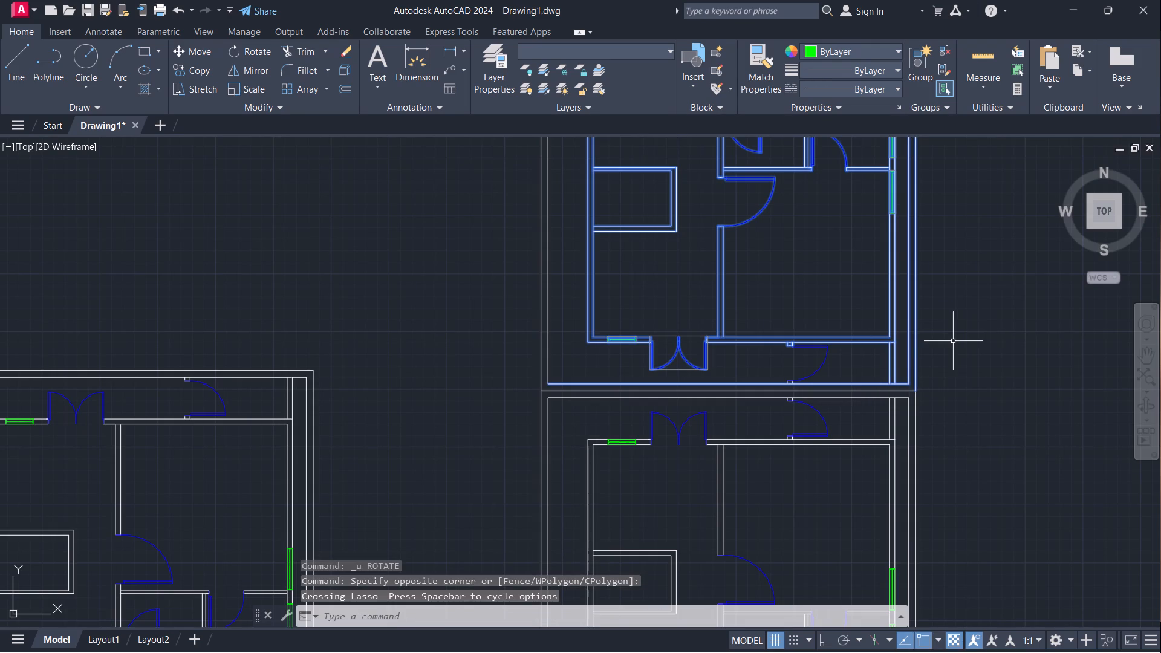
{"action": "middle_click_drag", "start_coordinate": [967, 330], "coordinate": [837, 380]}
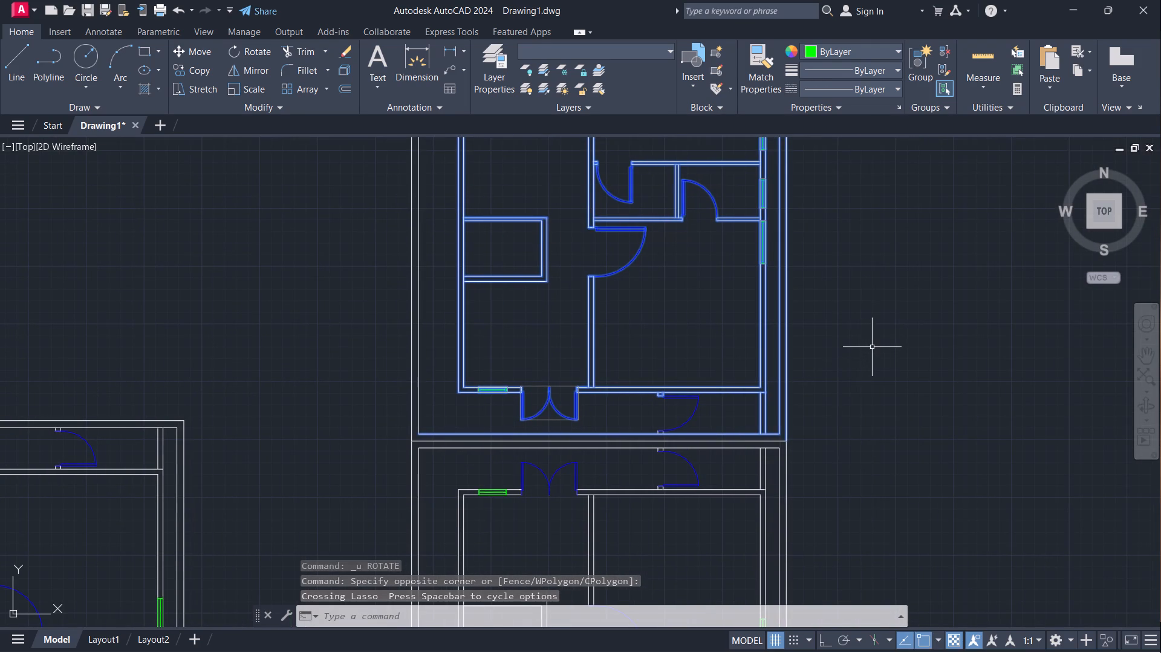
Undo the mirror of the copied floor plan, leaving only the original and its plain copy.
{"action": "key", "text": "ctrl+z"}
{"action": "key", "text": "ctrl+z"}
{"action": "key", "text": "ctrl+z"}
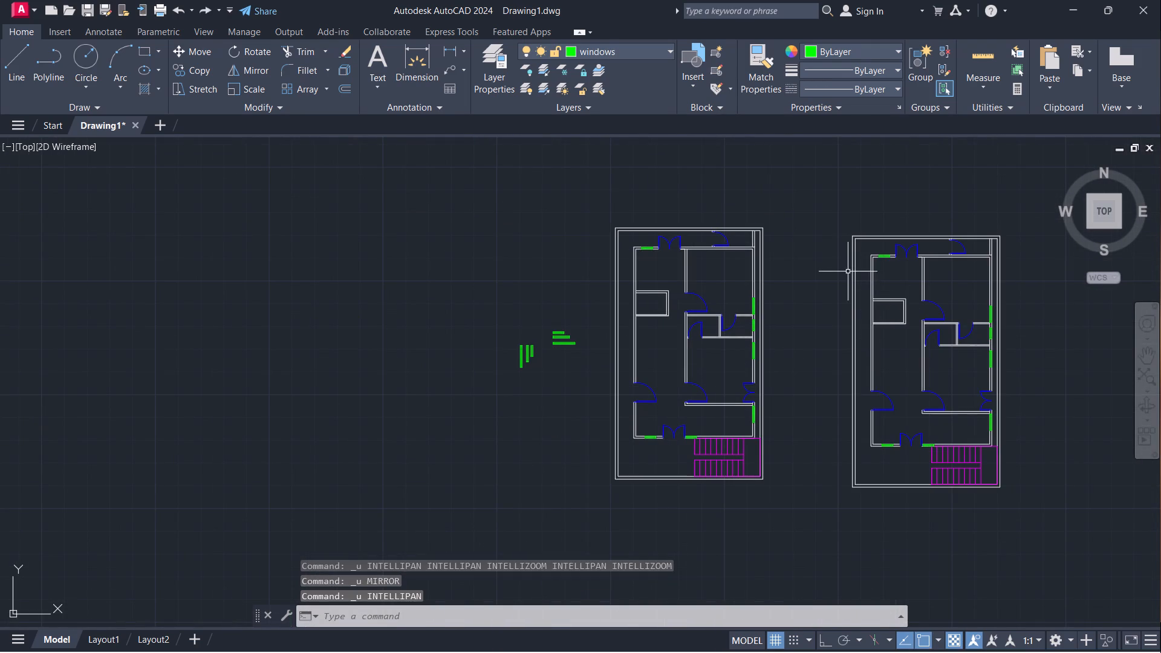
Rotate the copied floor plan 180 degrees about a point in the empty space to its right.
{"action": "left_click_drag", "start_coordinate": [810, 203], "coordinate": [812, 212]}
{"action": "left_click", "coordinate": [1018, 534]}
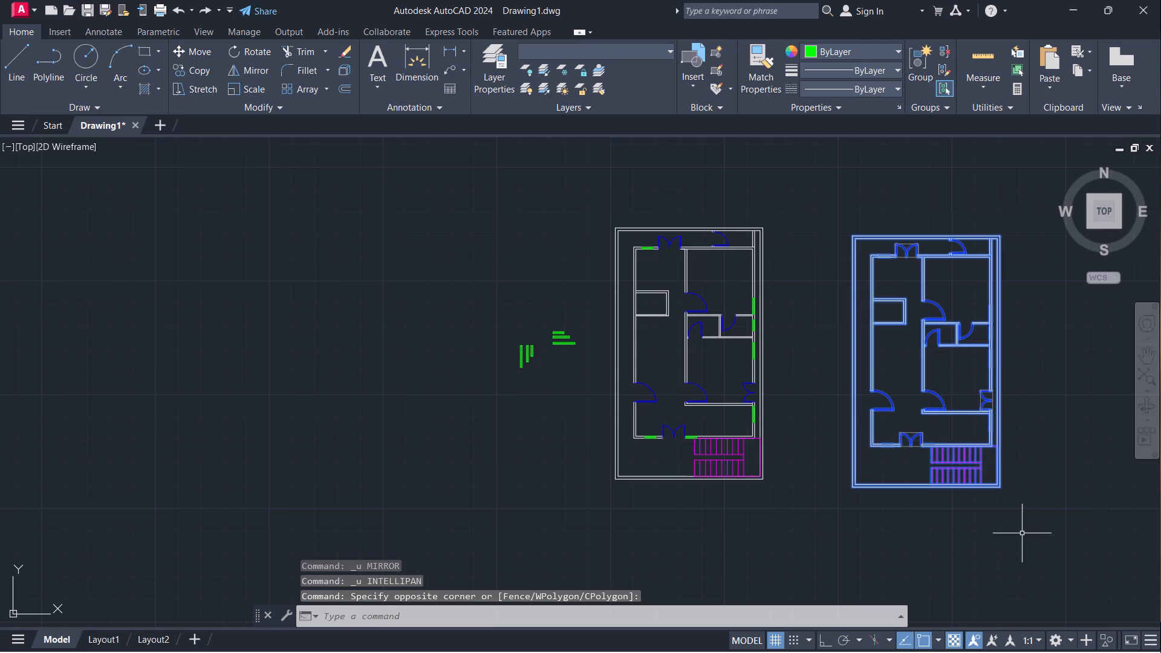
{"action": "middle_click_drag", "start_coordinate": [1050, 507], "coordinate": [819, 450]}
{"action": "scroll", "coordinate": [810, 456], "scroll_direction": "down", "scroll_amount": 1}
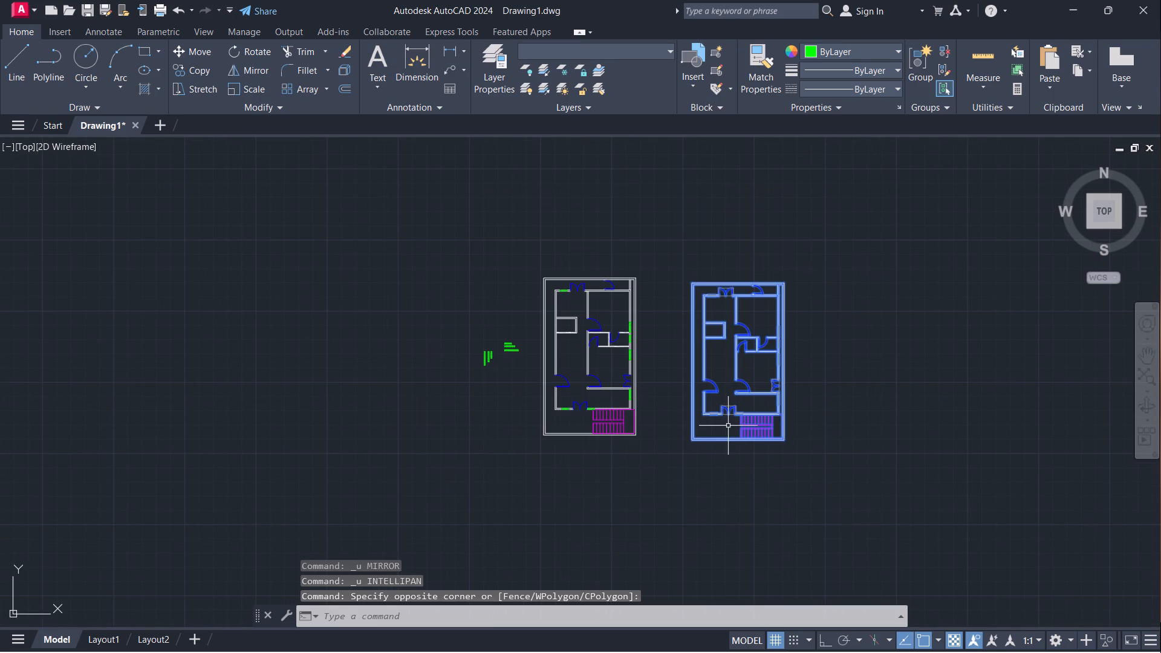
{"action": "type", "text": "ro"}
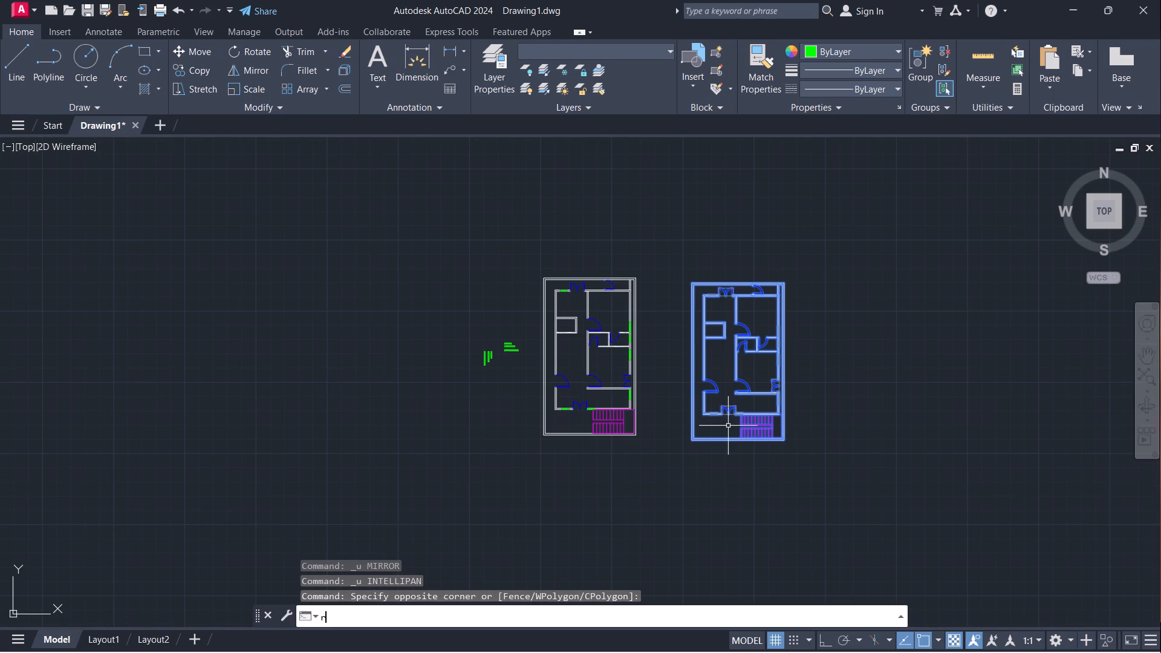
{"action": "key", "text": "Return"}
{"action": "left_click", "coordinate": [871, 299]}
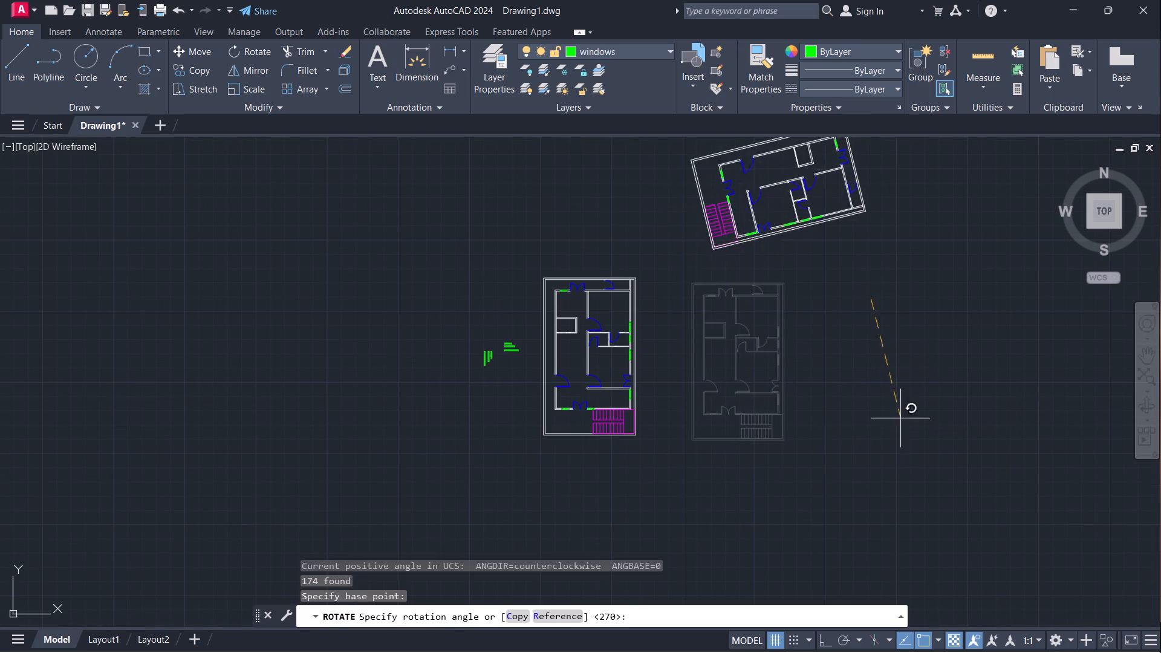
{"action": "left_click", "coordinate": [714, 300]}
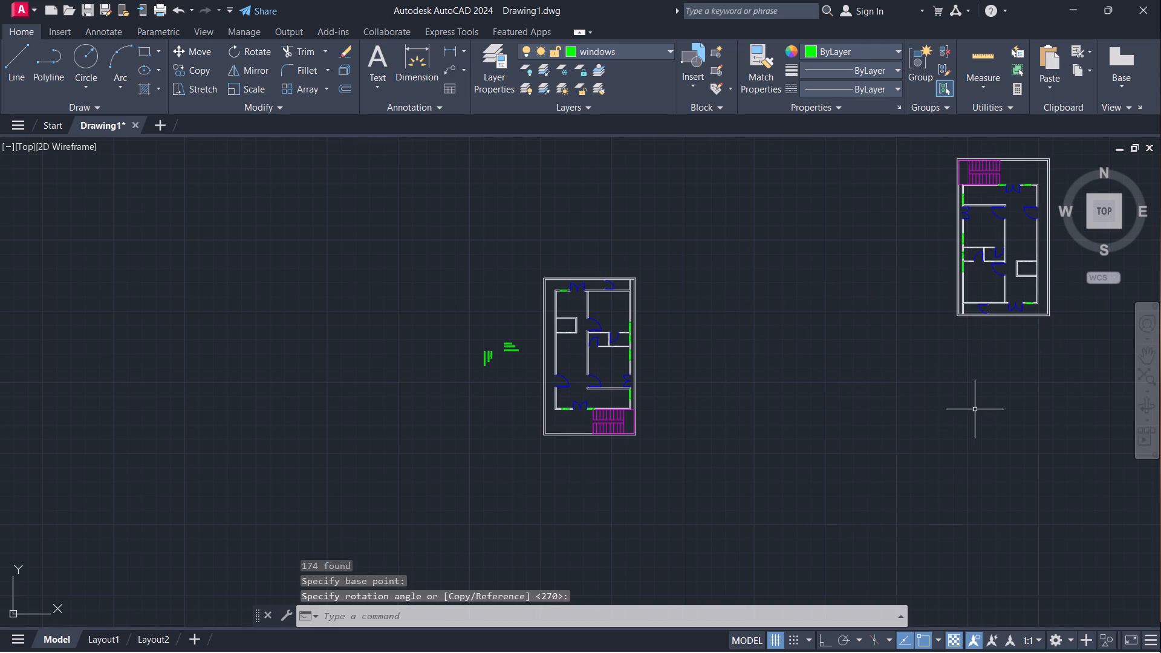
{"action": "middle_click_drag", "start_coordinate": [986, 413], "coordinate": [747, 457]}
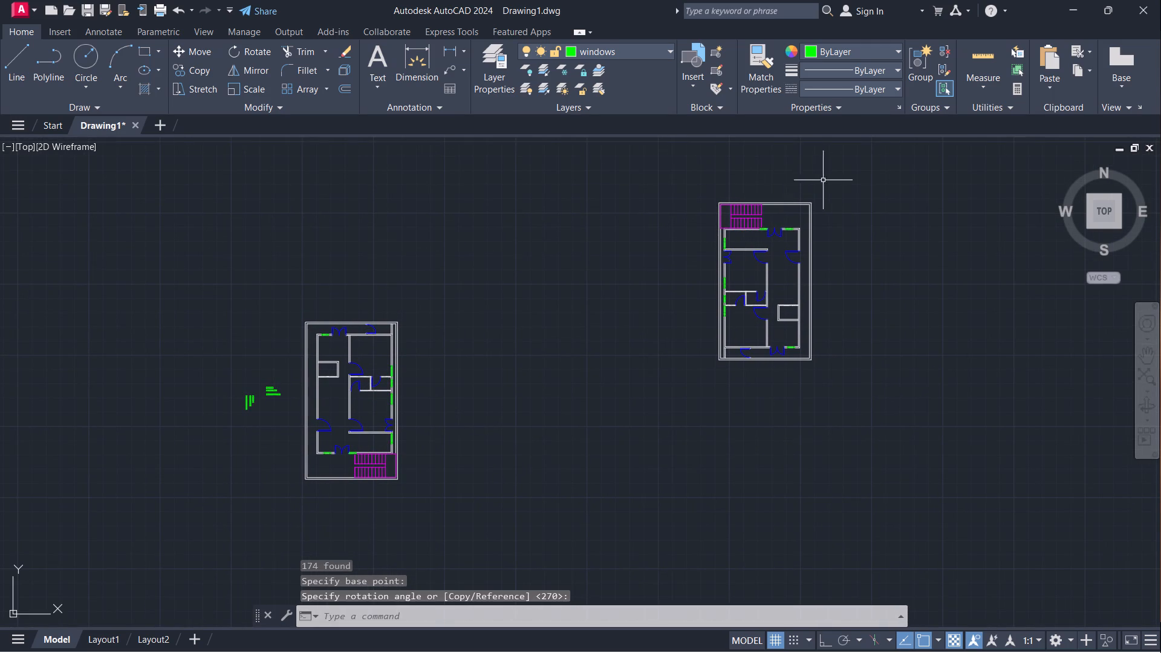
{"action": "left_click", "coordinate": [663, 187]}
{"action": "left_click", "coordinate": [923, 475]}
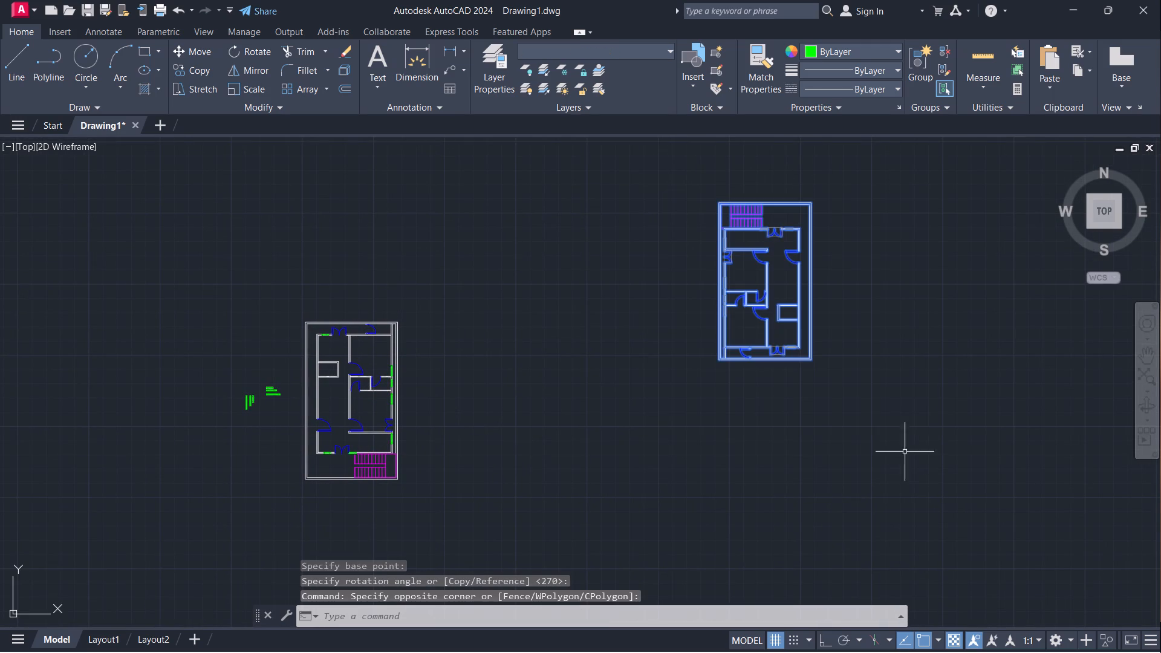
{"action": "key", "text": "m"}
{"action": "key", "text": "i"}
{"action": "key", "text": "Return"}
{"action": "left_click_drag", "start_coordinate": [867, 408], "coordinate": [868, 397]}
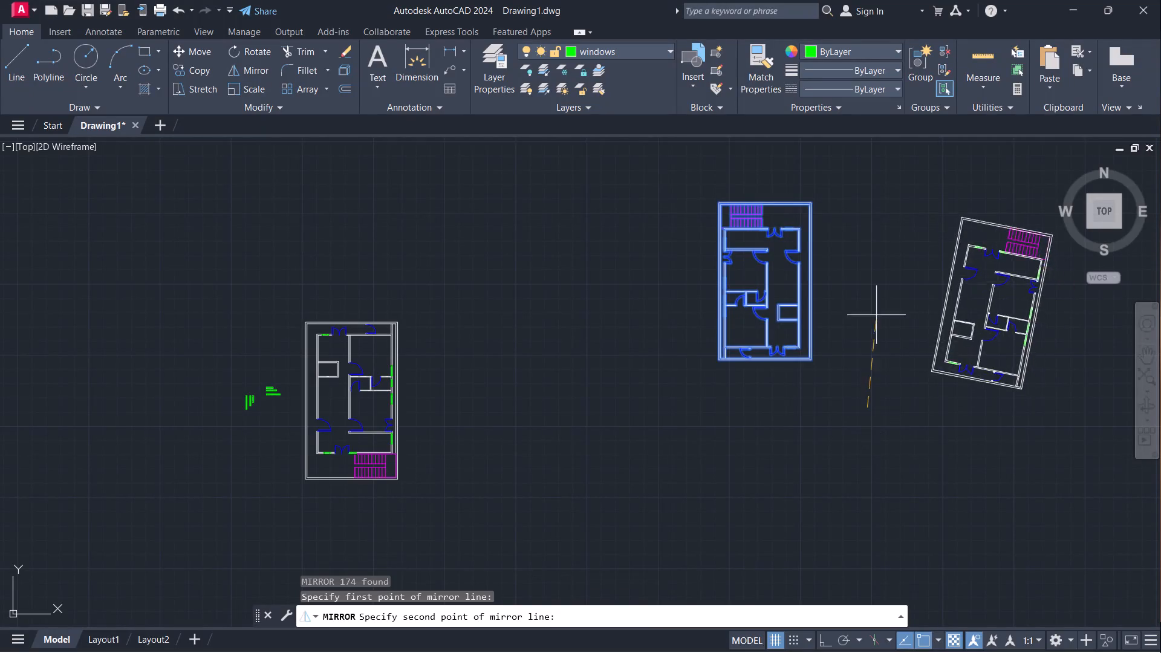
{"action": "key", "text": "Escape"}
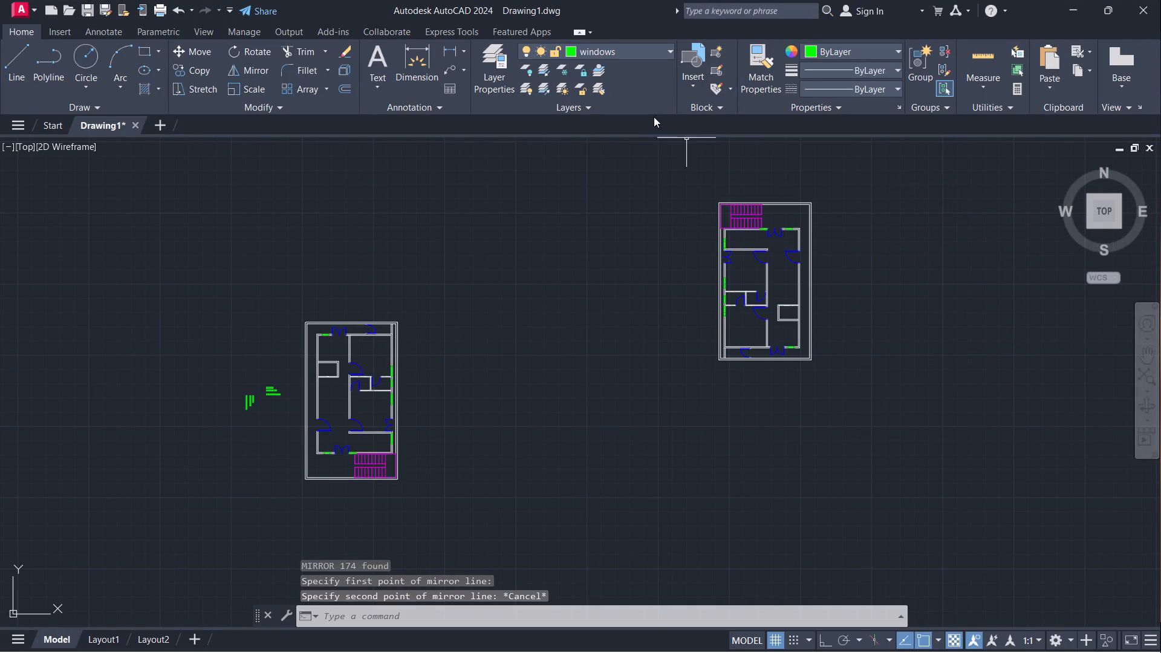
Erase the entire rotated copy of the floor plan, keeping the original and the loose window symbols.
{"action": "left_click_drag", "start_coordinate": [675, 160], "coordinate": [709, 203]}
{"action": "left_click", "coordinate": [957, 394]}
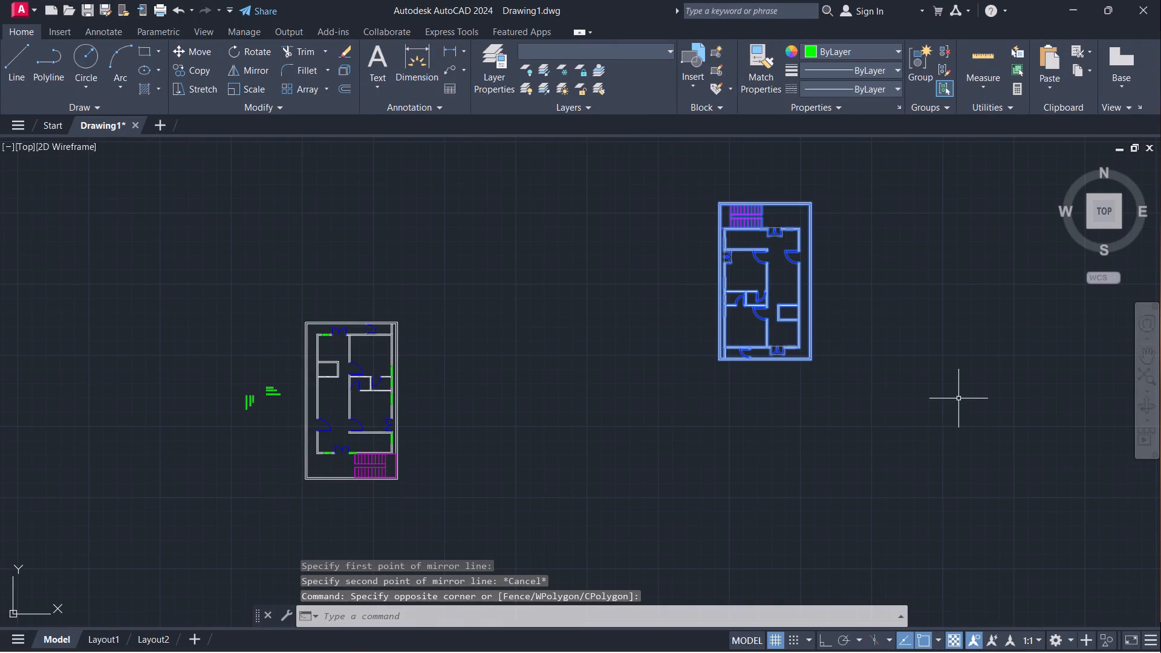
{"action": "key", "text": "e"}
{"action": "key", "text": "Return"}
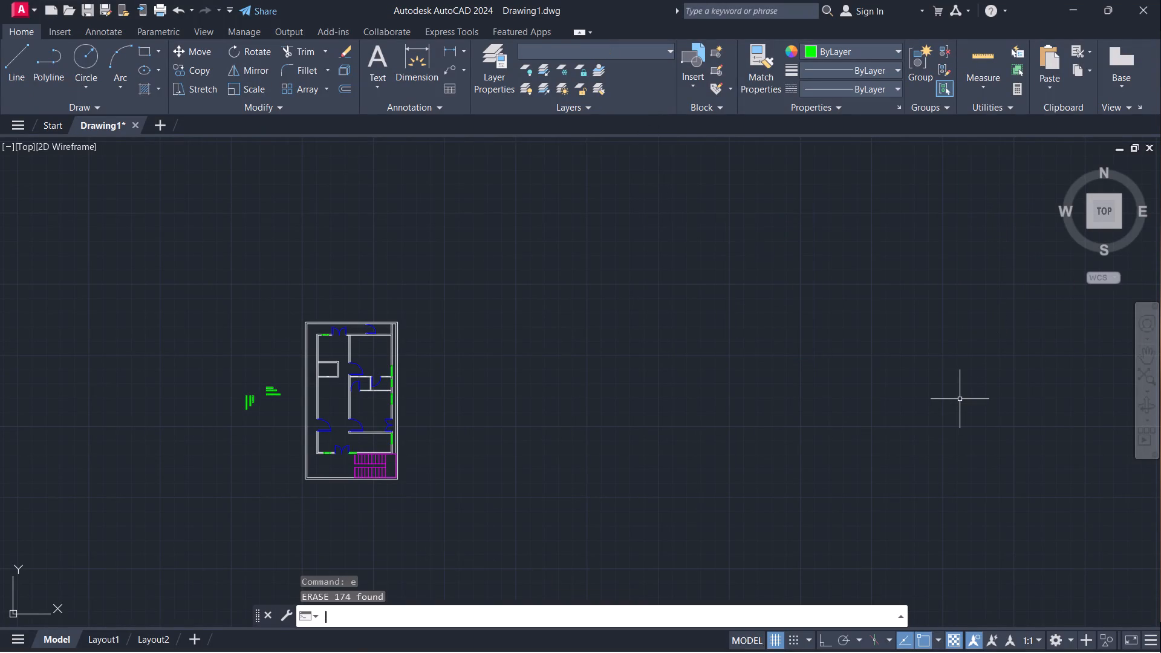
Examine the original floor plan's rooms, doors, windows and stairs, both as a whole and up close.
{"action": "middle_click_drag", "start_coordinate": [495, 421], "coordinate": [730, 357]}
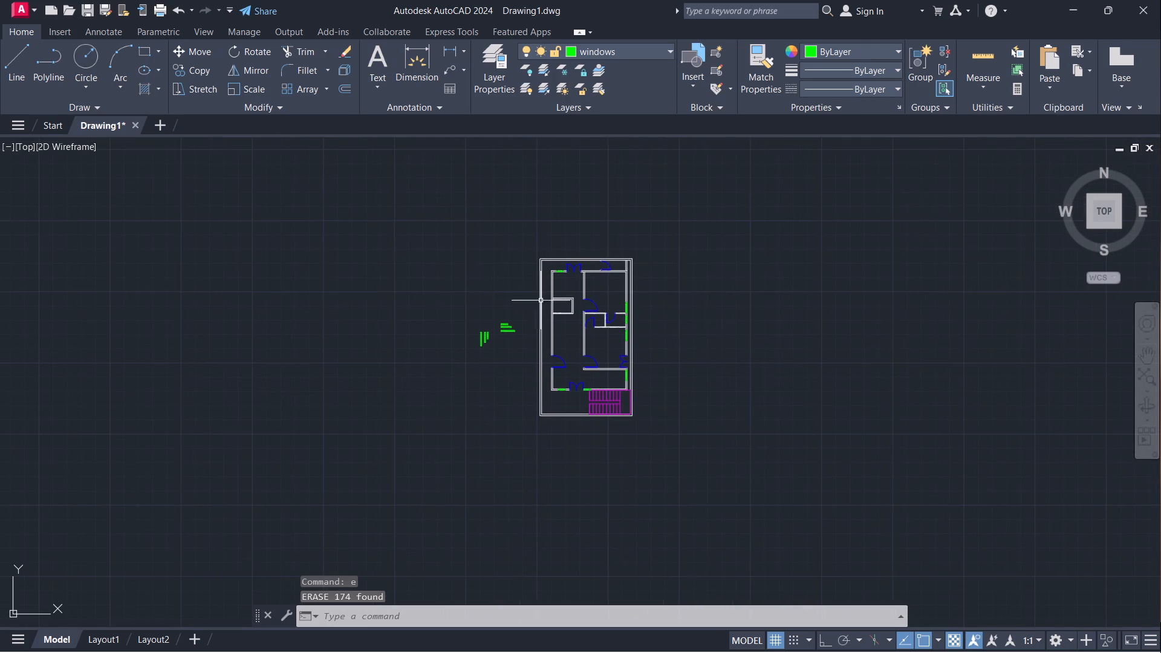
{"action": "scroll", "coordinate": [530, 314], "scroll_direction": "up", "scroll_amount": 1}
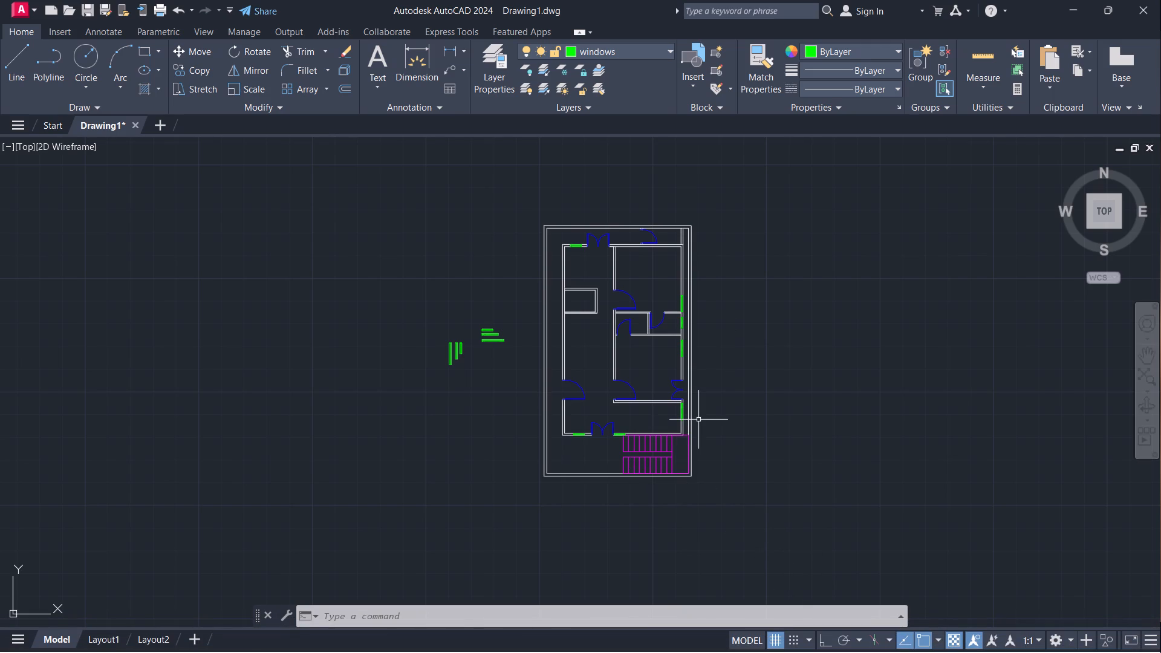
{"action": "scroll", "coordinate": [674, 353], "scroll_direction": "up", "scroll_amount": 1}
{"action": "scroll", "coordinate": [697, 333], "scroll_direction": "down", "scroll_amount": 1}
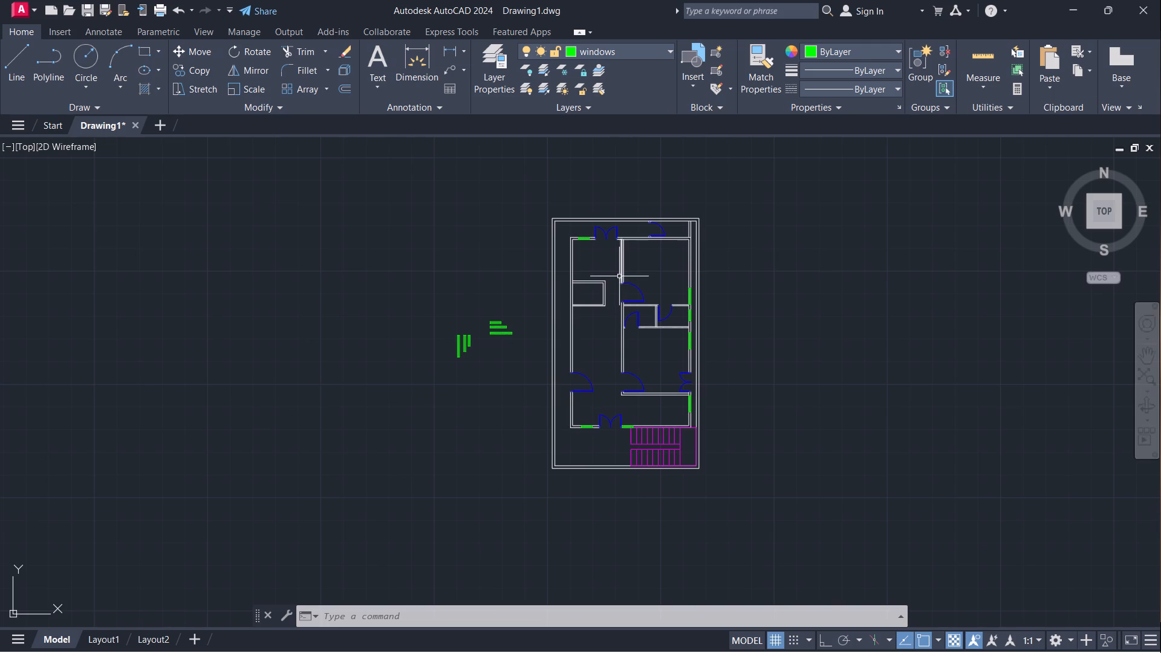
{"action": "scroll", "coordinate": [604, 266], "scroll_direction": "up", "scroll_amount": 2}
{"action": "scroll", "coordinate": [607, 264], "scroll_direction": "down", "scroll_amount": 2}
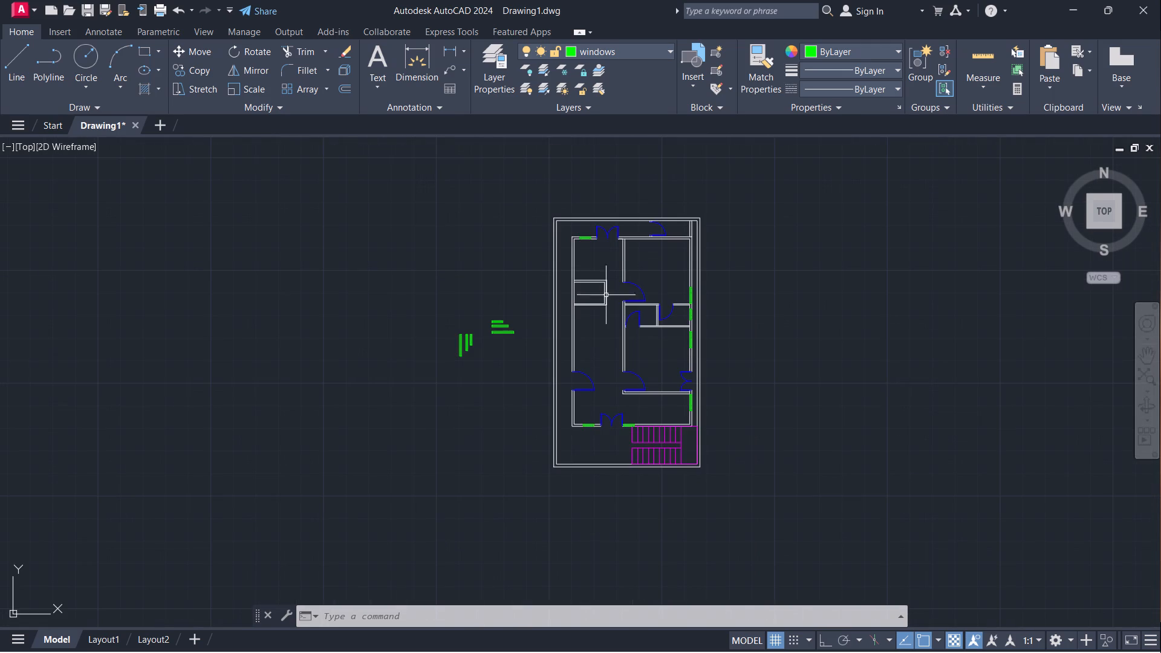
{"action": "scroll", "coordinate": [610, 336], "scroll_direction": "up", "scroll_amount": 2}
{"action": "scroll", "coordinate": [594, 339], "scroll_direction": "down", "scroll_amount": 1}
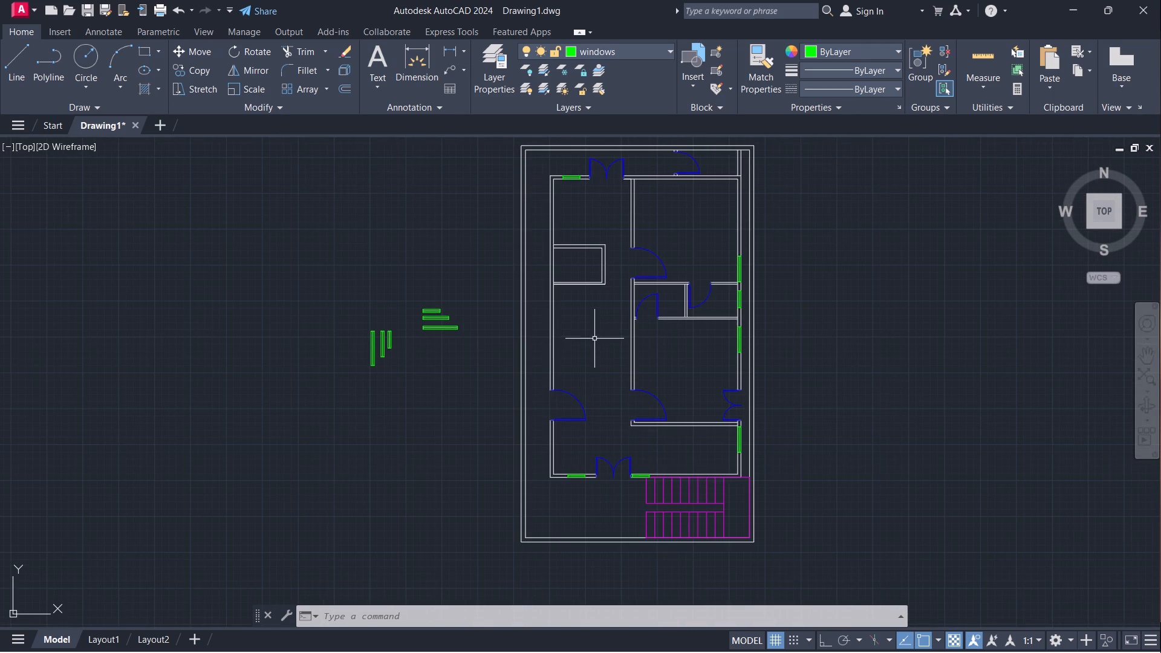
{"action": "scroll", "coordinate": [596, 341], "scroll_direction": "down", "scroll_amount": 1}
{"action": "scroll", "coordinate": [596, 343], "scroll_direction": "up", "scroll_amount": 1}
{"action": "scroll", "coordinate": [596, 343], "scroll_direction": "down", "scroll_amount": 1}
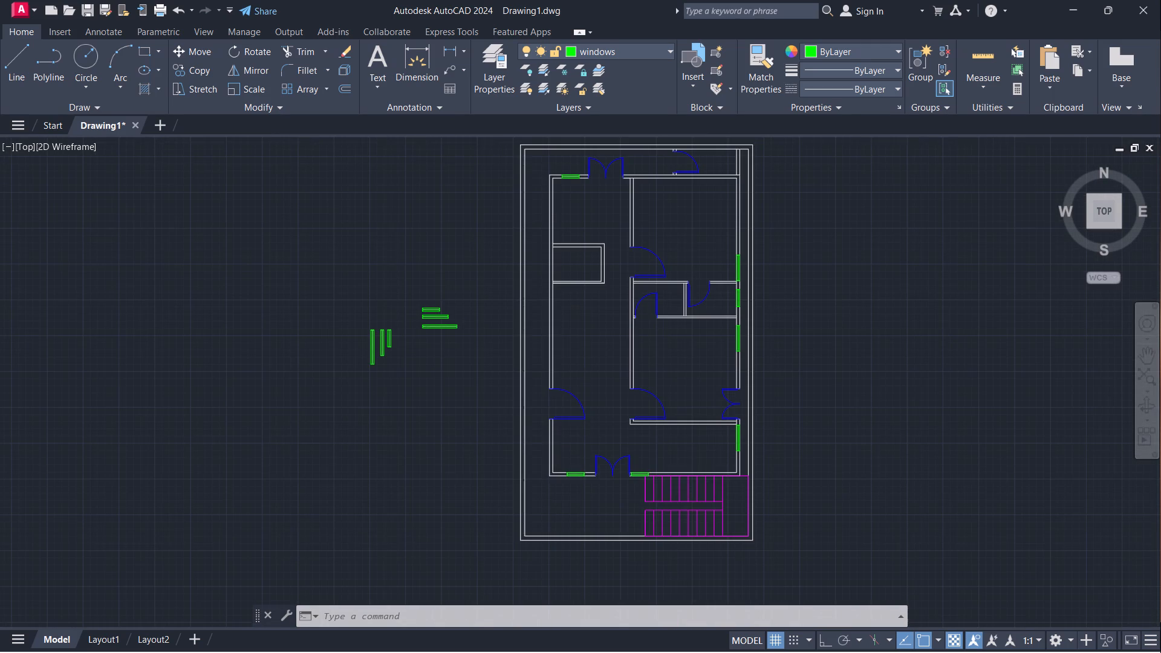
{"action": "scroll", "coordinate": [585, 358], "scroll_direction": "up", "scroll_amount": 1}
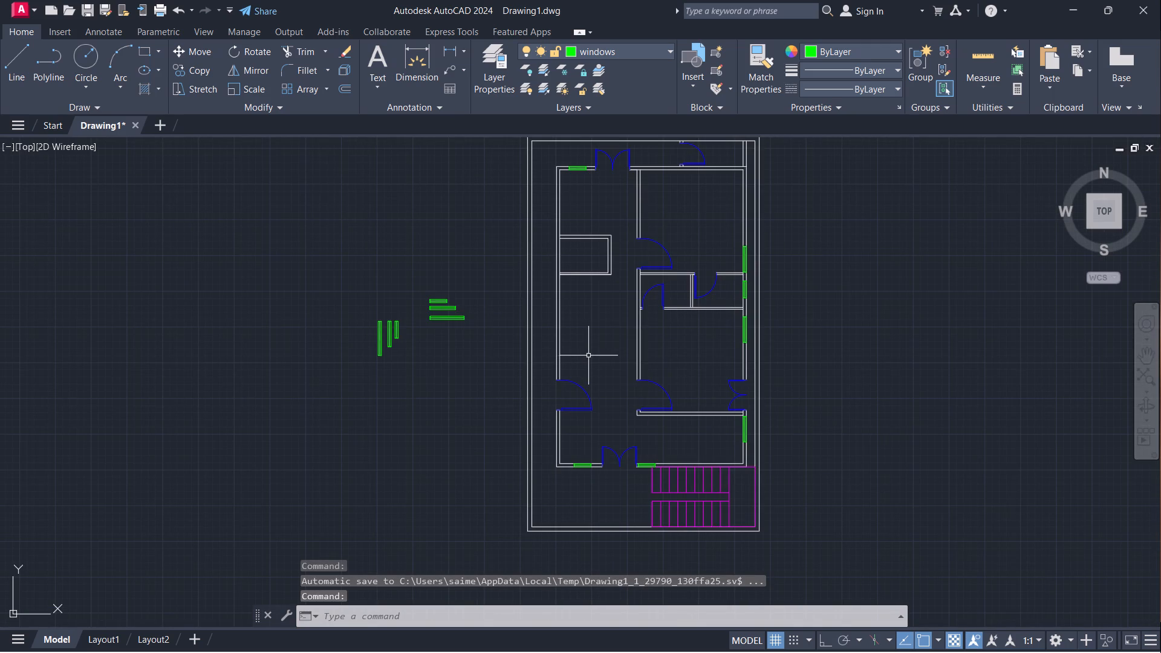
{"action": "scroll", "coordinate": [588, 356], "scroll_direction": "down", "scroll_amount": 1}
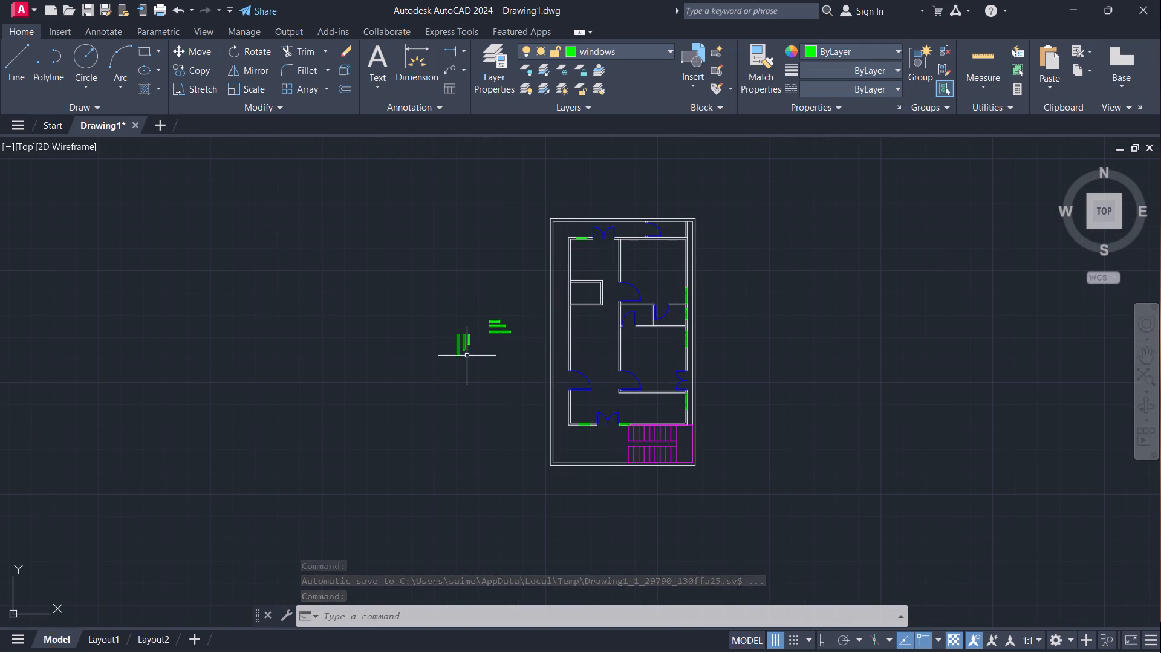
Copy the medium-length vertical window symbol into the house's west wall twice, just above and just below the west door.
{"action": "scroll", "coordinate": [467, 356], "scroll_direction": "up", "scroll_amount": 2}
{"action": "left_click", "coordinate": [459, 341]}
{"action": "type", "text": "co"}
{"action": "key", "text": "Return"}
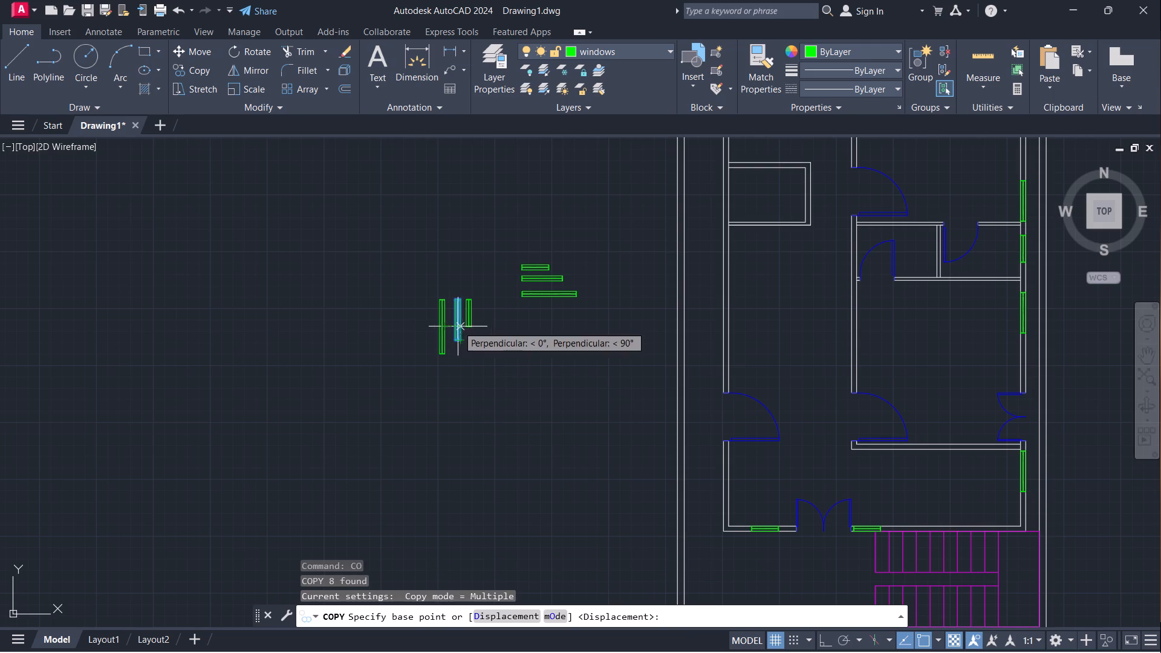
{"action": "left_click", "coordinate": [460, 322]}
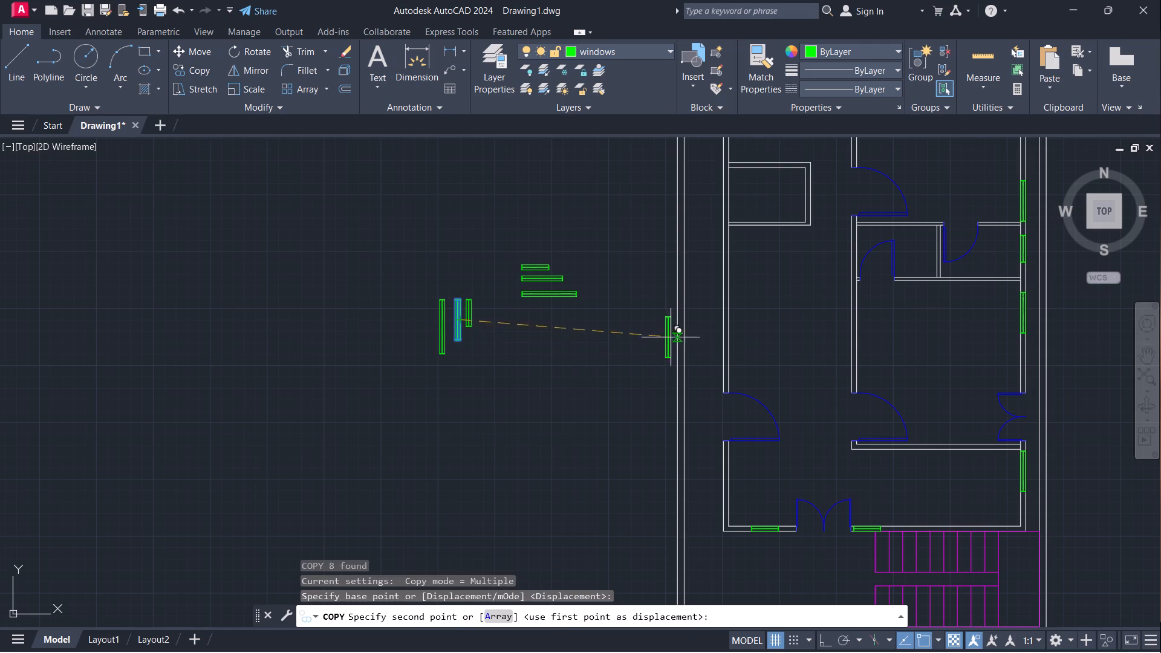
{"action": "scroll", "coordinate": [723, 359], "scroll_direction": "up", "scroll_amount": 2}
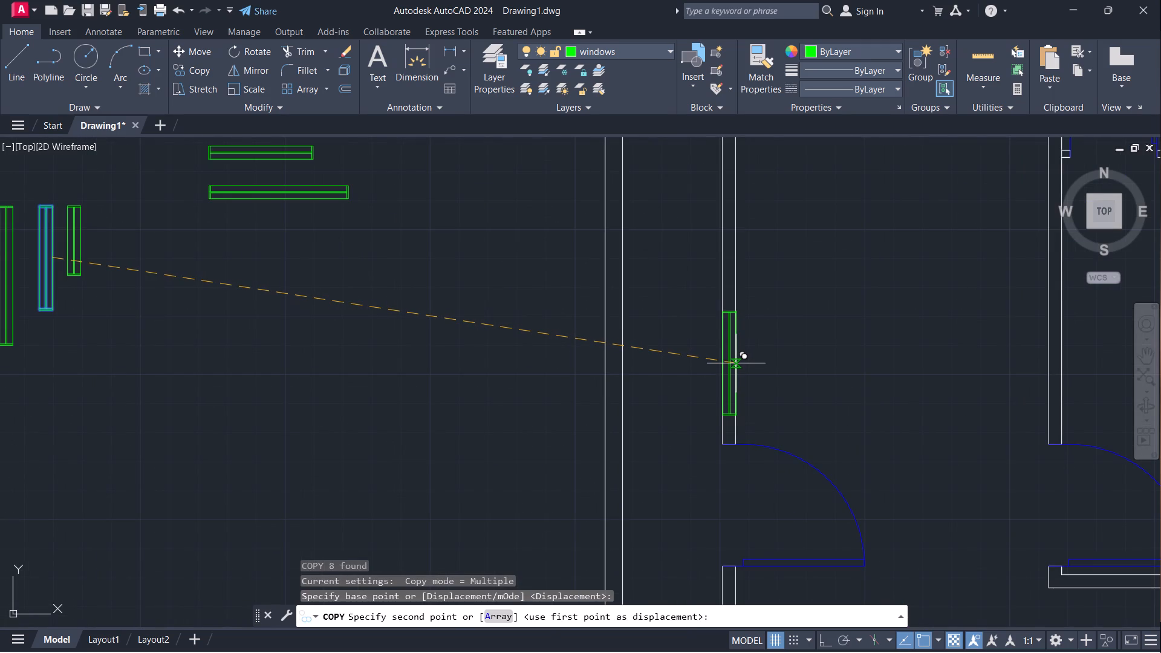
{"action": "left_click", "coordinate": [736, 363]}
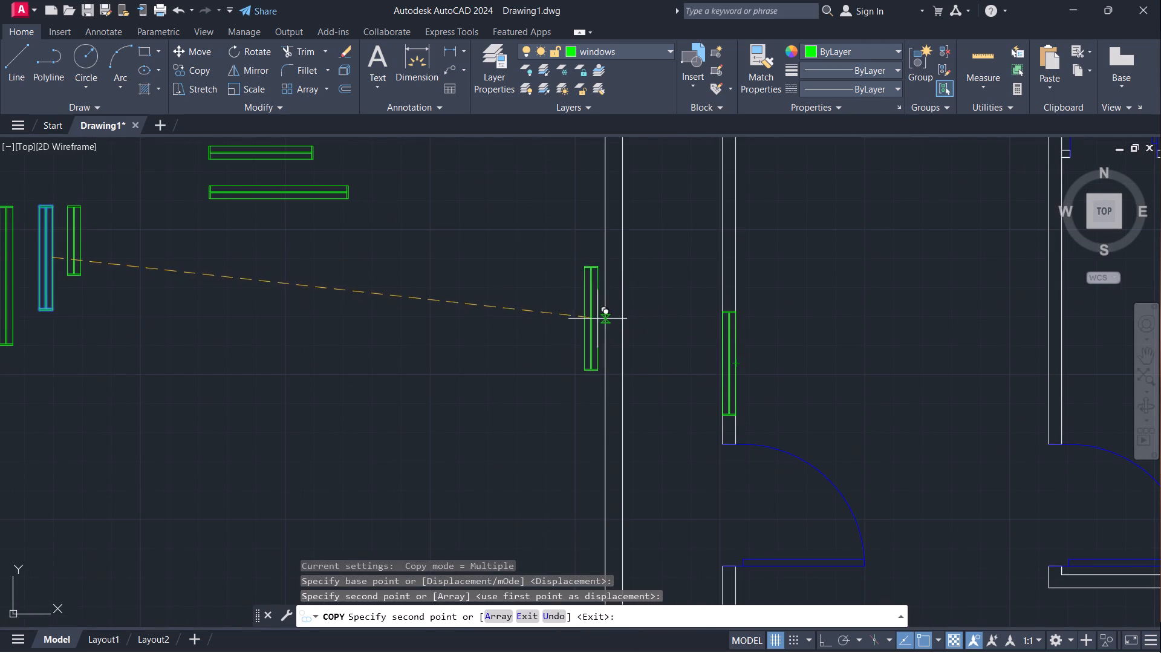
{"action": "scroll", "coordinate": [590, 320], "scroll_direction": "down", "scroll_amount": 3}
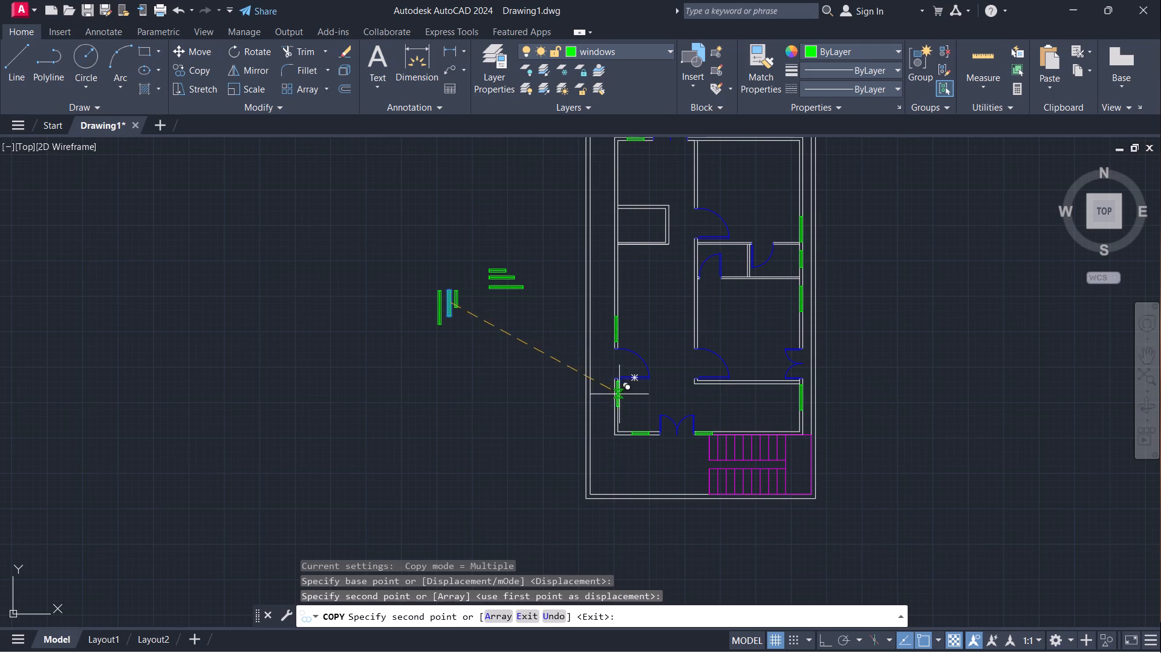
{"action": "scroll", "coordinate": [616, 411], "scroll_direction": "up", "scroll_amount": 2}
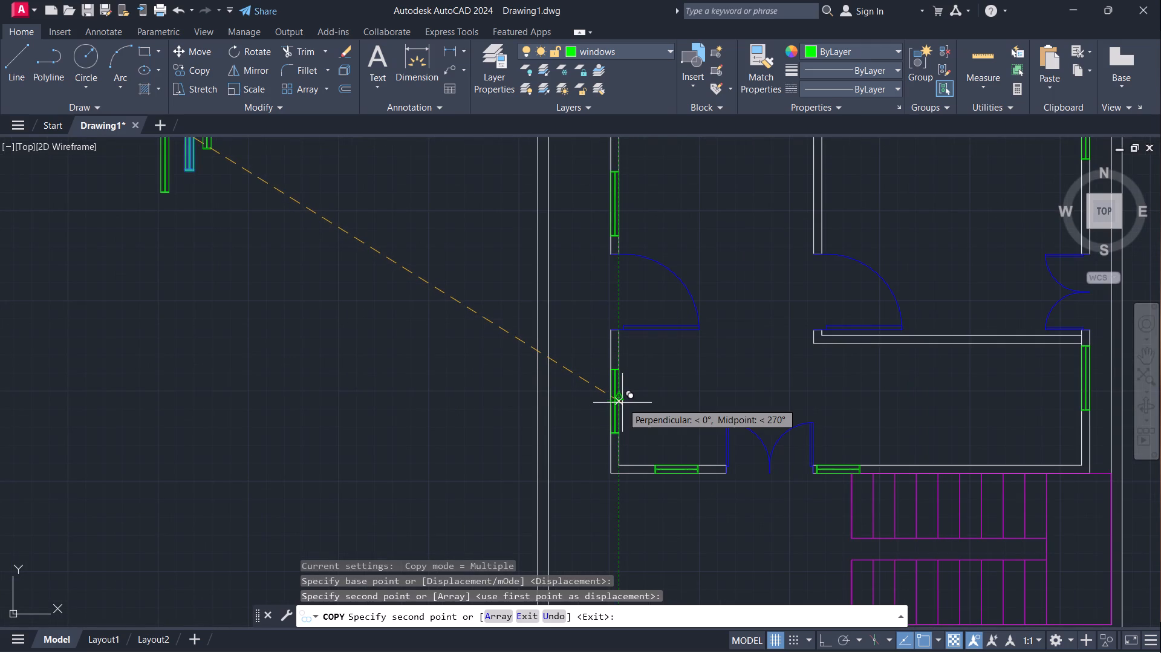
{"action": "left_click", "coordinate": [622, 403]}
{"action": "scroll", "coordinate": [648, 383], "scroll_direction": "down", "scroll_amount": 1}
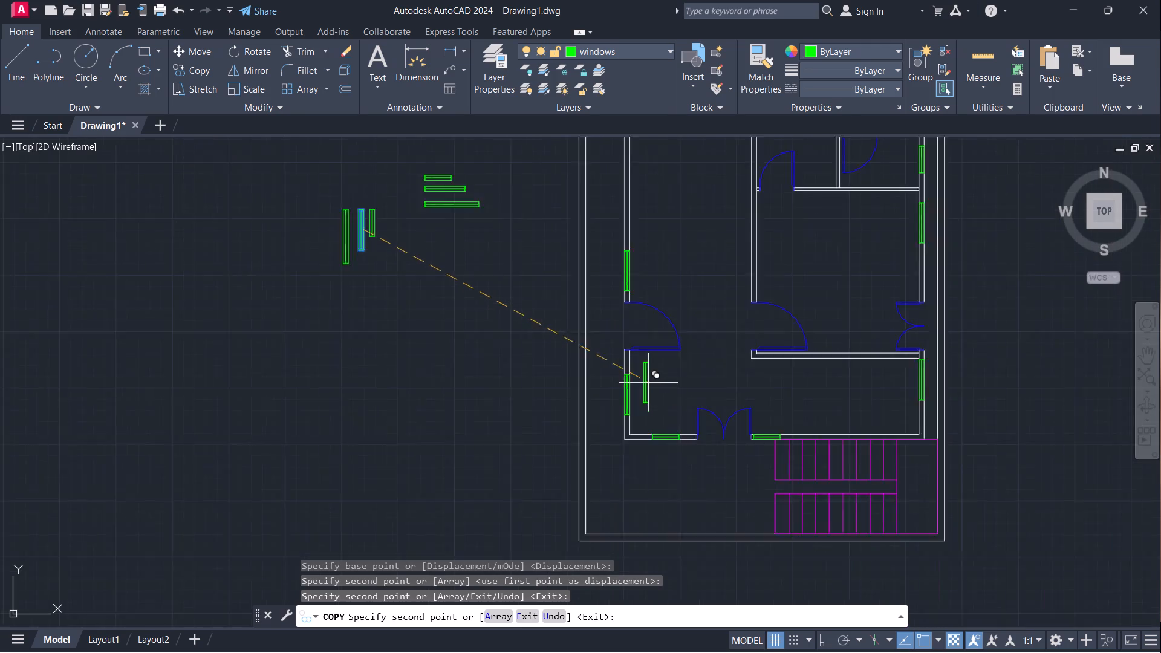
{"action": "scroll", "coordinate": [648, 383], "scroll_direction": "down", "scroll_amount": 2}
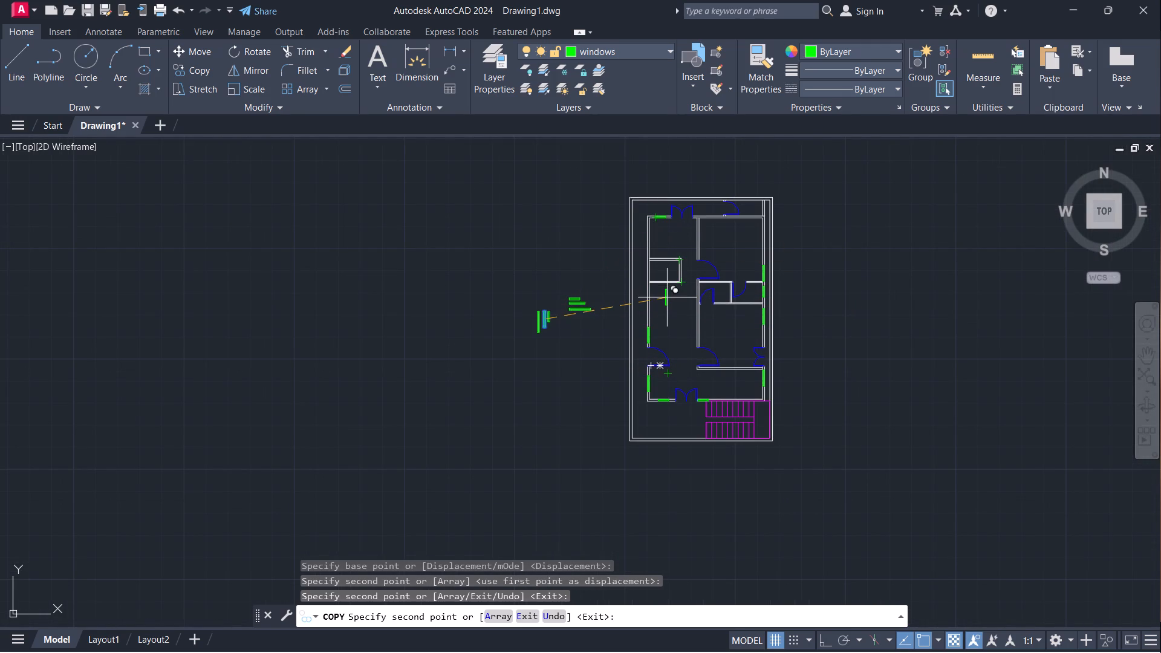
{"action": "key", "text": "Escape"}
Erase the medium-length window just above the door in the west wall.
{"action": "scroll", "coordinate": [645, 344], "scroll_direction": "up", "scroll_amount": 2}
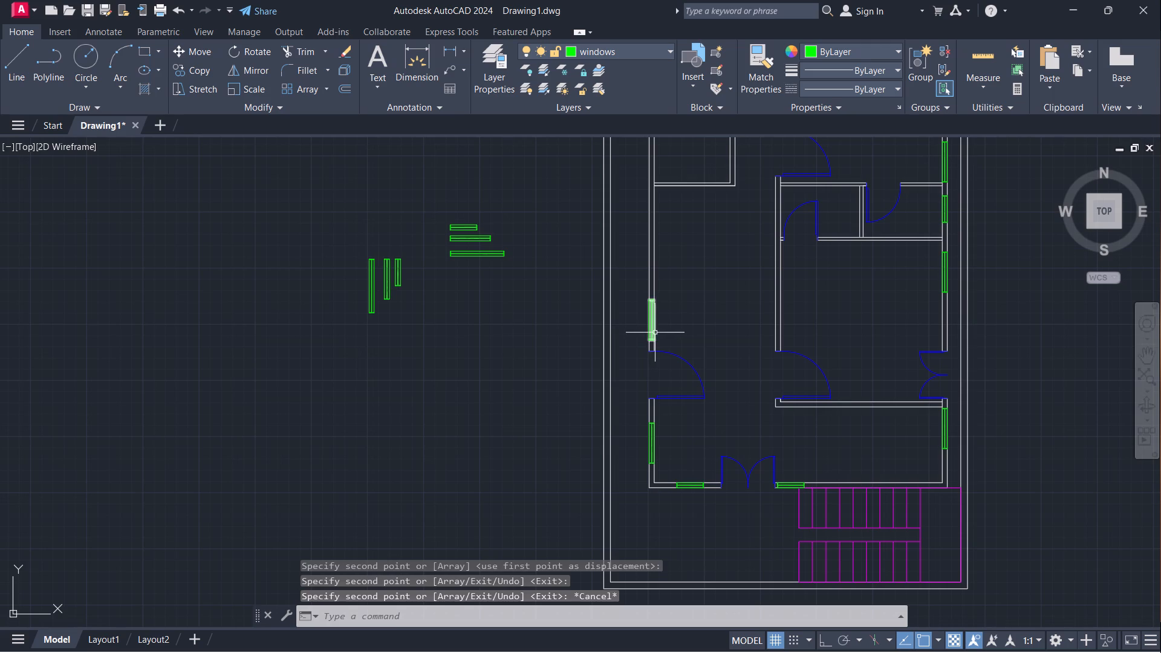
{"action": "left_click", "coordinate": [654, 331]}
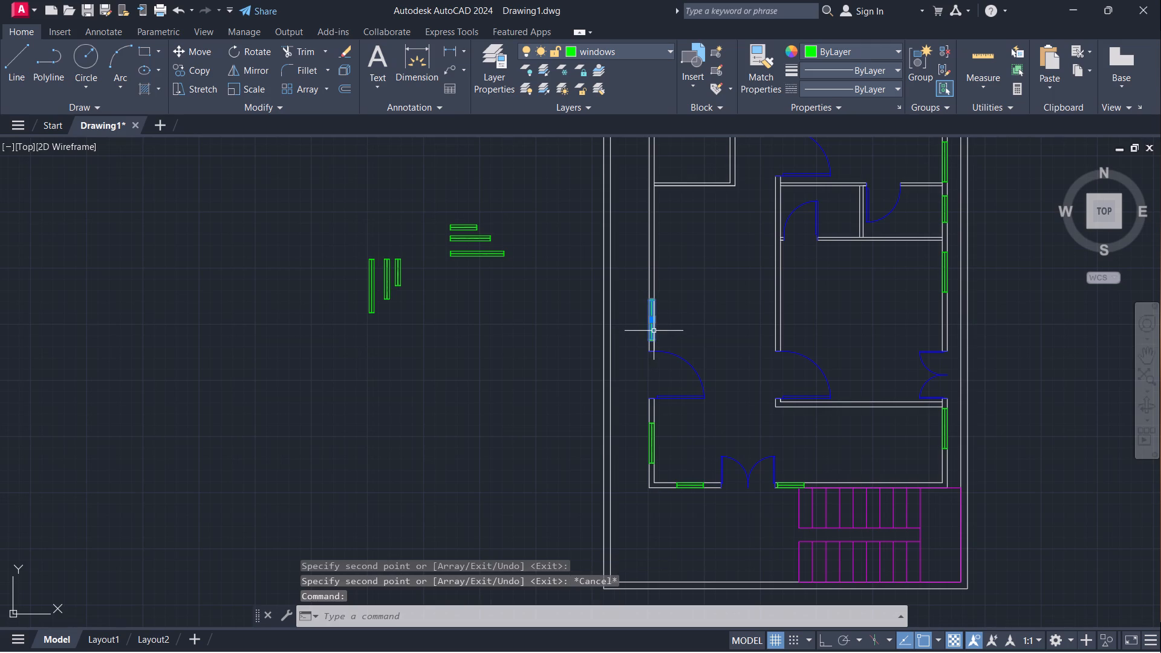
{"action": "key", "text": "e"}
{"action": "key", "text": "Return"}
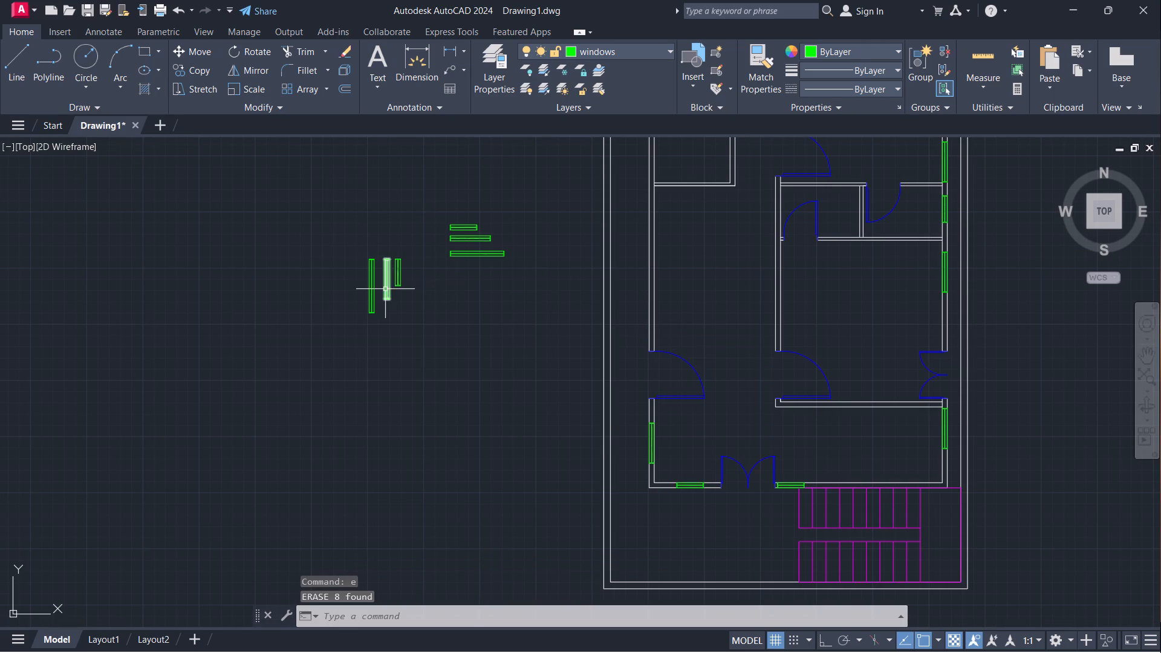
Copy the longest vertical window symbol into the west wall, between the small enclosed room and the west door.
{"action": "left_click", "coordinate": [375, 287]}
{"action": "type", "text": "co"}
{"action": "key", "text": "Return"}
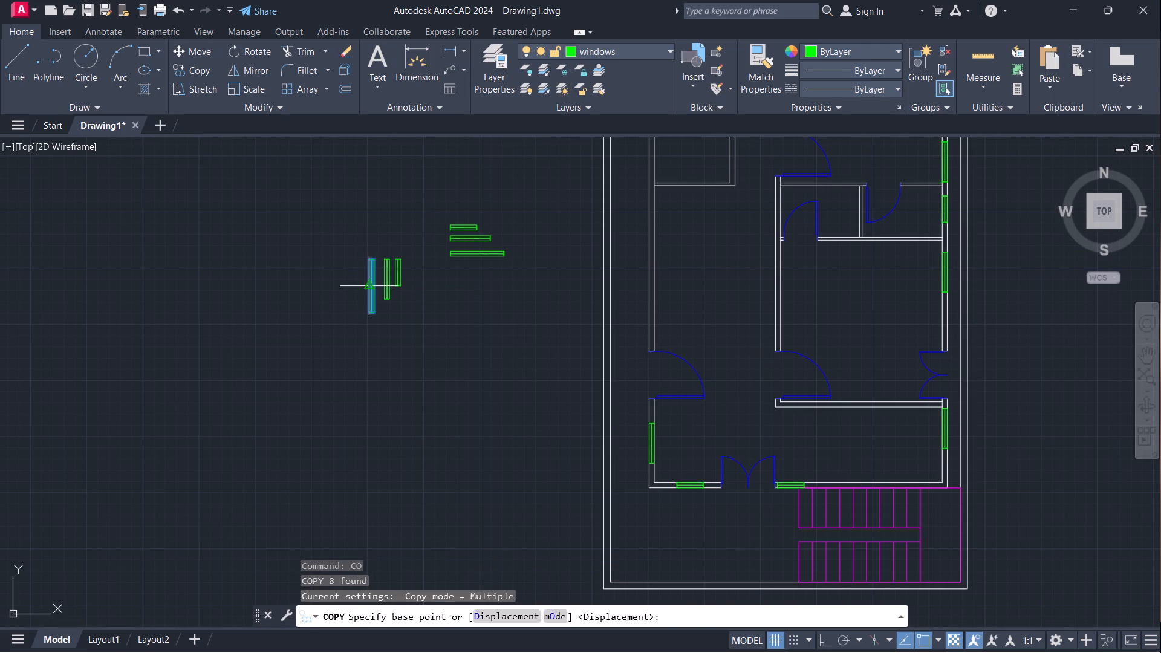
{"action": "left_click", "coordinate": [369, 284]}
{"action": "scroll", "coordinate": [631, 269], "scroll_direction": "up", "scroll_amount": 2}
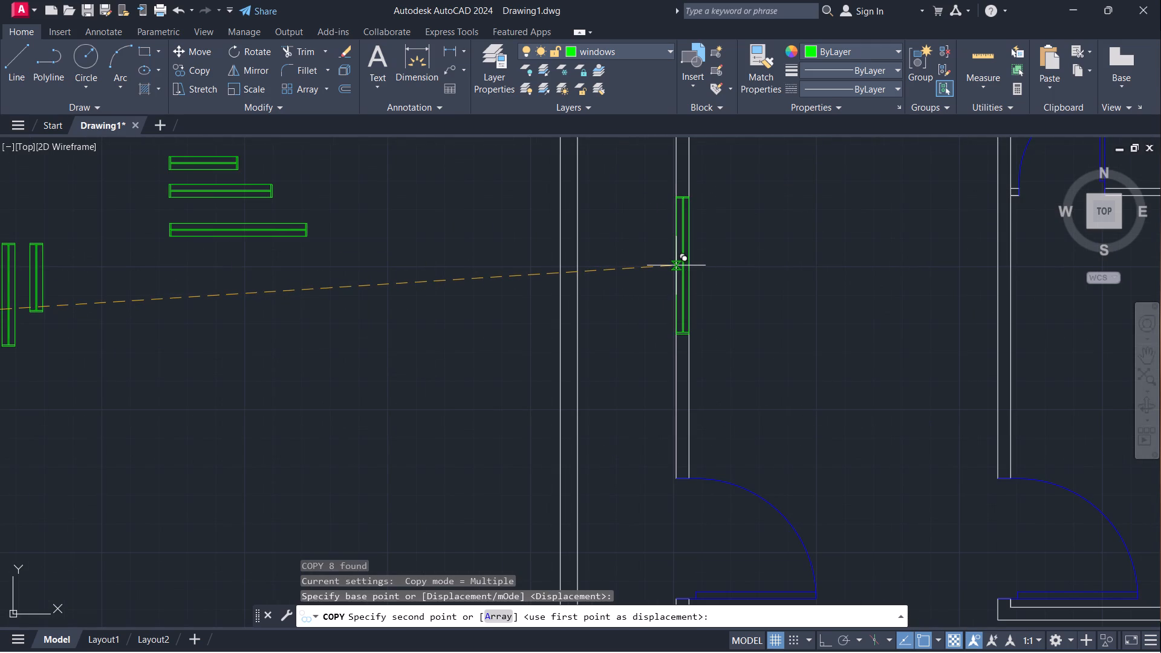
{"action": "scroll", "coordinate": [680, 239], "scroll_direction": "down", "scroll_amount": 2}
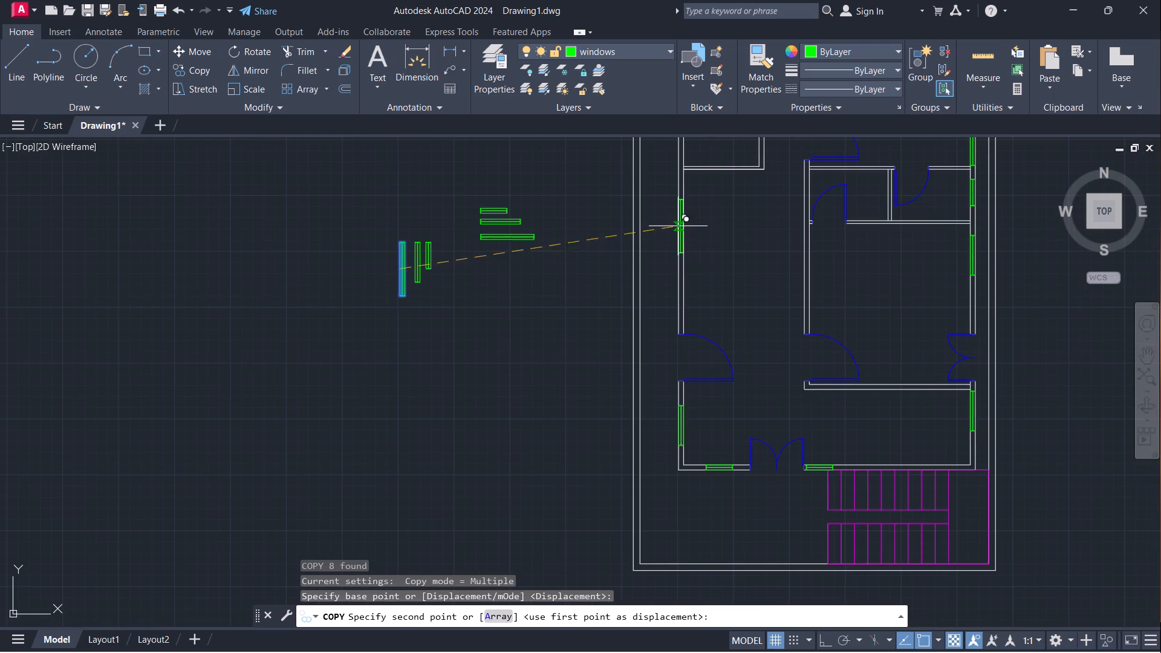
{"action": "scroll", "coordinate": [678, 219], "scroll_direction": "up", "scroll_amount": 2}
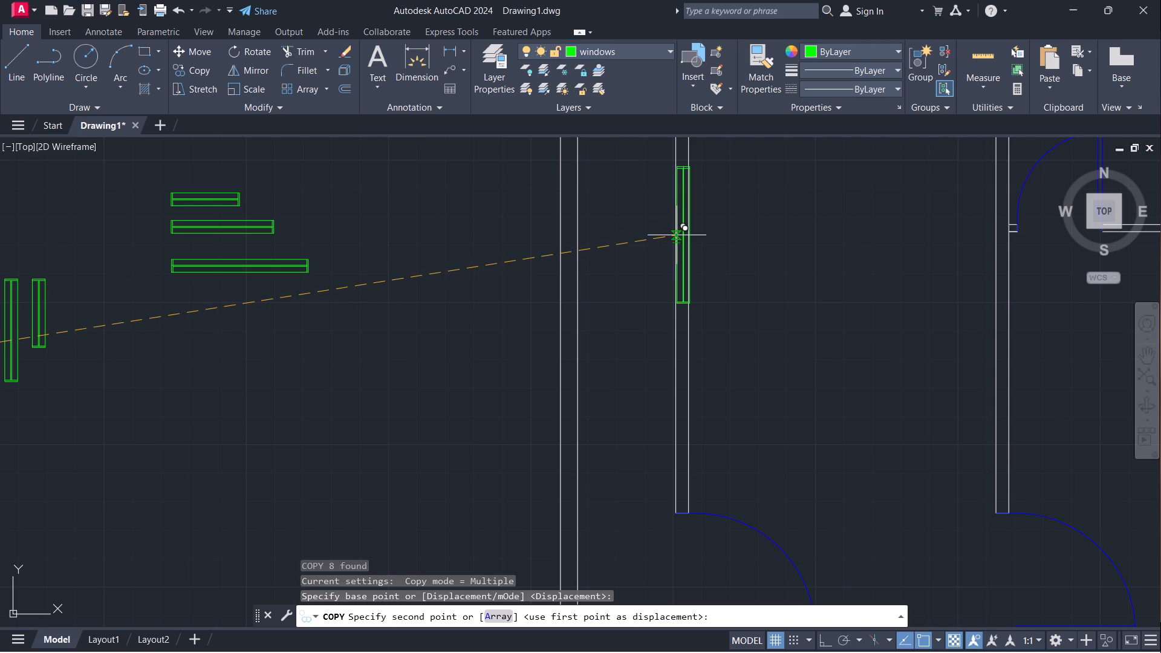
{"action": "left_click", "coordinate": [675, 234]}
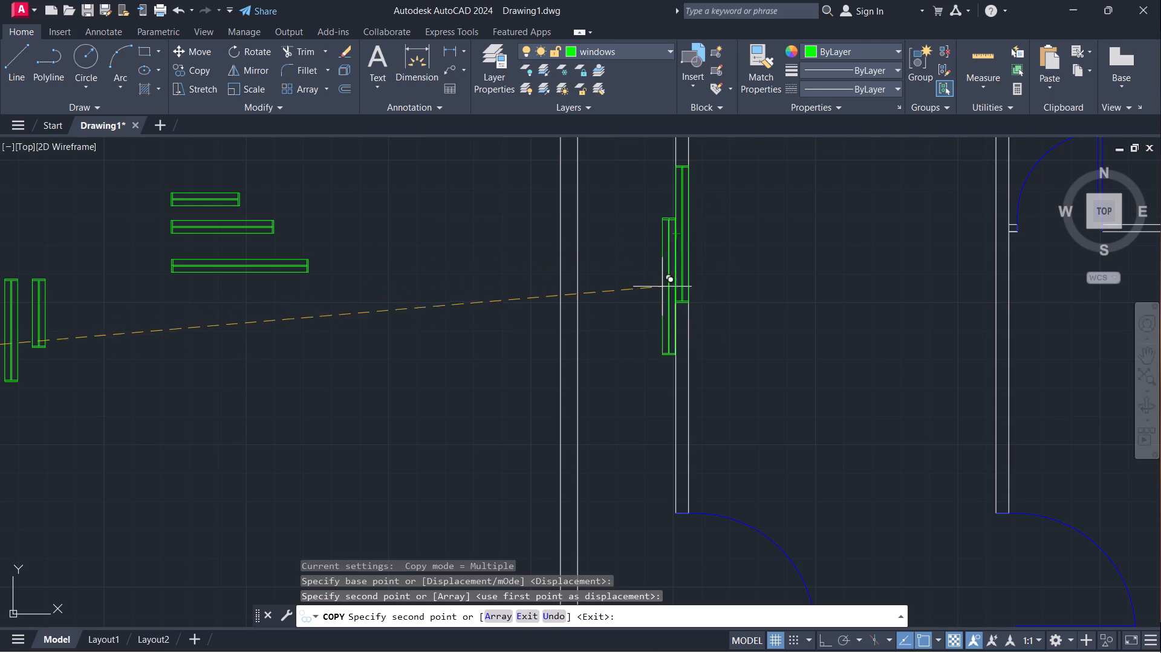
{"action": "key", "text": "Escape"}
{"action": "scroll", "coordinate": [492, 293], "scroll_direction": "down", "scroll_amount": 3}
{"action": "scroll", "coordinate": [589, 285], "scroll_direction": "down", "scroll_amount": 1}
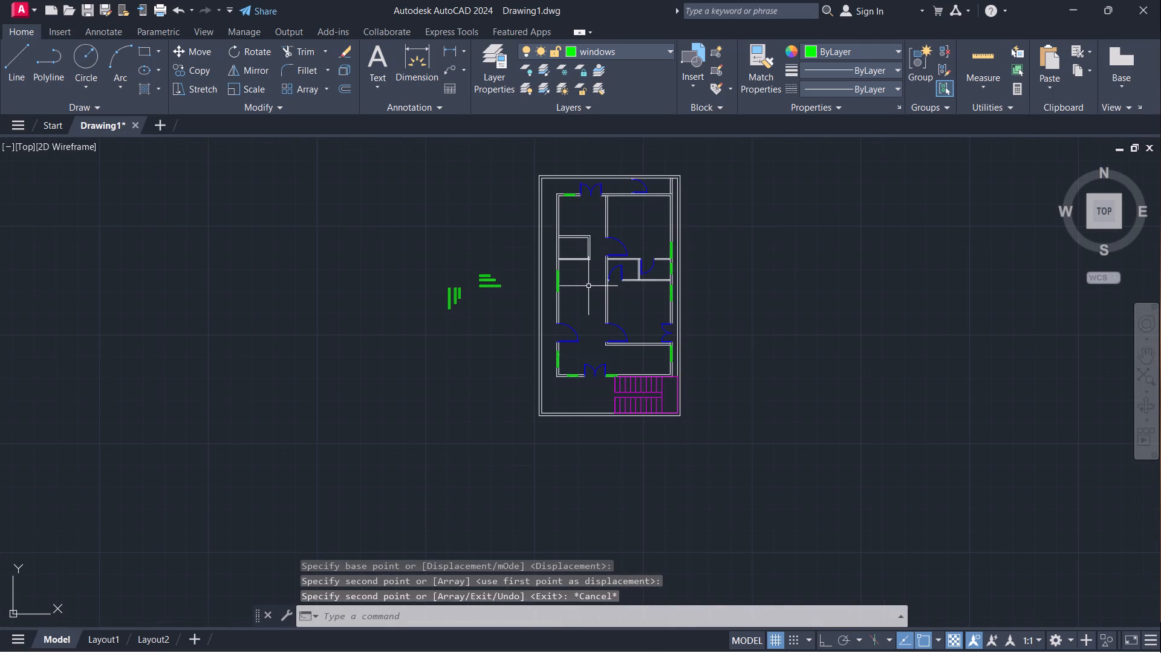
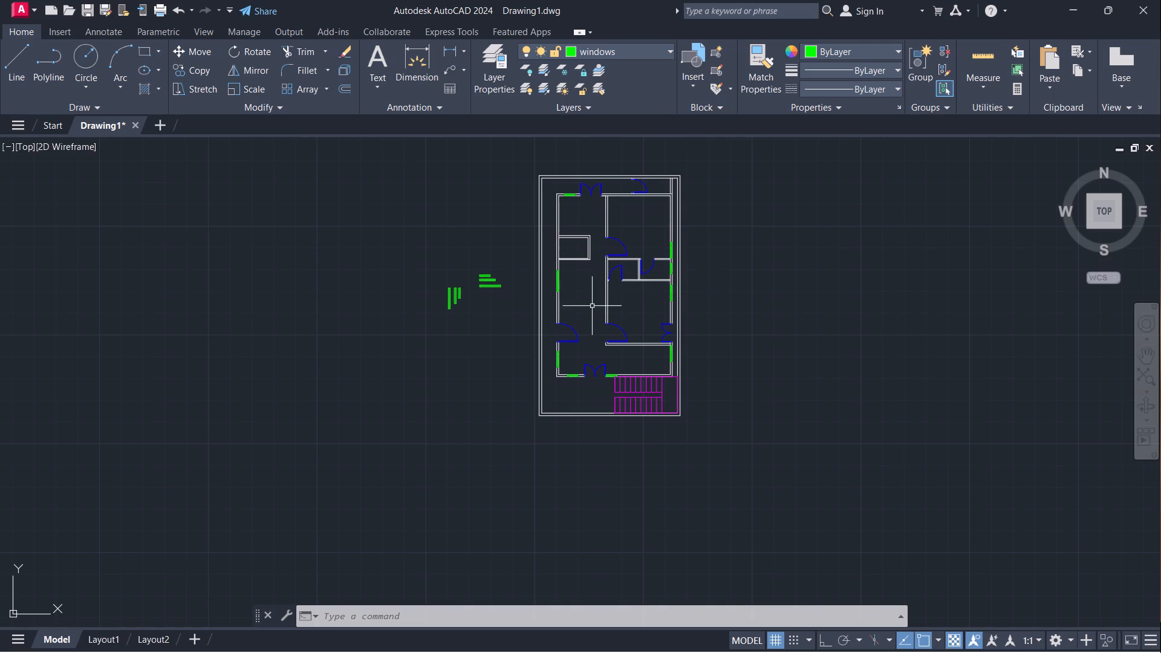
Examine the floor plan with its doors and windows, both as a whole and up close.
{"action": "middle_click_drag", "start_coordinate": [588, 299], "coordinate": [584, 335]}
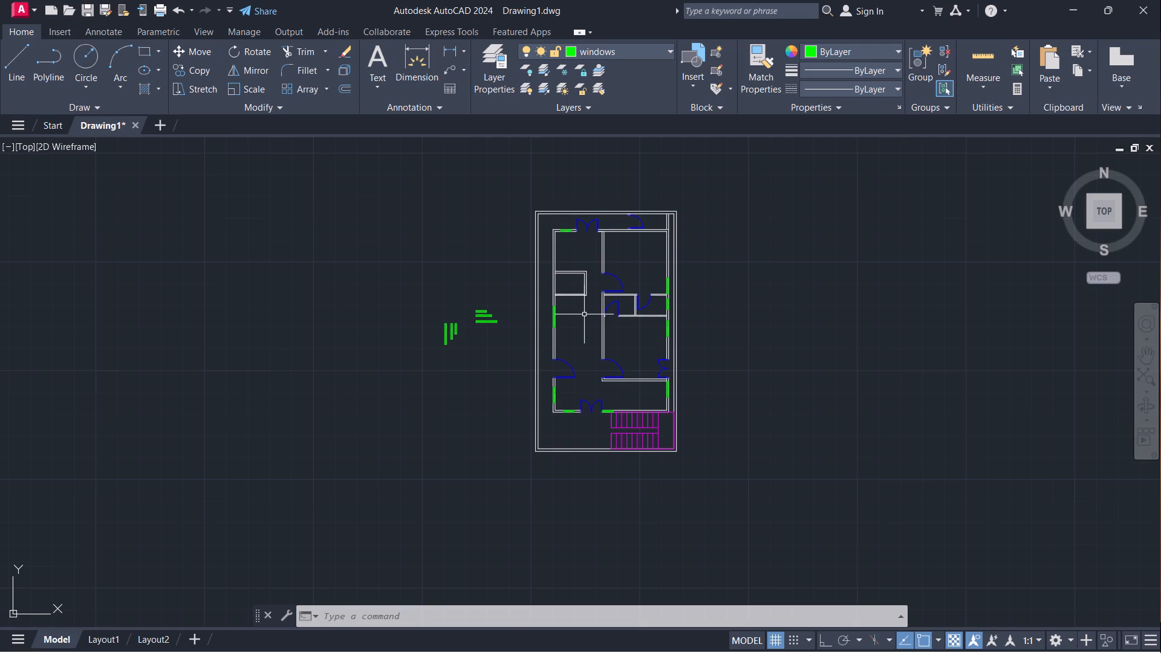
{"action": "scroll", "coordinate": [542, 271], "scroll_direction": "up", "scroll_amount": 1}
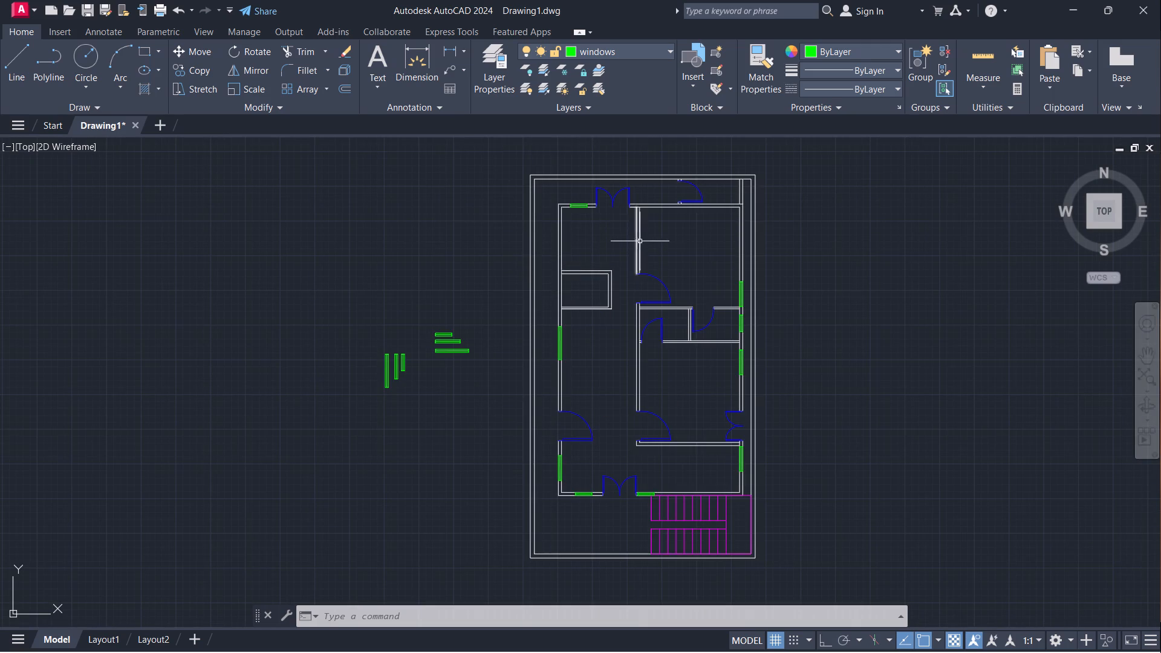
{"action": "scroll", "coordinate": [652, 235], "scroll_direction": "down", "scroll_amount": 1}
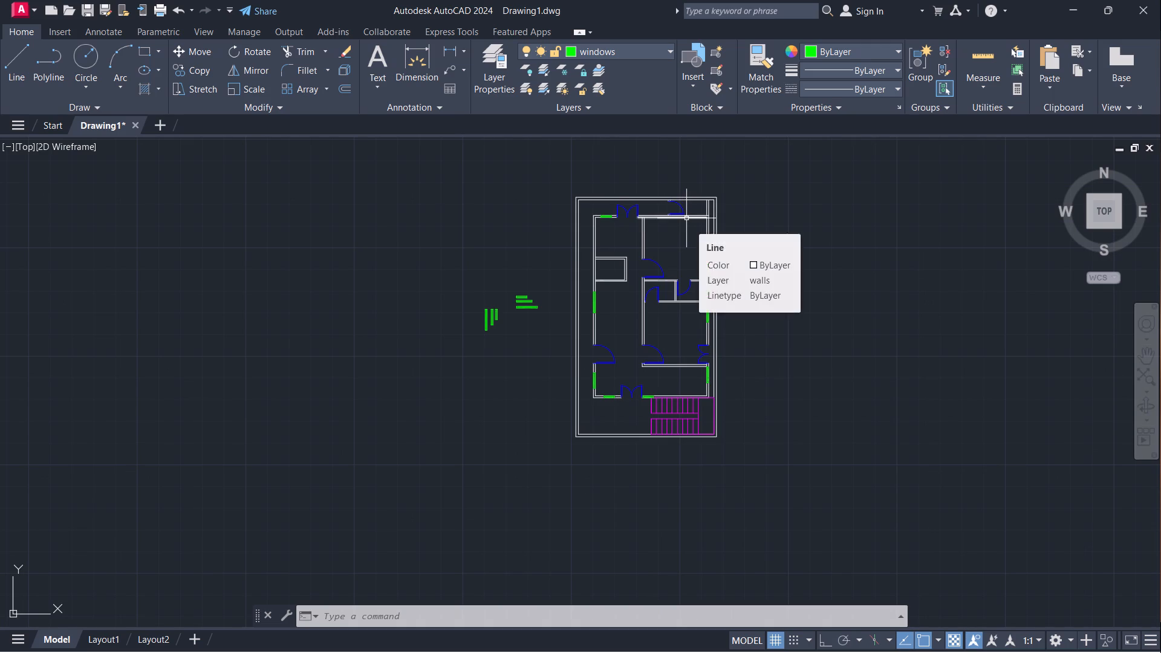
{"action": "scroll", "coordinate": [686, 218], "scroll_direction": "down", "scroll_amount": 1}
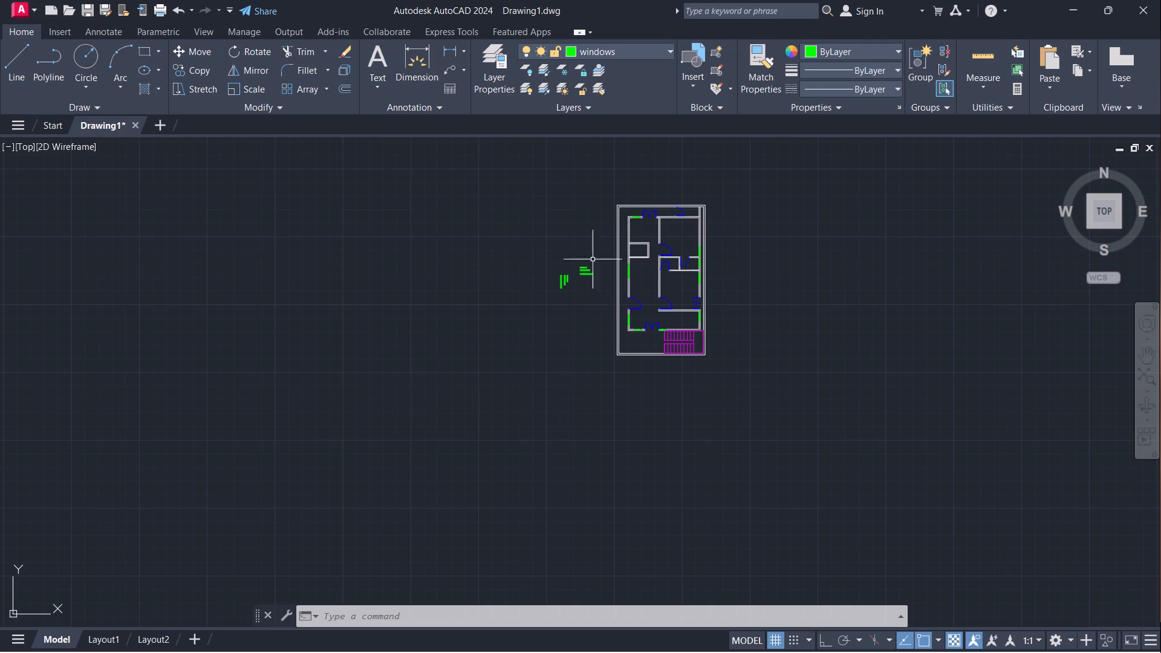
{"action": "scroll", "coordinate": [506, 265], "scroll_direction": "up", "scroll_amount": 1}
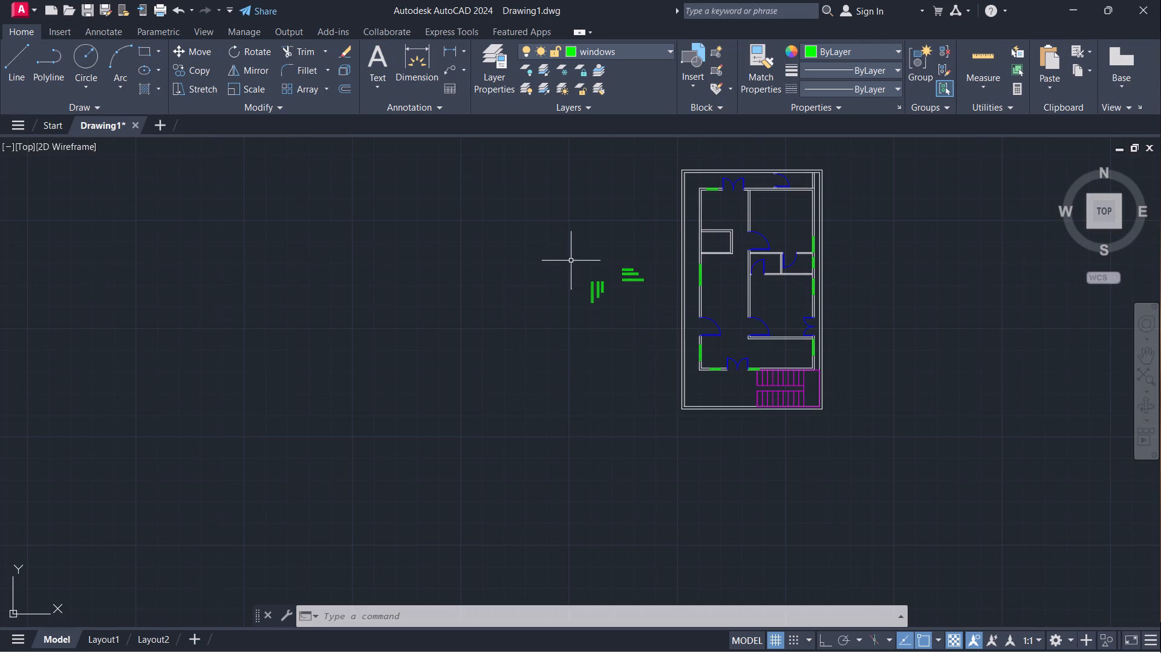
{"action": "scroll", "coordinate": [655, 263], "scroll_direction": "down", "scroll_amount": 1}
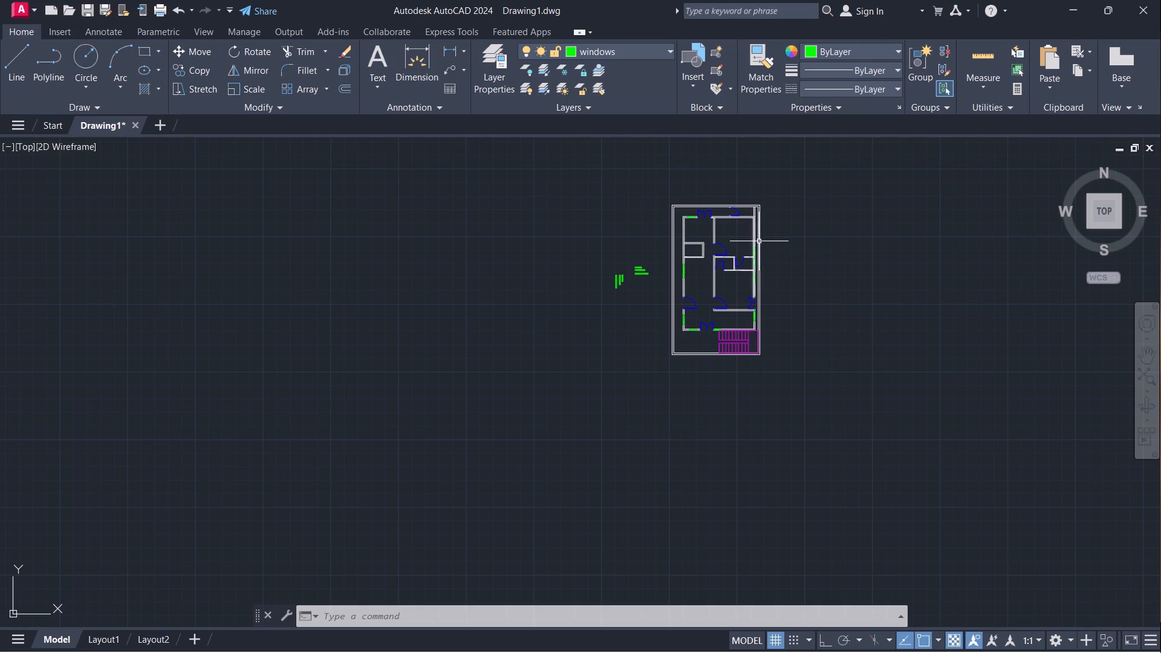
{"action": "scroll", "coordinate": [763, 241], "scroll_direction": "up", "scroll_amount": 2}
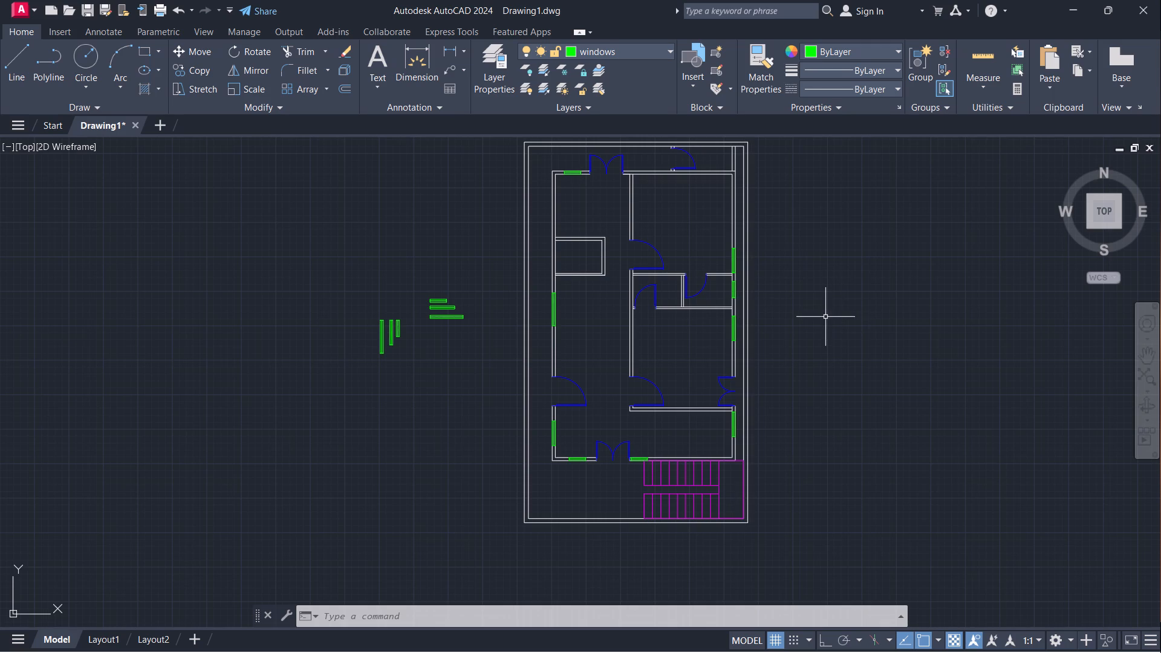
{"action": "middle_click_drag", "start_coordinate": [825, 317], "coordinate": [831, 341]}
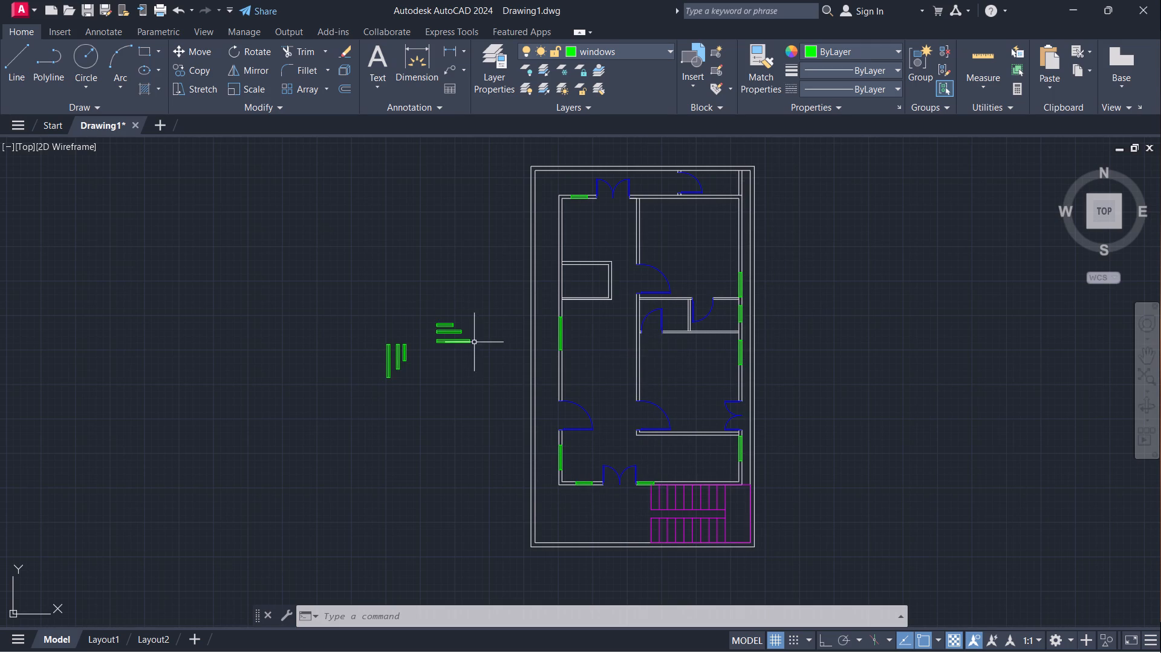
{"action": "left_click", "coordinate": [1130, 207]}
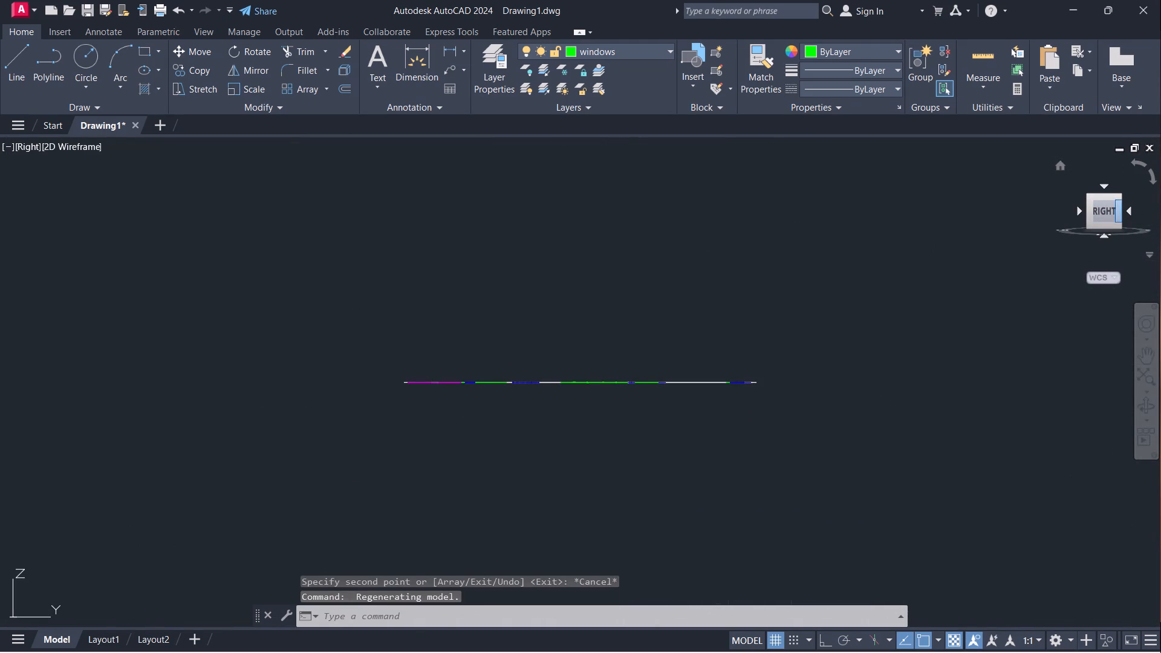
{"action": "key", "text": "ctrl+z"}
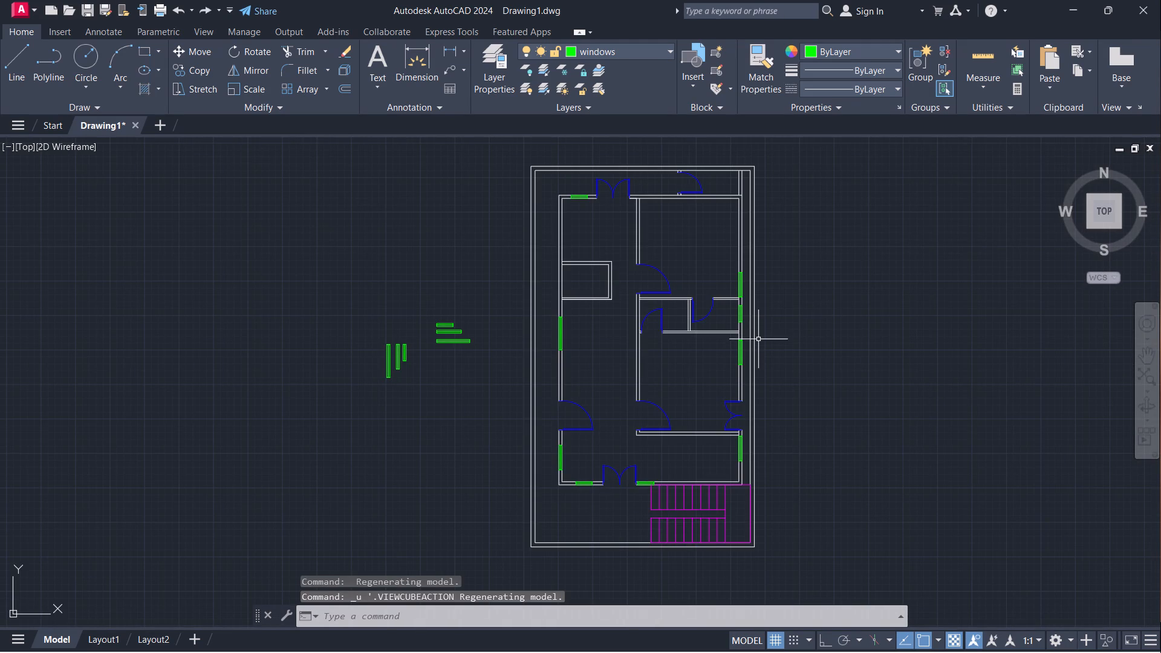
Erase all the loose horizontal and vertical window symbols standing west of the floor plan.
{"action": "left_click", "coordinate": [239, 247]}
{"action": "left_click", "coordinate": [477, 411]}
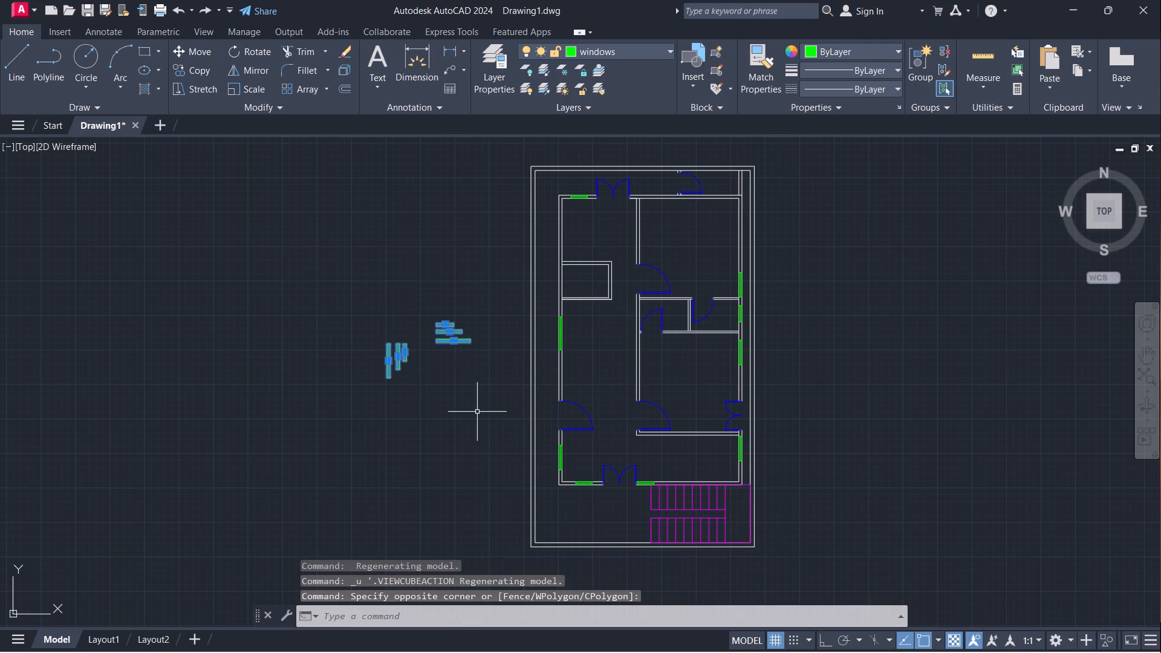
{"action": "key", "text": "e"}
{"action": "key", "text": "Return"}
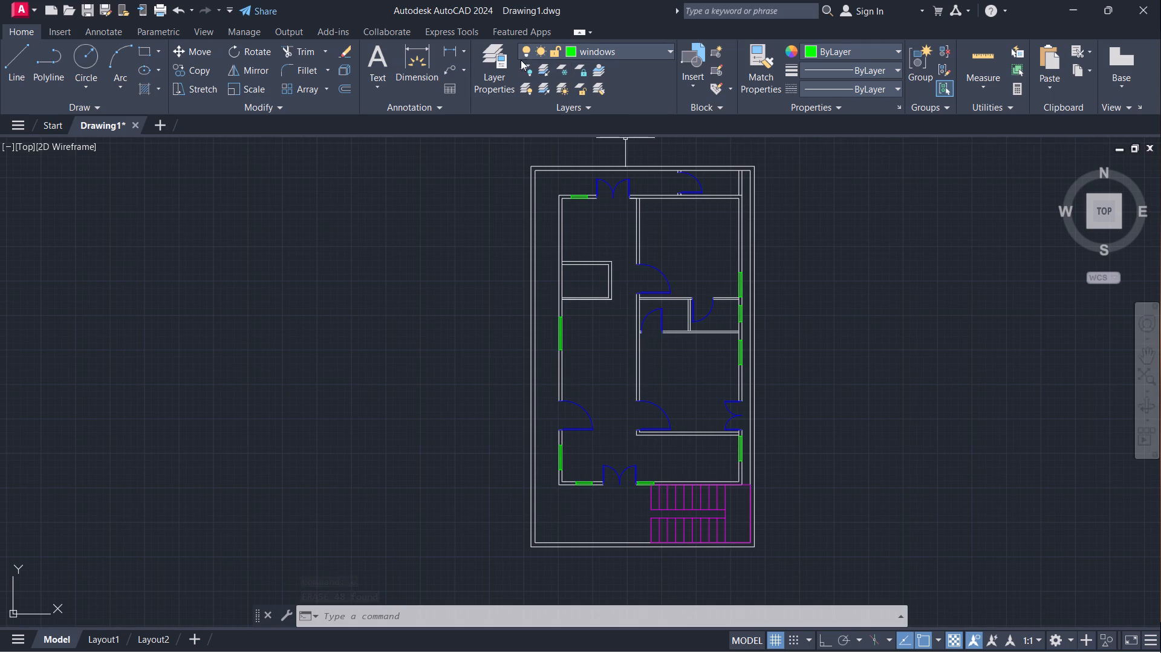
Create a new layer named text, colour it red and make it the current layer.
{"action": "double_click", "coordinate": [499, 59]}
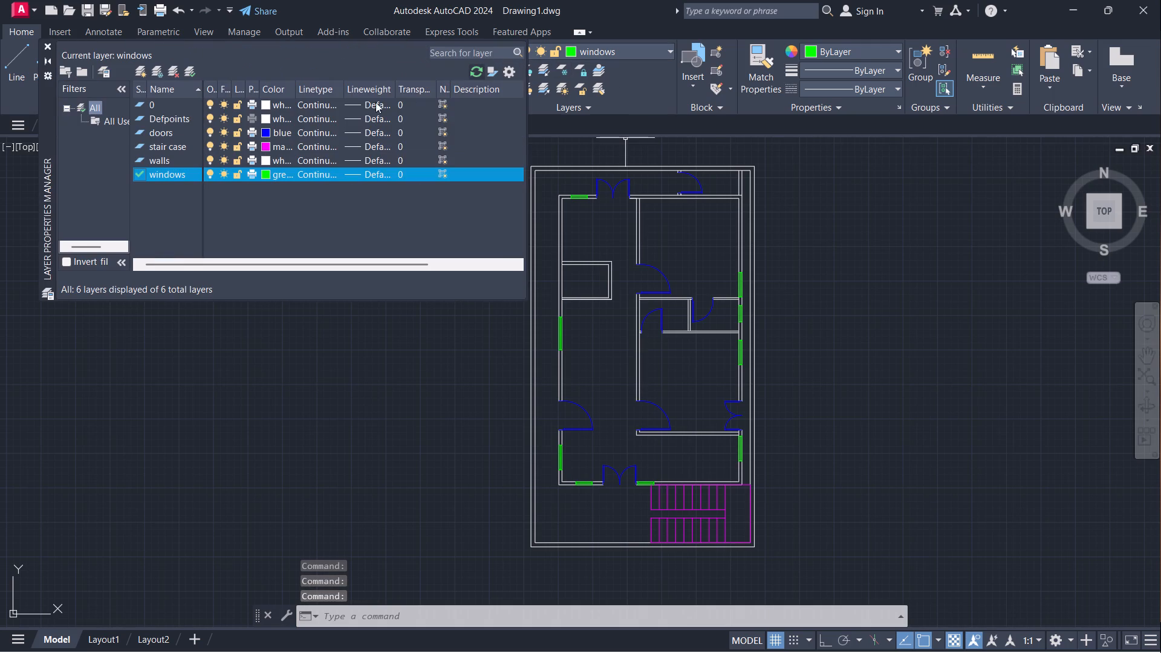
{"action": "left_click", "coordinate": [138, 71]}
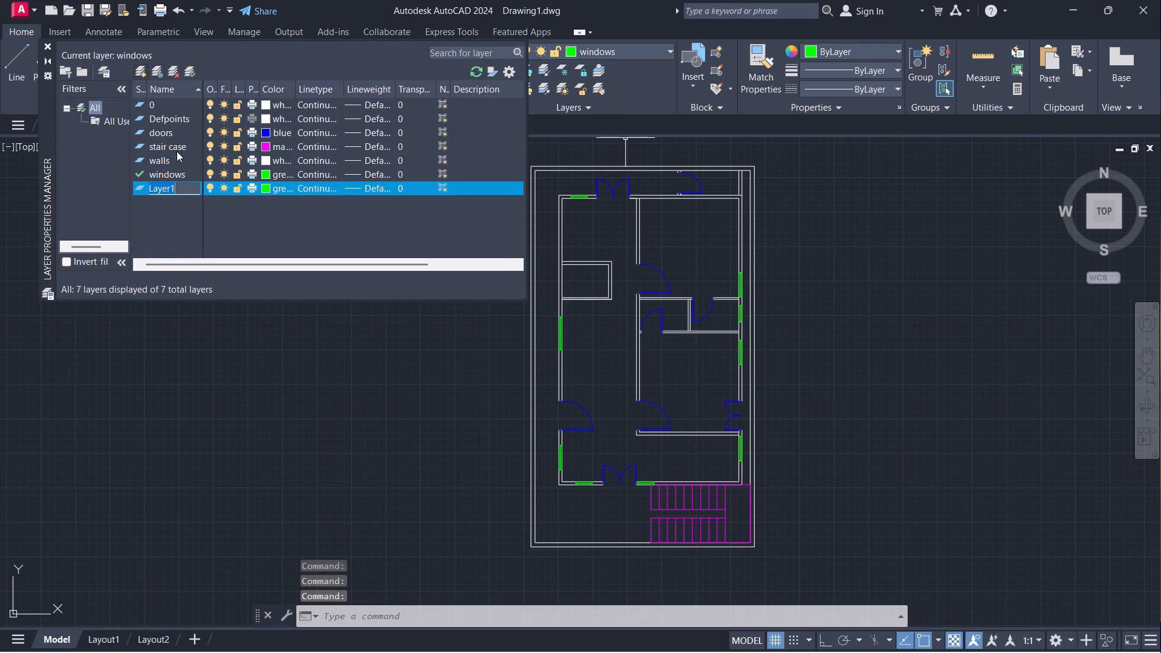
{"action": "key", "text": "BackSpace"}
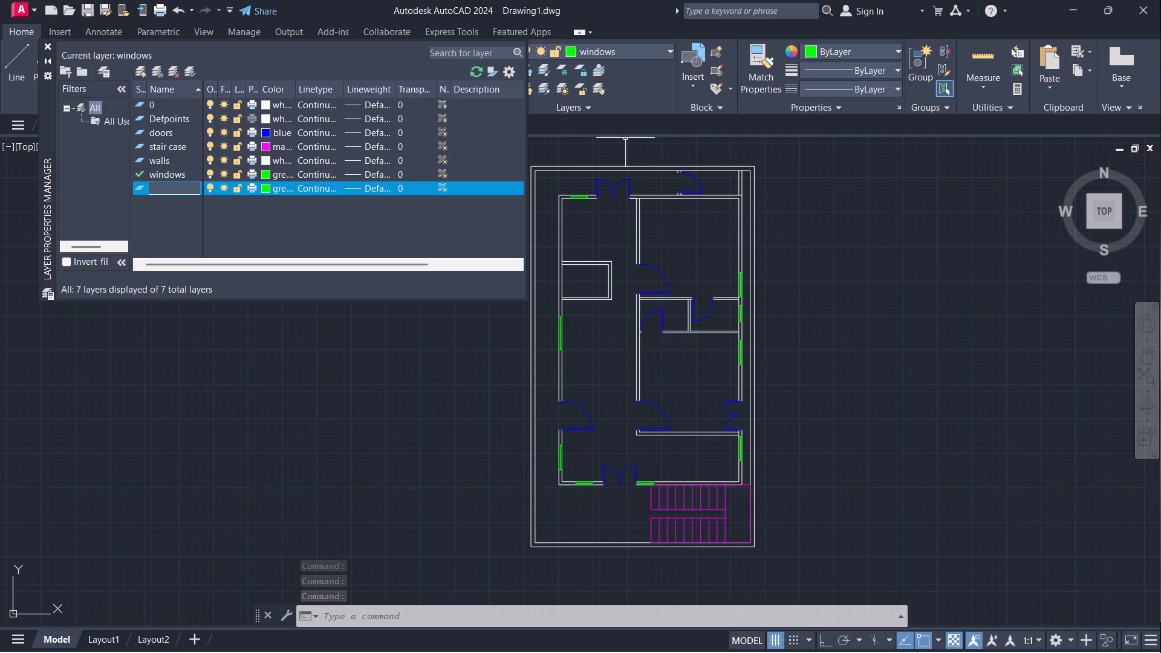
{"action": "type", "text": "text"}
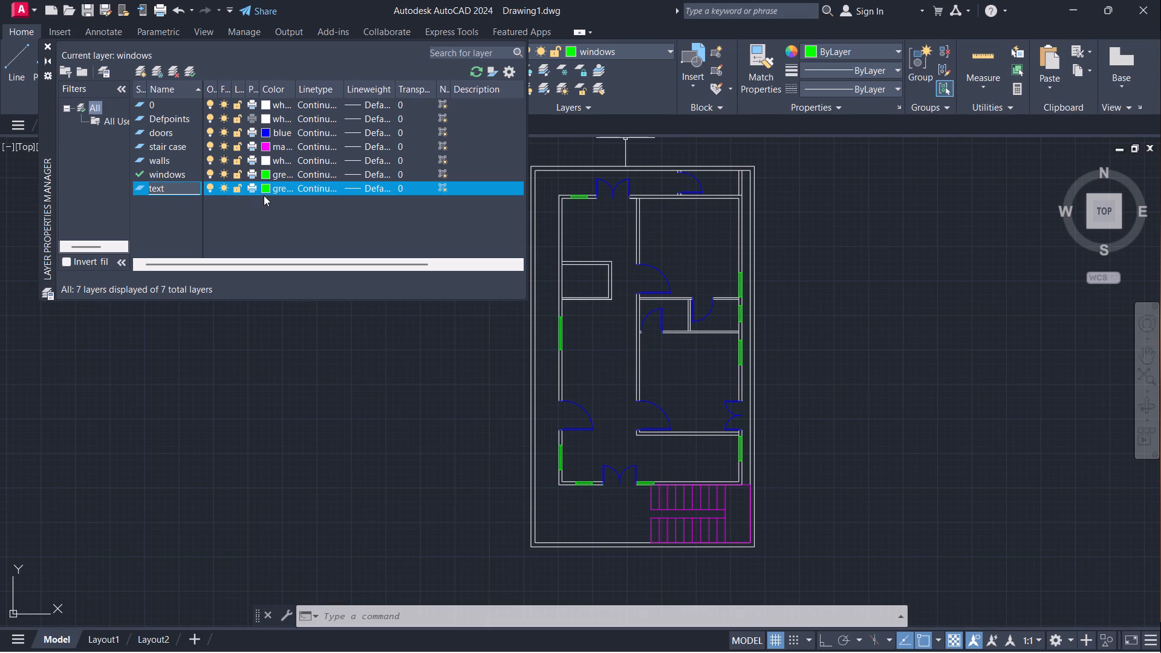
{"action": "left_click", "coordinate": [264, 190]}
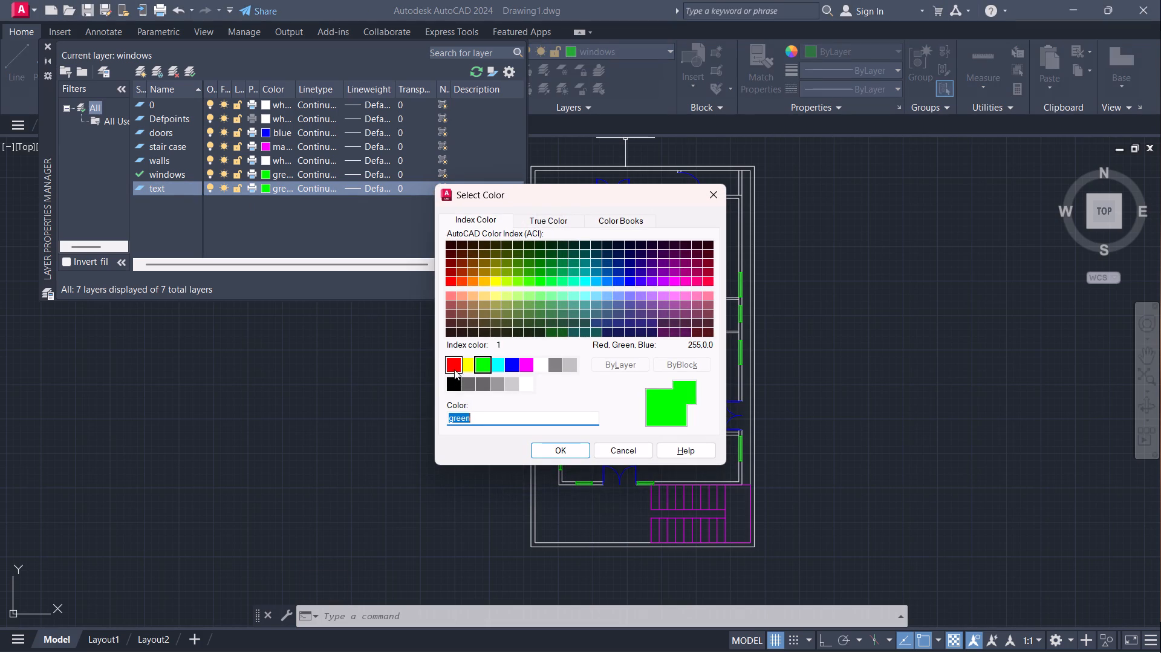
{"action": "left_click", "coordinate": [454, 368]}
{"action": "left_click", "coordinate": [558, 449]}
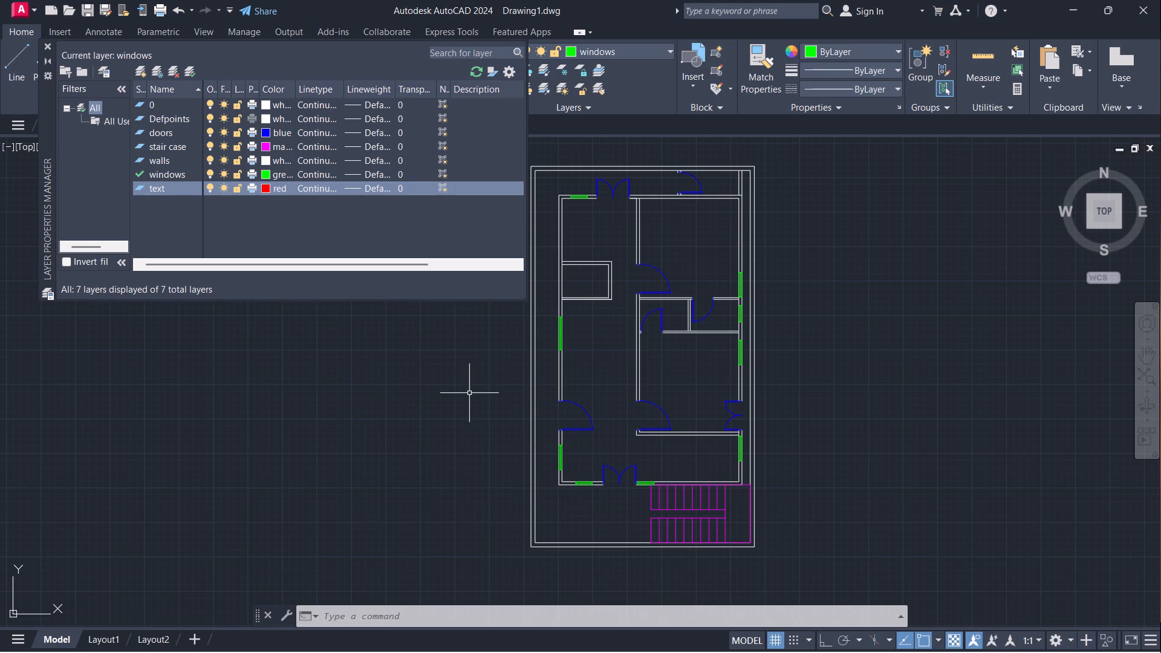
{"action": "left_click", "coordinate": [188, 67]}
{"action": "left_click", "coordinate": [47, 44]}
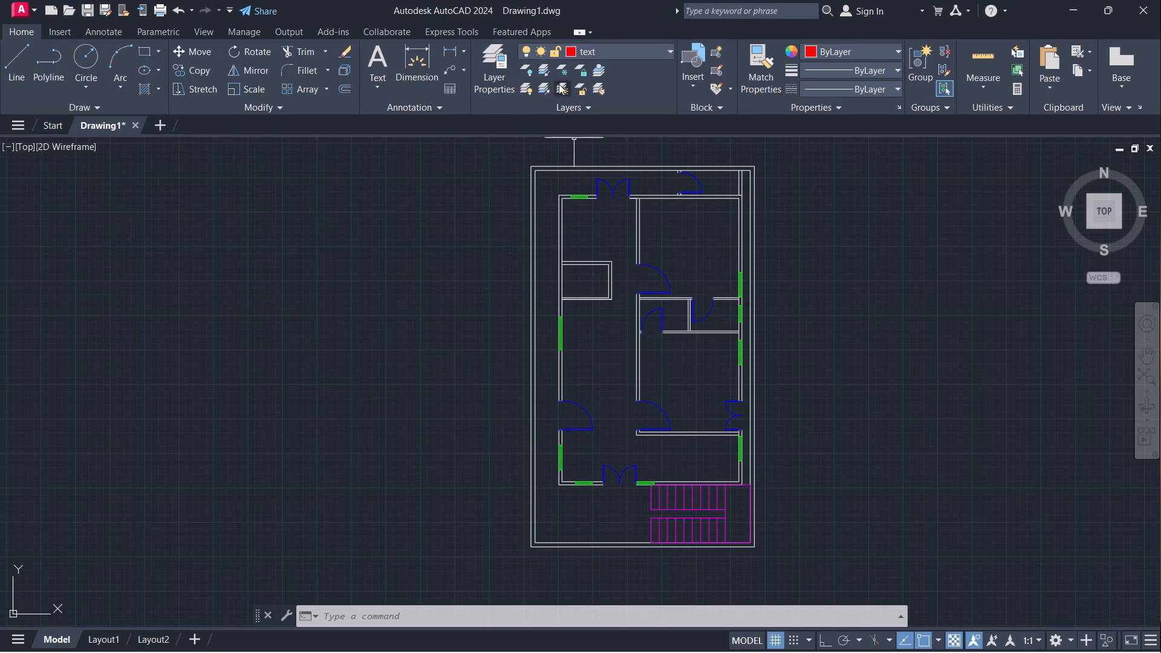
Create a new layer named furniture with index colour 8 and make it the current layer.
{"action": "left_click", "coordinate": [504, 64]}
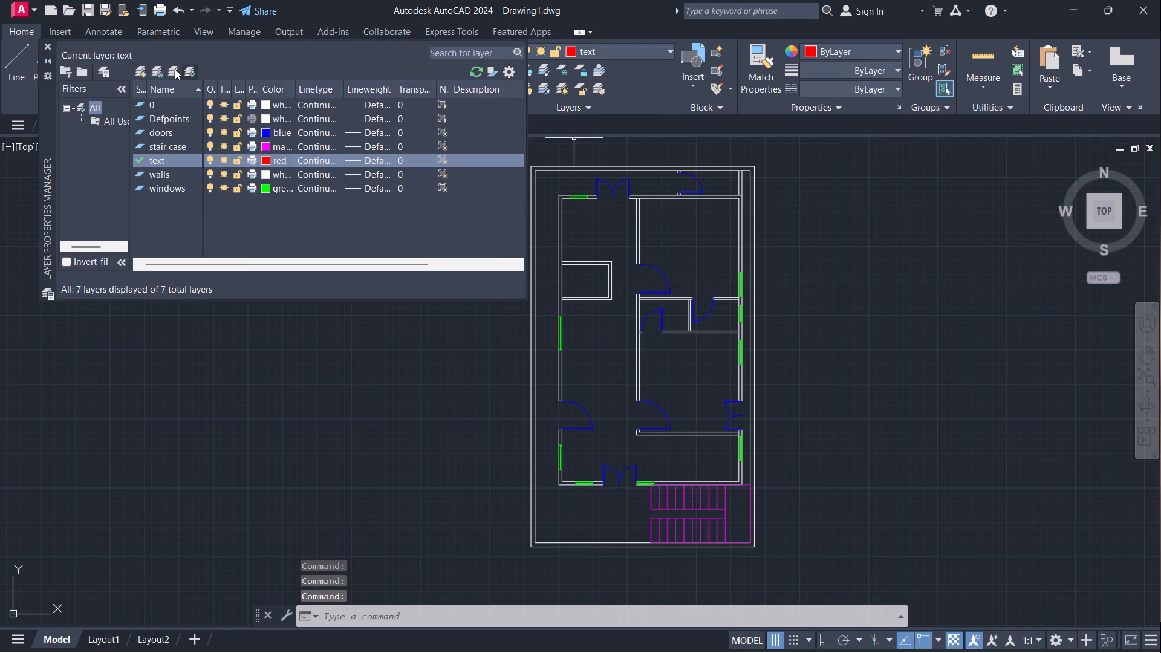
{"action": "left_click", "coordinate": [144, 68]}
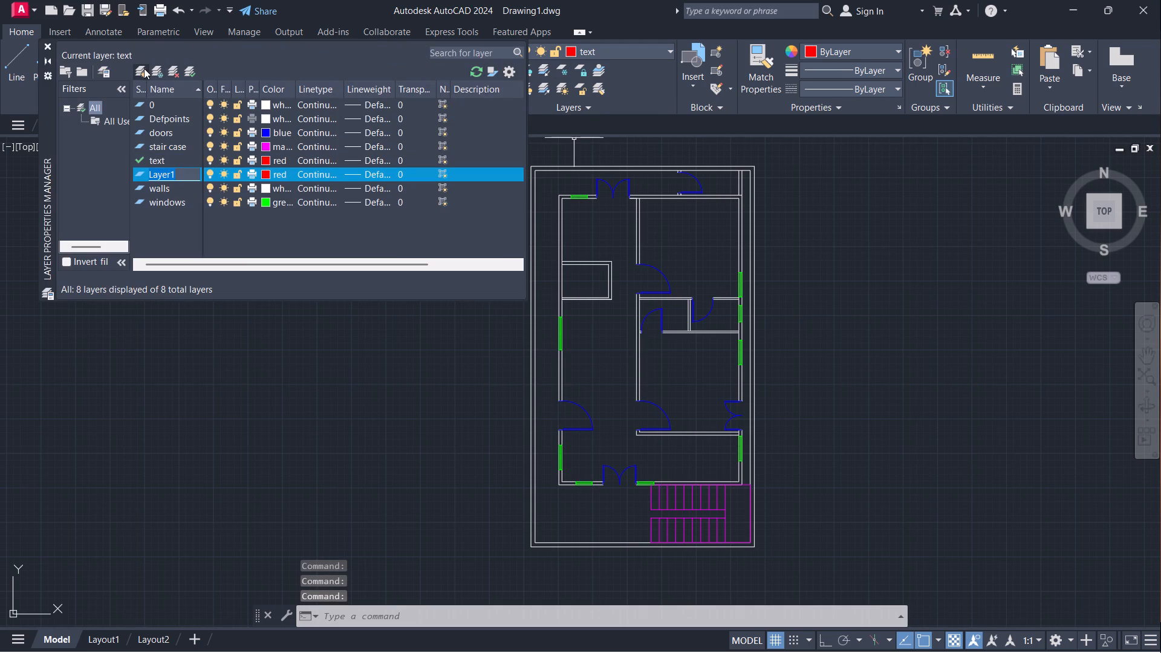
{"action": "key", "text": "BackSpace"}
{"action": "key", "text": "f"}
{"action": "type", "text": "ur"}
{"action": "type", "text": "nitu"}
{"action": "type", "text": "re"}
{"action": "left_click", "coordinate": [268, 174]}
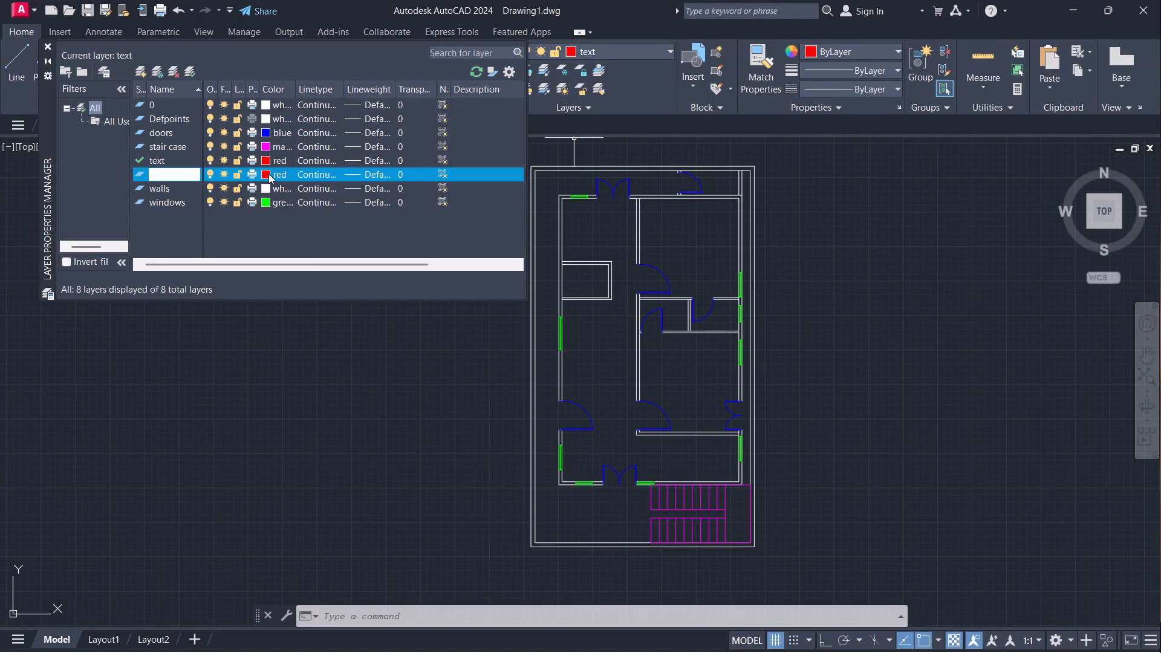
{"action": "left_click", "coordinate": [554, 369]}
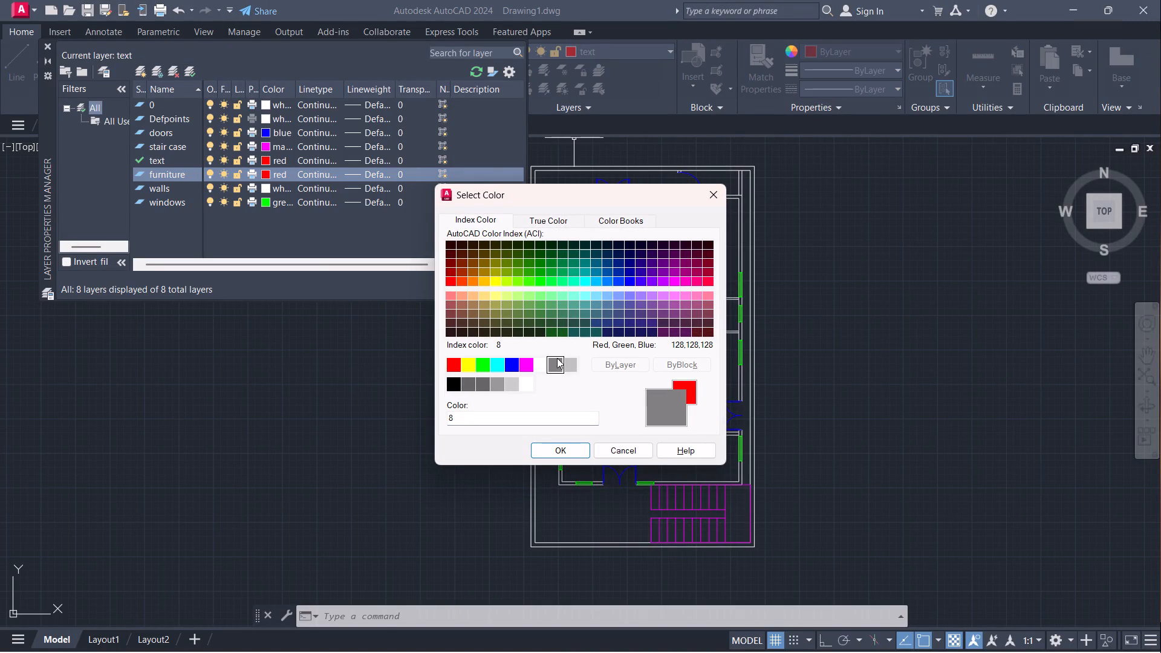
{"action": "left_click", "coordinate": [572, 450]}
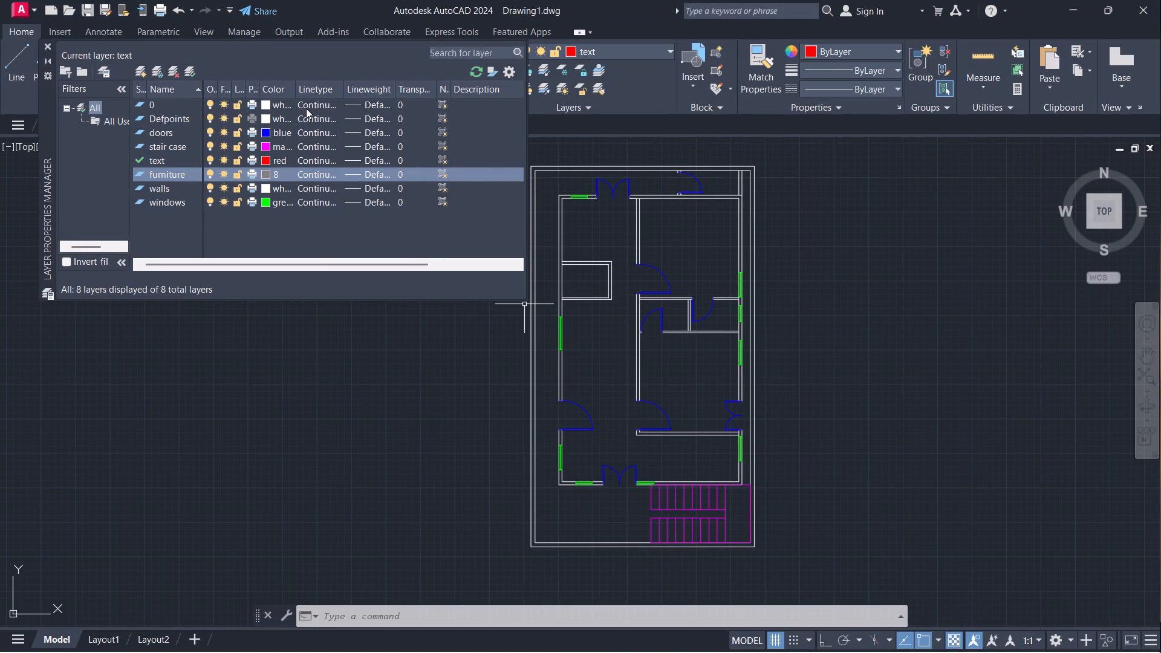
{"action": "left_click", "coordinate": [188, 73]}
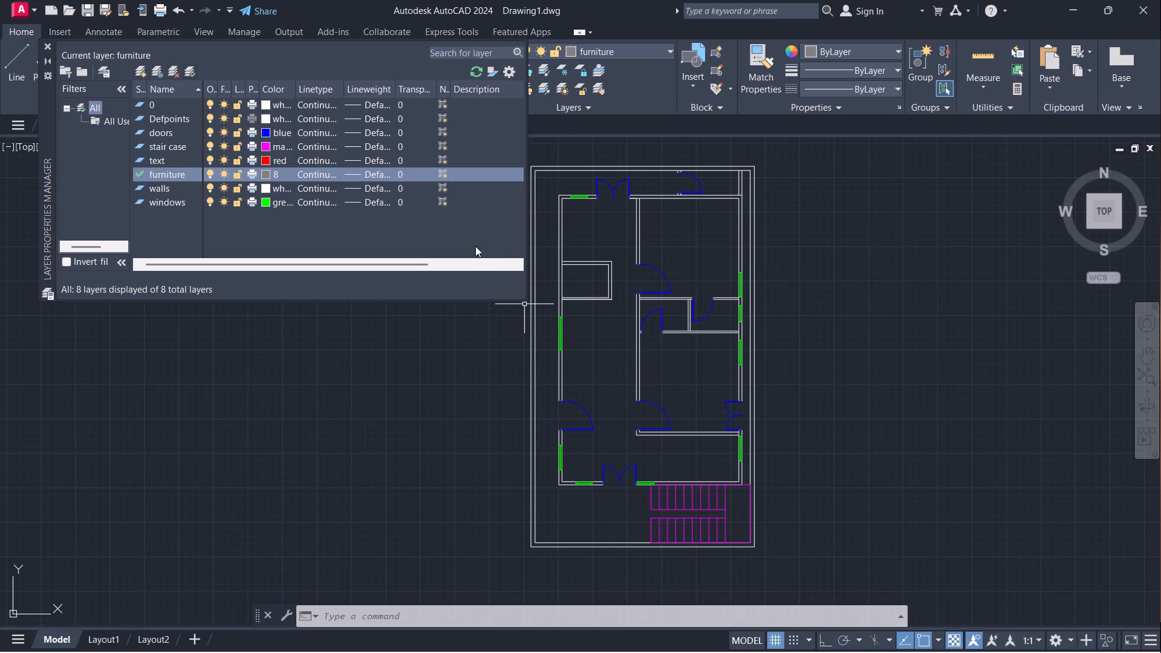
Insert the Bed - Queen block from the recent blocks into the empty space west of the floor plan.
{"action": "key", "text": "i"}
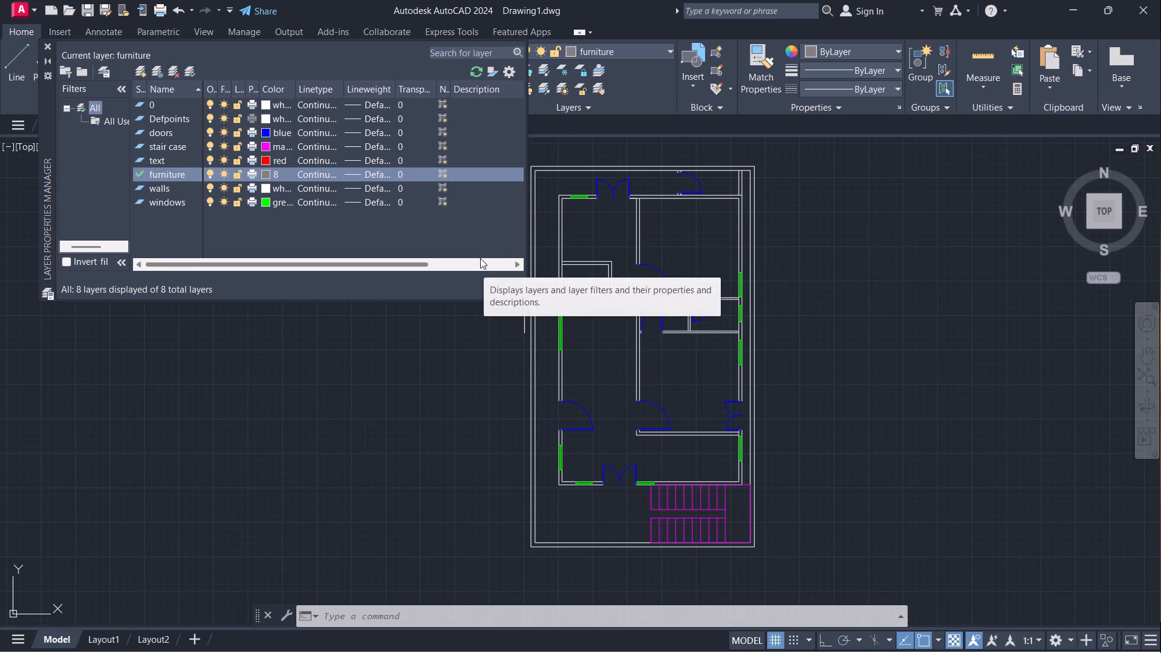
{"action": "key", "text": "Return"}
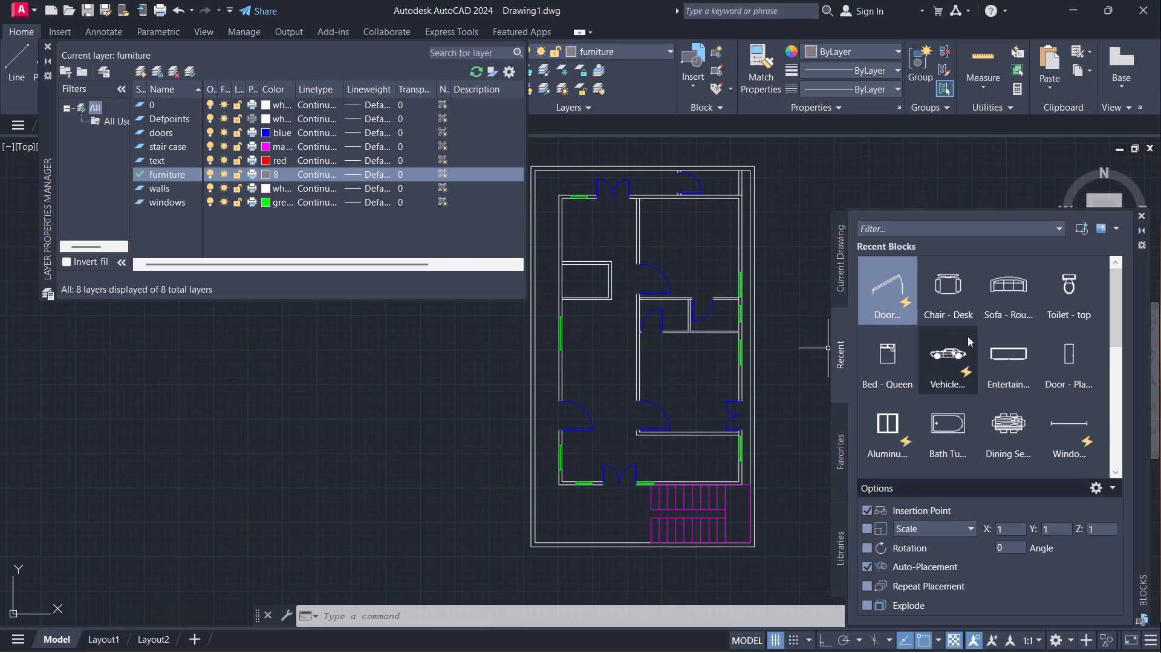
{"action": "left_click", "coordinate": [49, 48]}
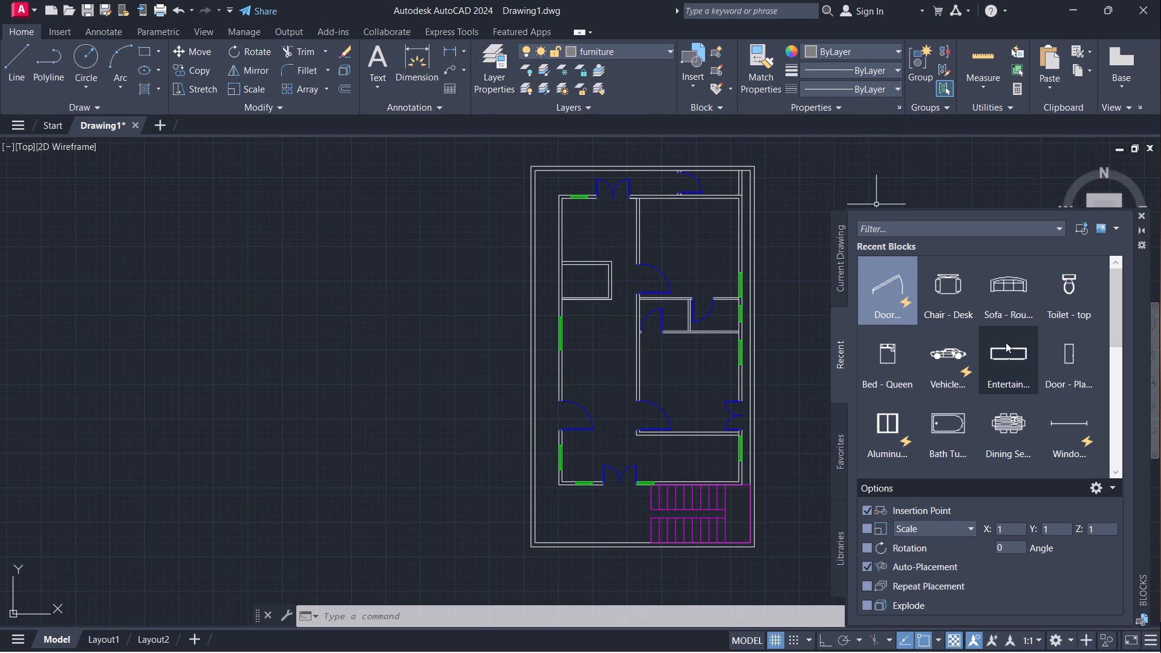
{"action": "left_click", "coordinate": [886, 358]}
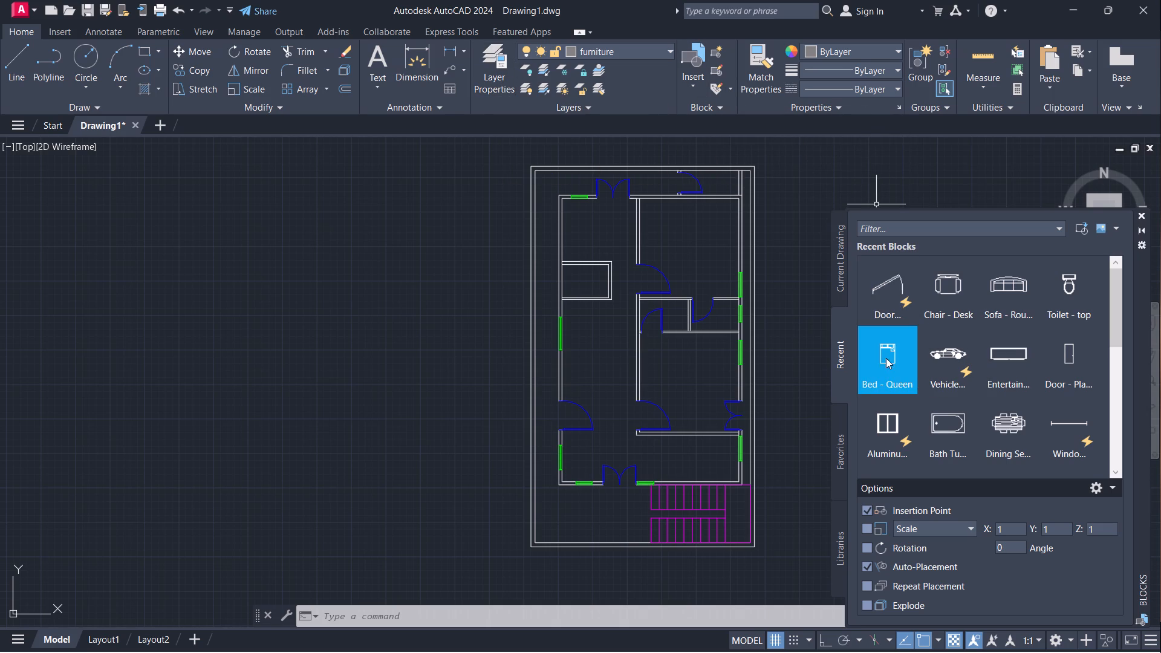
{"action": "left_click", "coordinate": [410, 224]}
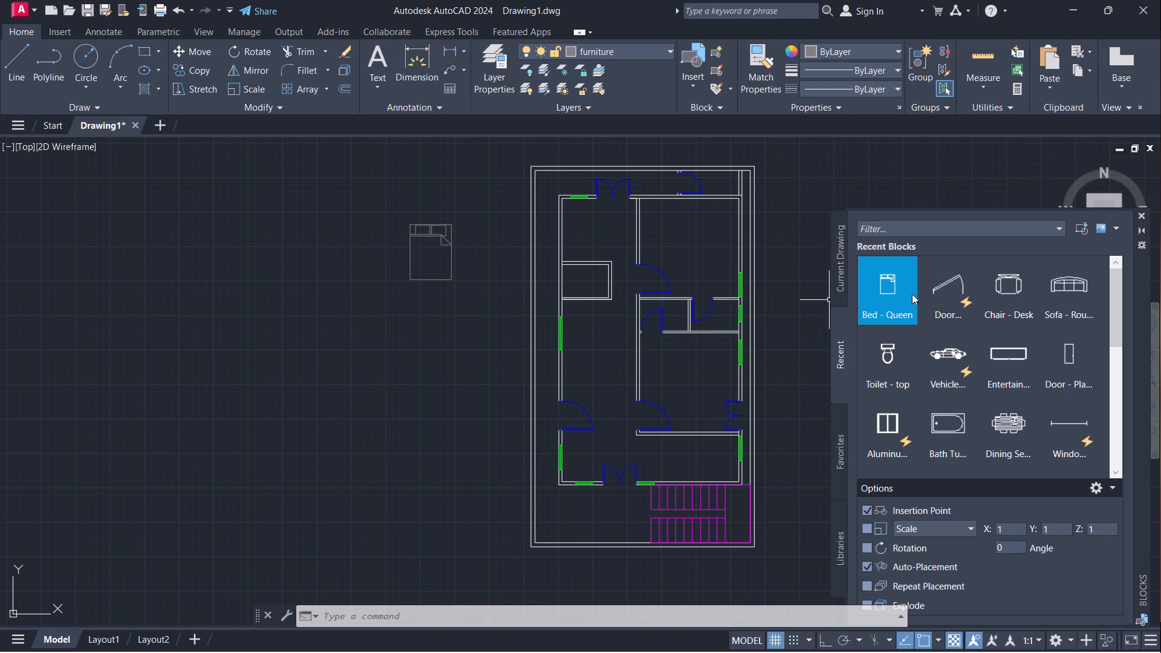
Insert the recent sofa block and the Toilet - top block below the bed, west of the floor plan.
{"action": "left_click", "coordinate": [1056, 285]}
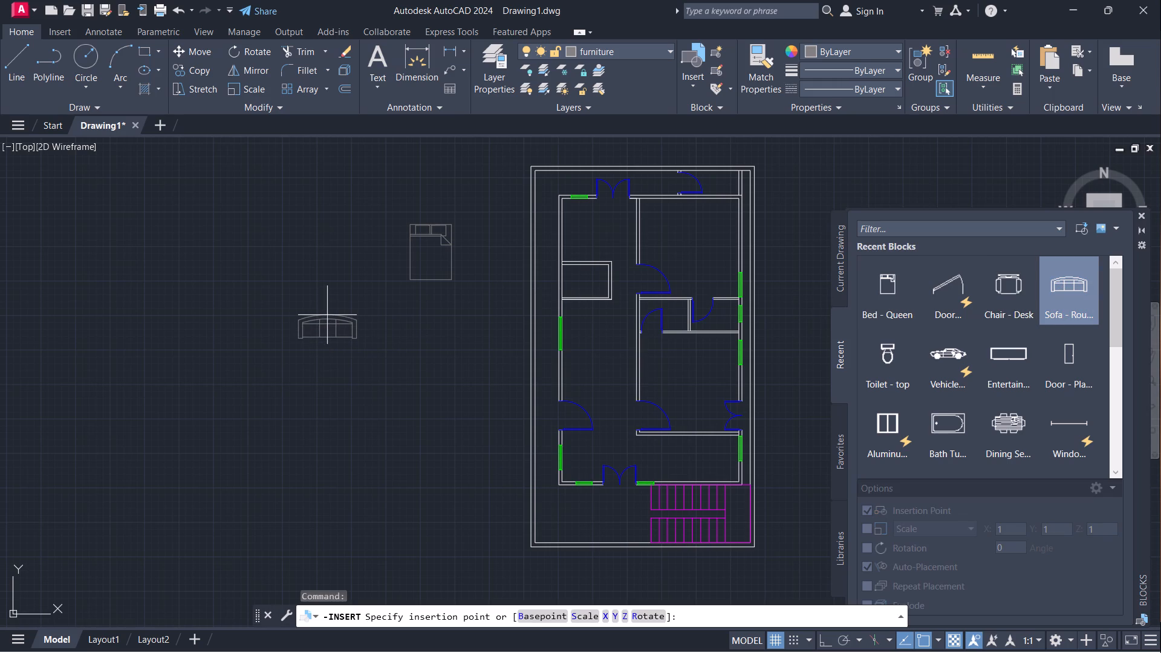
{"action": "left_click", "coordinate": [327, 313]}
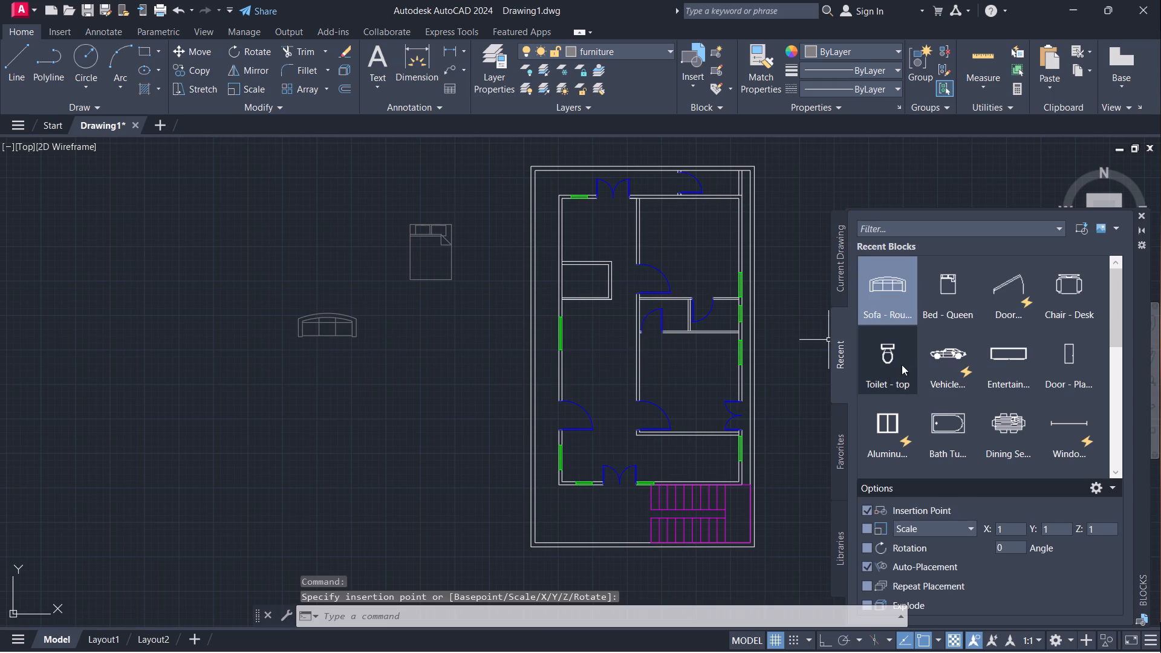
{"action": "left_click", "coordinate": [887, 354]}
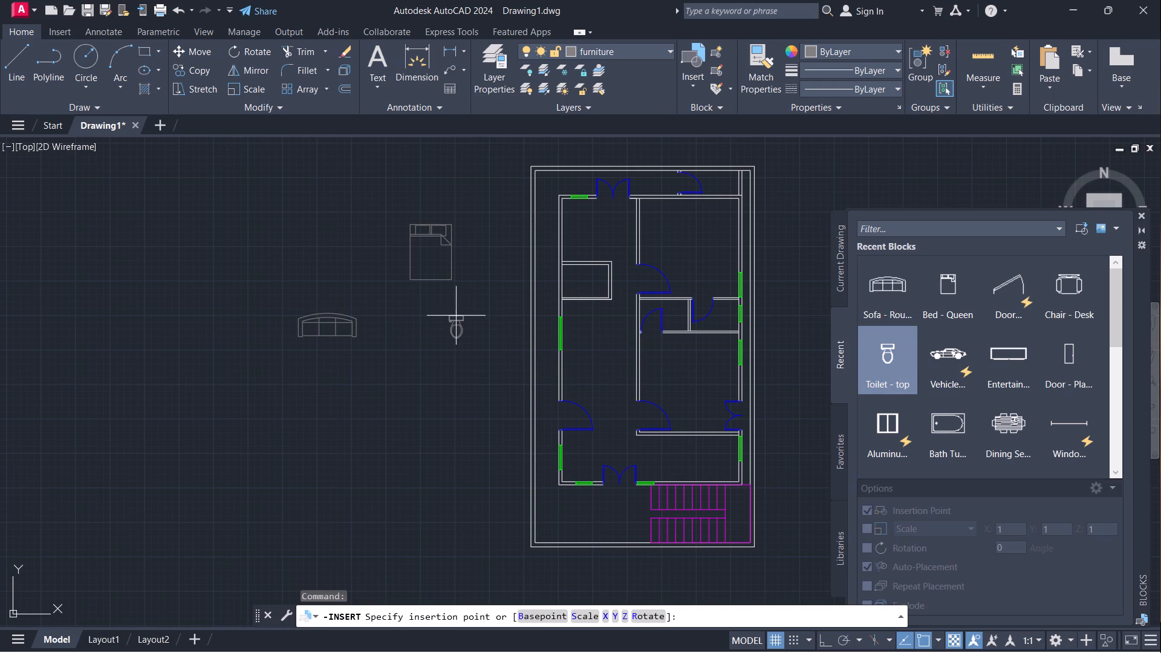
{"action": "left_click", "coordinate": [472, 319]}
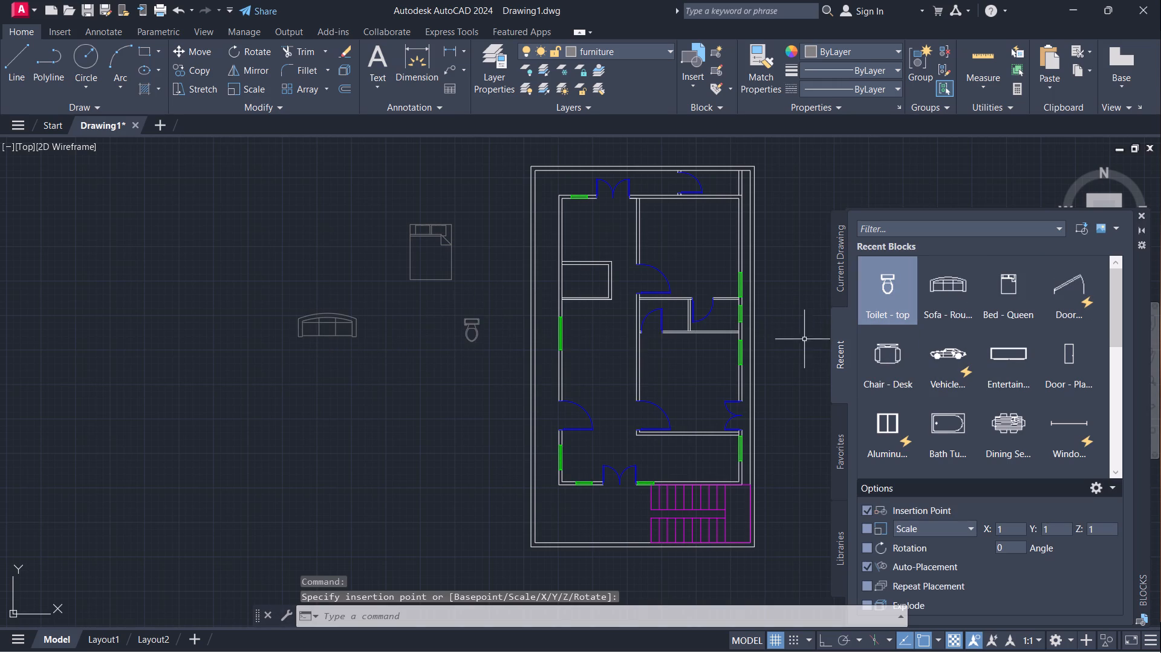
Insert the recent Chair - Desk block beside the sofa and the dining set block below it, west of the floor plan.
{"action": "left_click", "coordinate": [889, 345]}
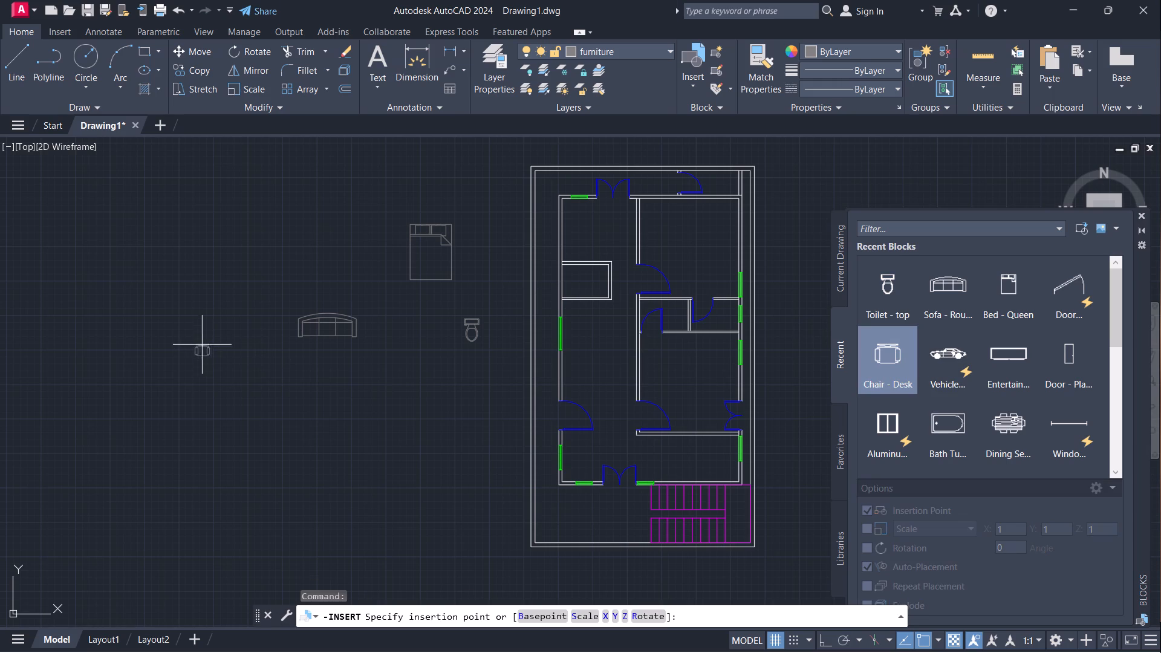
{"action": "left_click", "coordinate": [364, 342]}
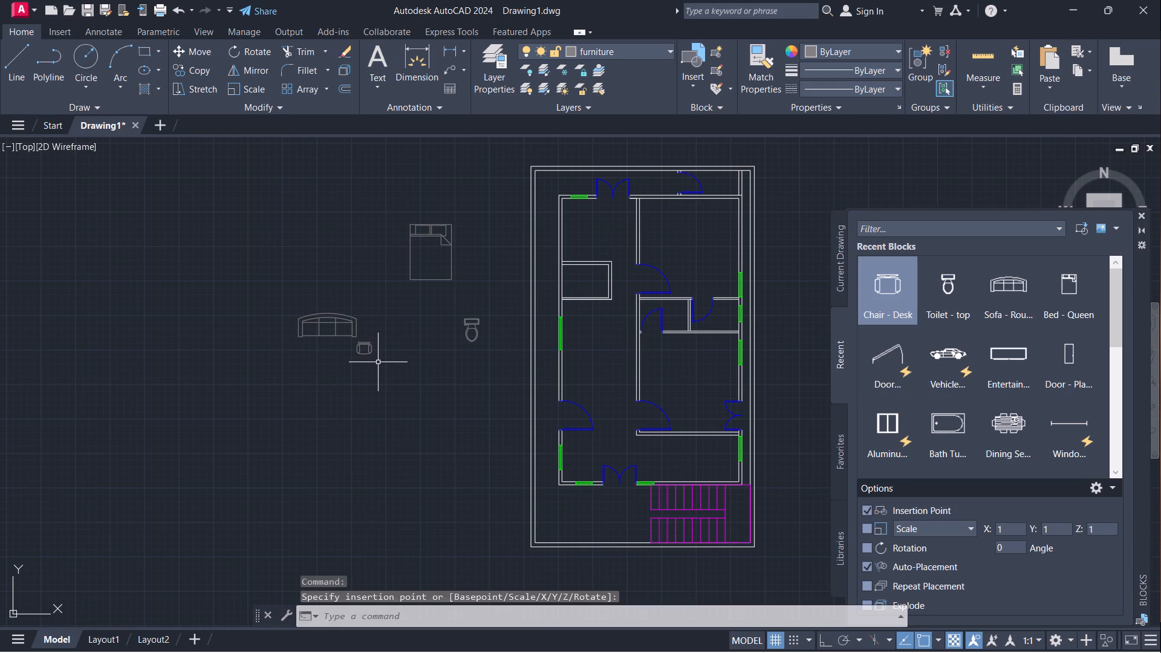
{"action": "left_click", "coordinate": [1007, 427]}
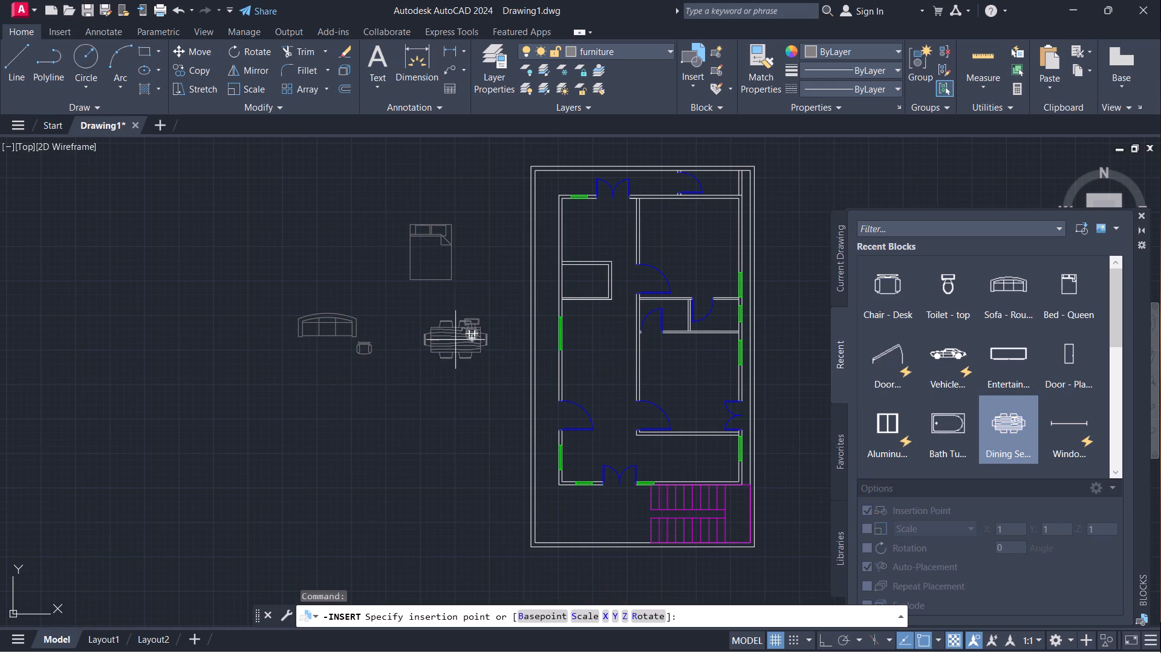
{"action": "left_click", "coordinate": [428, 422]}
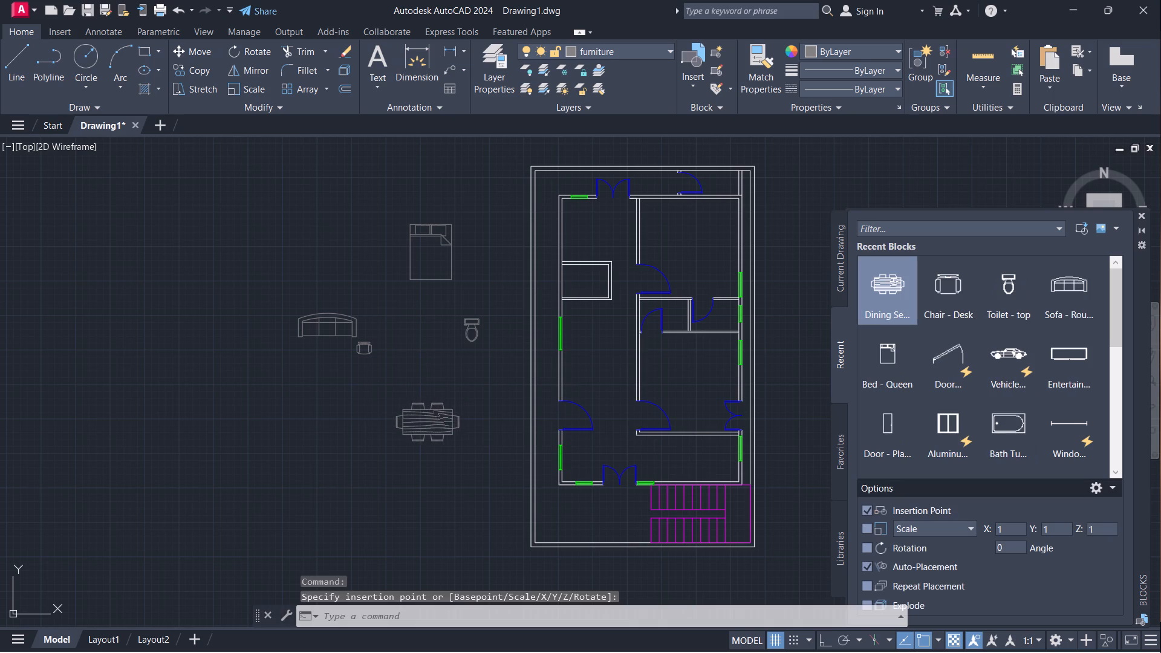
{"action": "key", "text": "Escape"}
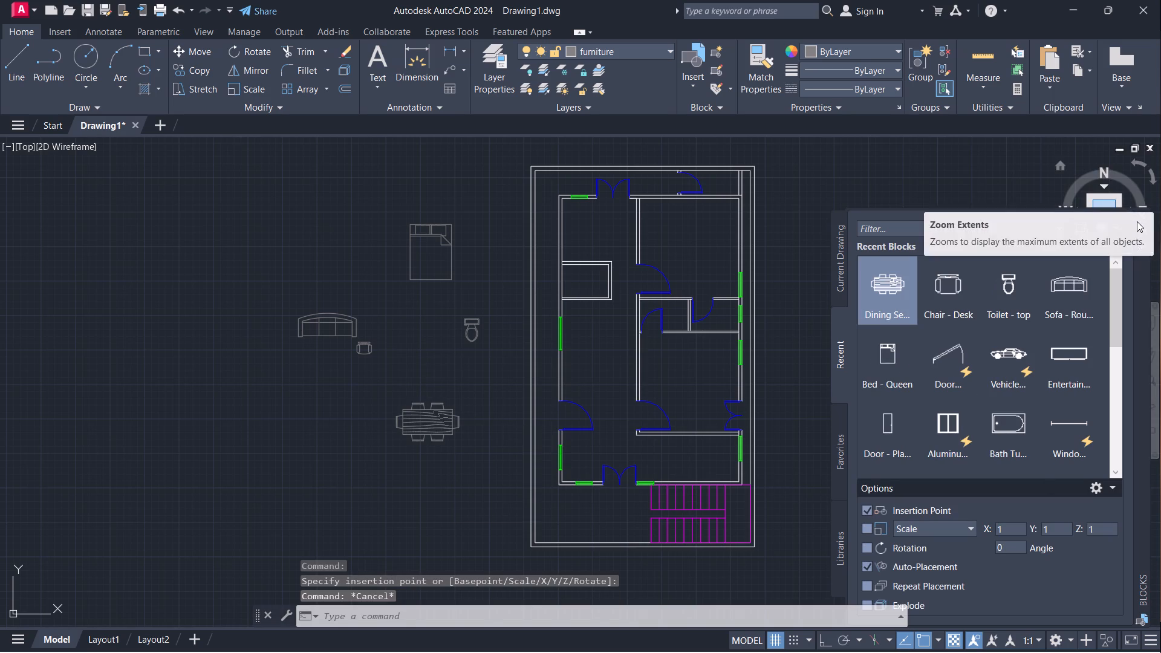
{"action": "left_click", "coordinate": [1141, 216]}
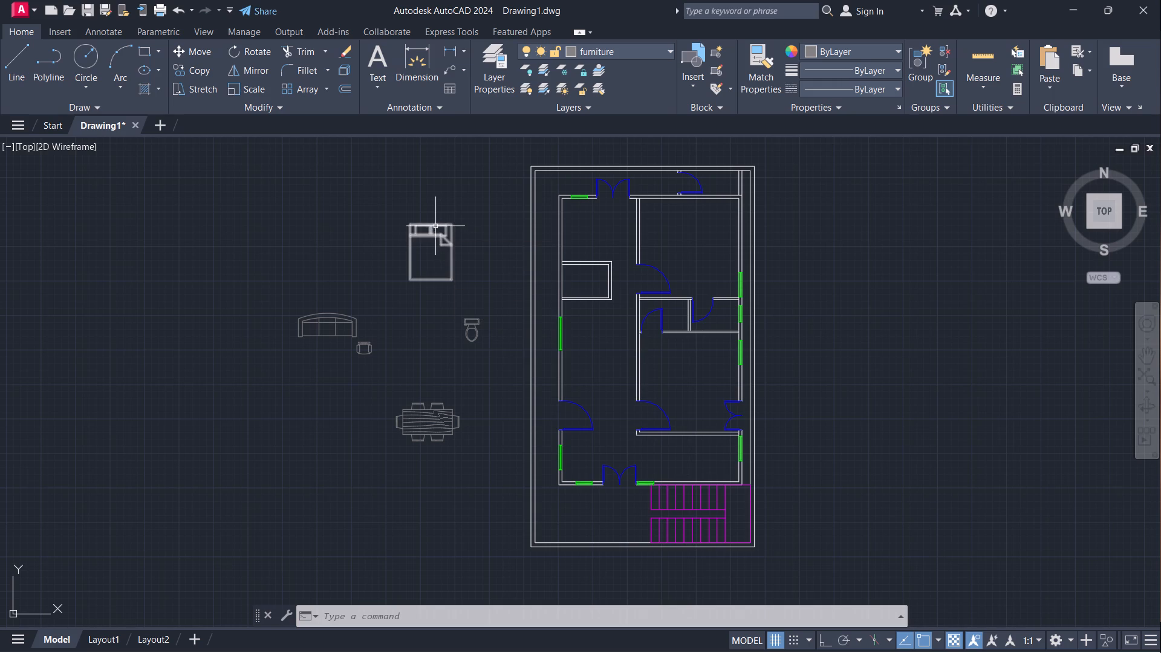
Rotate the queen bed block 90 degrees clockwise so that its pillows face east.
{"action": "left_click", "coordinate": [426, 223]}
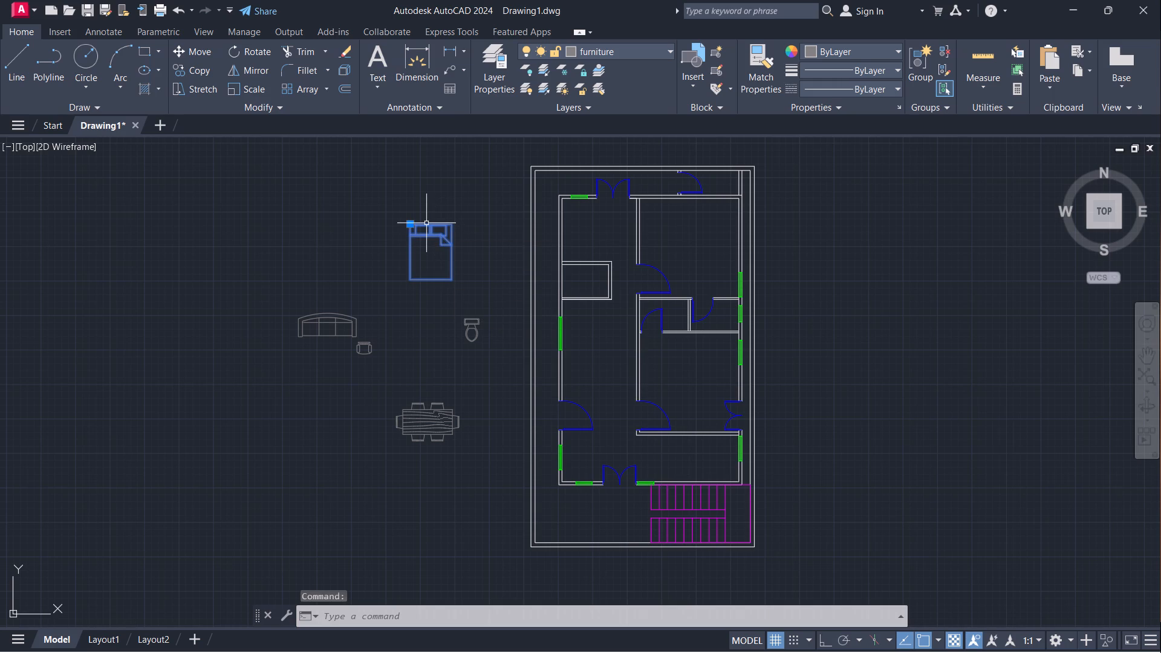
{"action": "type", "text": "ro"}
{"action": "key", "text": "Return"}
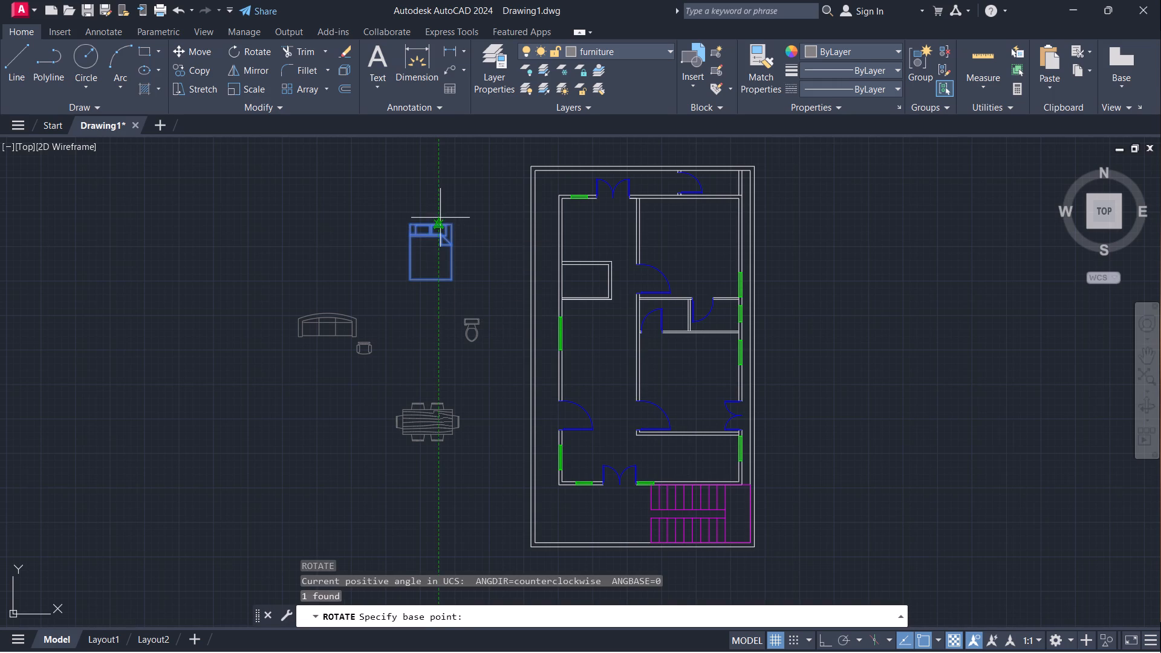
{"action": "left_click", "coordinate": [429, 226]}
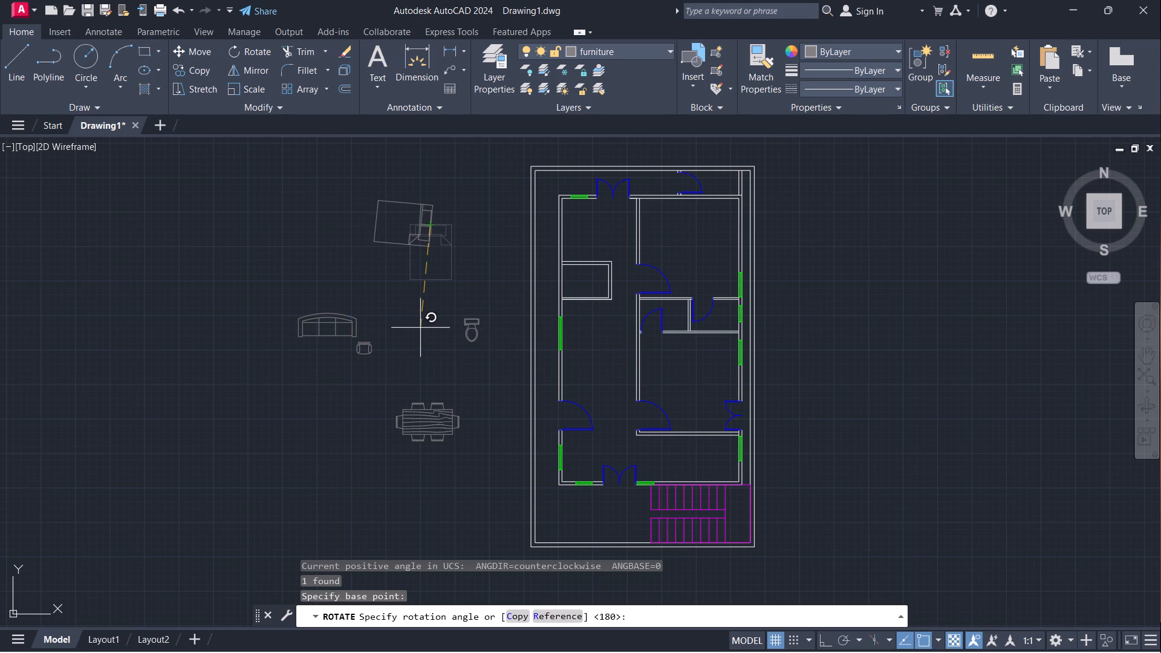
{"action": "left_click", "coordinate": [423, 340]}
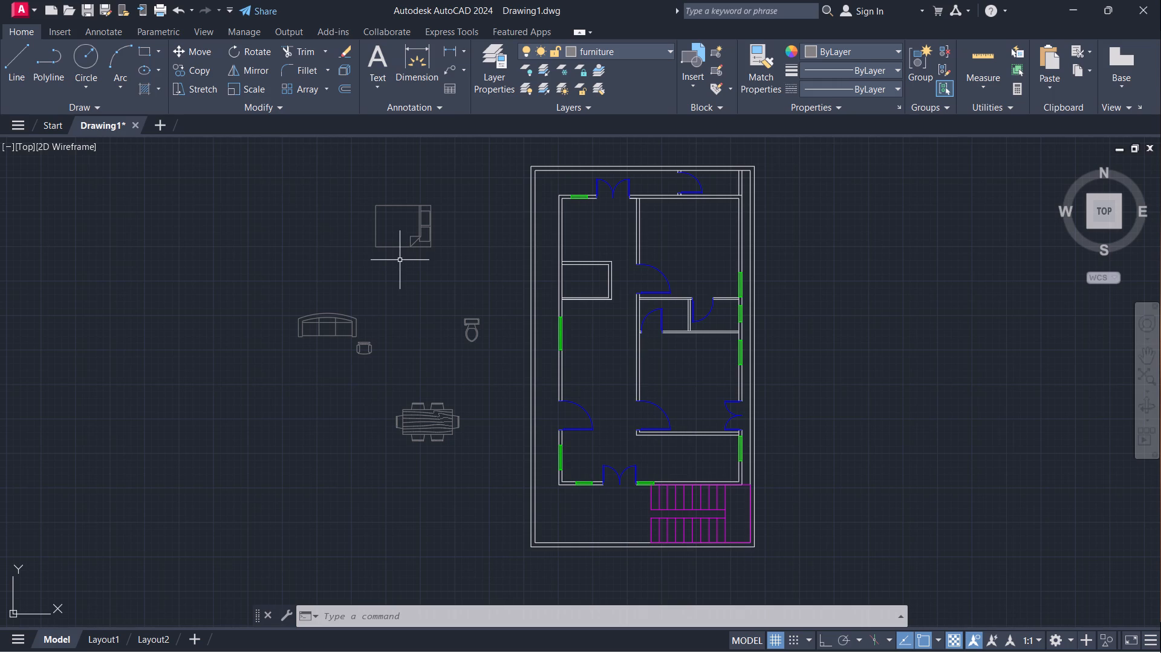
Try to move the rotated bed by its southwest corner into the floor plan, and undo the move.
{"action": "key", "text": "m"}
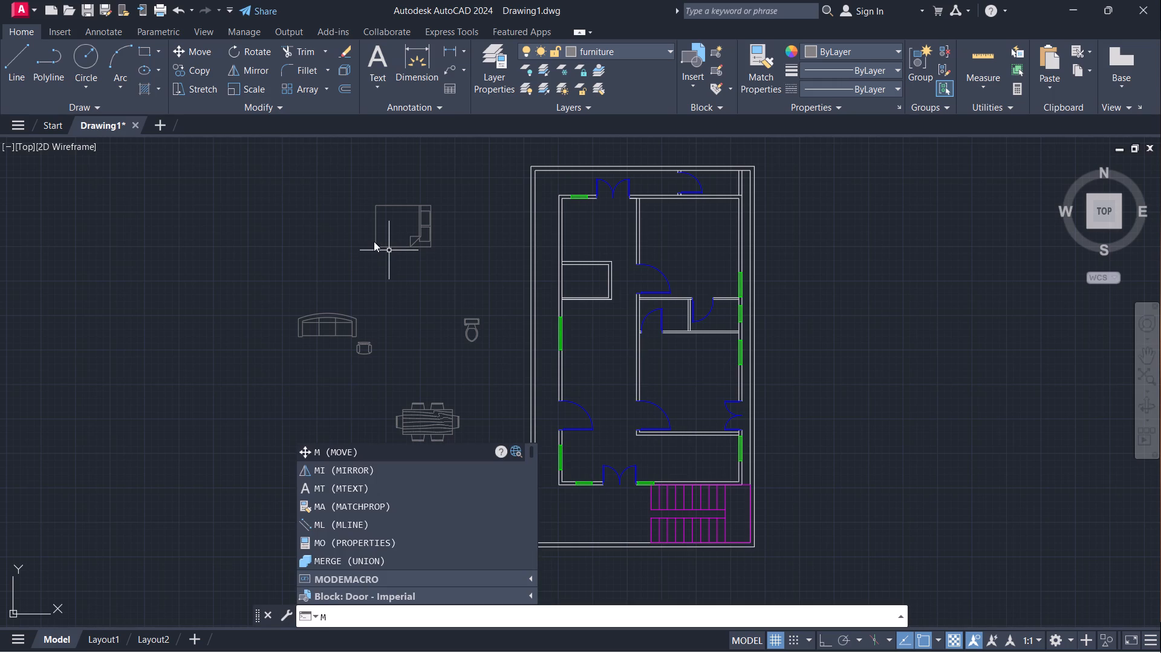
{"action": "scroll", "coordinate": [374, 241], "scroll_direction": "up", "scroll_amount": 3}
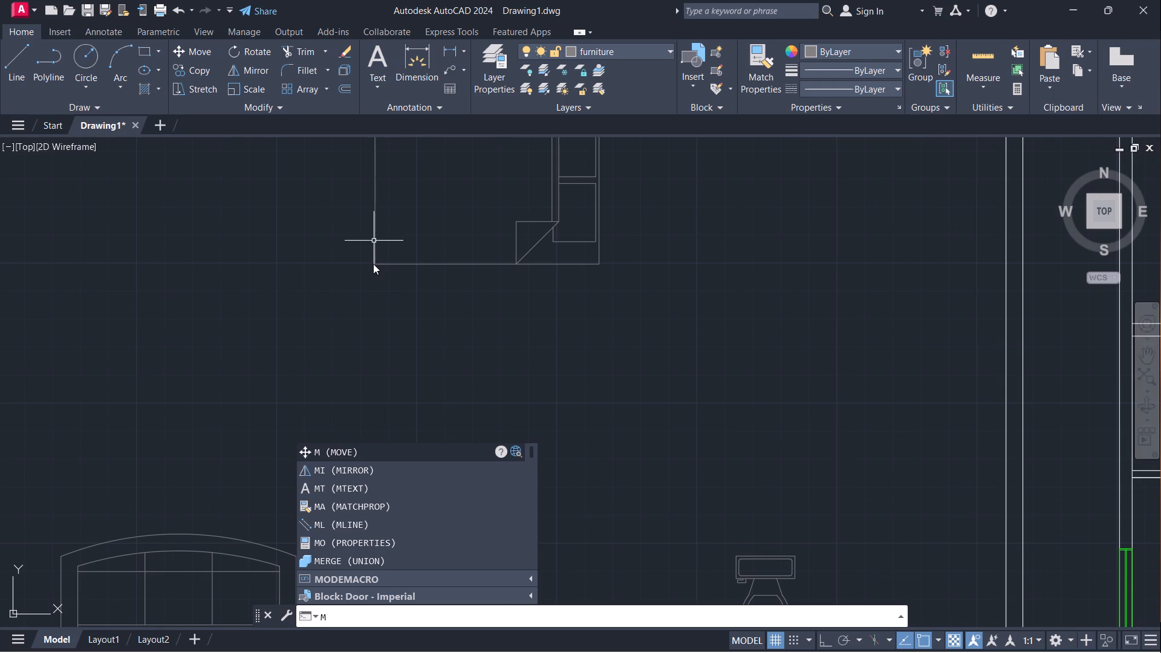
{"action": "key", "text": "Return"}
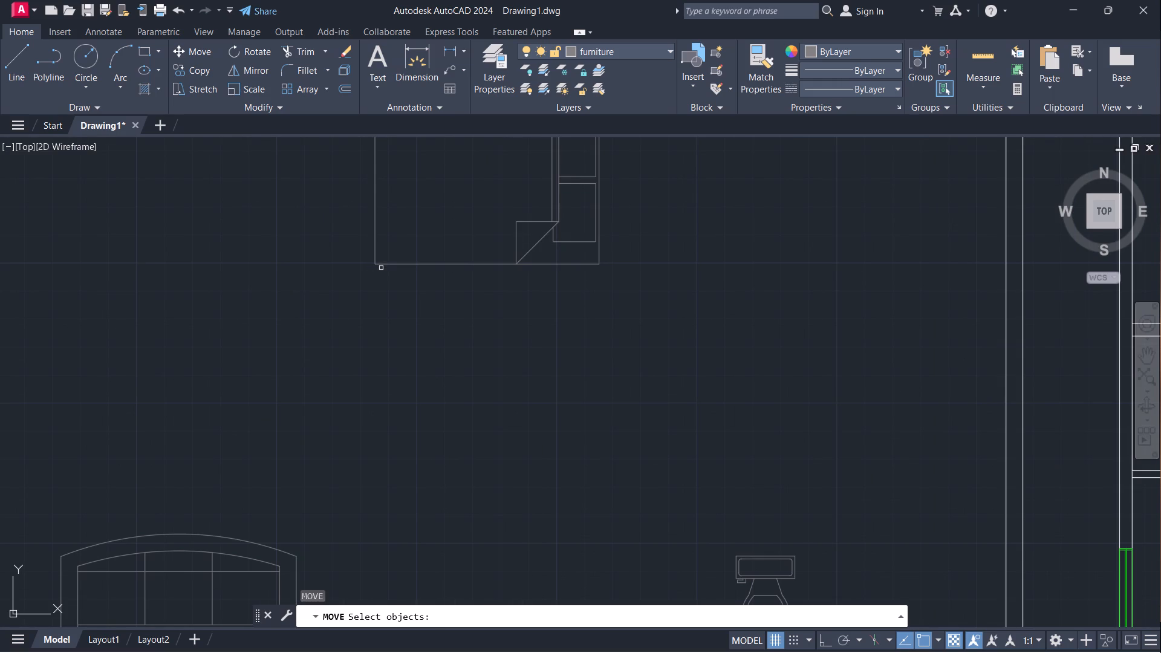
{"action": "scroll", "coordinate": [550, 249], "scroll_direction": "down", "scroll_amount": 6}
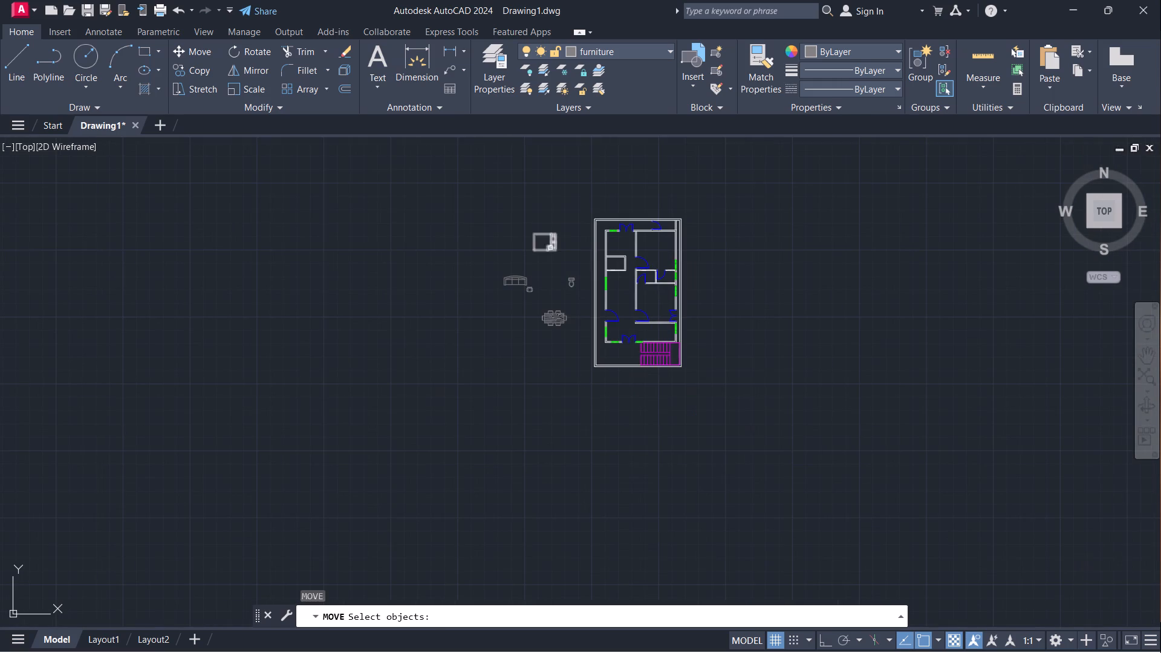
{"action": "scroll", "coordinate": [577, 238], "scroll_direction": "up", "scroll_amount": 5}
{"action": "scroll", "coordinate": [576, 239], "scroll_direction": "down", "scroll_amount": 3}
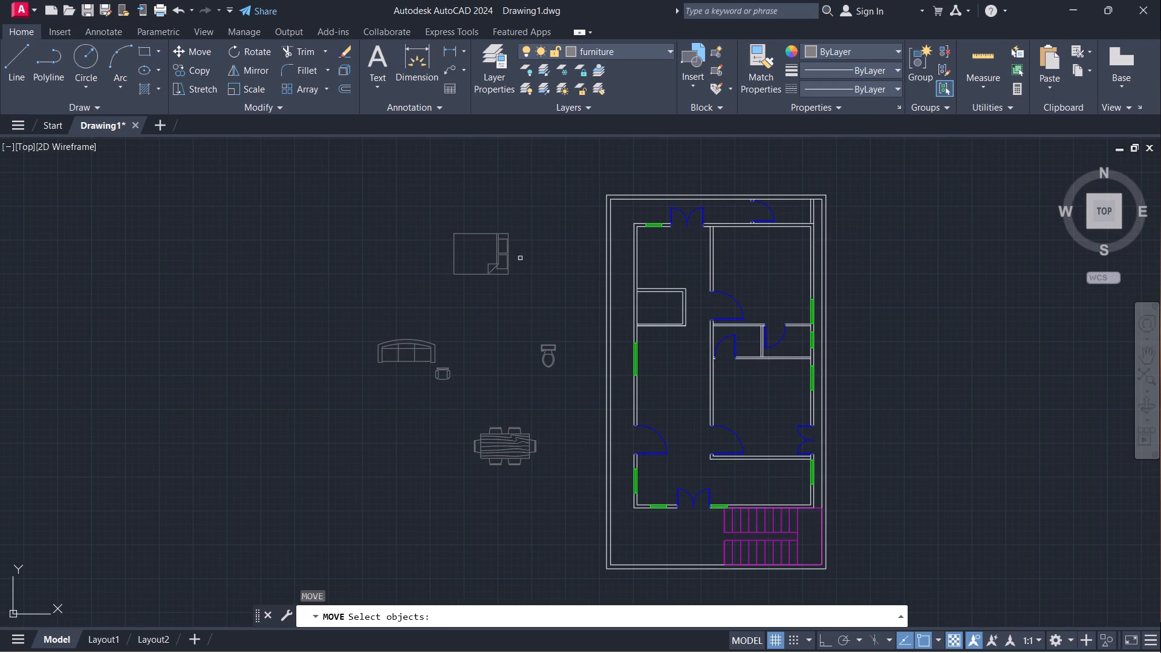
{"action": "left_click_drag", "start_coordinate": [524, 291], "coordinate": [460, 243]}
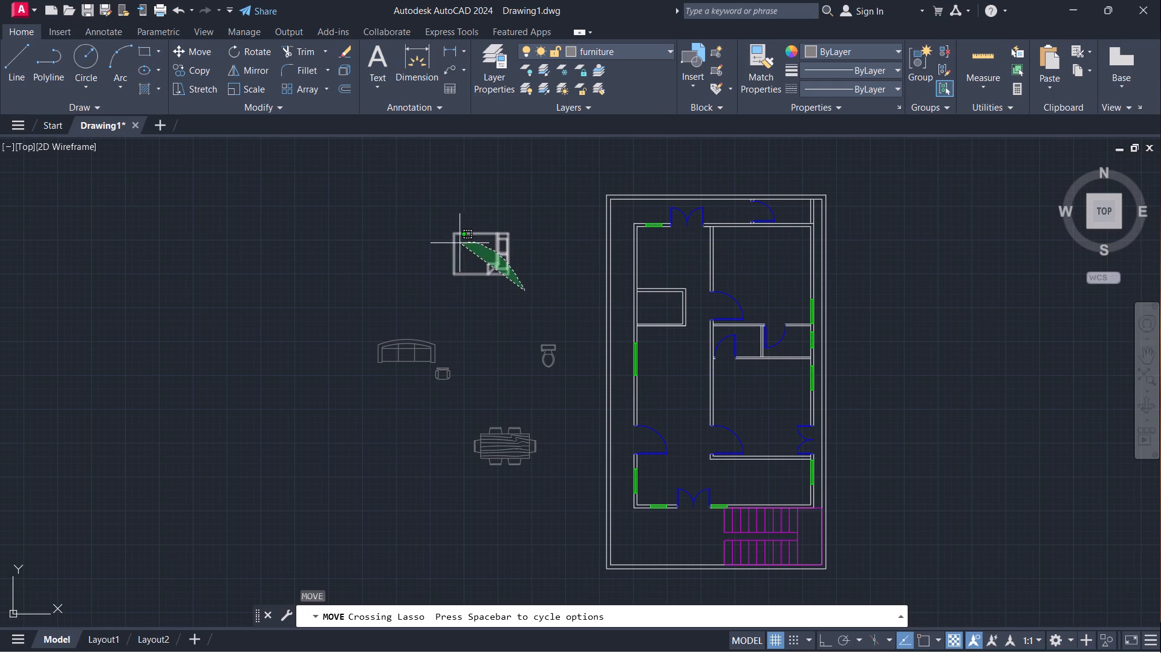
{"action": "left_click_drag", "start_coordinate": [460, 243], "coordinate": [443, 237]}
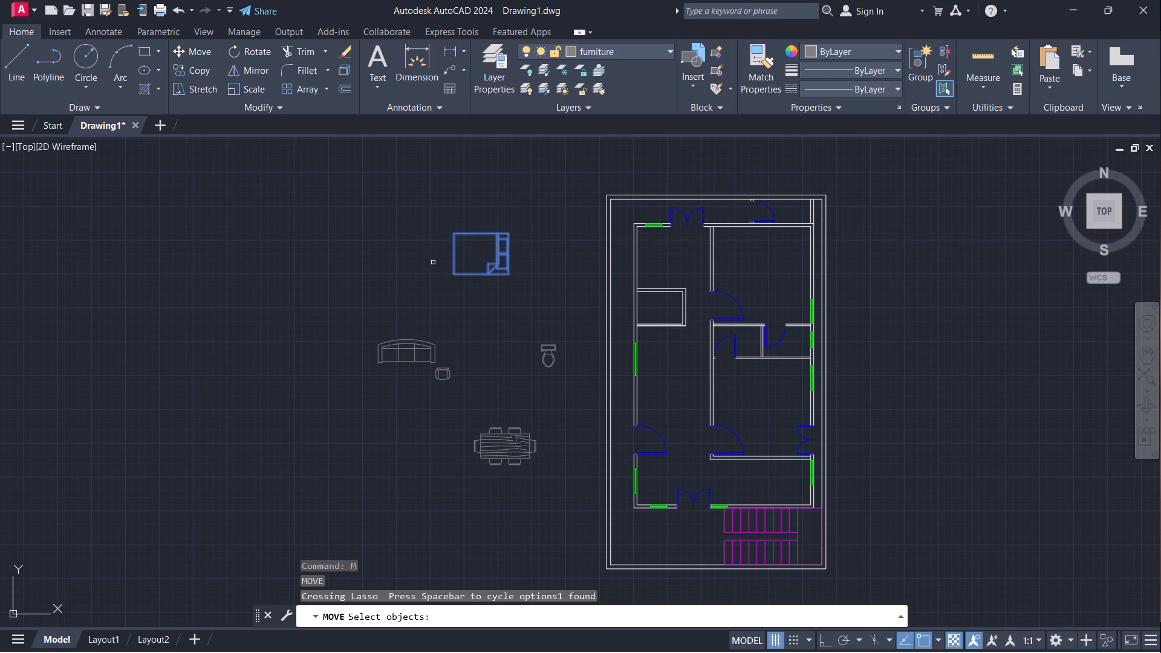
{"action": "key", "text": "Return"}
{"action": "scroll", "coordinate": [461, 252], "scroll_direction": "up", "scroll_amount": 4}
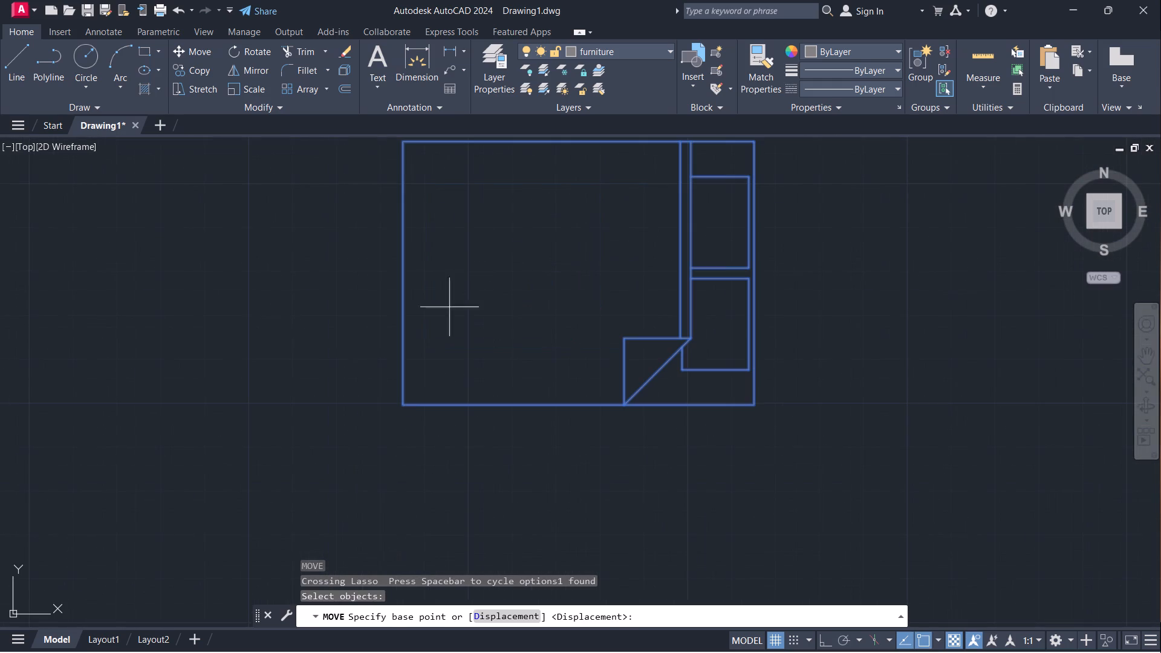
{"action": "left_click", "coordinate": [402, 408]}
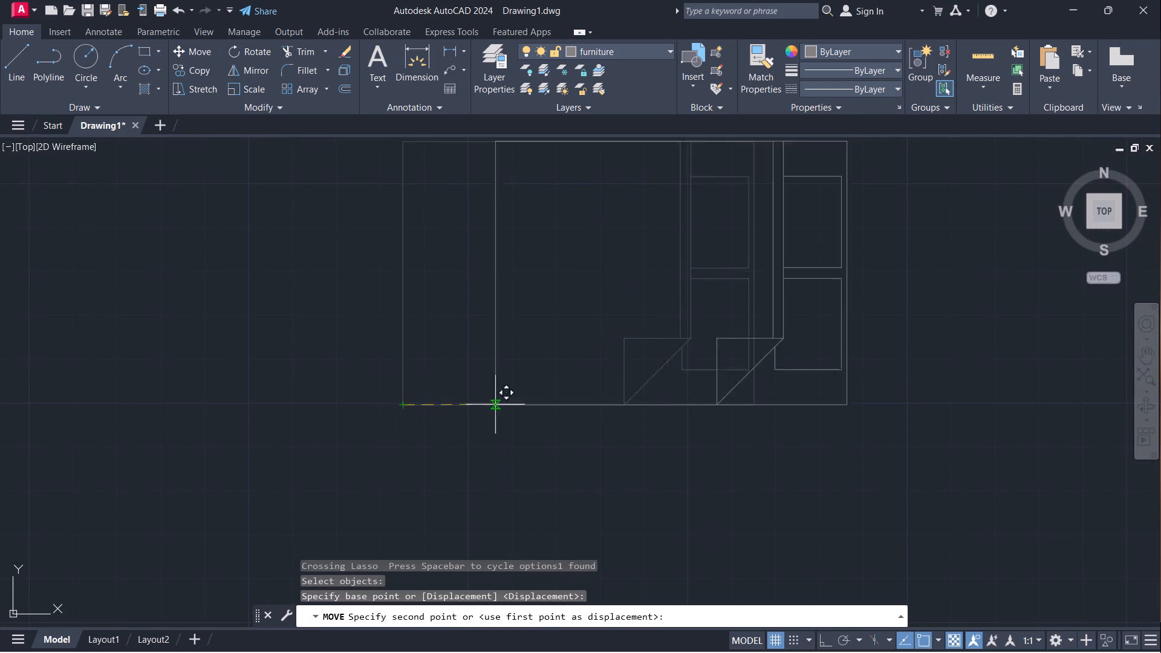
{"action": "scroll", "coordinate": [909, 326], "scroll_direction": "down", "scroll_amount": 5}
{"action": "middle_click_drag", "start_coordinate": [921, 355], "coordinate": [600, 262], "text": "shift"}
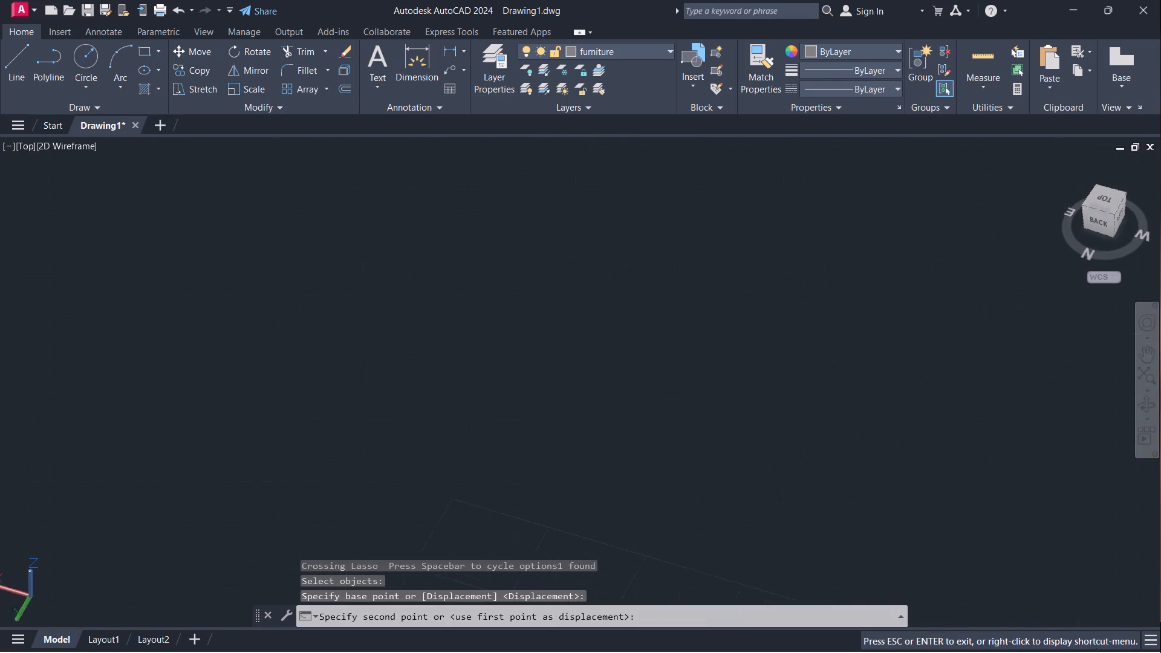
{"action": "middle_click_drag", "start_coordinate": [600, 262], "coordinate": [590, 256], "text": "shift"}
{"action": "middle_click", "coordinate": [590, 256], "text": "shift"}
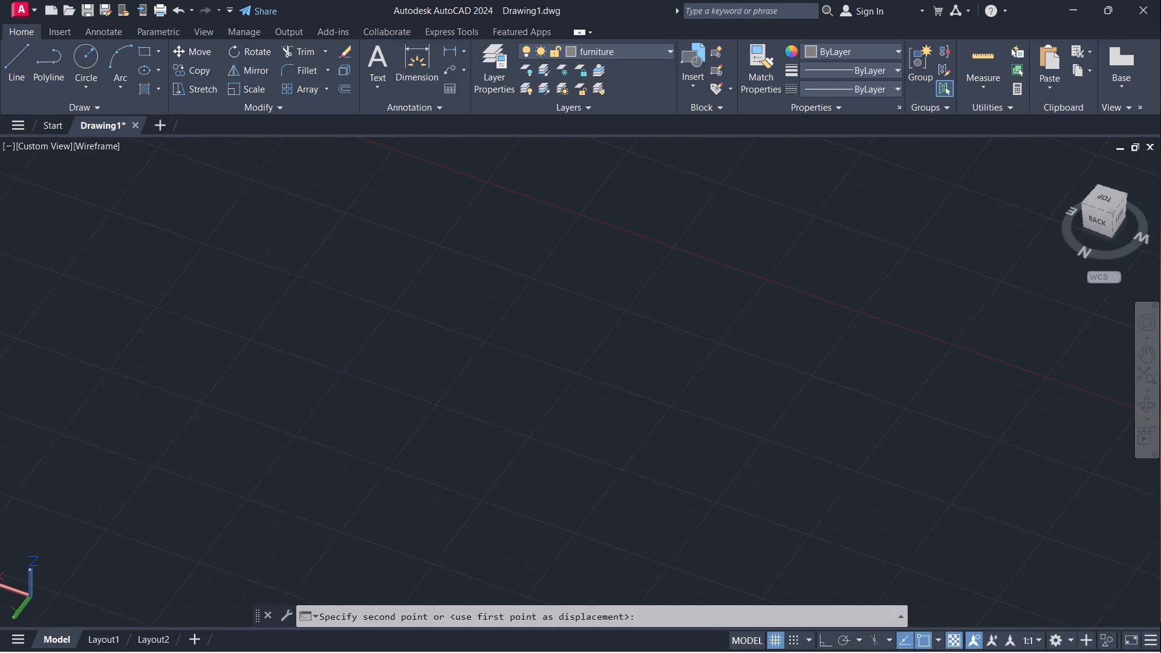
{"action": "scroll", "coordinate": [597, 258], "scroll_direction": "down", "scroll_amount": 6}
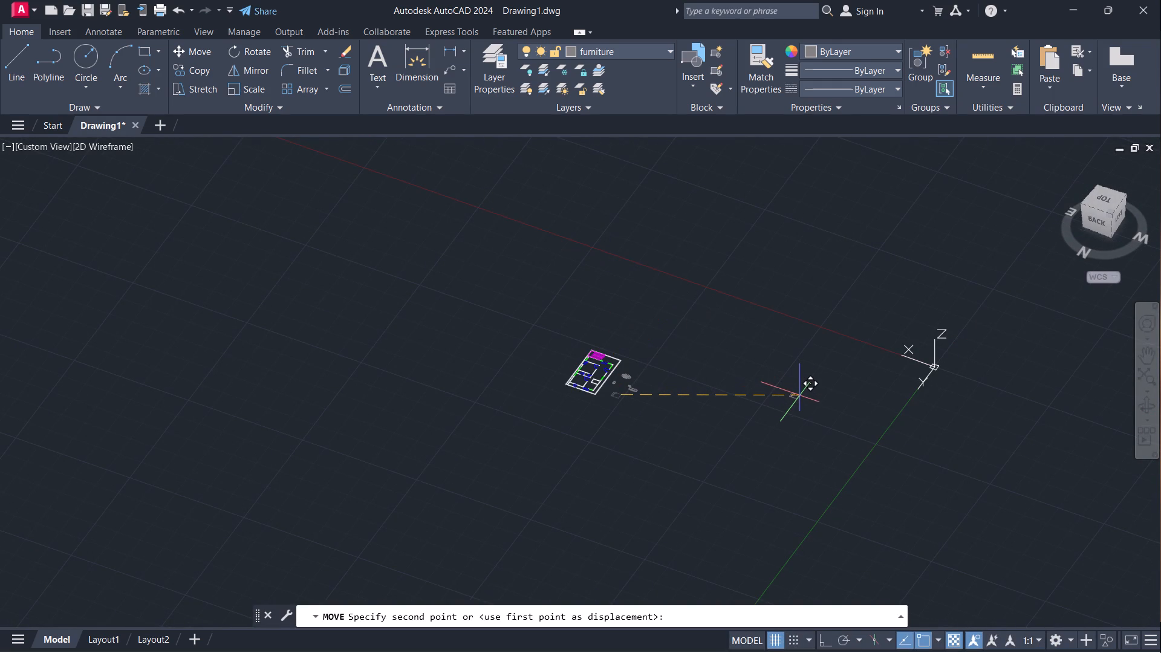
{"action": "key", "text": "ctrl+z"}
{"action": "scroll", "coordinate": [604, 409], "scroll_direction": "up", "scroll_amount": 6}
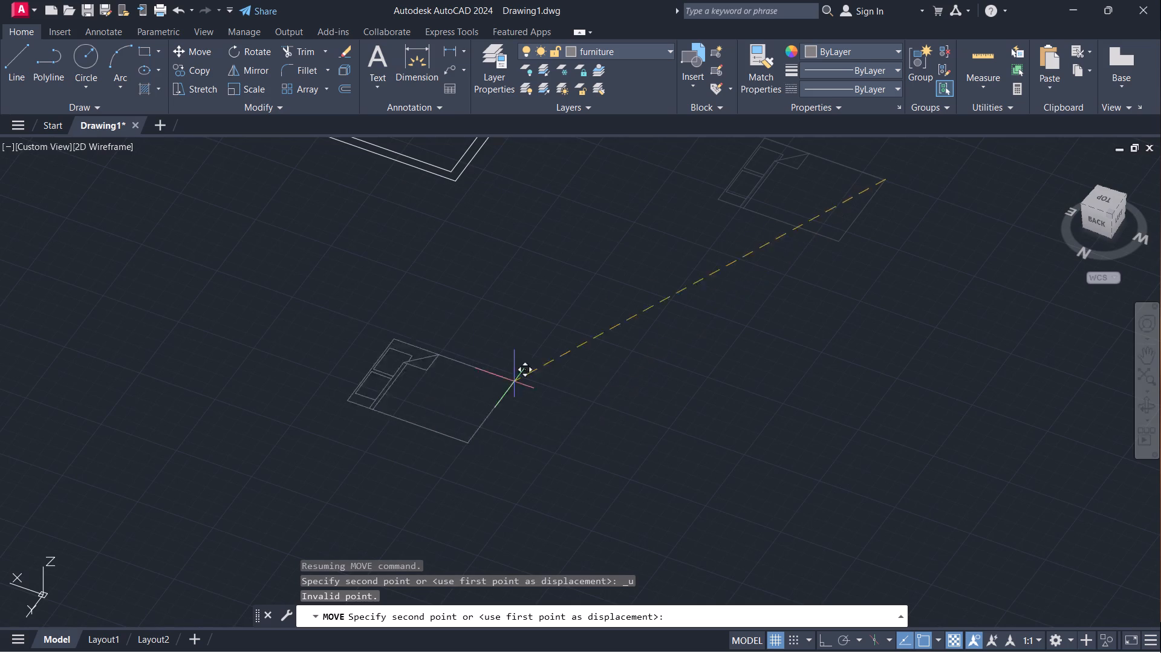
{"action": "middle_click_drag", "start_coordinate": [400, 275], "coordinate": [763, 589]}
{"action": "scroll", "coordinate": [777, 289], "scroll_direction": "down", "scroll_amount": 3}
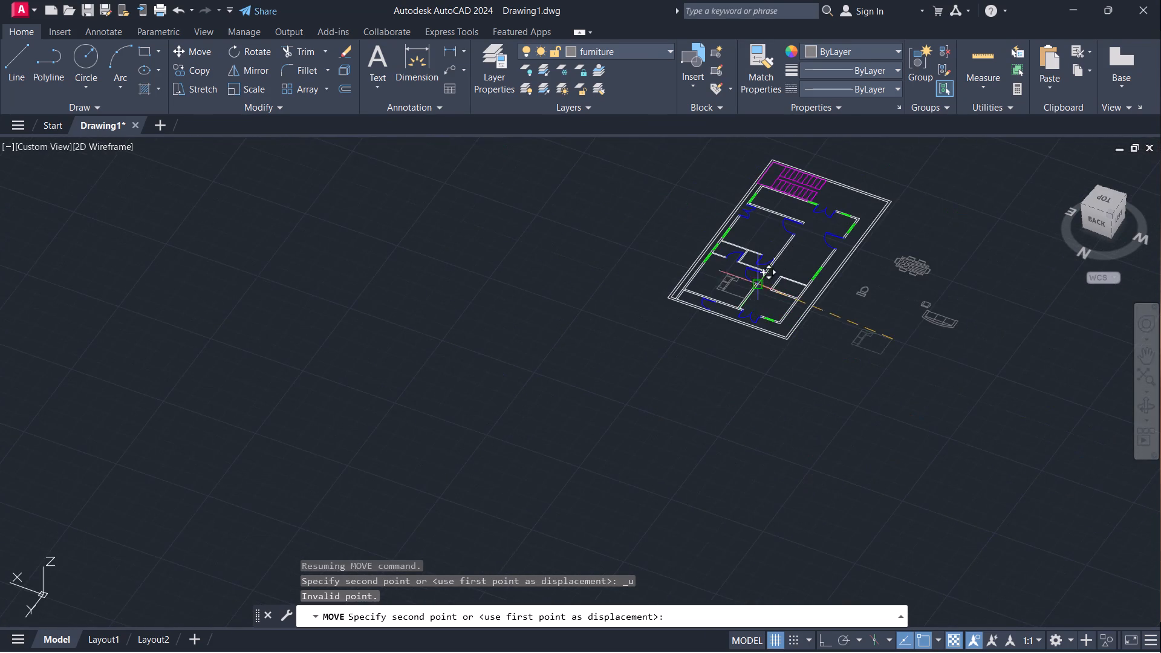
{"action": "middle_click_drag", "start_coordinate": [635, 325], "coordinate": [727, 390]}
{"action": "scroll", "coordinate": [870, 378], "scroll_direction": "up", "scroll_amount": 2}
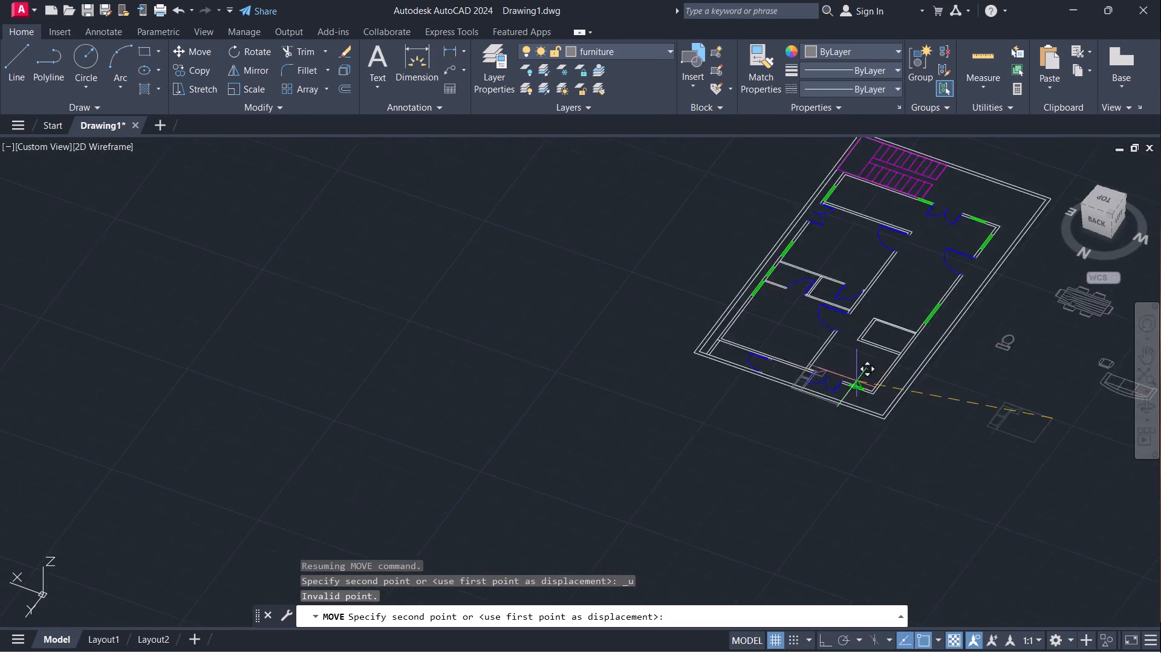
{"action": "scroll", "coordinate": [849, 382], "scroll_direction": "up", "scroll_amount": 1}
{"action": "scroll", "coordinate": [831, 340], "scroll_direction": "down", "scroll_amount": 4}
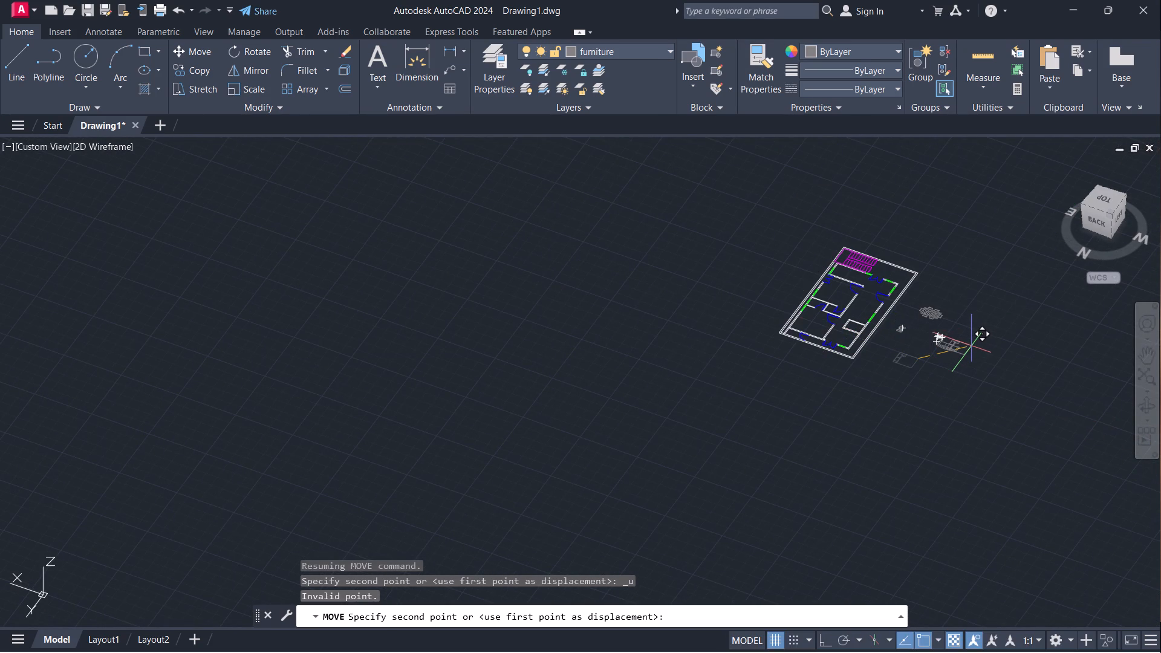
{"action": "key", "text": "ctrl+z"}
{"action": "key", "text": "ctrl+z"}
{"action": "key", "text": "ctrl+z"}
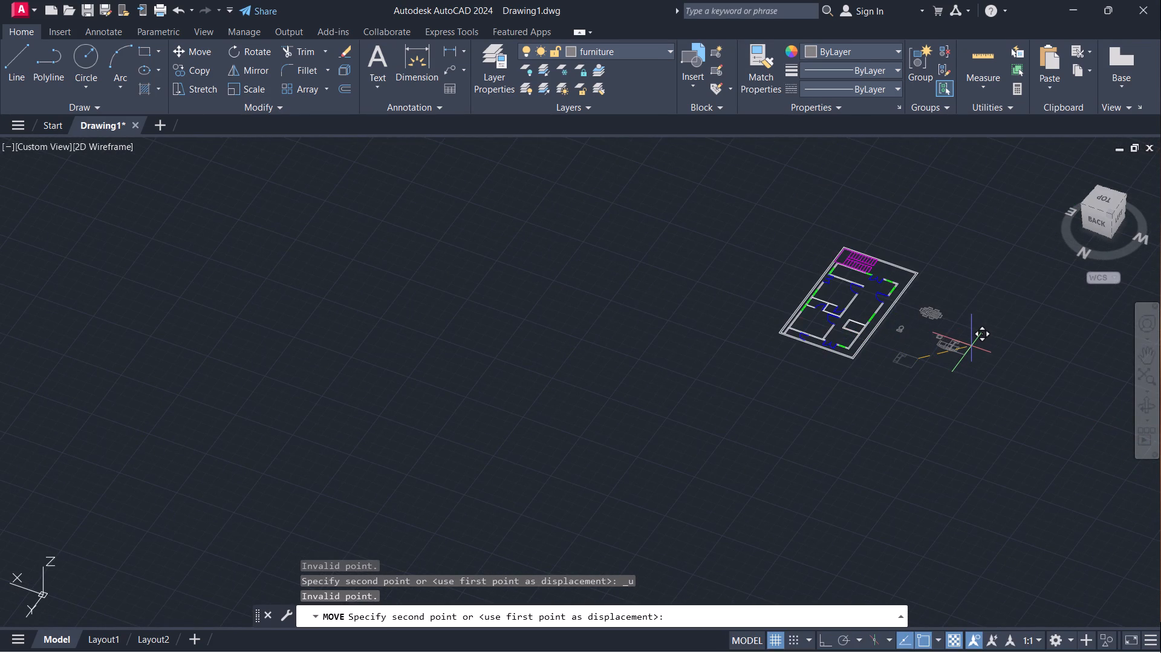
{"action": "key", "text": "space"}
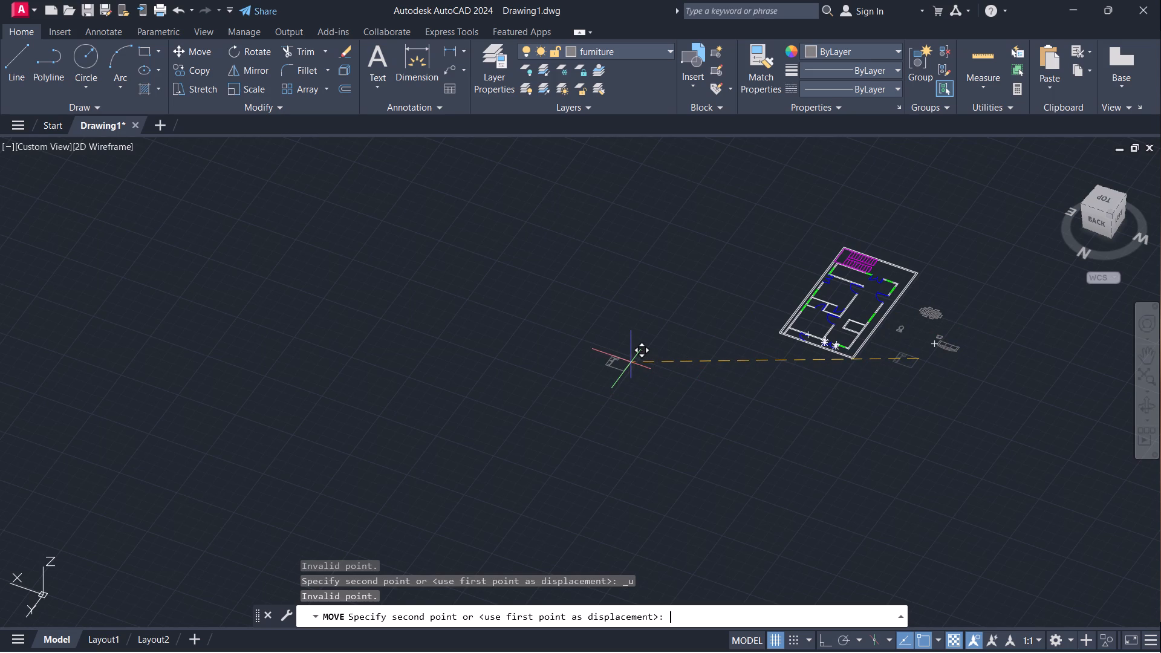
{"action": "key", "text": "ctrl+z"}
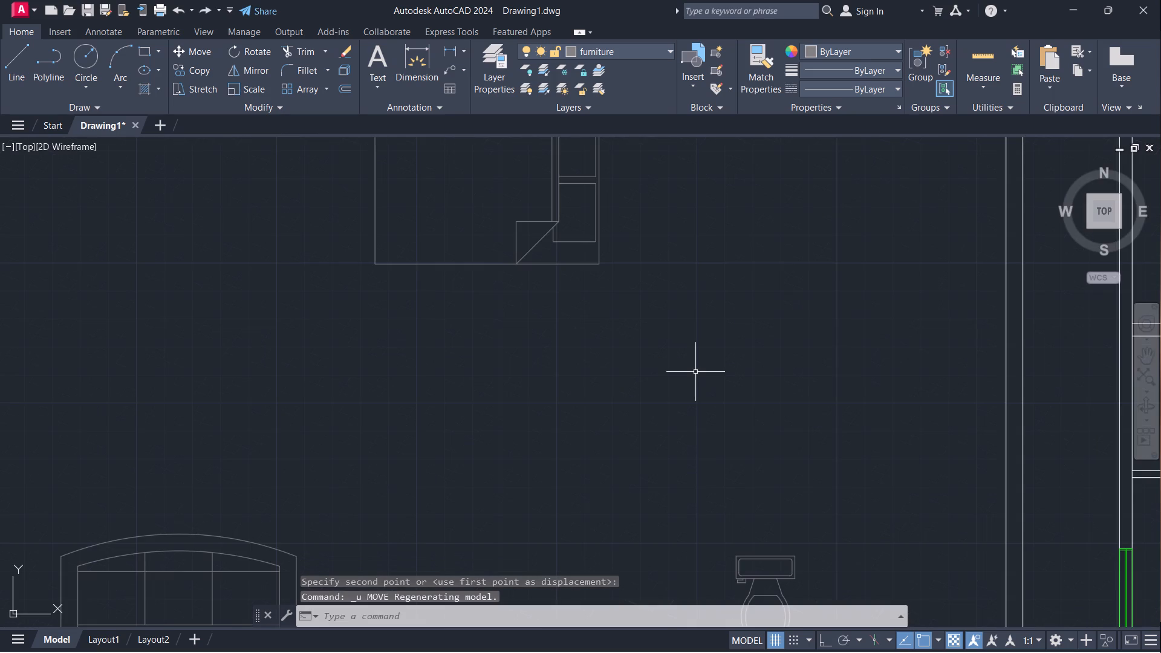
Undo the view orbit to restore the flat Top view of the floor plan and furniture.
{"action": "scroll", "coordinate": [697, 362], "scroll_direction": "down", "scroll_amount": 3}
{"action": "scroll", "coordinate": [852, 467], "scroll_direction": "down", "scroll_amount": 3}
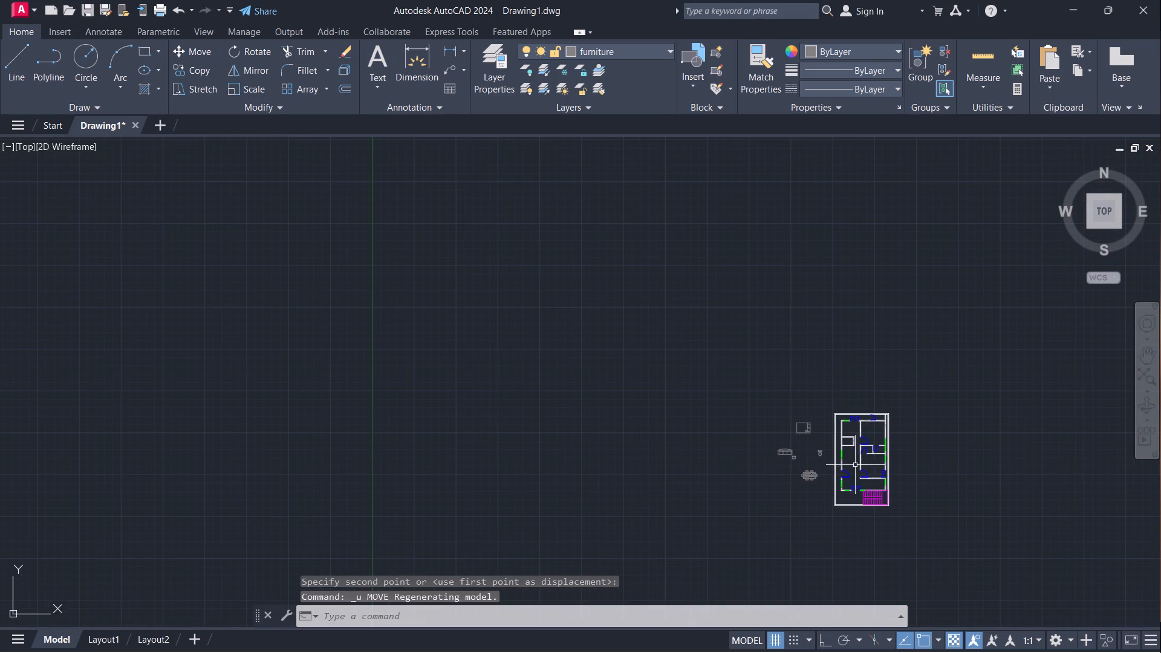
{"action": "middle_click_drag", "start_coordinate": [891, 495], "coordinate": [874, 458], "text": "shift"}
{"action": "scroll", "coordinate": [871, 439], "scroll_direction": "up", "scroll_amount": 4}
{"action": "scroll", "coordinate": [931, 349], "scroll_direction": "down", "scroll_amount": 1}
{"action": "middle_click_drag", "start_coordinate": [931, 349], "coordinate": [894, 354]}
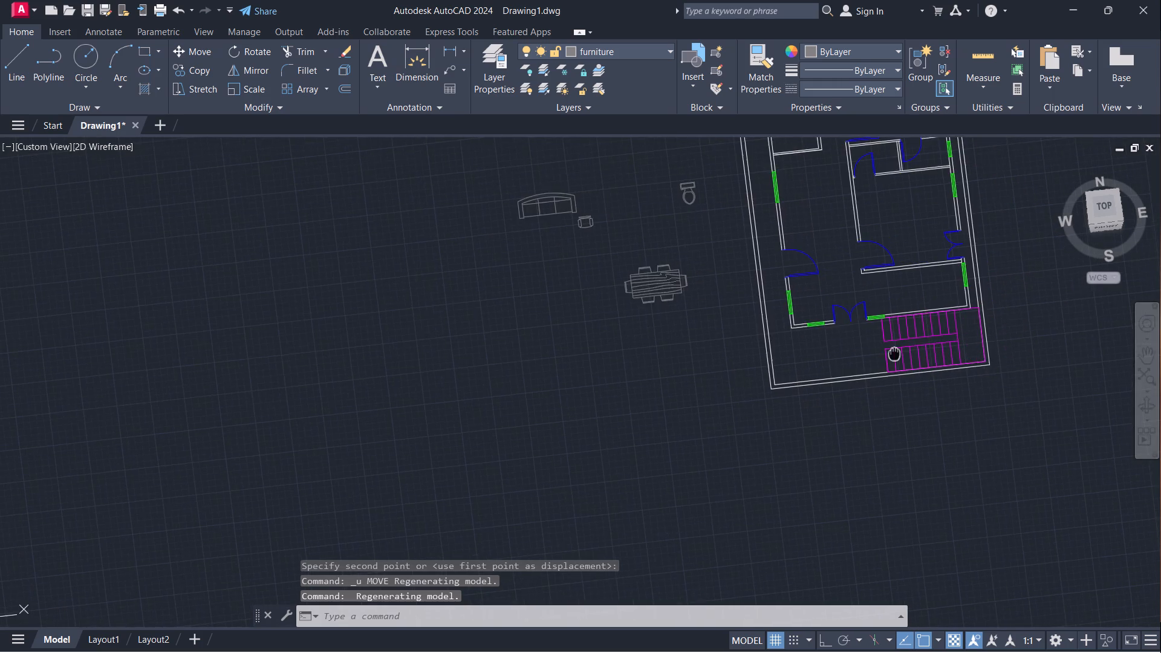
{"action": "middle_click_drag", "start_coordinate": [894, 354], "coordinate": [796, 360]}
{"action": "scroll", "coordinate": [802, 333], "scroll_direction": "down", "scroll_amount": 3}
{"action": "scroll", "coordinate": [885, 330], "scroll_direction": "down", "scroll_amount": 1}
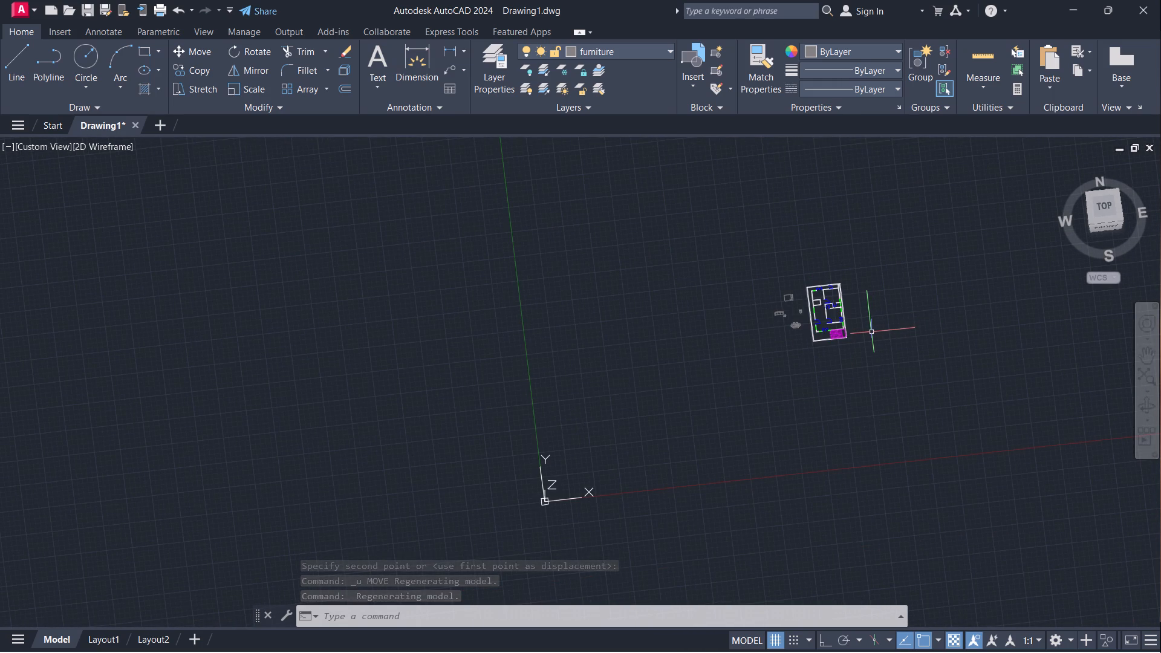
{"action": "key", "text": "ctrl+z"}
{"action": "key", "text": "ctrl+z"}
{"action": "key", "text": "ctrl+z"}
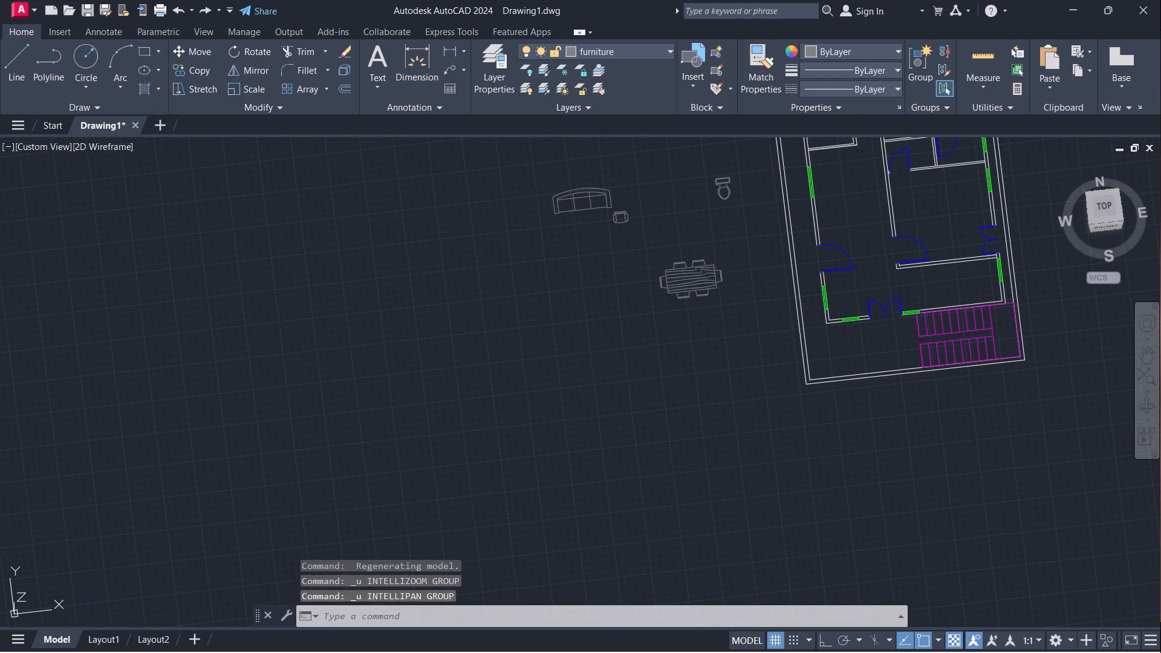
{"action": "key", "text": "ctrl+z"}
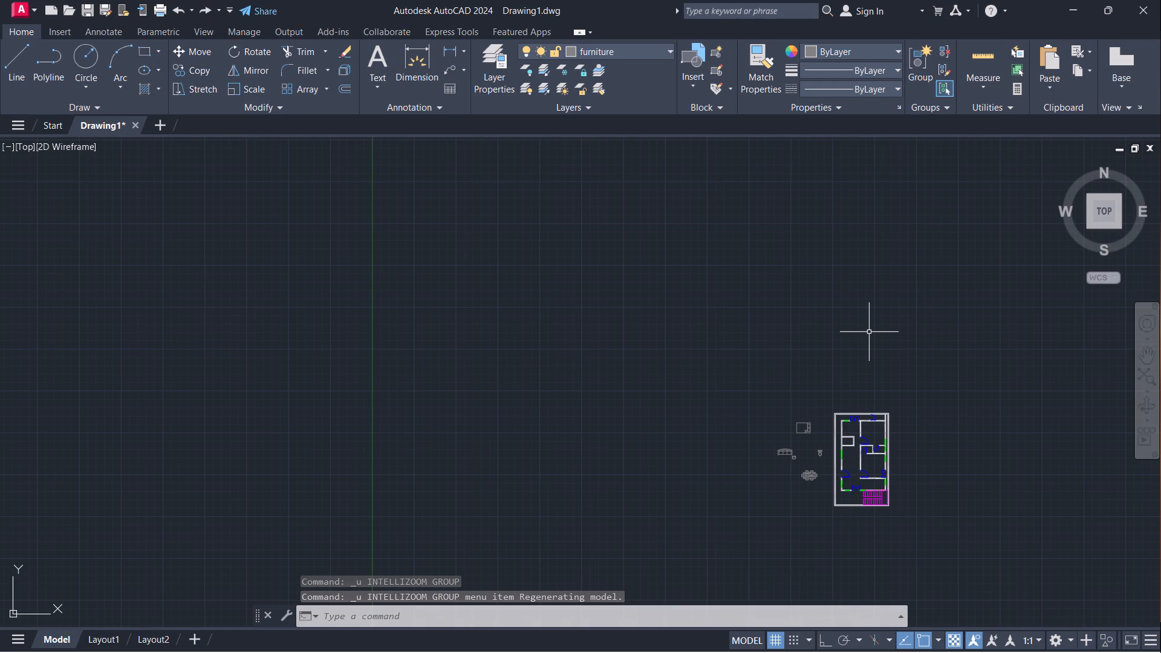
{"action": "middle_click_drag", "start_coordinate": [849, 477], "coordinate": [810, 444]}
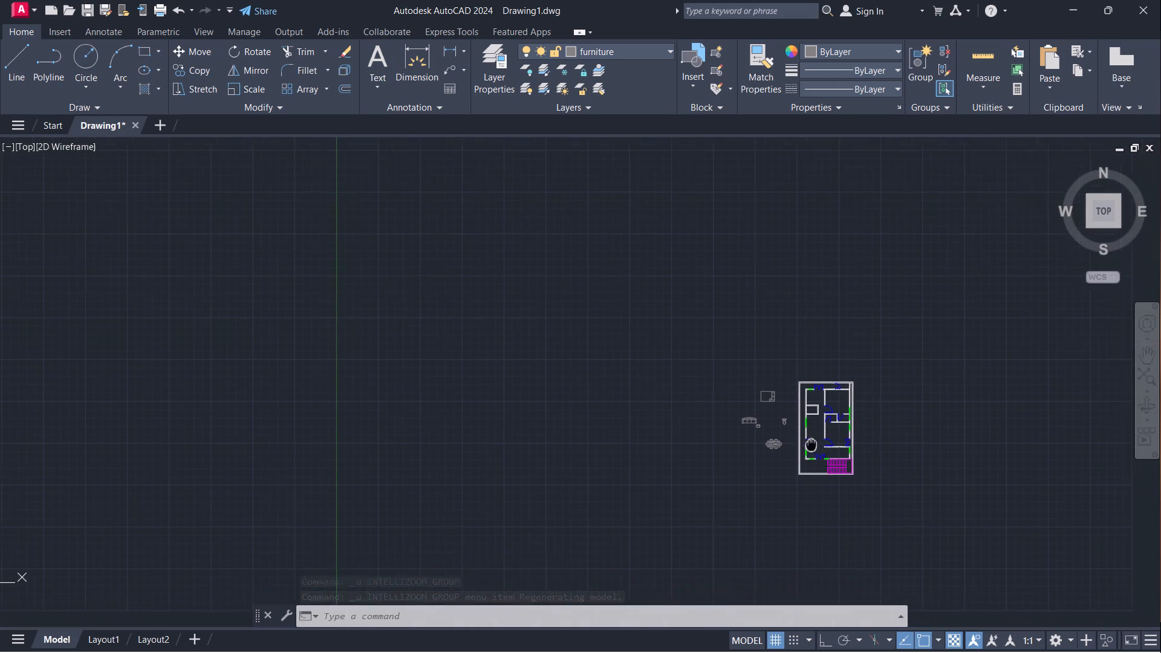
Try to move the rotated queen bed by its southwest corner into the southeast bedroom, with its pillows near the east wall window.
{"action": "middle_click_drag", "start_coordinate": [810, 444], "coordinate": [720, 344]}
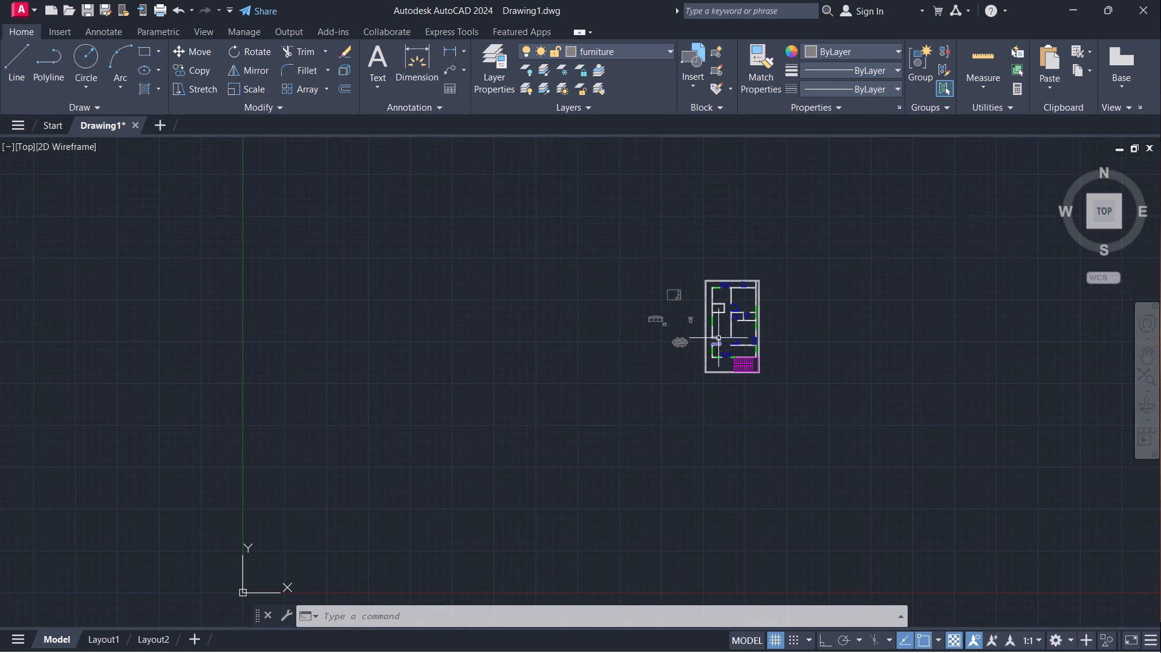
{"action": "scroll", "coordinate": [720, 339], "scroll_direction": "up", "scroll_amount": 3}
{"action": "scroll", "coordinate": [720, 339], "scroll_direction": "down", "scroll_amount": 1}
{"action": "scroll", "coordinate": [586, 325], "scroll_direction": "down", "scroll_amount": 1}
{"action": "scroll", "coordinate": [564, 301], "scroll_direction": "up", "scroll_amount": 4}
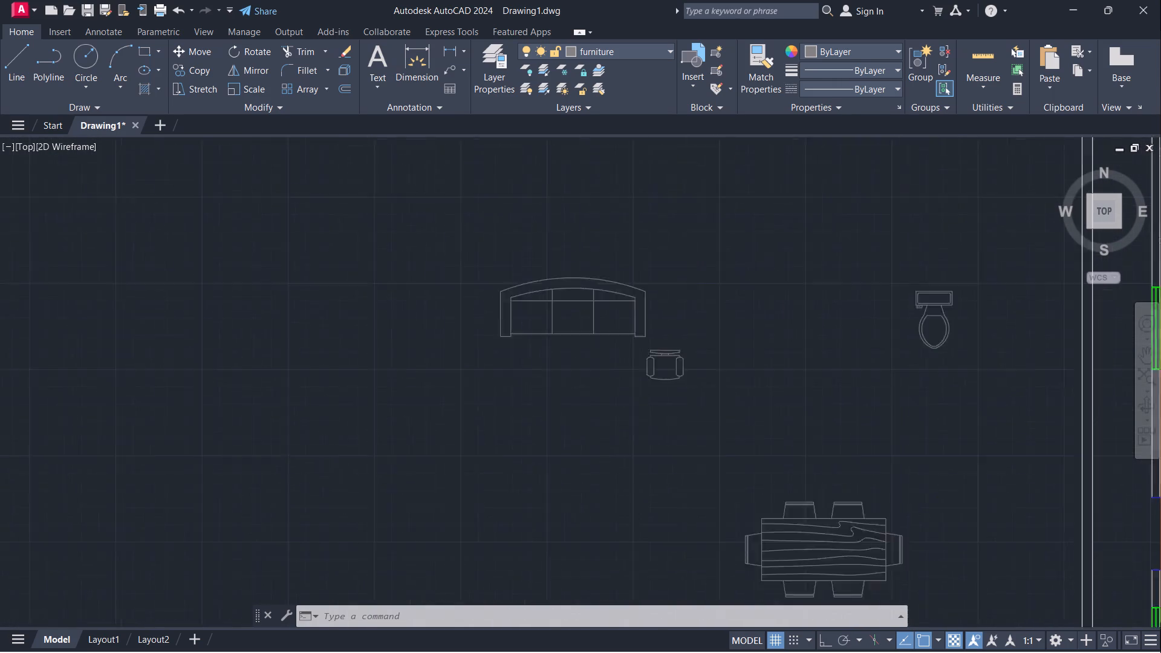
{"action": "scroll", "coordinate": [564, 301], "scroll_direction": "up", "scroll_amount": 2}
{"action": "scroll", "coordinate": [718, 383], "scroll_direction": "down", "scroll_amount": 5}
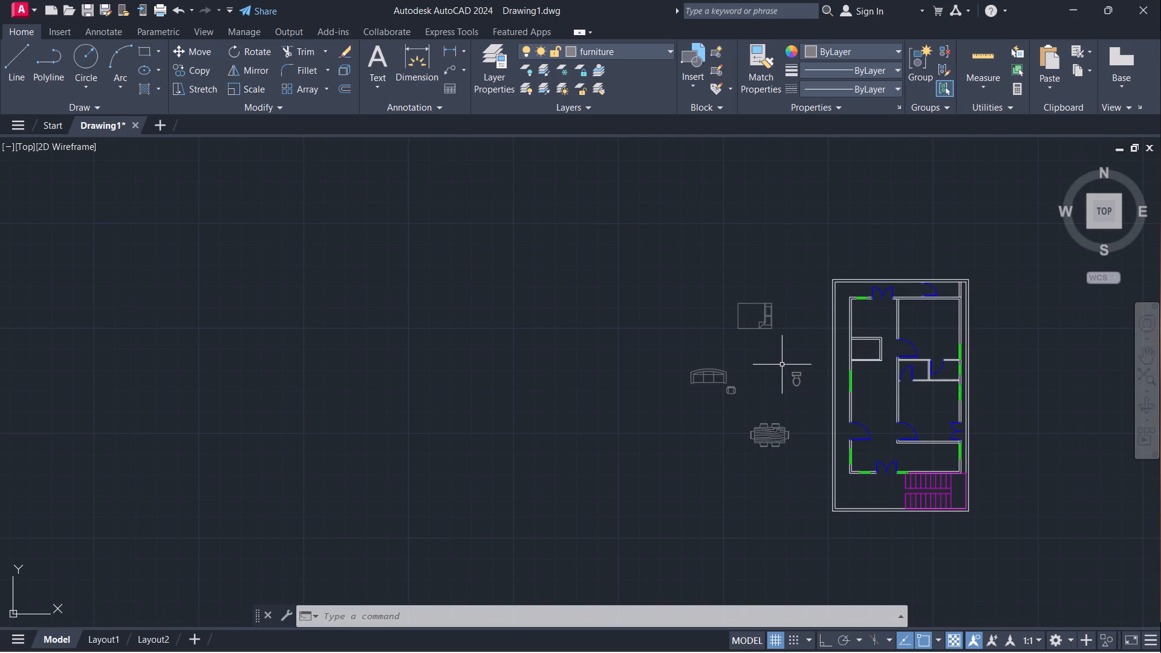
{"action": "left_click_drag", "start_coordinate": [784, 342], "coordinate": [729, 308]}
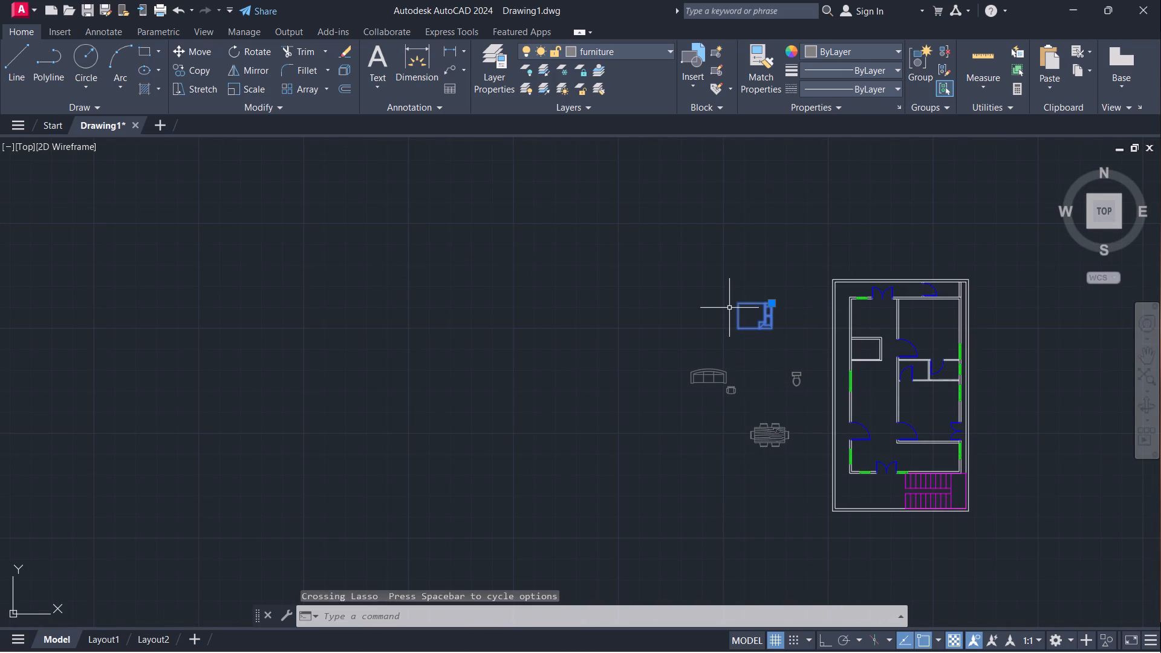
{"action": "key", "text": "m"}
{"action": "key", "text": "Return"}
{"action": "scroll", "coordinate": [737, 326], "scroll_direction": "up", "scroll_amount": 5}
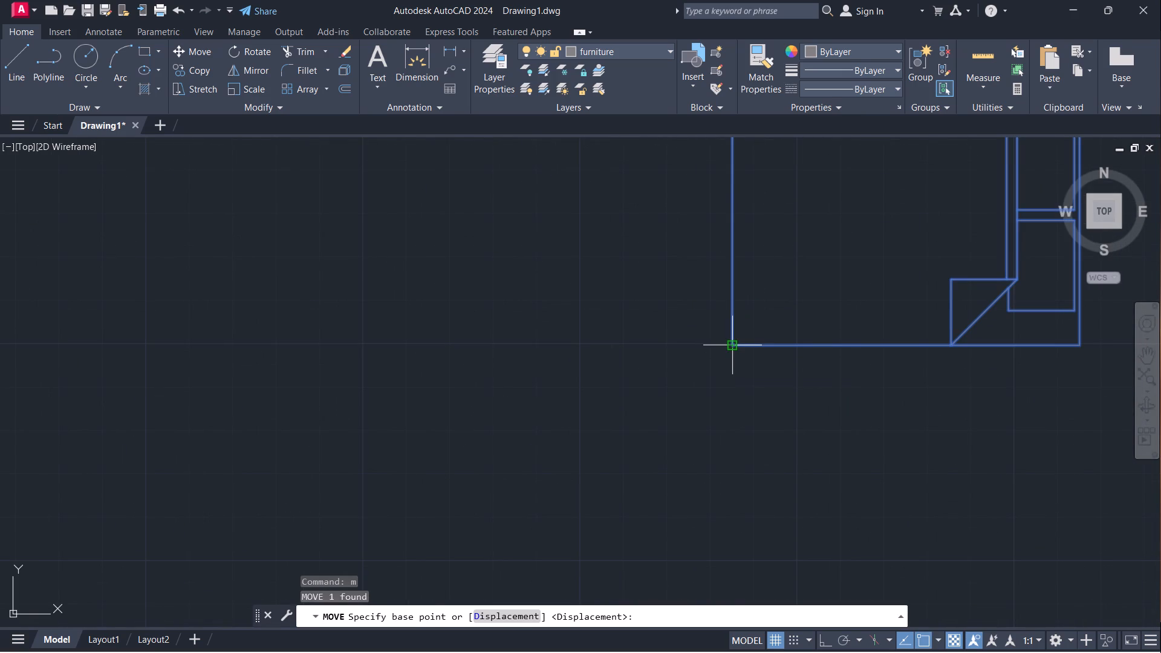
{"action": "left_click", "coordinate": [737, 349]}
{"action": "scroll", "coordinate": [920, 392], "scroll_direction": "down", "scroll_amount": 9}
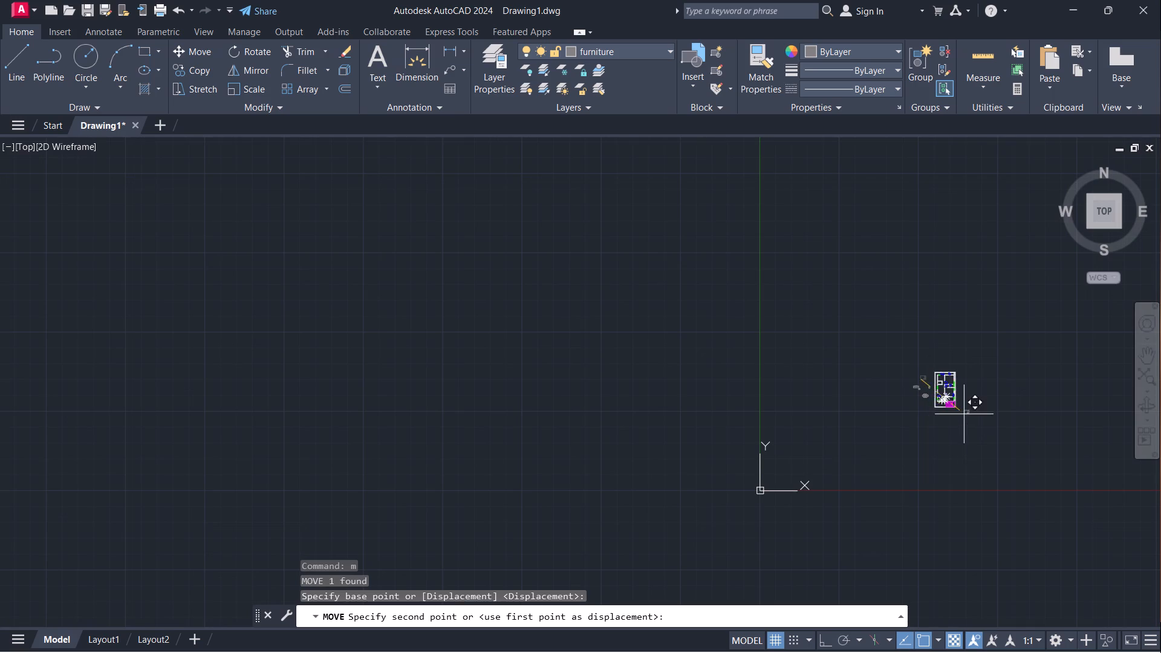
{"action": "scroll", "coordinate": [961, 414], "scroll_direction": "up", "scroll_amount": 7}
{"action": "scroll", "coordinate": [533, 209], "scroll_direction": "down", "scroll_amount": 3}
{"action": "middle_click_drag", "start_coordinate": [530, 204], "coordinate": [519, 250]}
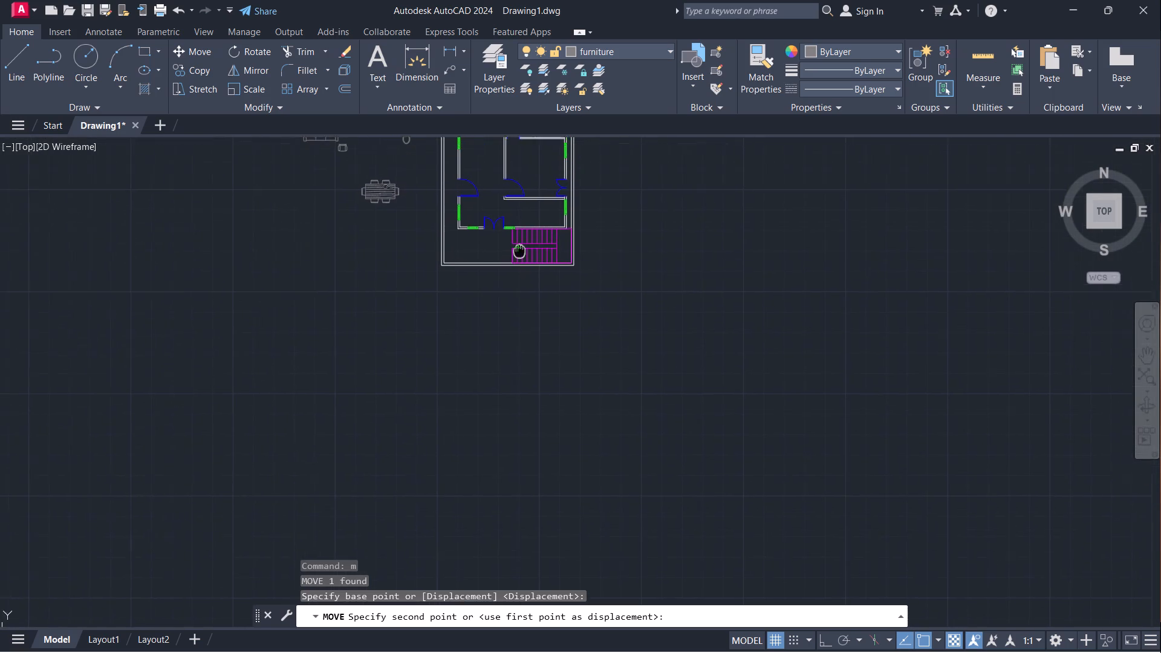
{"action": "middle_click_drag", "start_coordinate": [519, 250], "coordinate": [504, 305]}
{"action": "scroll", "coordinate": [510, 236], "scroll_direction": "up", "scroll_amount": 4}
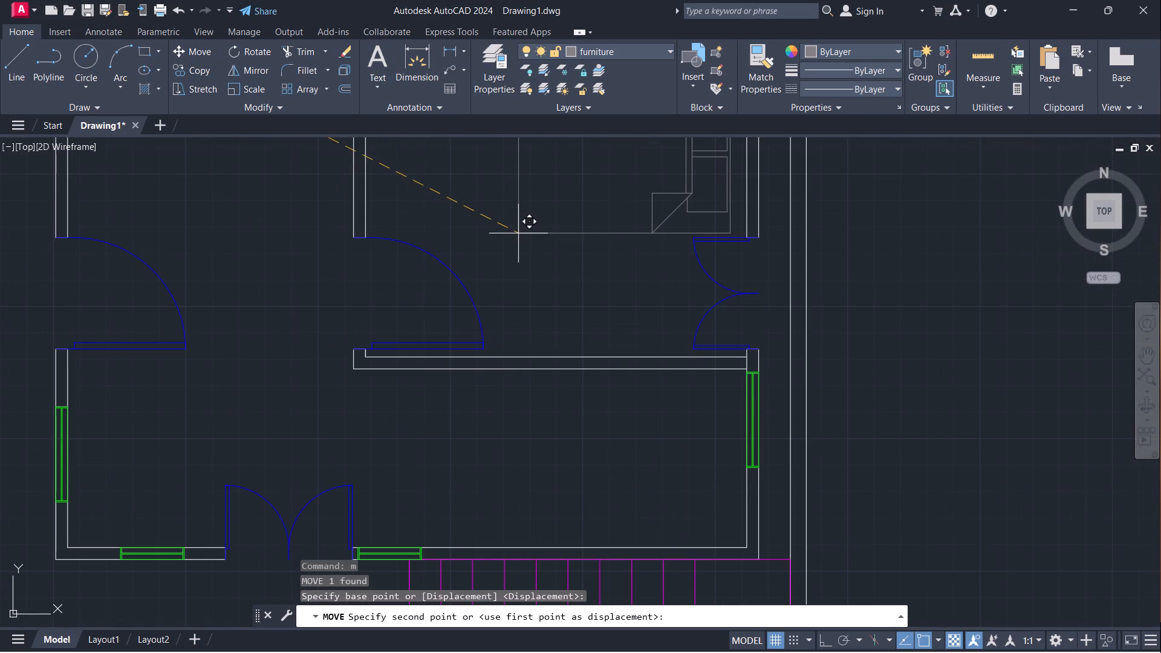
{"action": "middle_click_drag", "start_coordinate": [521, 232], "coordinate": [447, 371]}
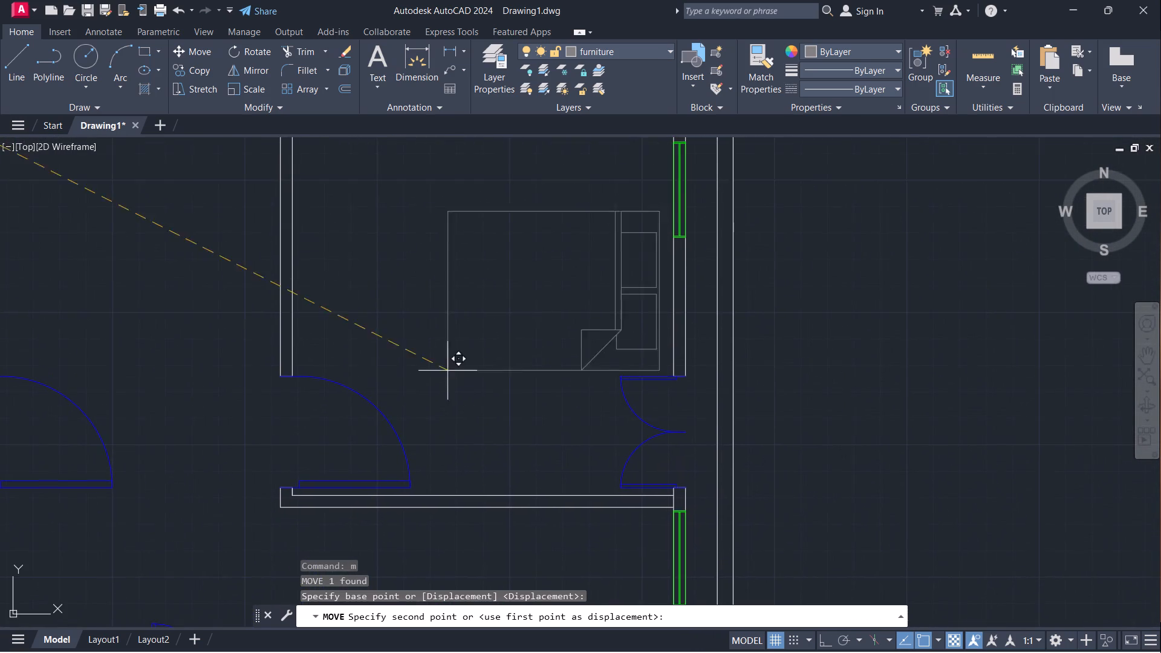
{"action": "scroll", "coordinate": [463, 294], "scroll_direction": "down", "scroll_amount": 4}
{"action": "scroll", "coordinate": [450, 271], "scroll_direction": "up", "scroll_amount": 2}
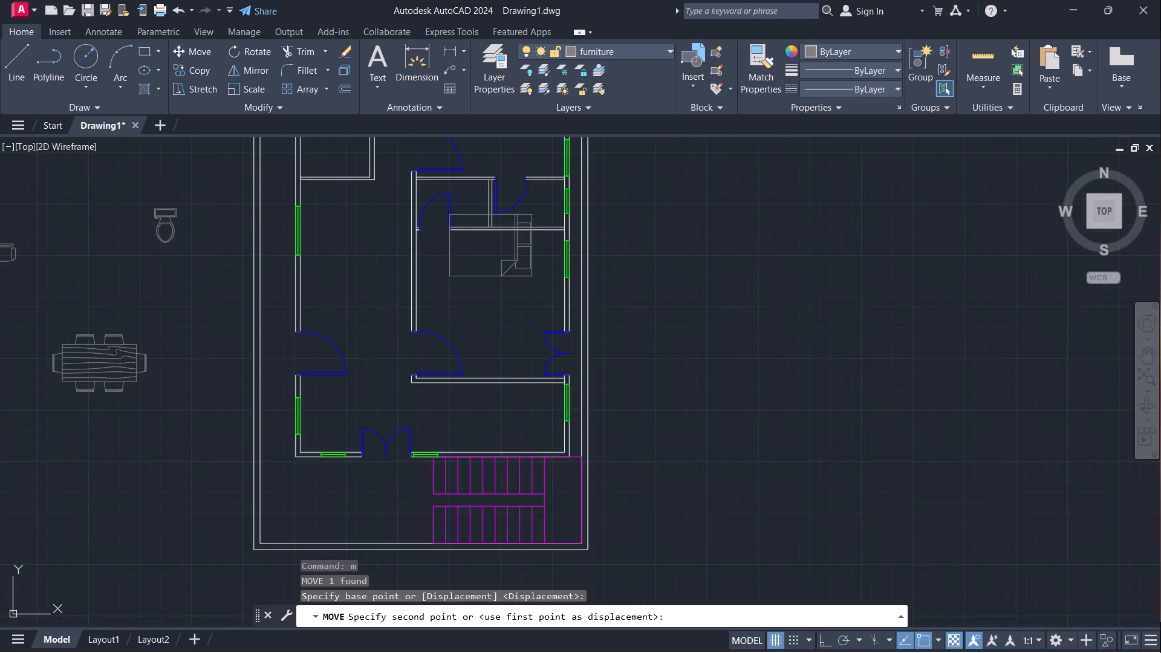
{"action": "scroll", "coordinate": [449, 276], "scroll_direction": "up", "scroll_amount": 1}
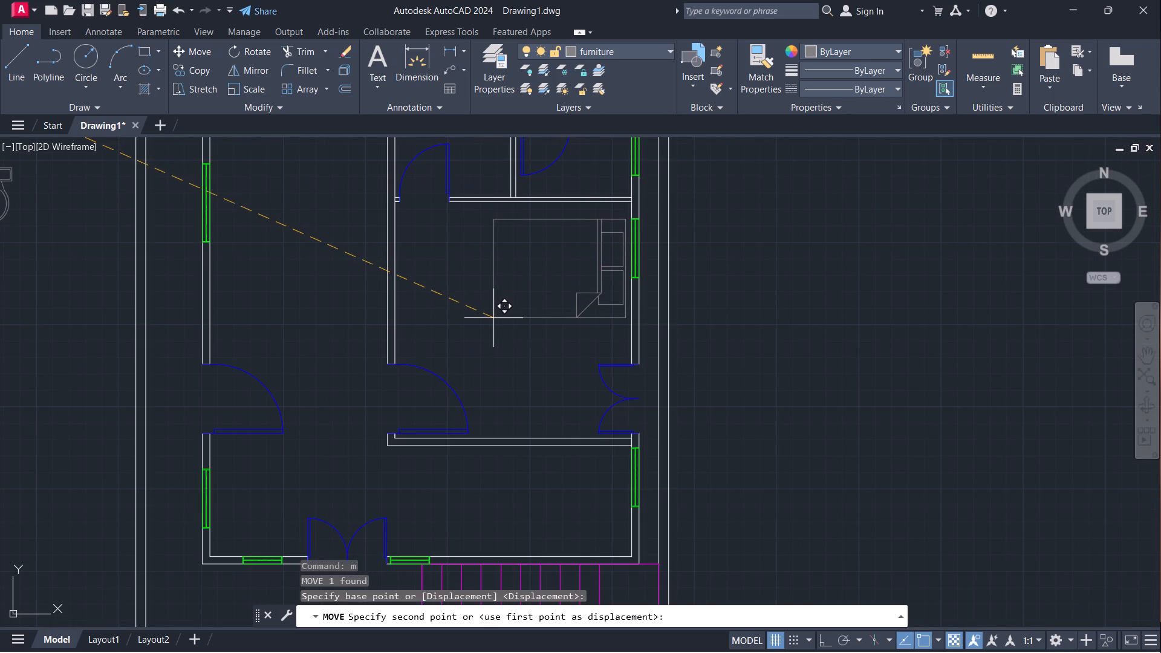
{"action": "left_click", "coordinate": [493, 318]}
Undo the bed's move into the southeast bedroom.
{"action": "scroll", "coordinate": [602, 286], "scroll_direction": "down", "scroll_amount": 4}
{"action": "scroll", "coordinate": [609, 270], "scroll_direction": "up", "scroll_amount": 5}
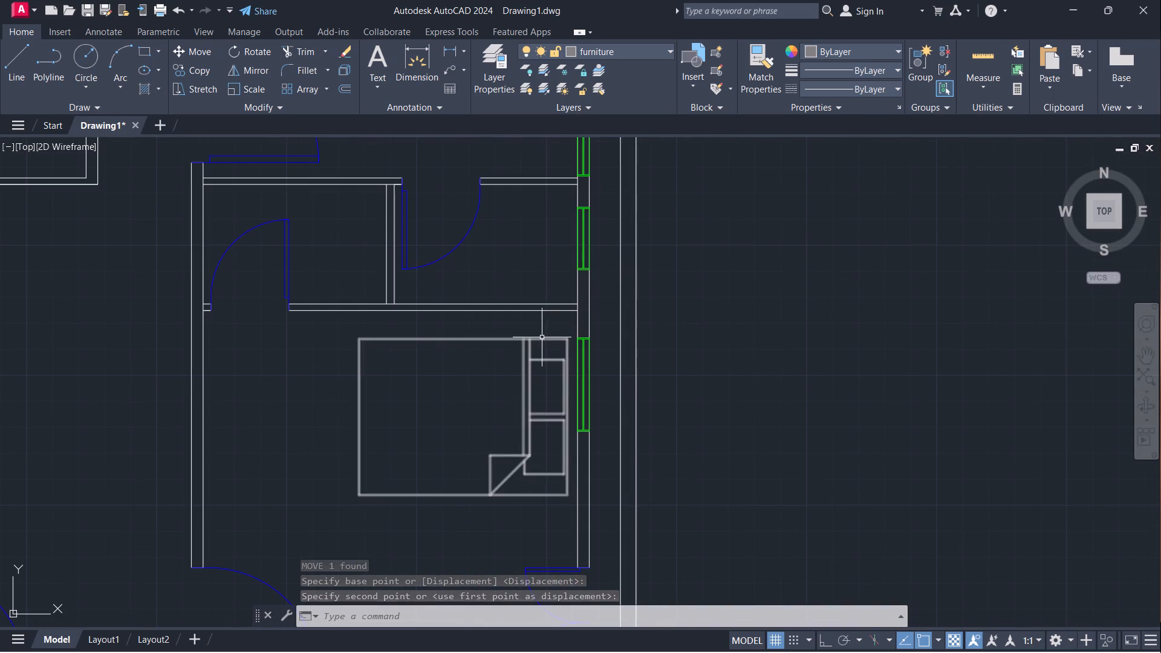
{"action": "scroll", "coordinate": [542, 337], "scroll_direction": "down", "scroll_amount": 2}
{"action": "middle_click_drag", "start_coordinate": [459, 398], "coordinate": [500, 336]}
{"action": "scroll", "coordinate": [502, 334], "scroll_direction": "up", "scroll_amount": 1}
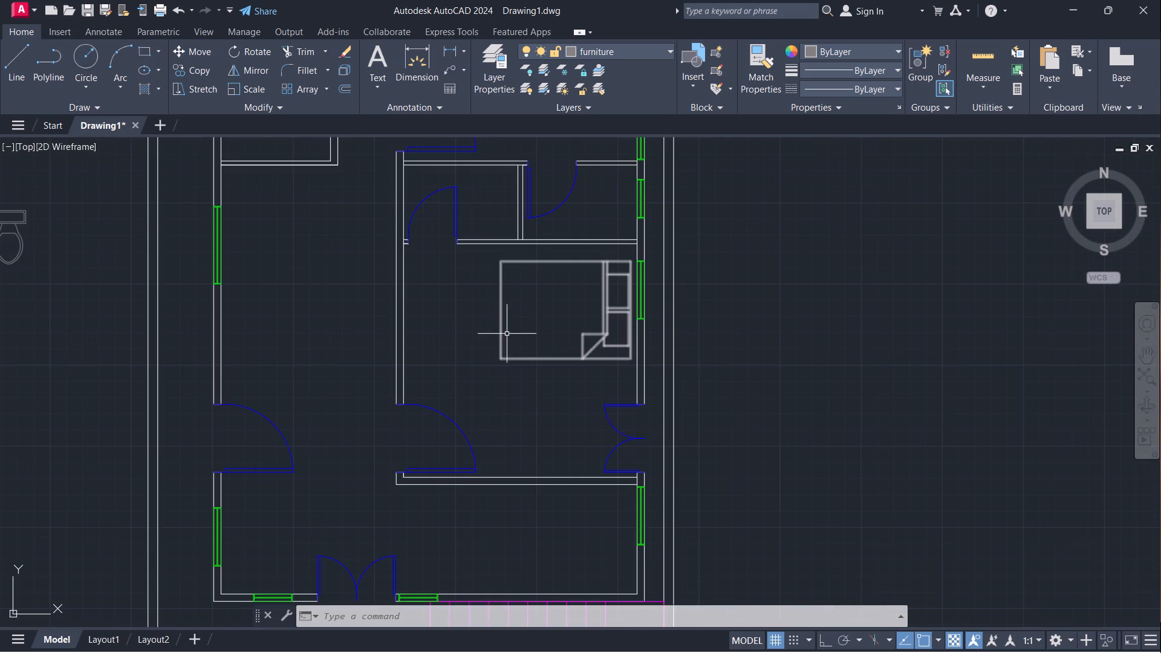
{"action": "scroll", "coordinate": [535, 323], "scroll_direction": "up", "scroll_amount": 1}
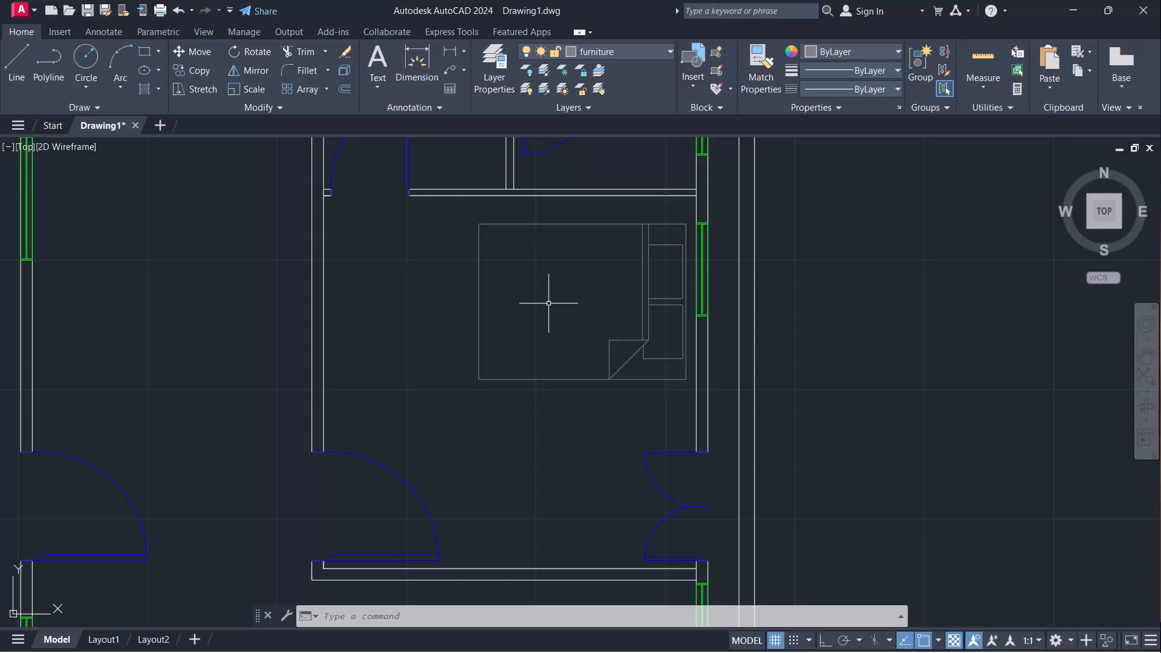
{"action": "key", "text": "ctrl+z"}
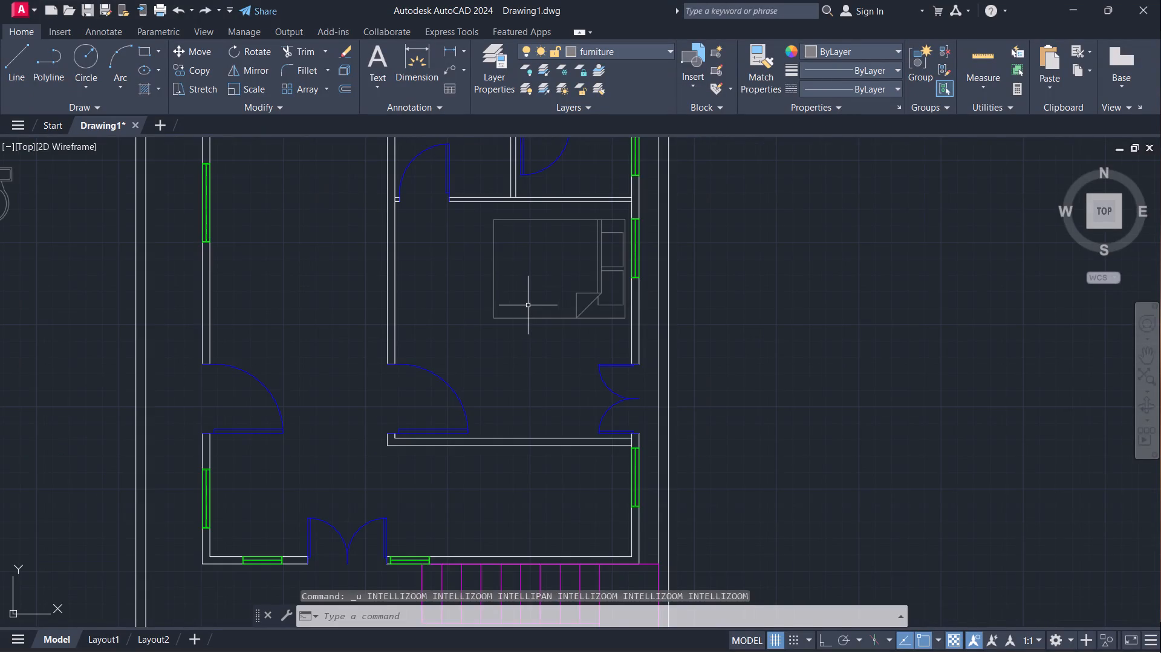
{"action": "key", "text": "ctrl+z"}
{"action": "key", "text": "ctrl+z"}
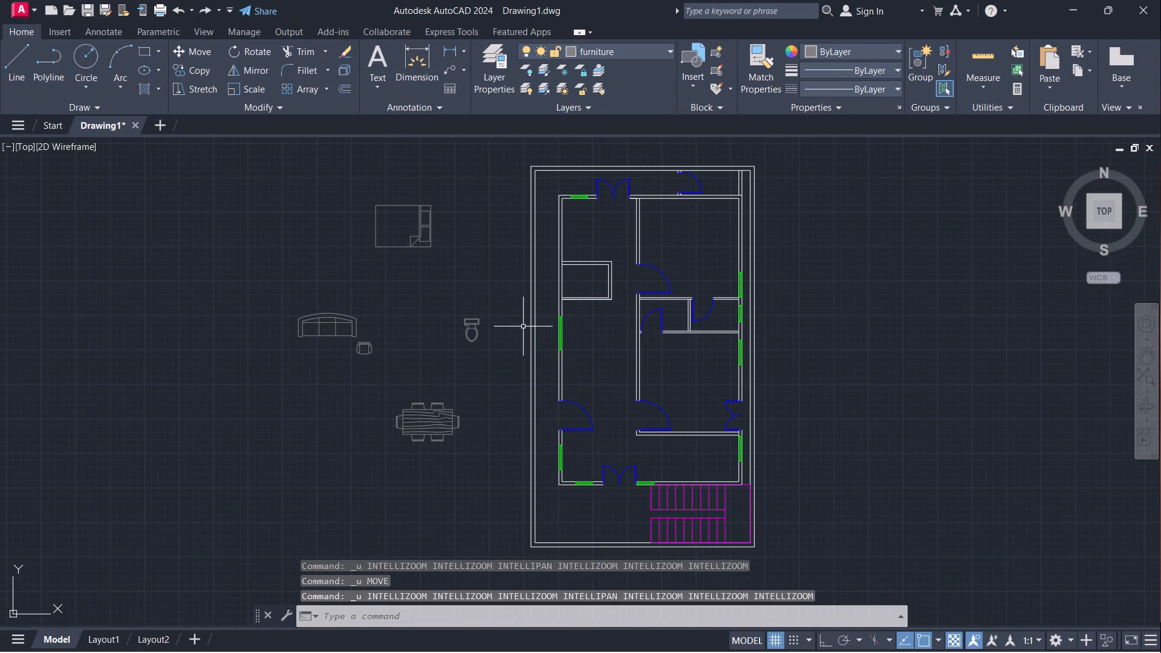
Move the queen bed from a base point inside its outline into the southeast bedroom, with its pillows against the east wall window.
{"action": "scroll", "coordinate": [515, 329], "scroll_direction": "up", "scroll_amount": 5}
{"action": "scroll", "coordinate": [403, 277], "scroll_direction": "down", "scroll_amount": 3}
{"action": "scroll", "coordinate": [198, 314], "scroll_direction": "down", "scroll_amount": 3}
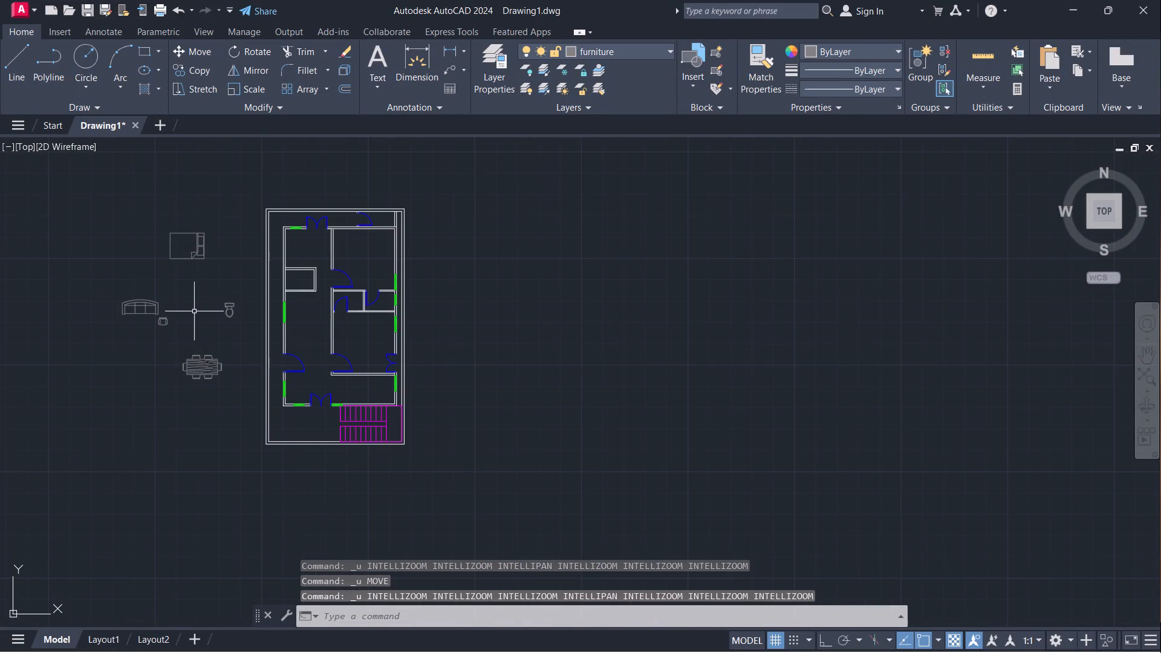
{"action": "middle_click_drag", "start_coordinate": [194, 310], "coordinate": [314, 418]}
{"action": "scroll", "coordinate": [304, 392], "scroll_direction": "up", "scroll_amount": 2}
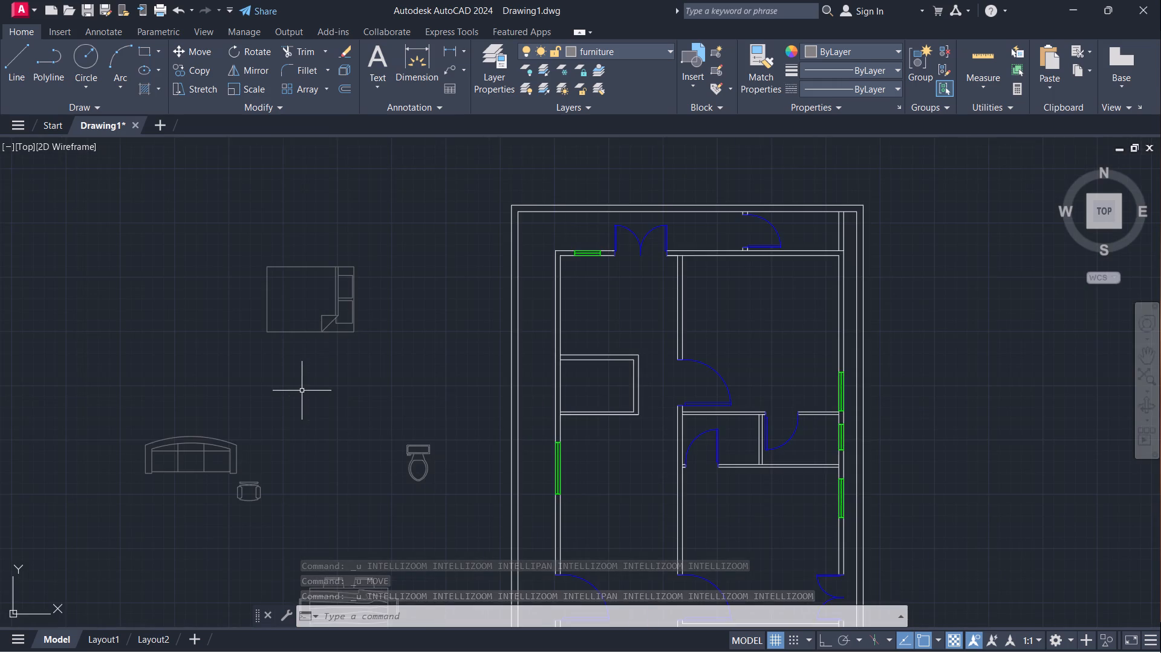
{"action": "scroll", "coordinate": [302, 391], "scroll_direction": "up", "scroll_amount": 4}
{"action": "scroll", "coordinate": [348, 352], "scroll_direction": "down", "scroll_amount": 4}
{"action": "middle_click_drag", "start_coordinate": [500, 283], "coordinate": [427, 357]}
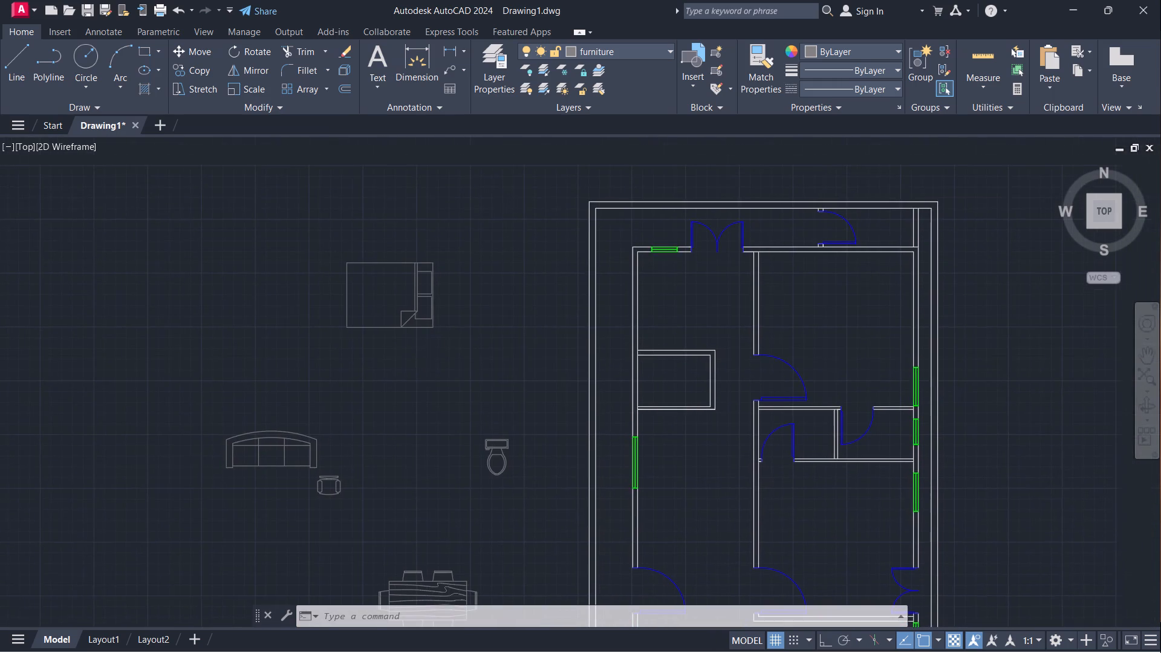
{"action": "scroll", "coordinate": [414, 337], "scroll_direction": "up", "scroll_amount": 3}
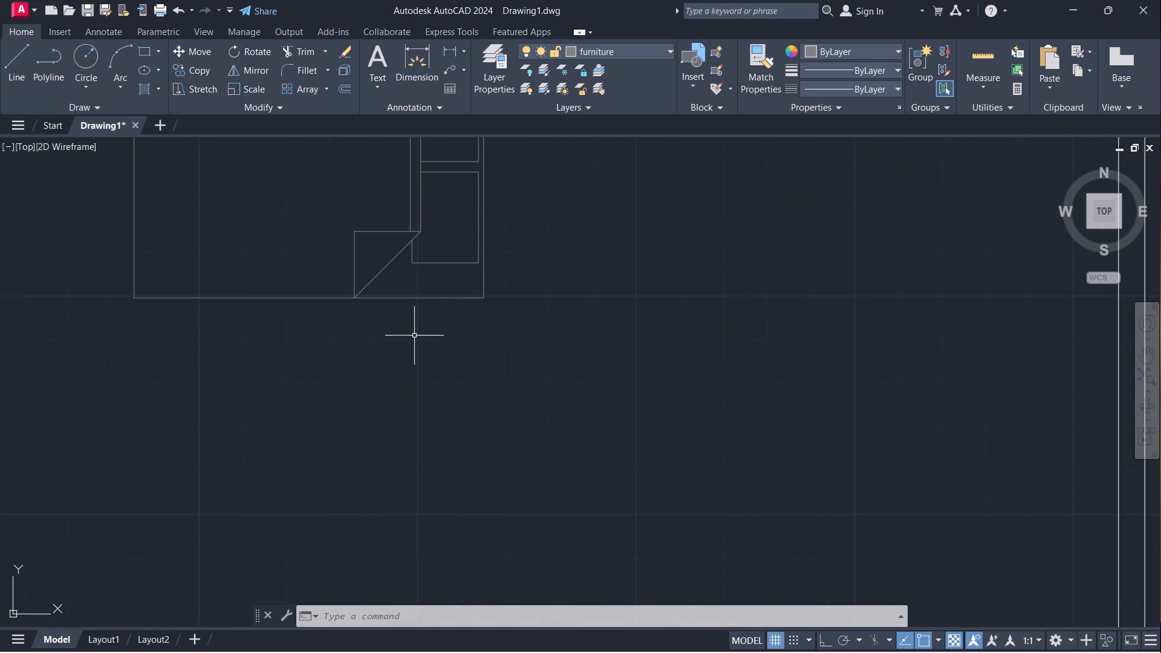
{"action": "scroll", "coordinate": [398, 255], "scroll_direction": "down", "scroll_amount": 2}
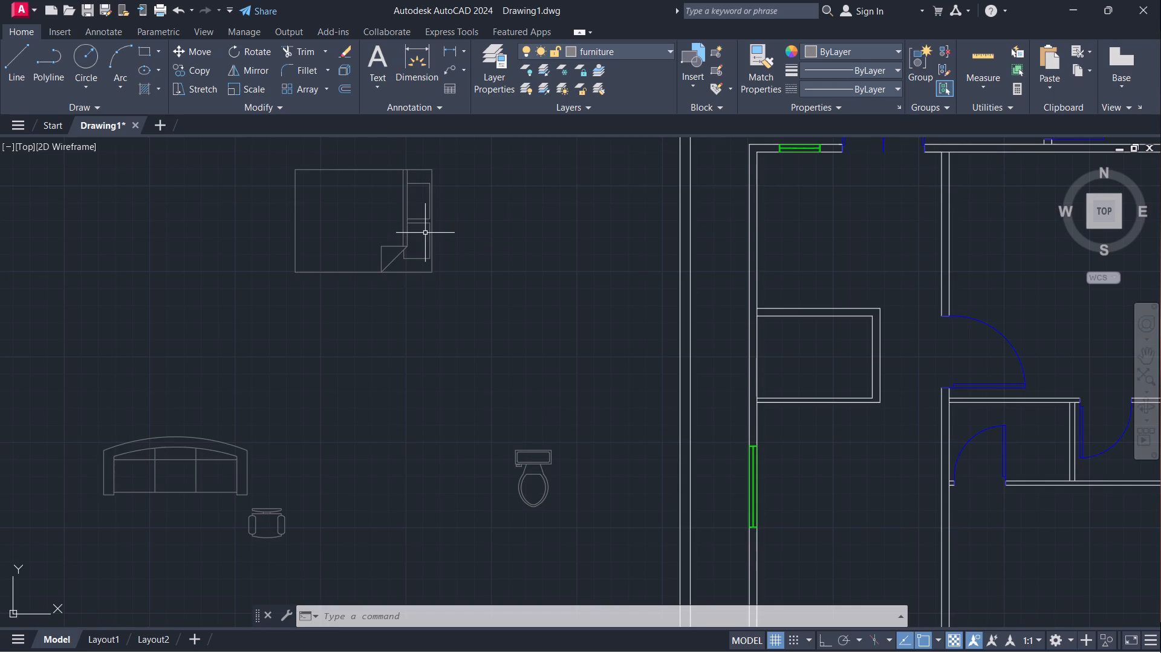
{"action": "scroll", "coordinate": [424, 233], "scroll_direction": "down", "scroll_amount": 2}
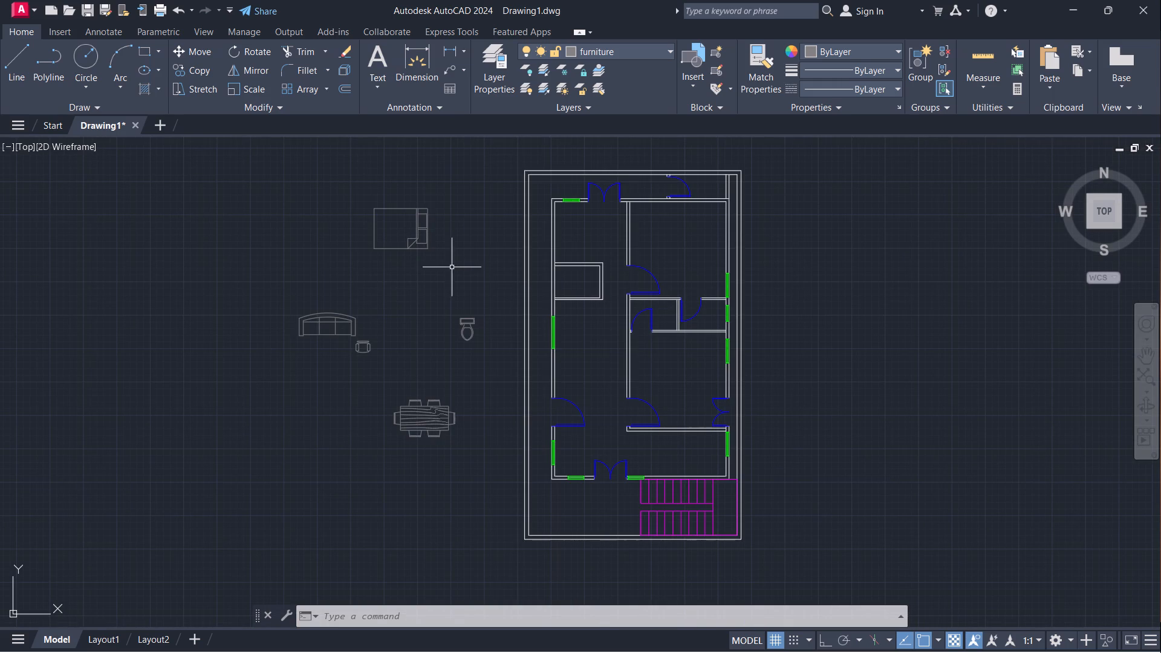
{"action": "left_click", "coordinate": [453, 267]}
{"action": "left_click", "coordinate": [371, 204]}
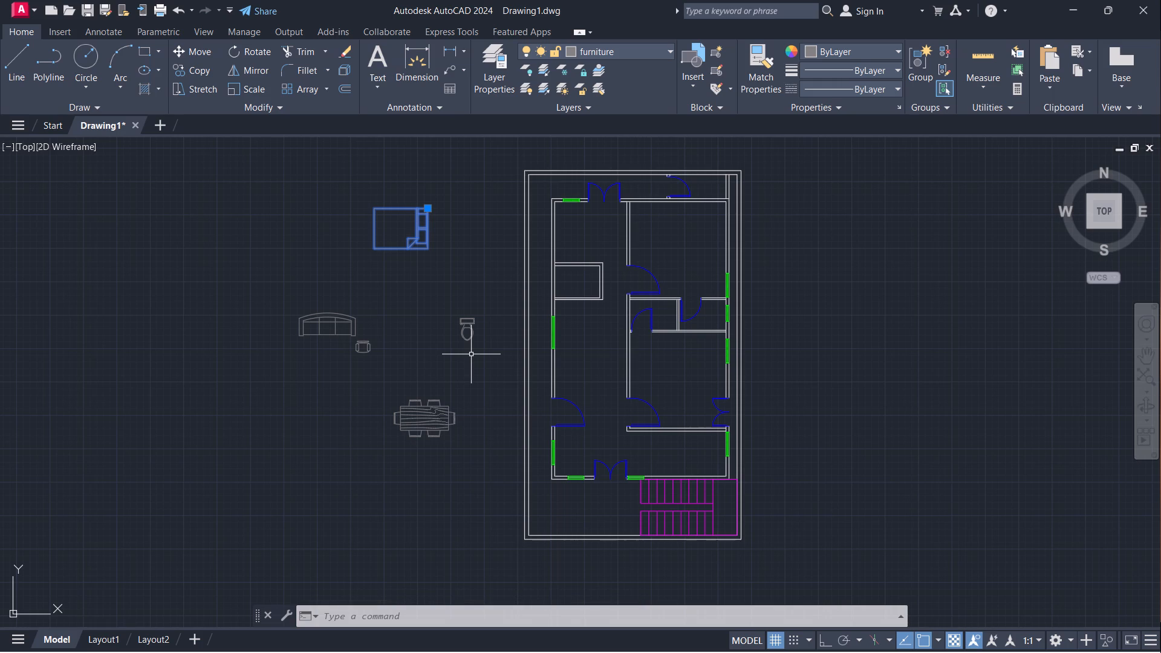
{"action": "key", "text": "m"}
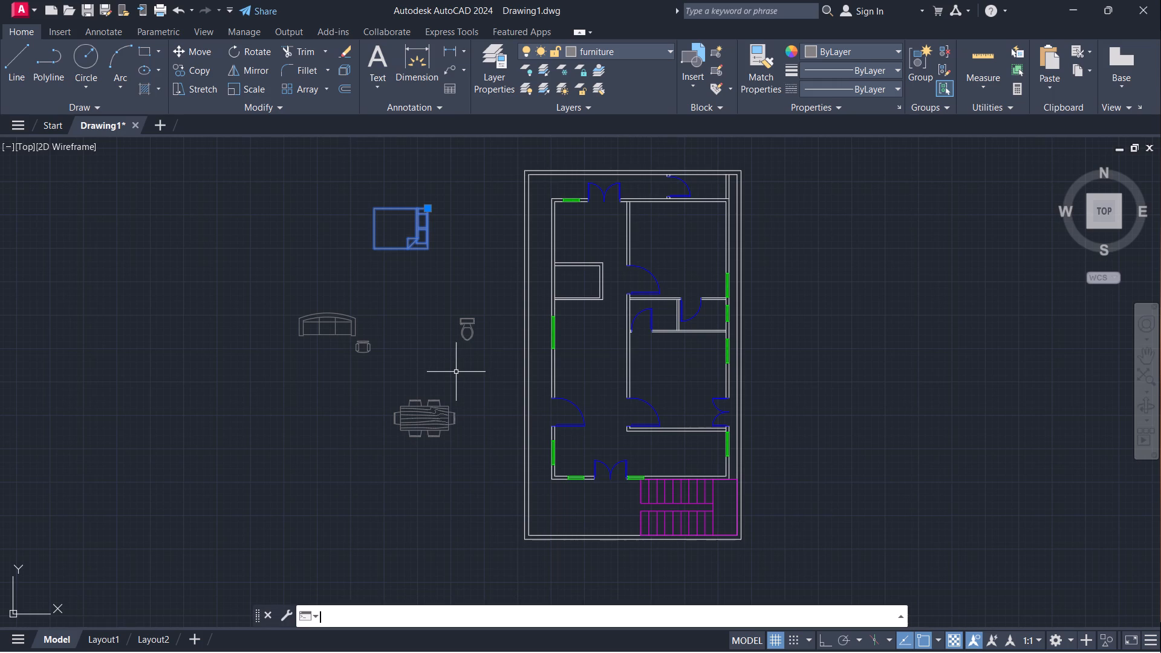
{"action": "key", "text": "Return"}
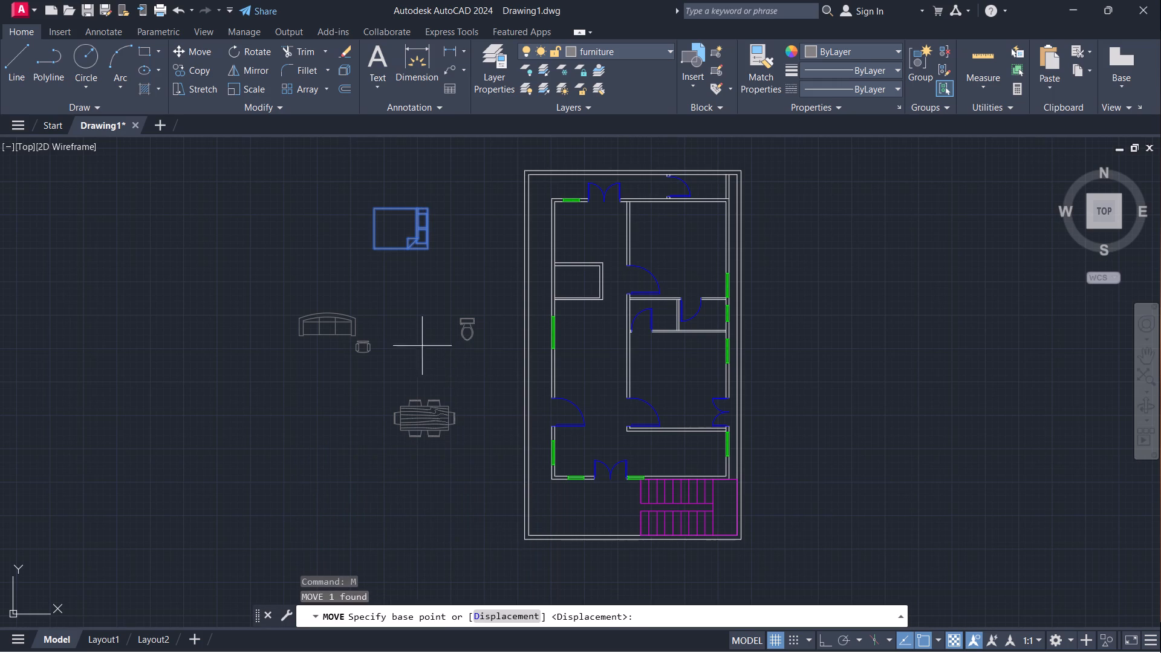
{"action": "scroll", "coordinate": [396, 307], "scroll_direction": "up", "scroll_amount": 4}
{"action": "scroll", "coordinate": [474, 218], "scroll_direction": "down", "scroll_amount": 4}
{"action": "middle_click_drag", "start_coordinate": [488, 178], "coordinate": [486, 209]}
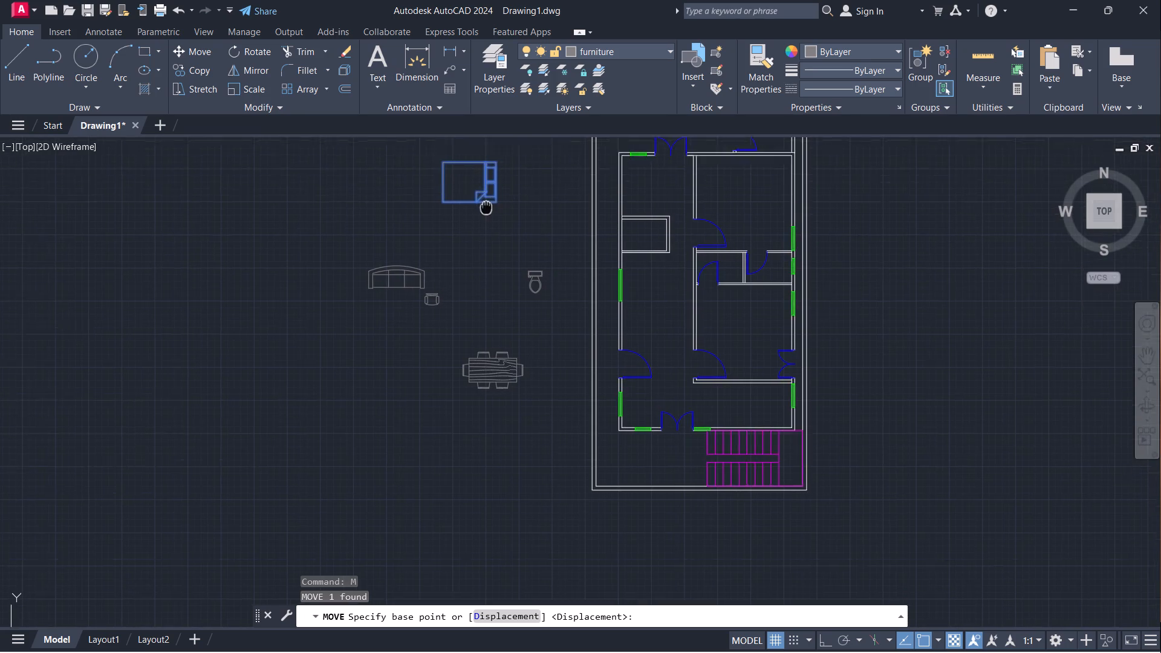
{"action": "middle_click_drag", "start_coordinate": [486, 209], "coordinate": [466, 287]}
{"action": "scroll", "coordinate": [447, 262], "scroll_direction": "up", "scroll_amount": 1}
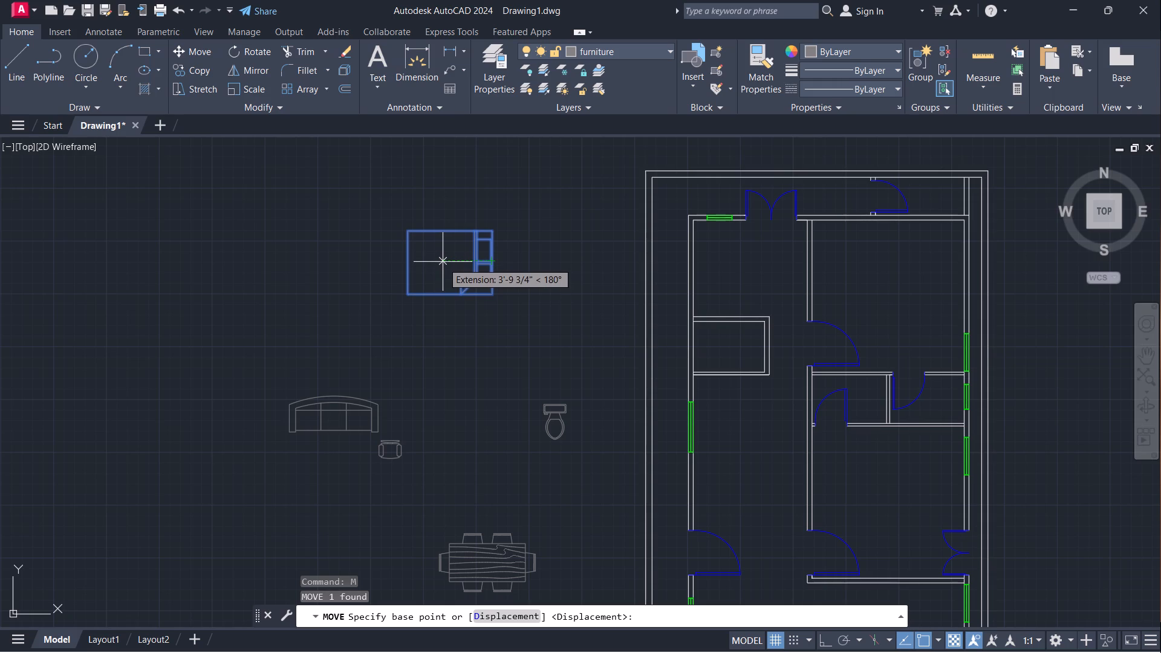
{"action": "left_click", "coordinate": [443, 261]}
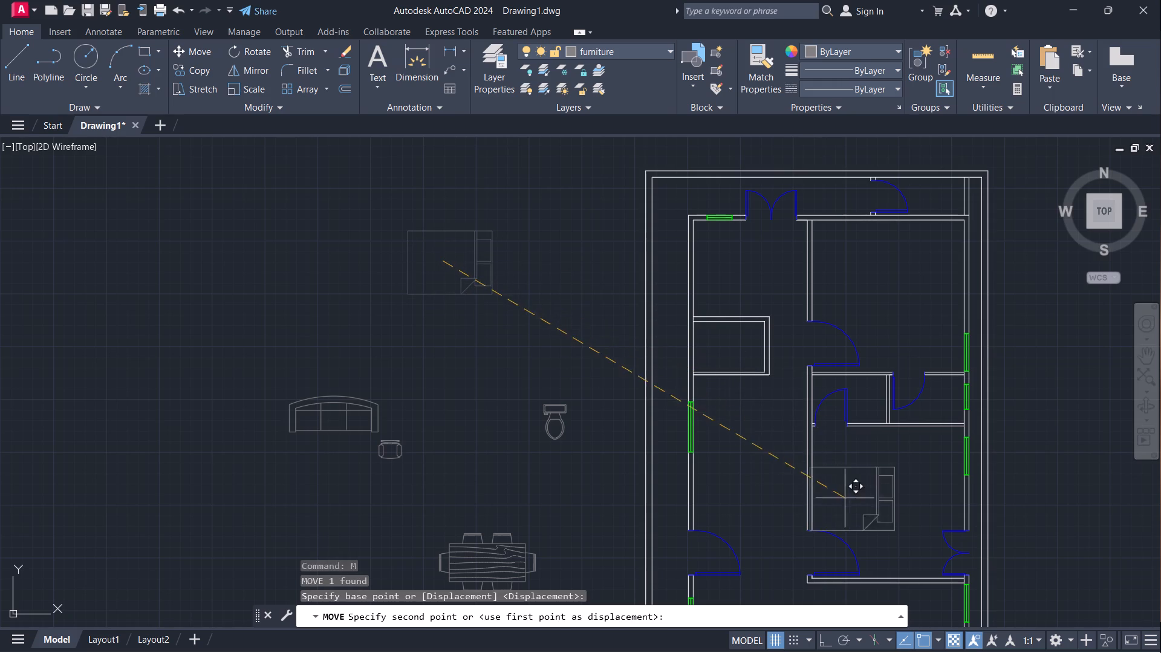
{"action": "scroll", "coordinate": [905, 489], "scroll_direction": "up", "scroll_amount": 1}
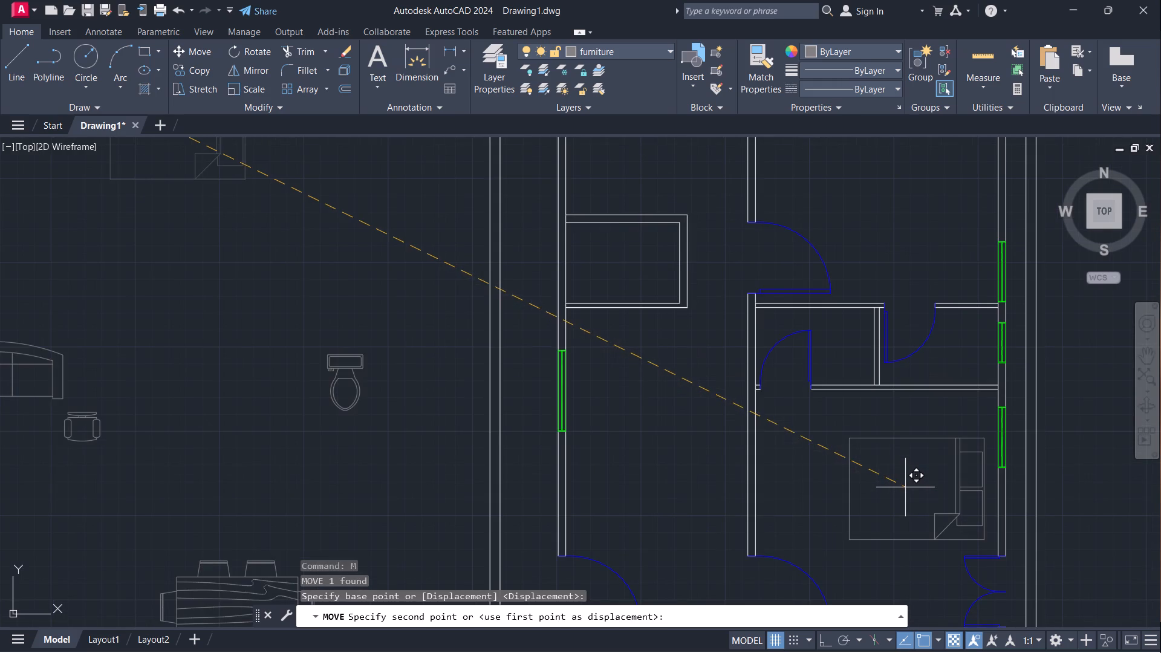
{"action": "middle_click_drag", "start_coordinate": [909, 487], "coordinate": [865, 391]}
{"action": "scroll", "coordinate": [911, 487], "scroll_direction": "down", "scroll_amount": 1}
{"action": "scroll", "coordinate": [856, 382], "scroll_direction": "up", "scroll_amount": 1}
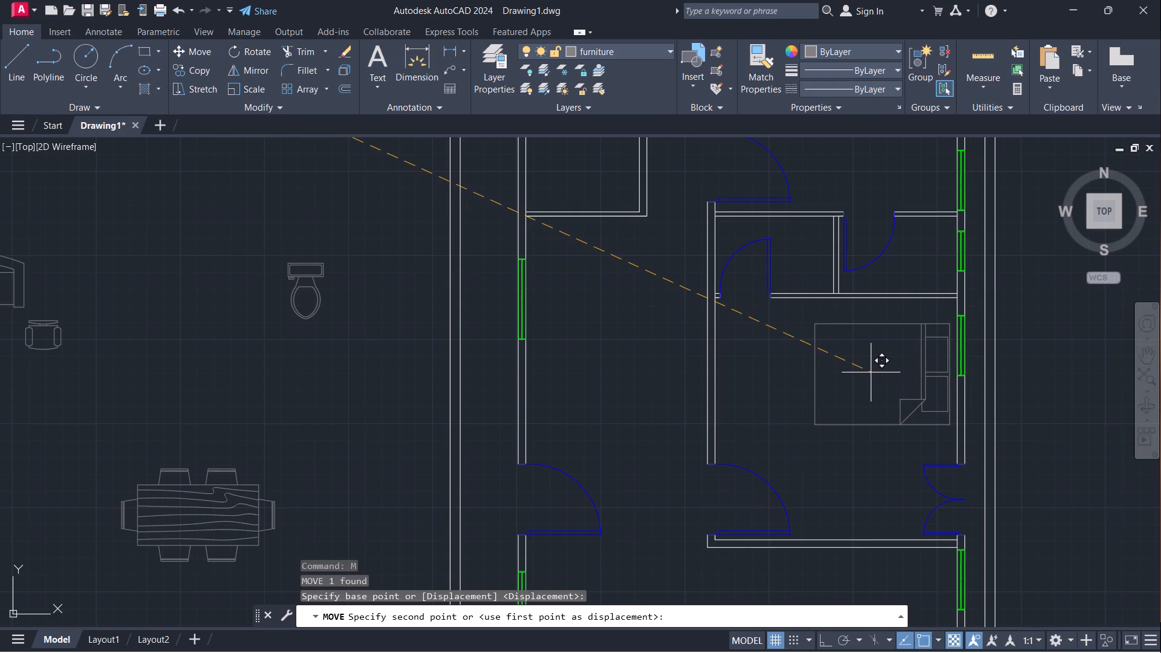
{"action": "scroll", "coordinate": [871, 372], "scroll_direction": "up", "scroll_amount": 2}
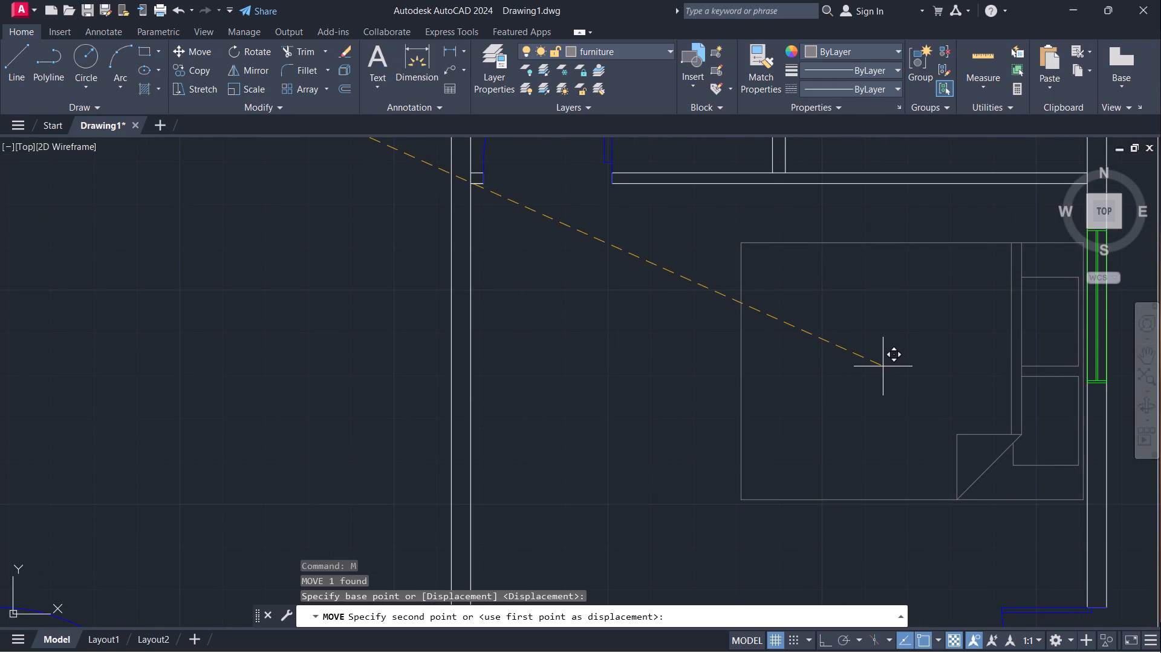
{"action": "left_click", "coordinate": [883, 366]}
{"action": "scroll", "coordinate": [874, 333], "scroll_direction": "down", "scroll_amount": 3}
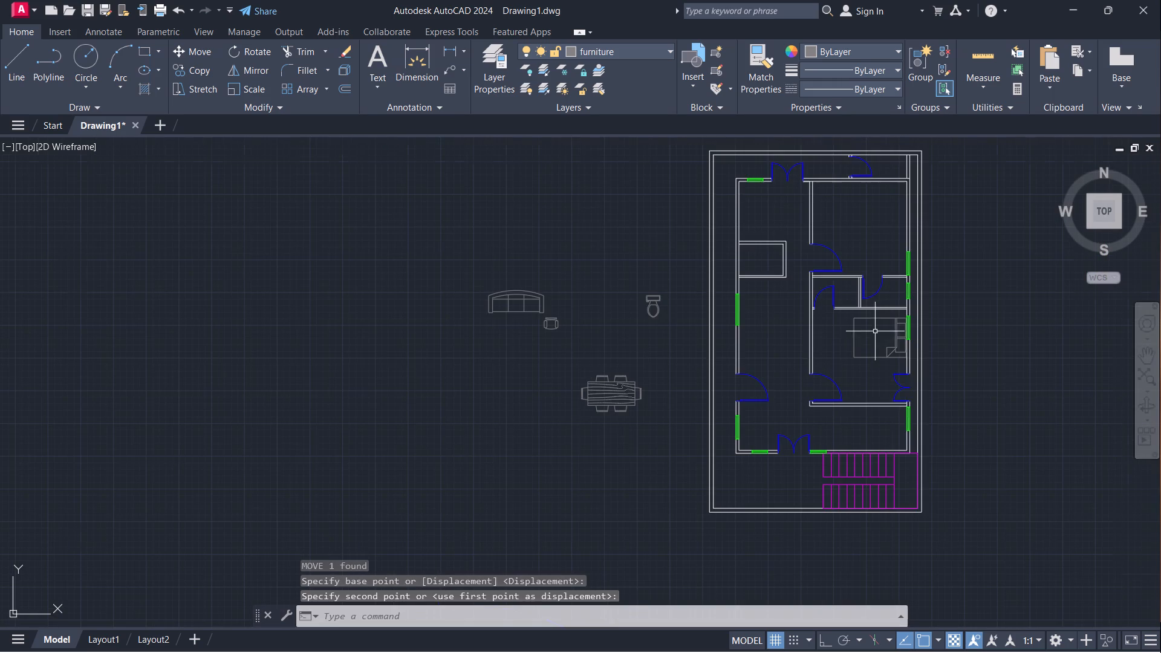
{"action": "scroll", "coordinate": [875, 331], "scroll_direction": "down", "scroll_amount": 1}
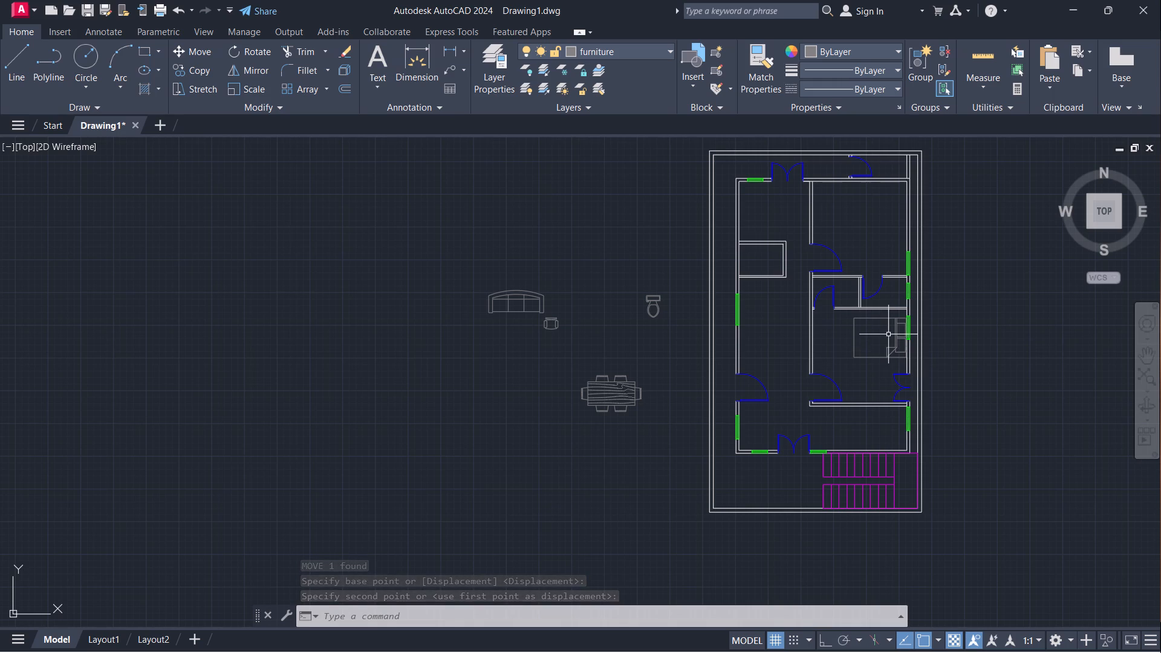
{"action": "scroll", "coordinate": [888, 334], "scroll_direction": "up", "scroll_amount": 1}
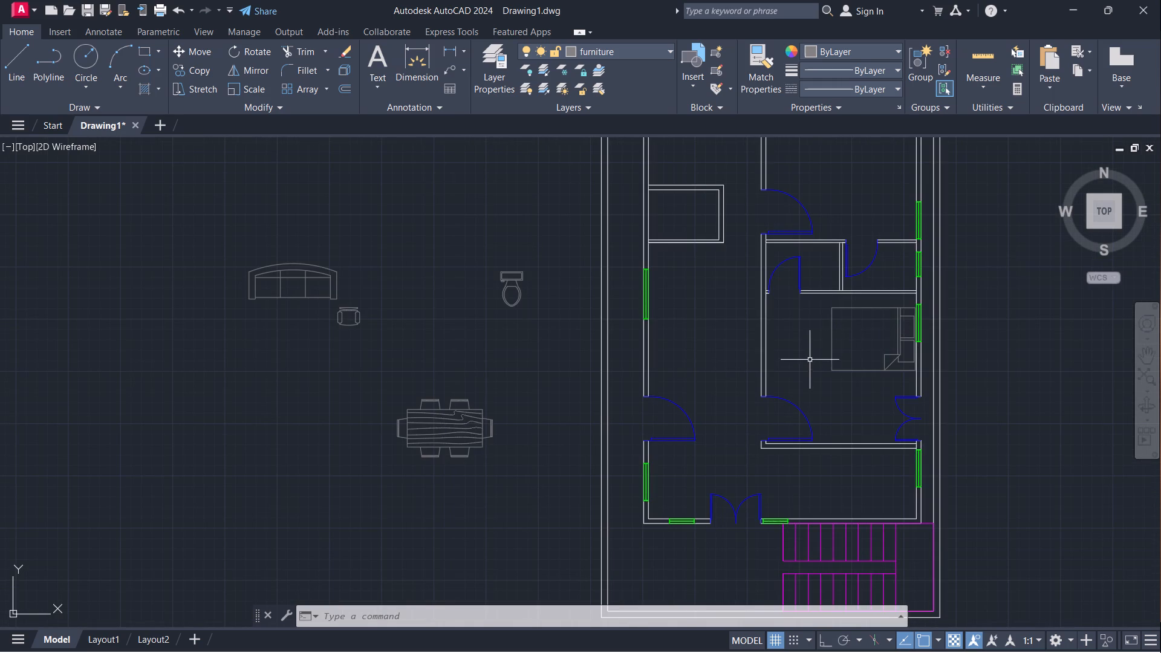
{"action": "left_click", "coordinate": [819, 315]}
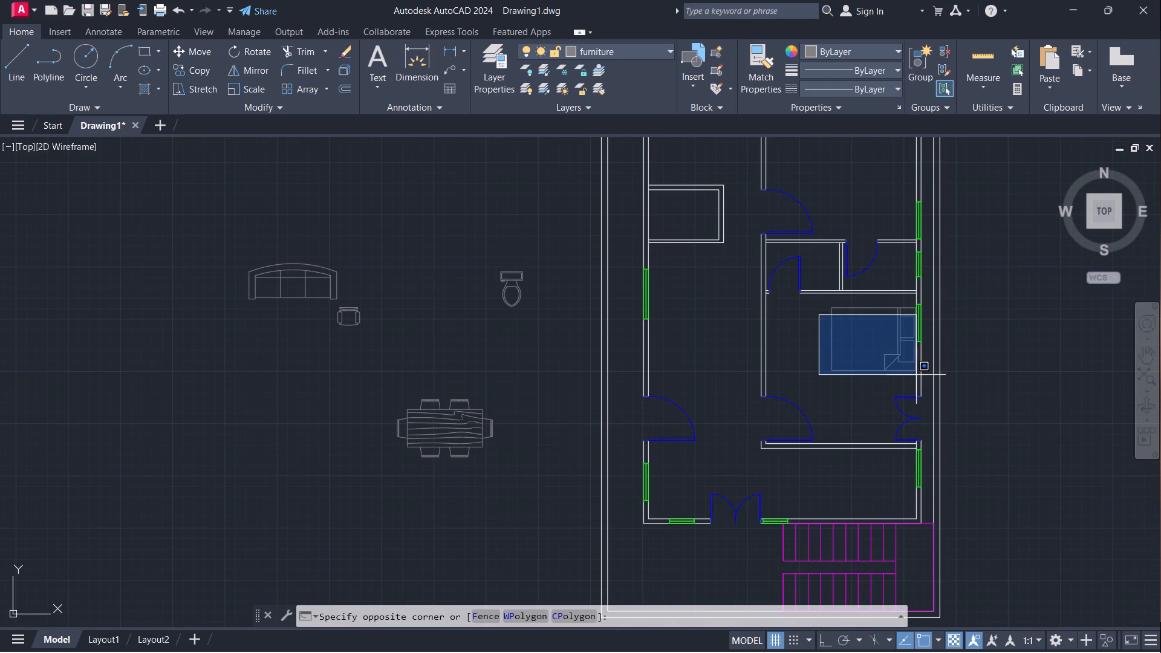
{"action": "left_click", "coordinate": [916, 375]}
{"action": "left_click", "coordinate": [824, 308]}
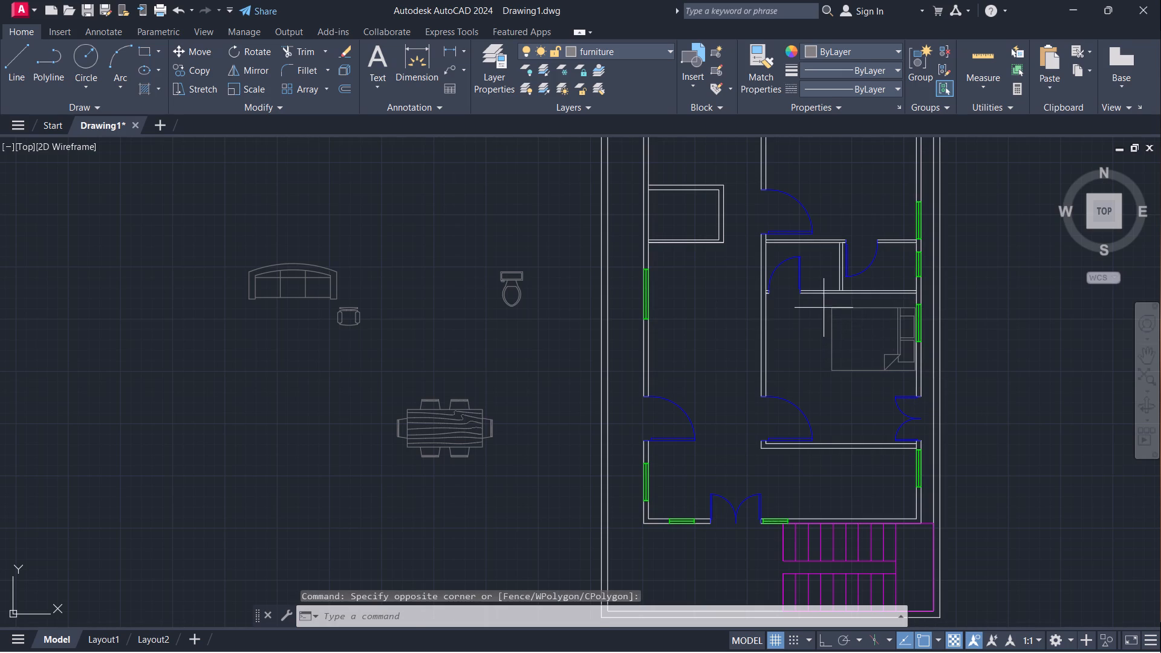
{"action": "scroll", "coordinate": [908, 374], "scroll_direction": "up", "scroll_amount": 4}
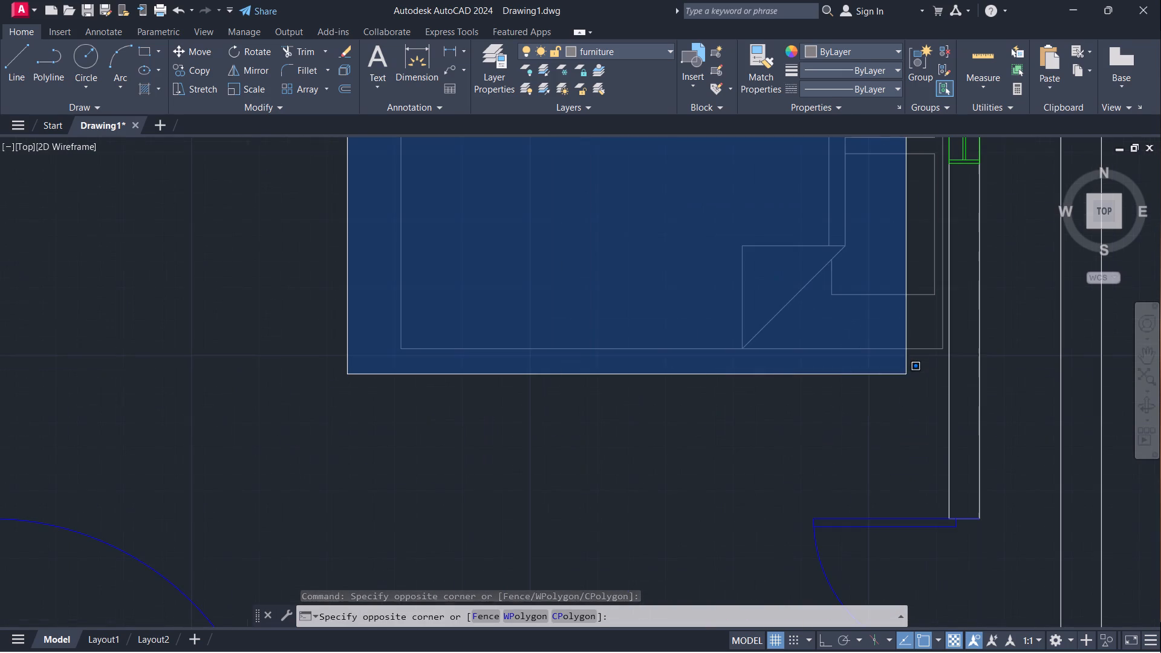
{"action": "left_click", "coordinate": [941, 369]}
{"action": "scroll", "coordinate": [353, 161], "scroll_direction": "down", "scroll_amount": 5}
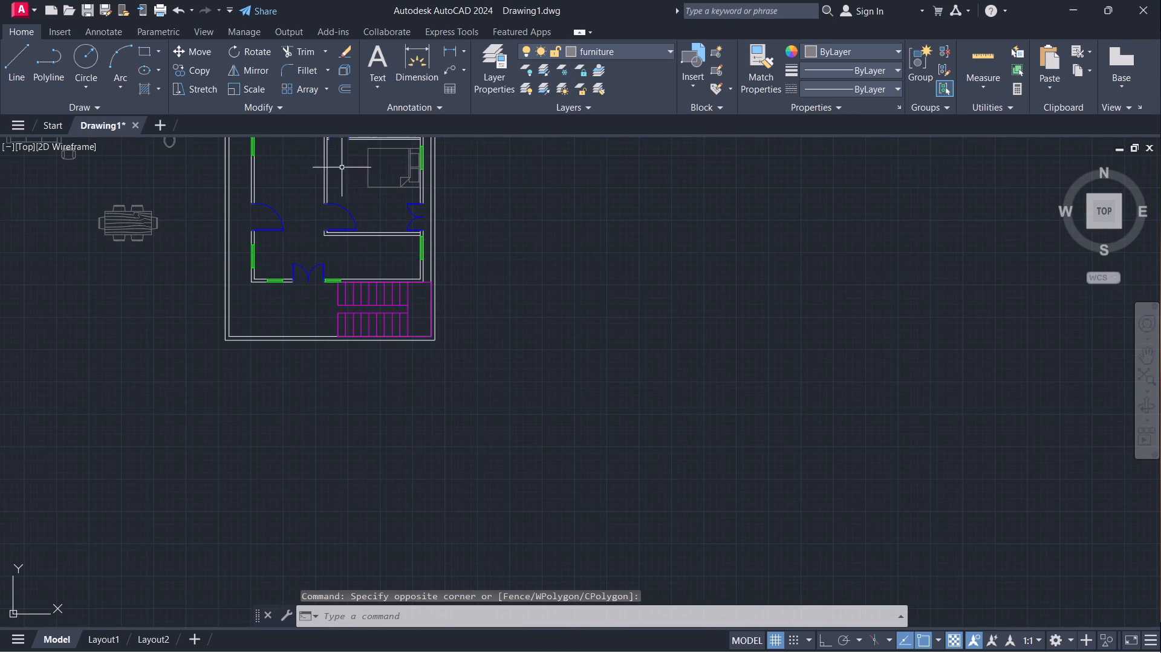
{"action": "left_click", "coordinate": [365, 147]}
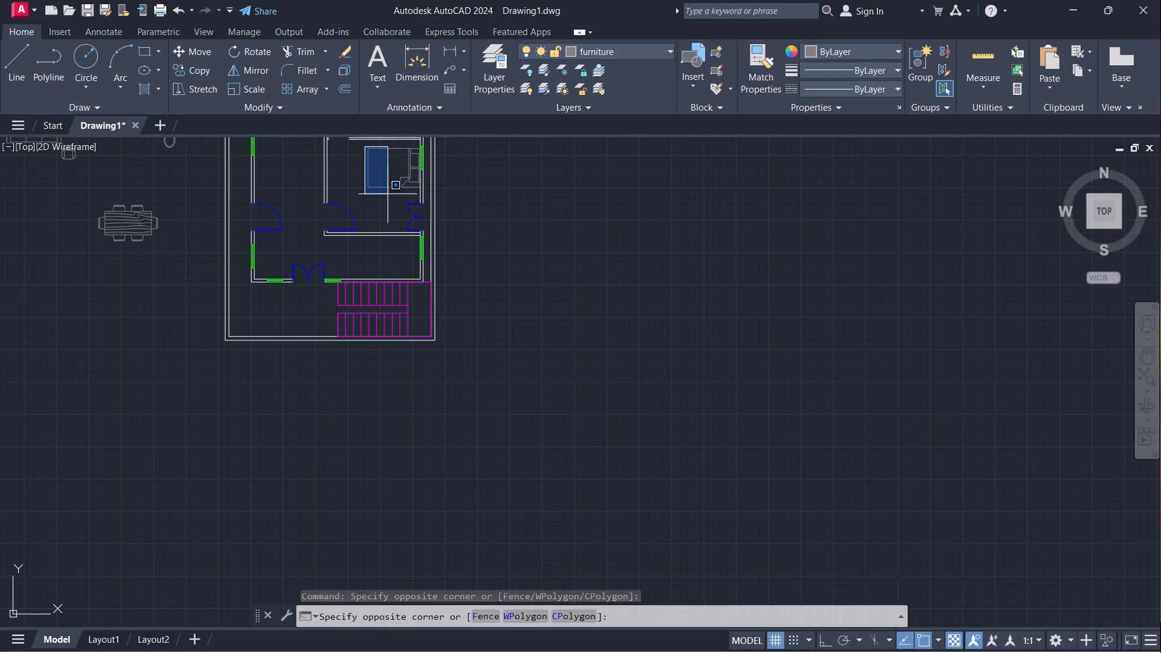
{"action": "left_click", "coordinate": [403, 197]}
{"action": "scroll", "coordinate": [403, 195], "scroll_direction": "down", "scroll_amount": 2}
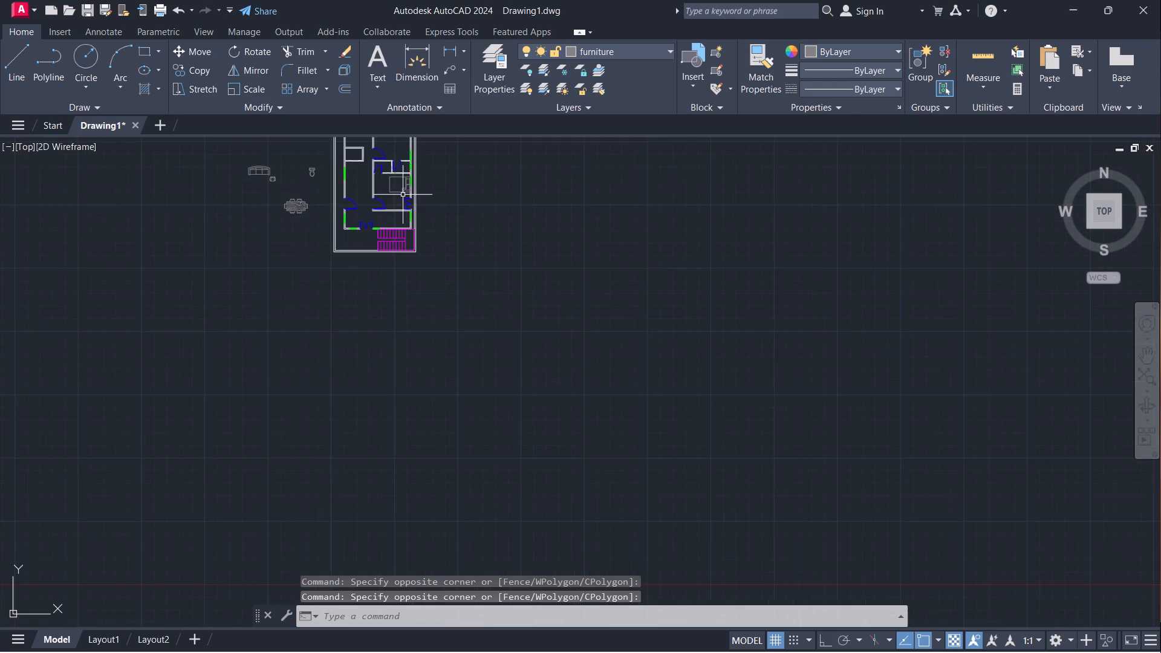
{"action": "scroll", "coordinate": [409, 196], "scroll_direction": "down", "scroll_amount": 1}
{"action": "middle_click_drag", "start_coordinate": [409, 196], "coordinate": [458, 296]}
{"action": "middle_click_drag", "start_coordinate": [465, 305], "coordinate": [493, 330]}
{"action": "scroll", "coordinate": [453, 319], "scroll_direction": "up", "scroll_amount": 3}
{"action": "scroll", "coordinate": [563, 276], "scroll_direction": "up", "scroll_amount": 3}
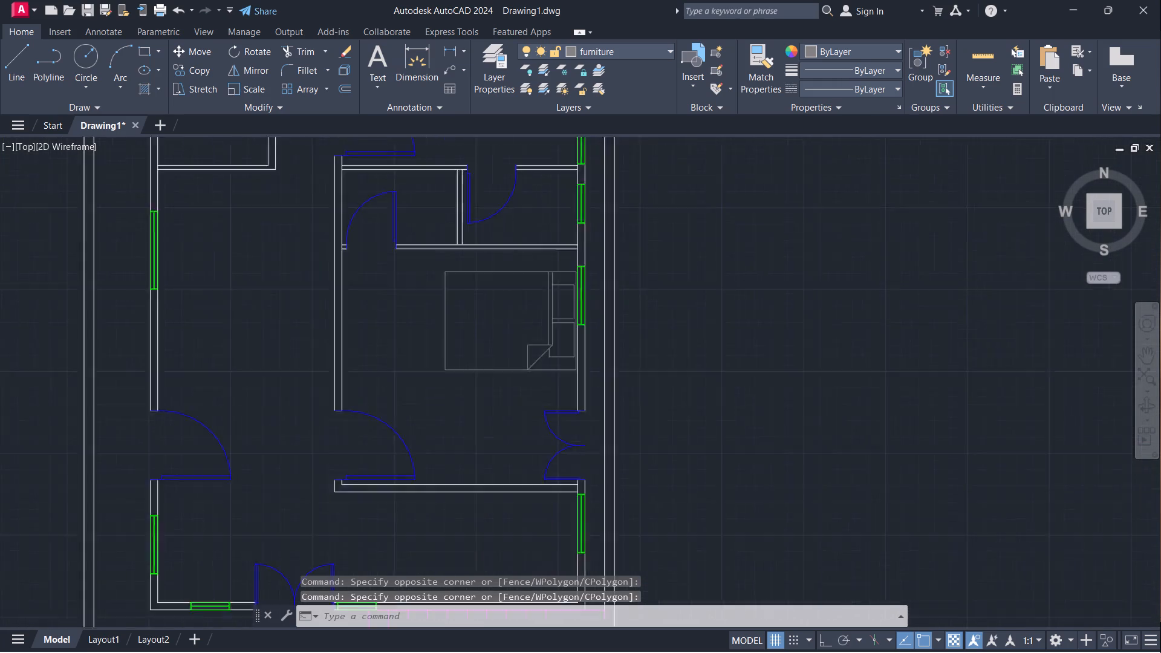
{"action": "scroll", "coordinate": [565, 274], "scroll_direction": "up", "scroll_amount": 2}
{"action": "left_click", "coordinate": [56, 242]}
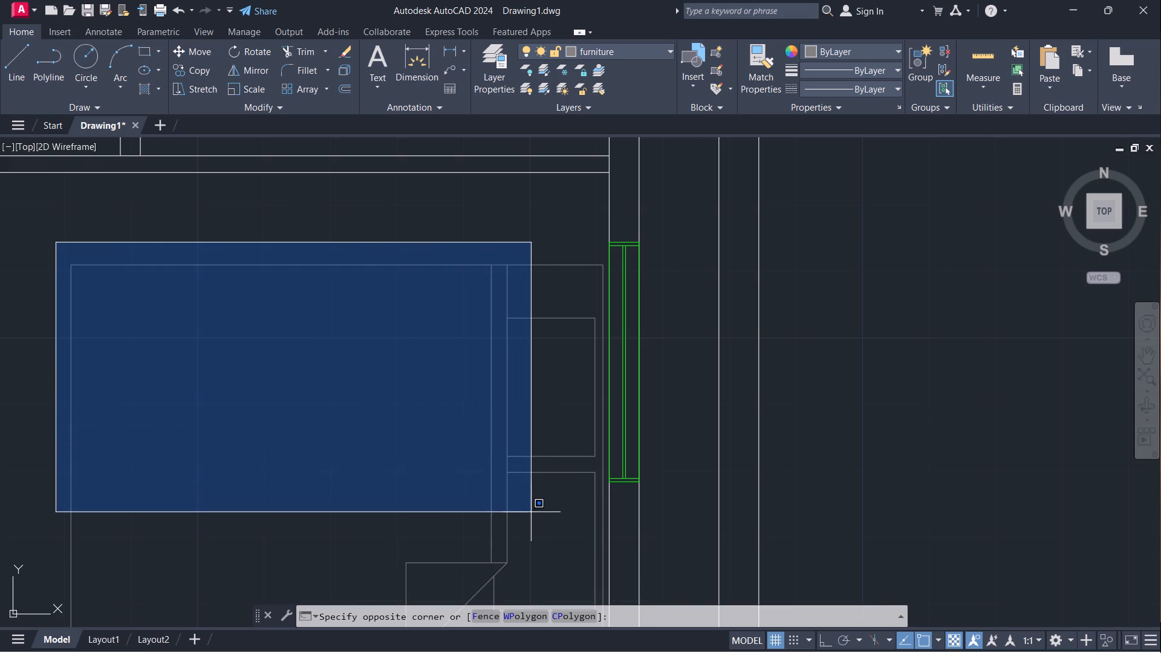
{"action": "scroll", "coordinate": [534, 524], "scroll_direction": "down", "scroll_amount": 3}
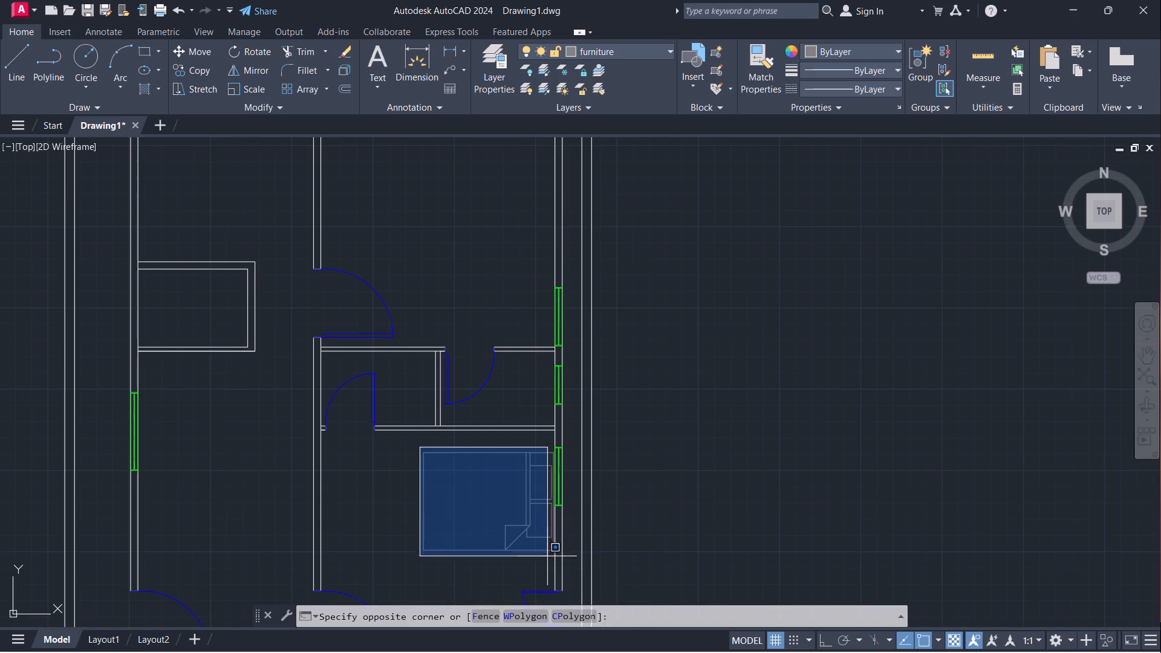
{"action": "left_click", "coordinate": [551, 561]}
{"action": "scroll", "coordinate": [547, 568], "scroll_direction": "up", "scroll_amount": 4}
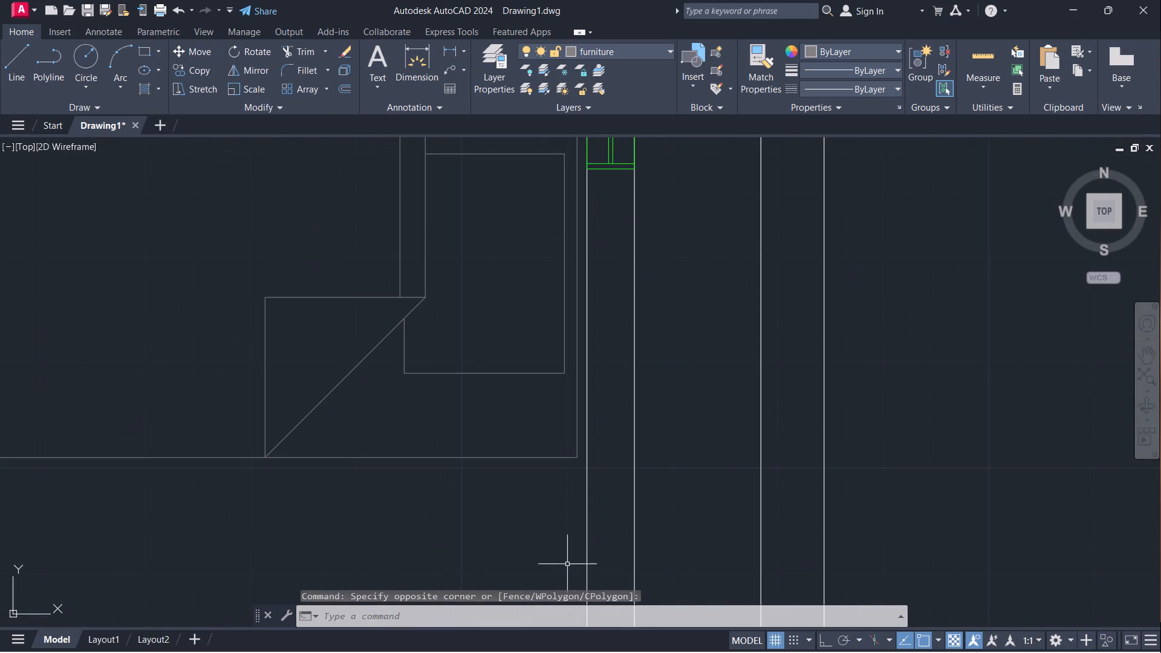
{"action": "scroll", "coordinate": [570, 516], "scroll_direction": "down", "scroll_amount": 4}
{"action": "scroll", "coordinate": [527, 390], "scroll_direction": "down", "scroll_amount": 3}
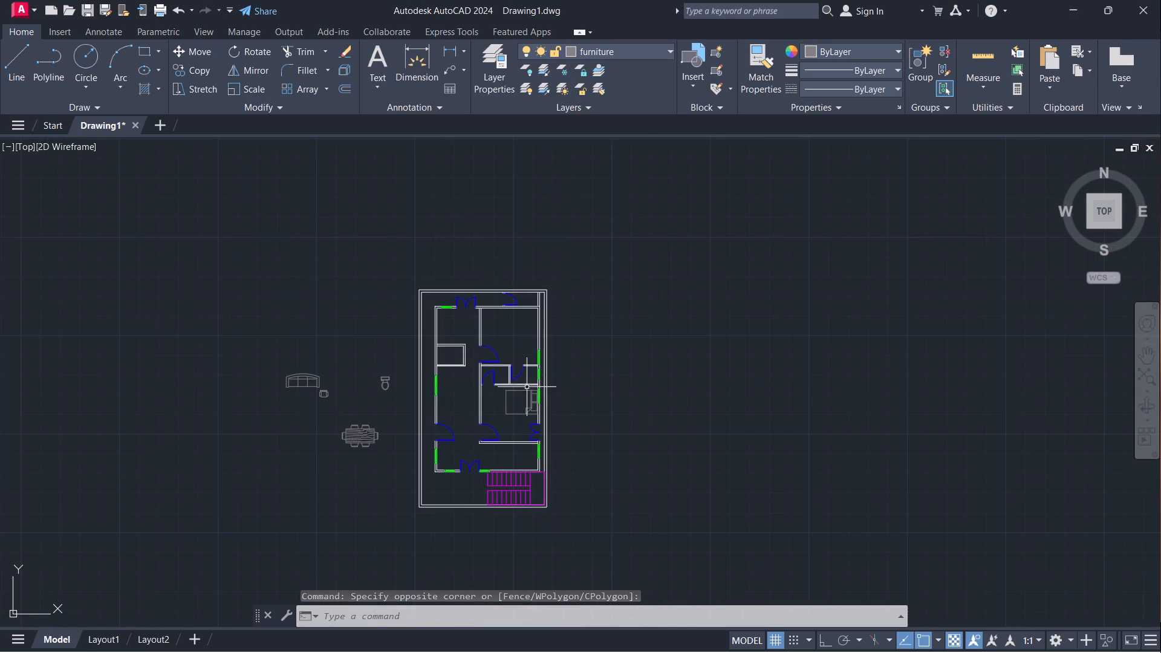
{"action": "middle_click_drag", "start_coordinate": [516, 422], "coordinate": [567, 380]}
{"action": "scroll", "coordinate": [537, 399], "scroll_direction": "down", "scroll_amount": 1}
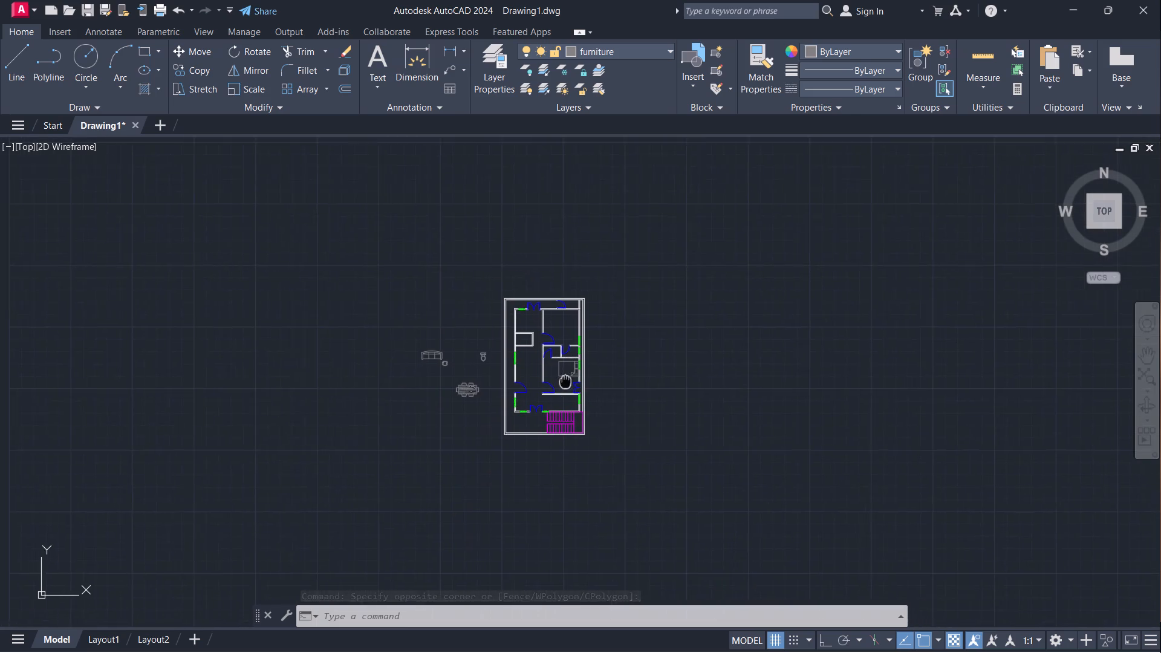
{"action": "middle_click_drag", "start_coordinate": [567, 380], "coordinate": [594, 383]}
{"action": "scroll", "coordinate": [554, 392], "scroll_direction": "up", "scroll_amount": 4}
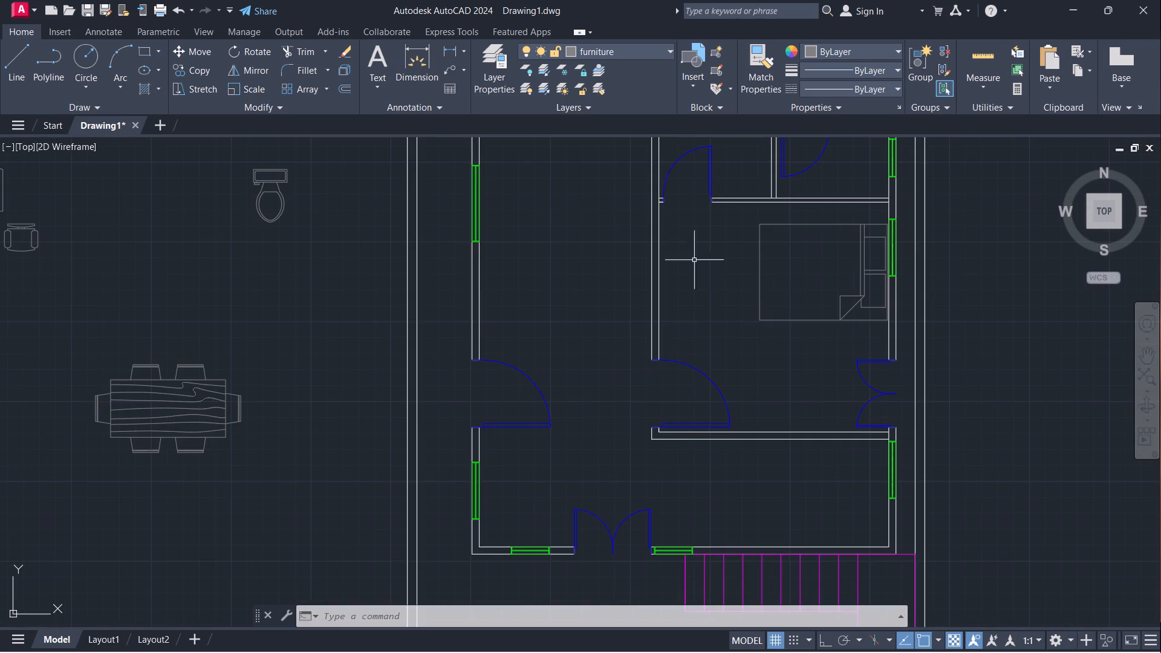
Move the queen bed from the southeast bedroom straight north into the northeast bedroom, with its pillows against the east wall.
{"action": "left_click", "coordinate": [723, 218]}
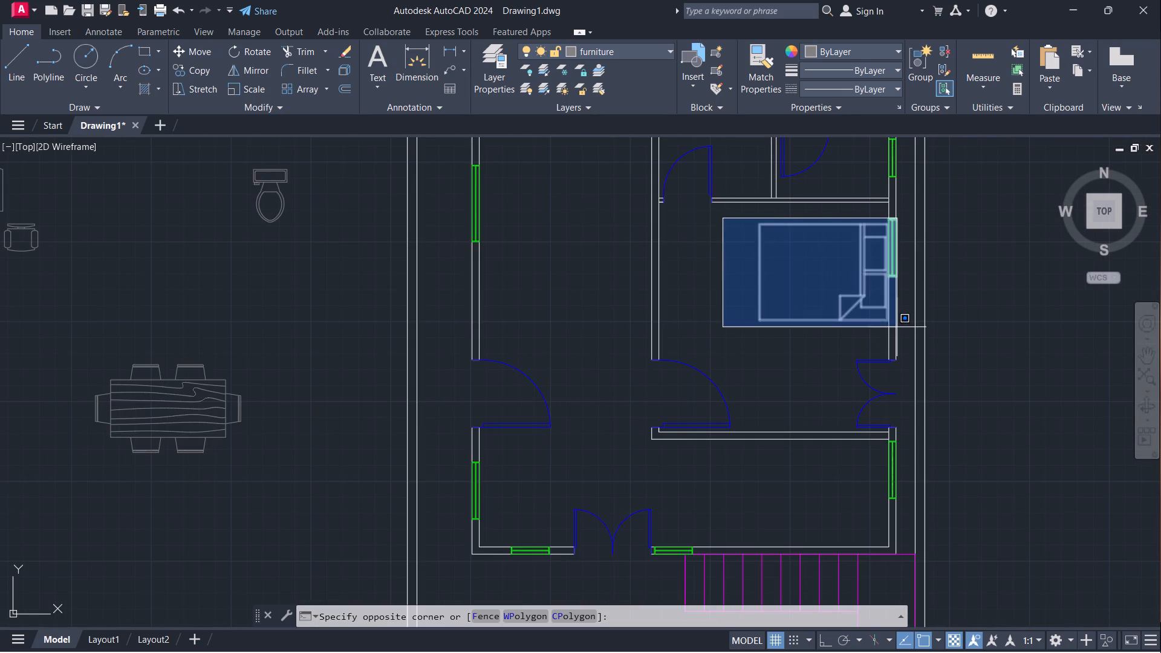
{"action": "scroll", "coordinate": [897, 328], "scroll_direction": "up", "scroll_amount": 5}
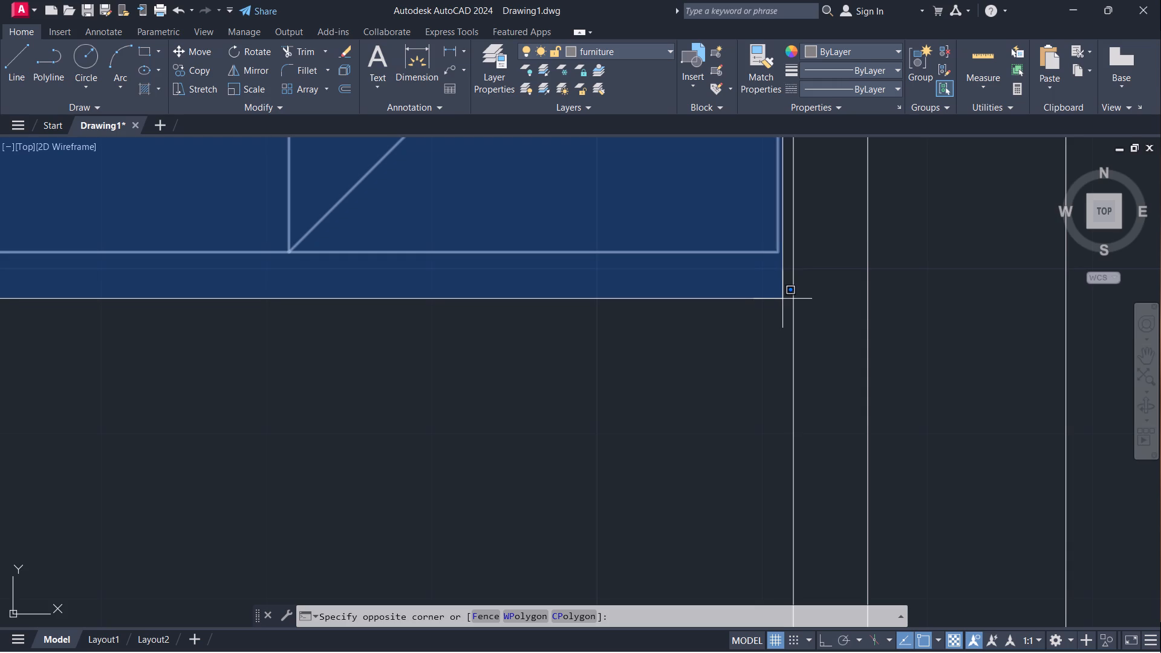
{"action": "left_click", "coordinate": [783, 297]}
{"action": "scroll", "coordinate": [704, 301], "scroll_direction": "down", "scroll_amount": 5}
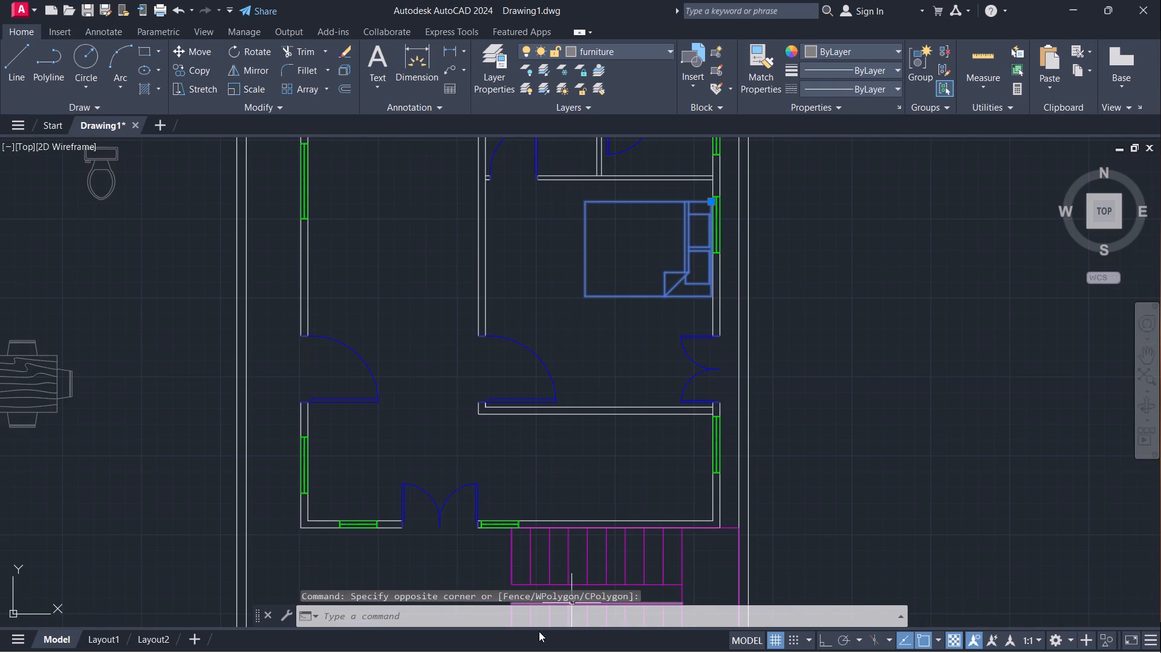
{"action": "key", "text": "m"}
{"action": "key", "text": "Return"}
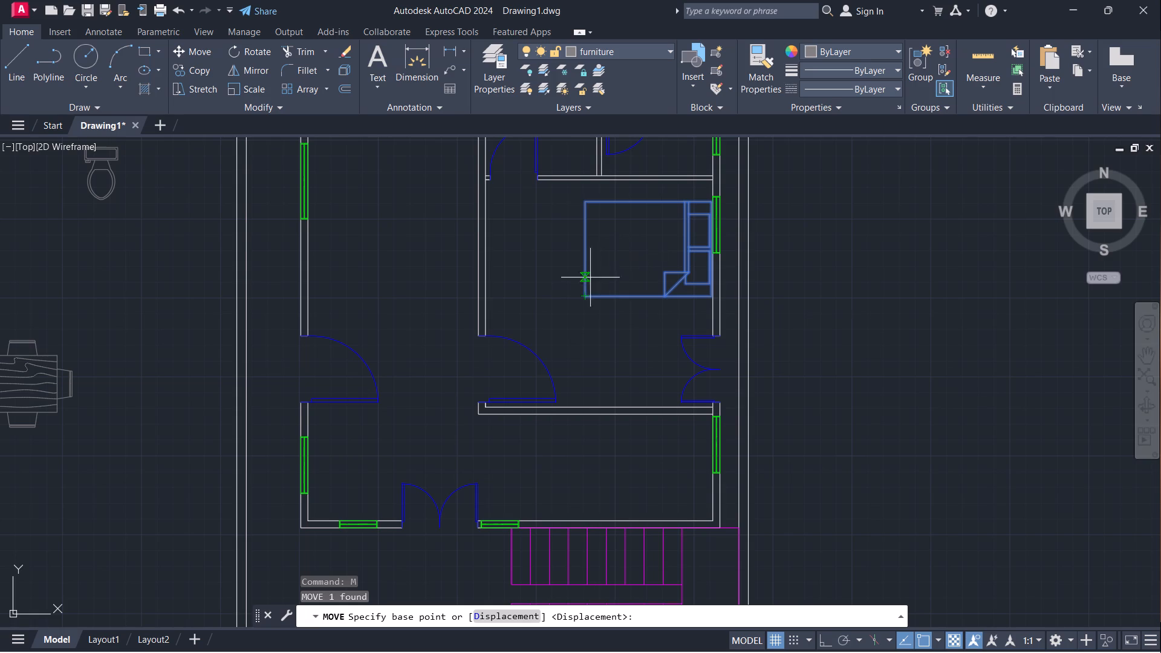
{"action": "left_click", "coordinate": [648, 250]}
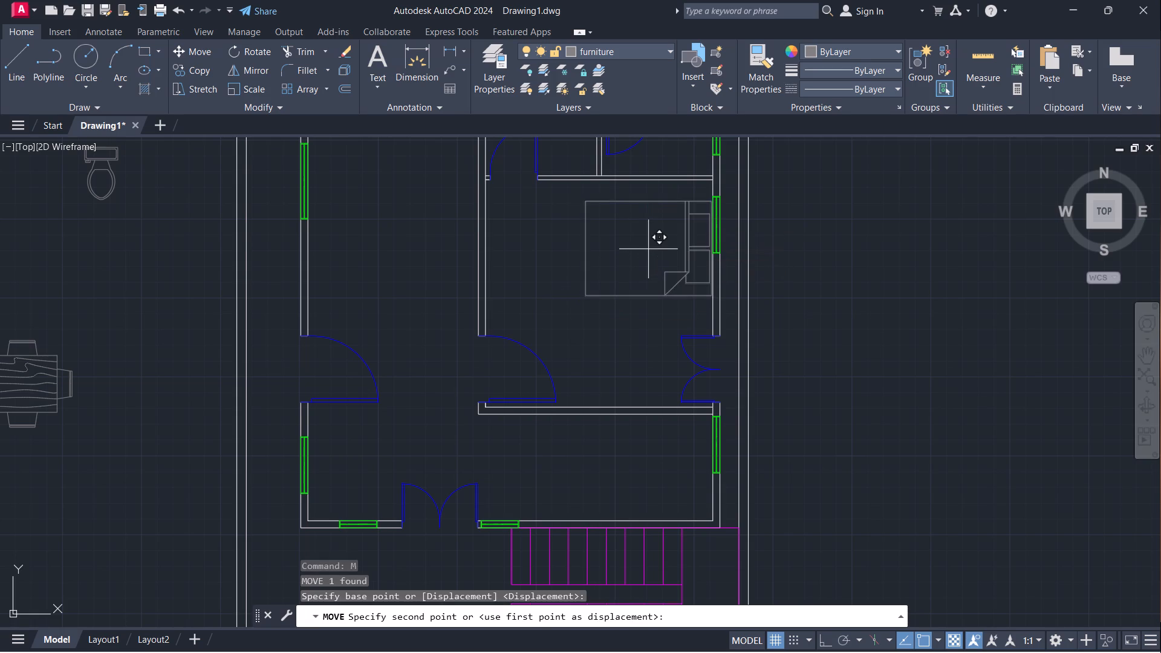
{"action": "scroll", "coordinate": [641, 225], "scroll_direction": "down", "scroll_amount": 5}
{"action": "middle_click_drag", "start_coordinate": [660, 216], "coordinate": [650, 307]}
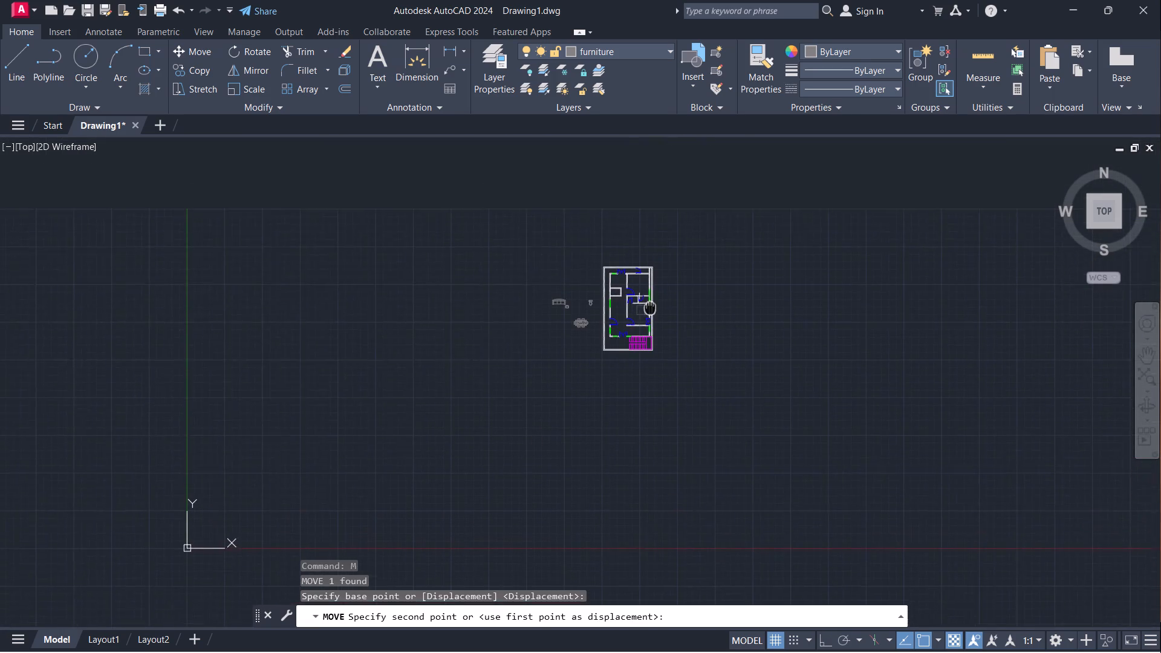
{"action": "middle_click_drag", "start_coordinate": [650, 307], "coordinate": [645, 327]}
{"action": "scroll", "coordinate": [643, 326], "scroll_direction": "up", "scroll_amount": 6}
{"action": "scroll", "coordinate": [616, 232], "scroll_direction": "down", "scroll_amount": 1}
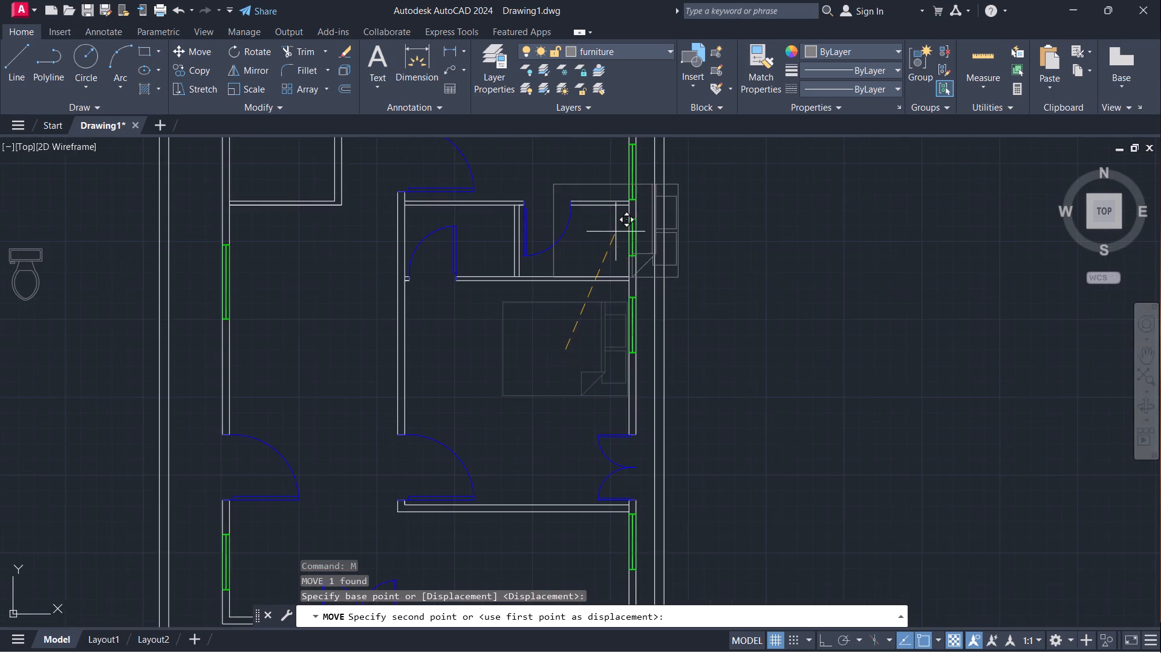
{"action": "middle_click_drag", "start_coordinate": [619, 261], "coordinate": [732, 556]}
{"action": "scroll", "coordinate": [649, 390], "scroll_direction": "up", "scroll_amount": 2}
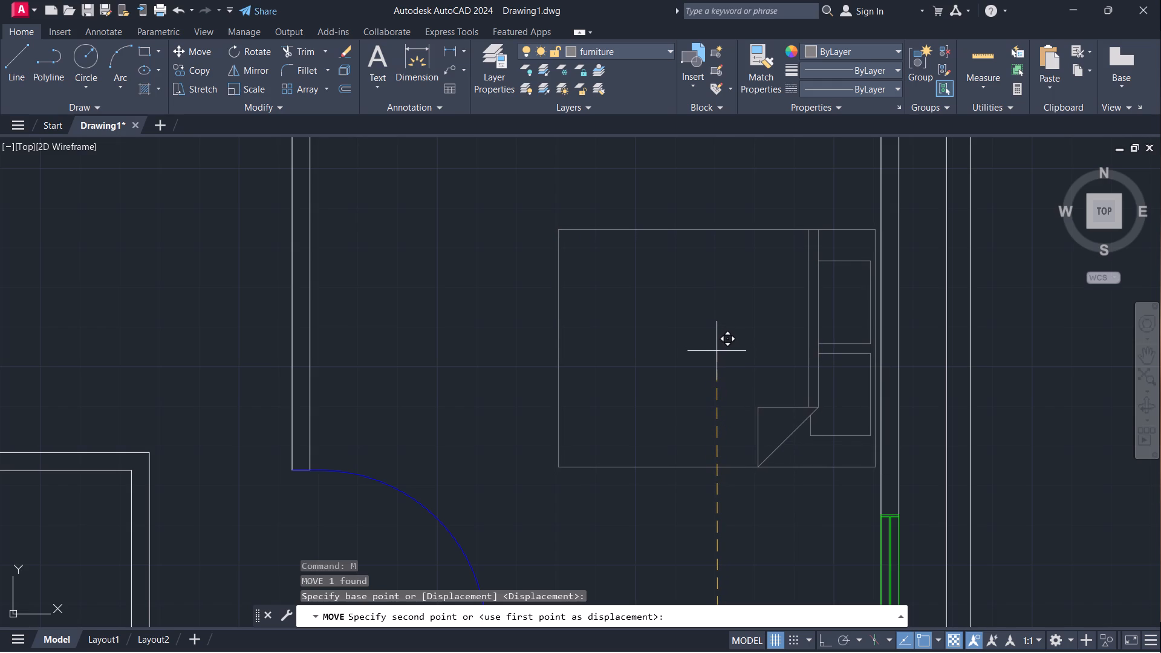
{"action": "left_click", "coordinate": [717, 349]}
Copy the northeast bedroom's queen bed from its southwest corner straight south into the southeast bedroom, with its pillows against the east wall window.
{"action": "scroll", "coordinate": [618, 420], "scroll_direction": "down", "scroll_amount": 2}
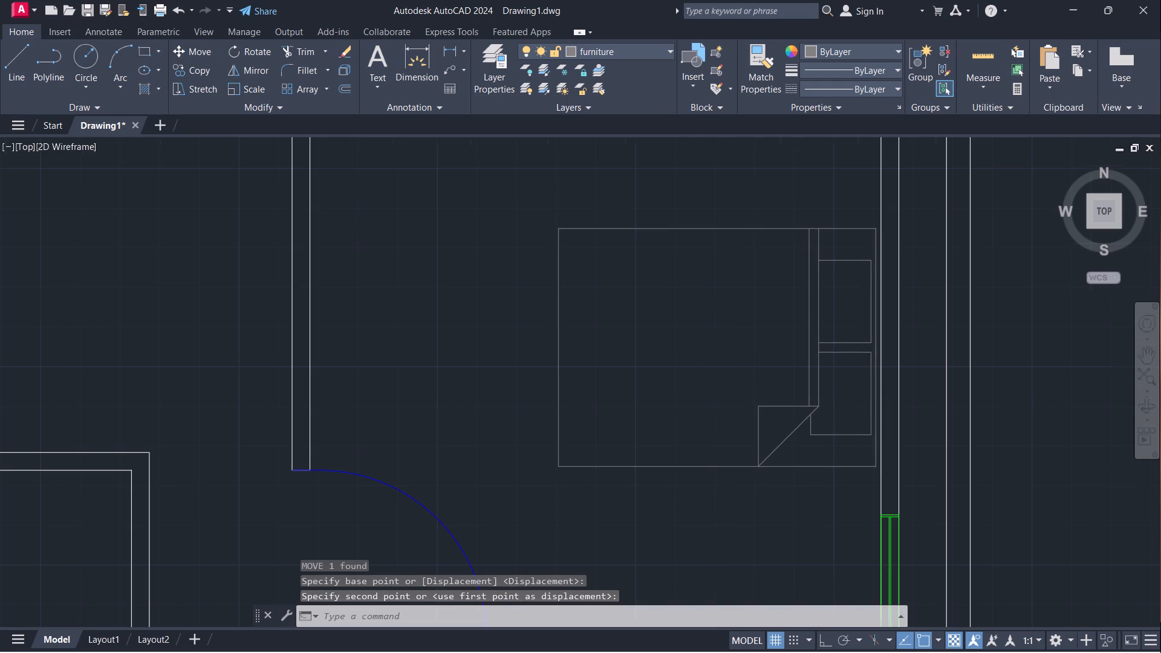
{"action": "scroll", "coordinate": [620, 418], "scroll_direction": "down", "scroll_amount": 2}
{"action": "scroll", "coordinate": [625, 475], "scroll_direction": "down", "scroll_amount": 1}
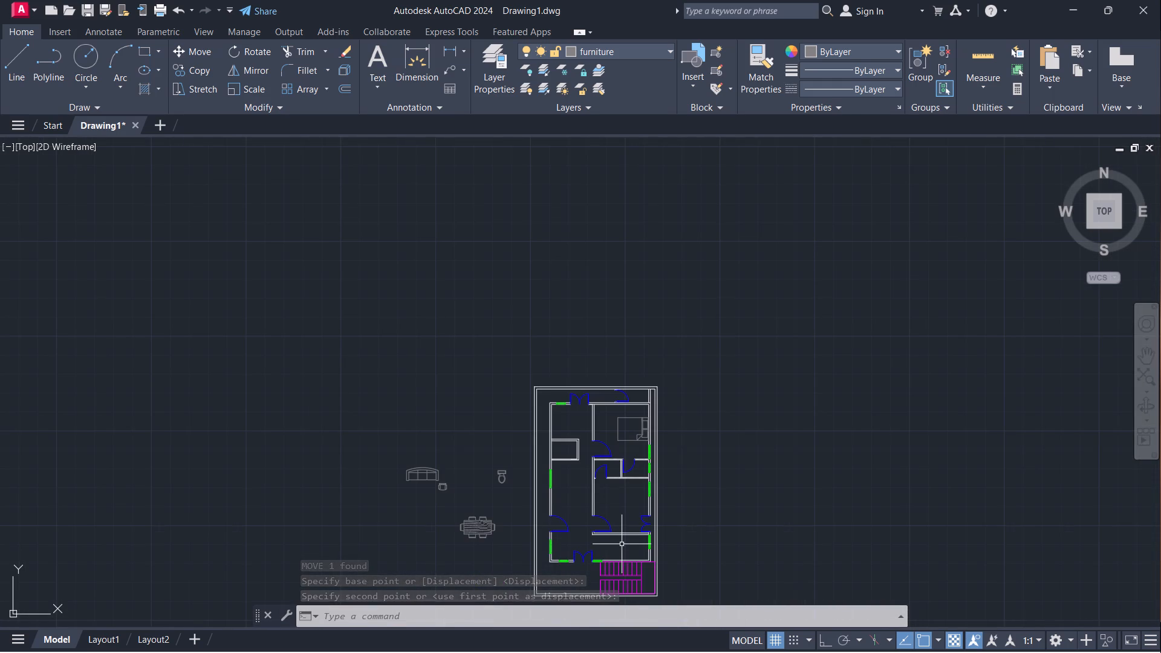
{"action": "scroll", "coordinate": [622, 485], "scroll_direction": "up", "scroll_amount": 3}
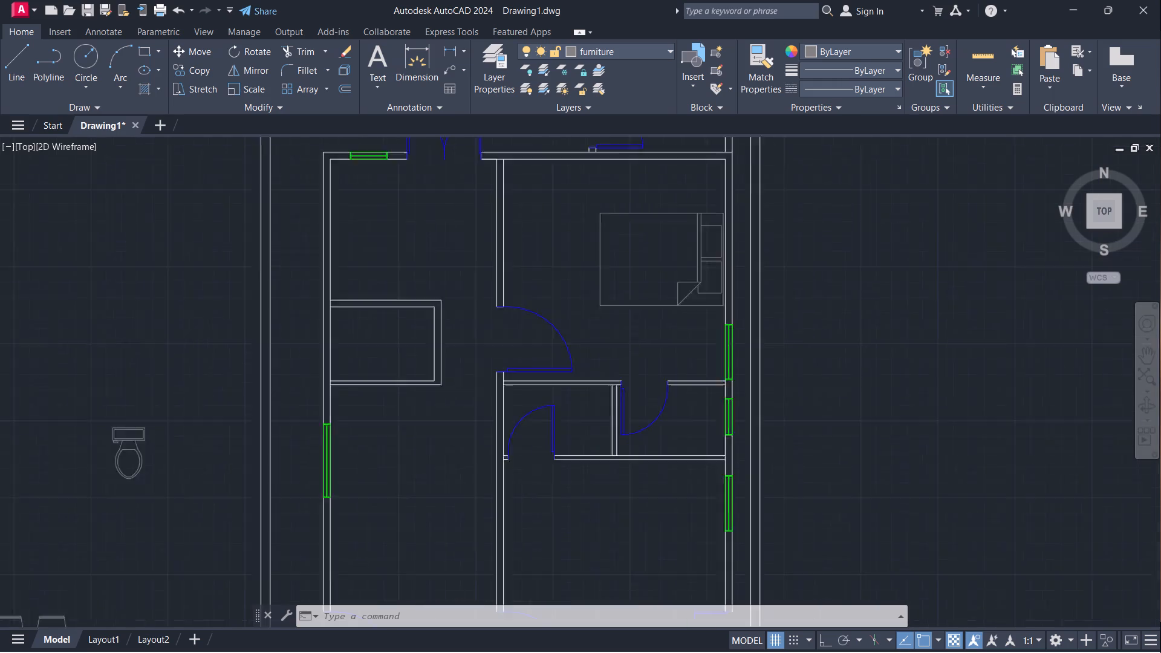
{"action": "scroll", "coordinate": [622, 485], "scroll_direction": "up", "scroll_amount": 2}
{"action": "scroll", "coordinate": [772, 262], "scroll_direction": "up", "scroll_amount": 4}
{"action": "middle_click_drag", "start_coordinate": [754, 283], "coordinate": [603, 572]}
{"action": "scroll", "coordinate": [603, 572], "scroll_direction": "down", "scroll_amount": 6}
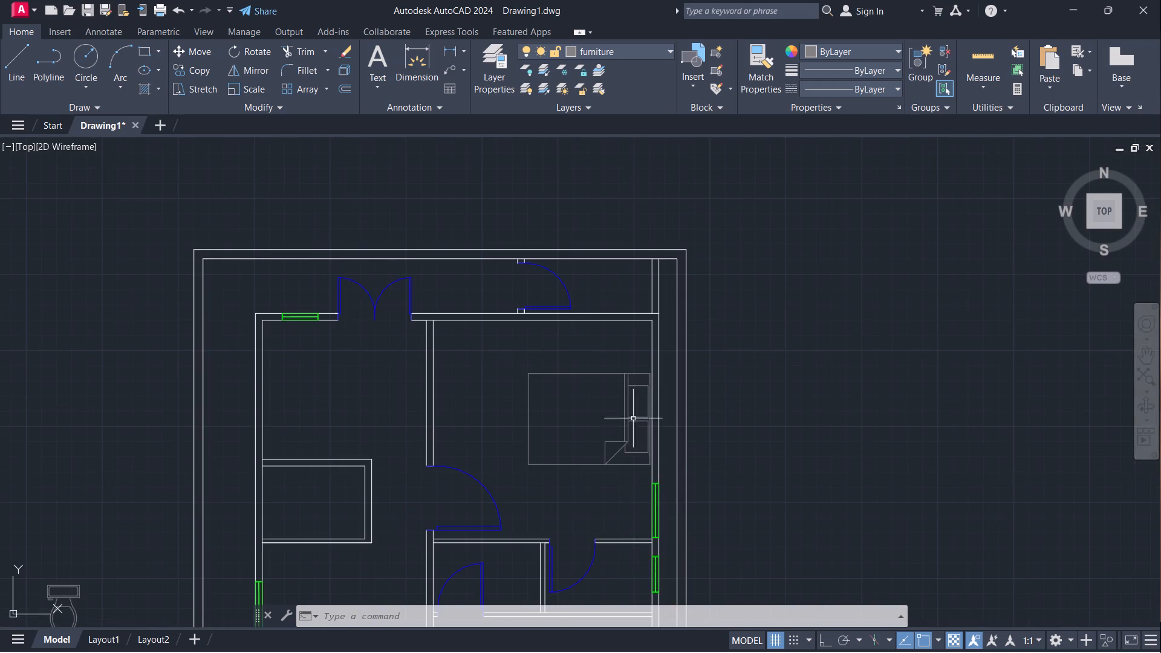
{"action": "scroll", "coordinate": [568, 330], "scroll_direction": "up", "scroll_amount": 5}
{"action": "scroll", "coordinate": [559, 344], "scroll_direction": "down", "scroll_amount": 4}
{"action": "left_click", "coordinate": [469, 395]}
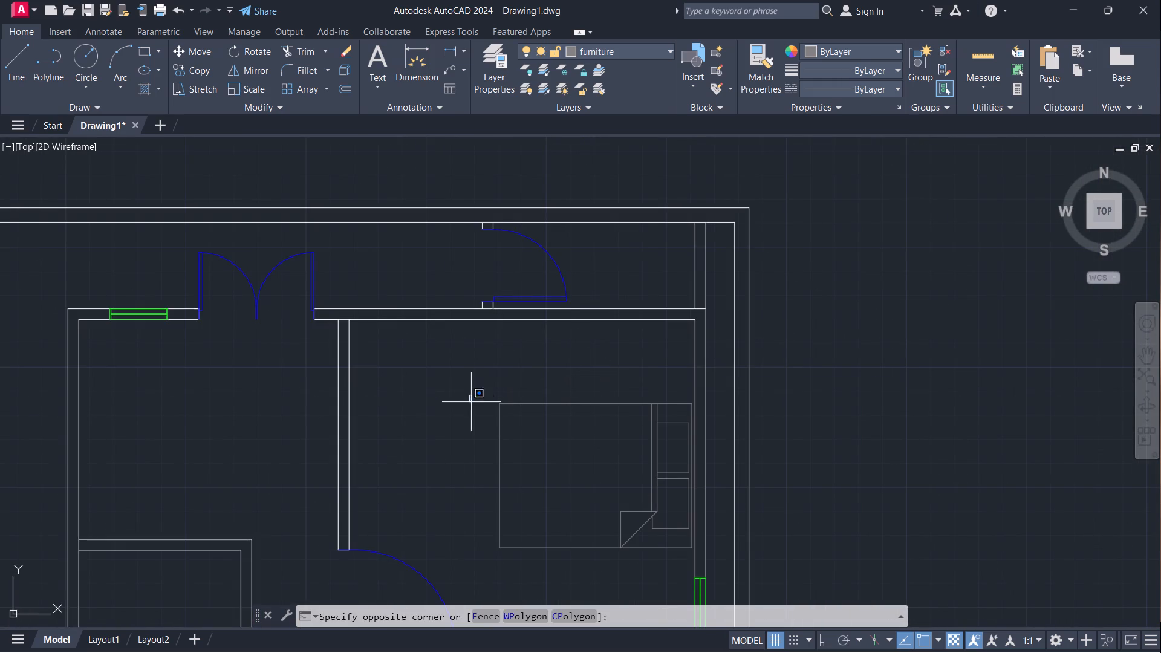
{"action": "scroll", "coordinate": [673, 571], "scroll_direction": "up", "scroll_amount": 3}
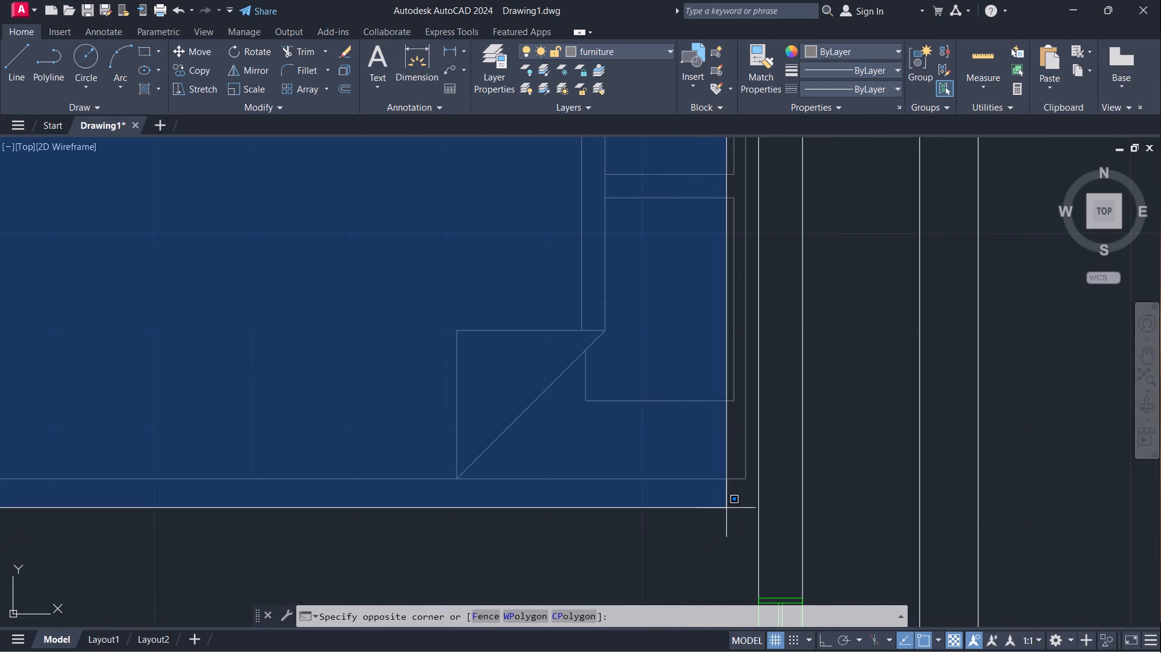
{"action": "left_click", "coordinate": [752, 486]}
{"action": "scroll", "coordinate": [631, 487], "scroll_direction": "down", "scroll_amount": 3}
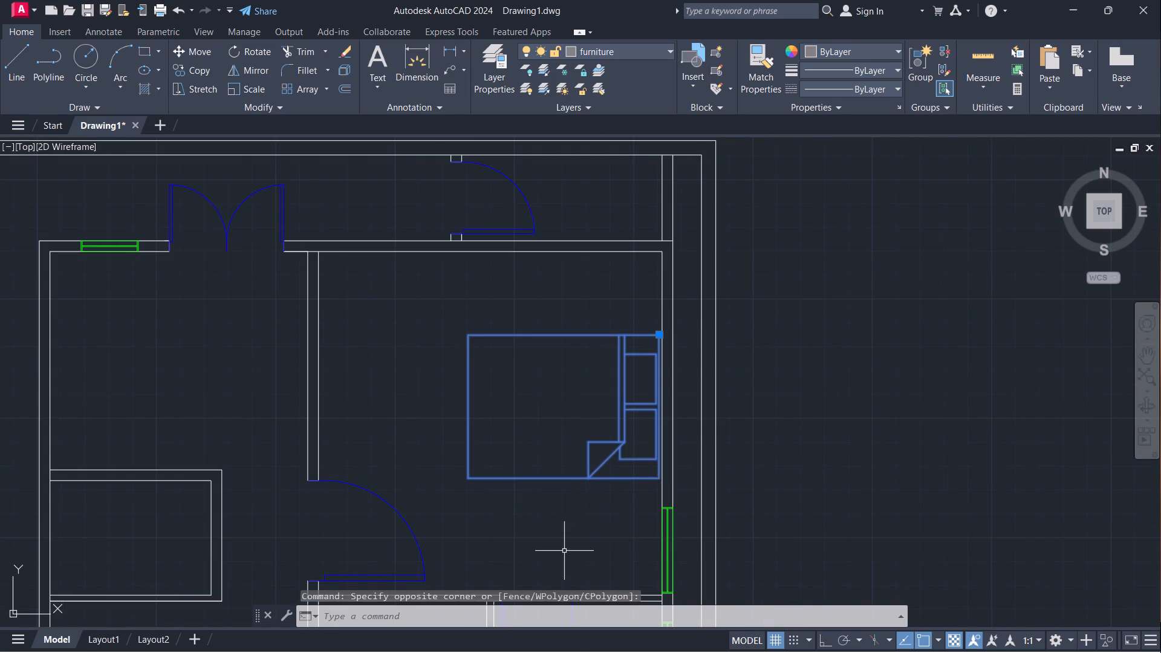
{"action": "key", "text": "c"}
{"action": "key", "text": "o"}
{"action": "key", "text": "Return"}
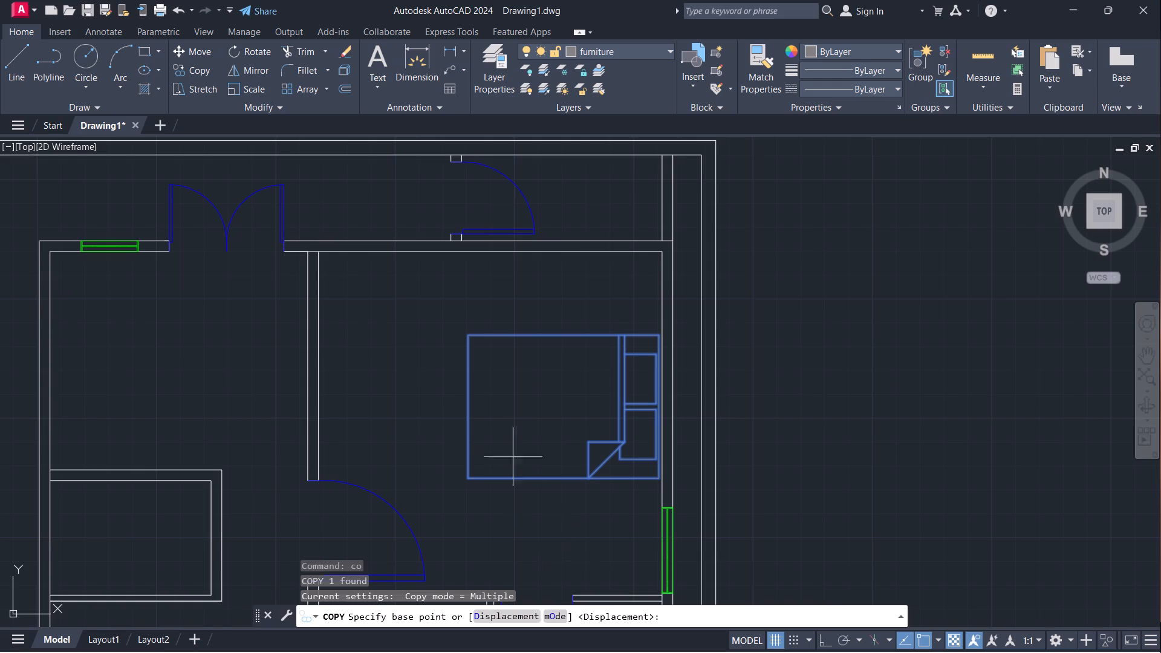
{"action": "left_click", "coordinate": [470, 474]}
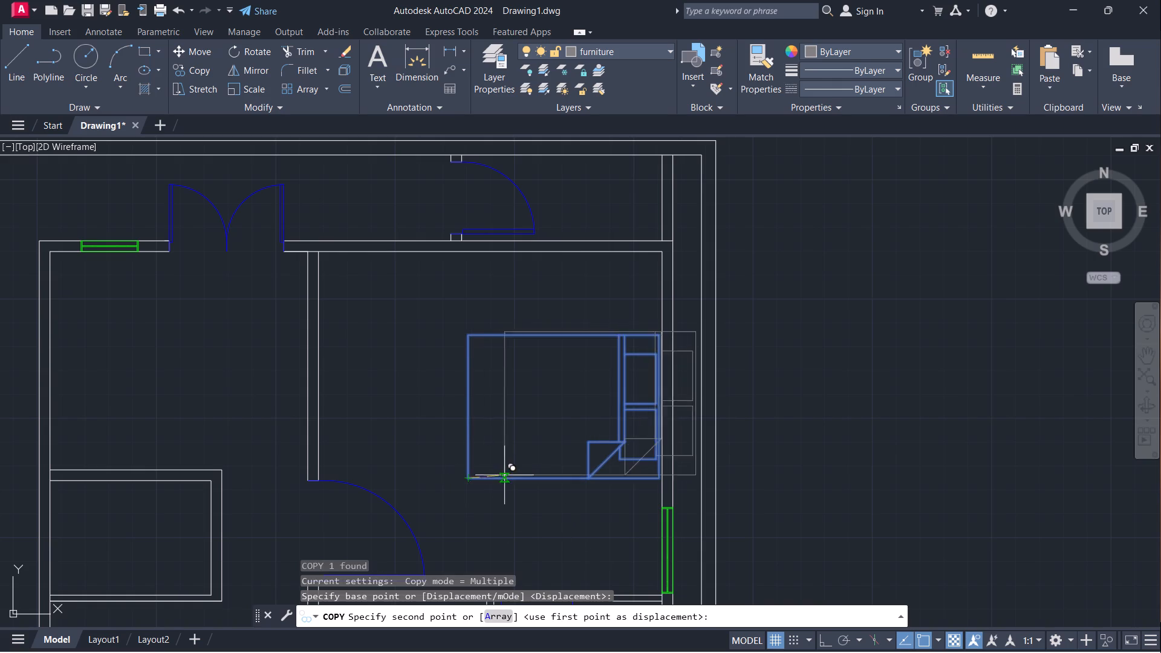
{"action": "scroll", "coordinate": [516, 570], "scroll_direction": "down", "scroll_amount": 3}
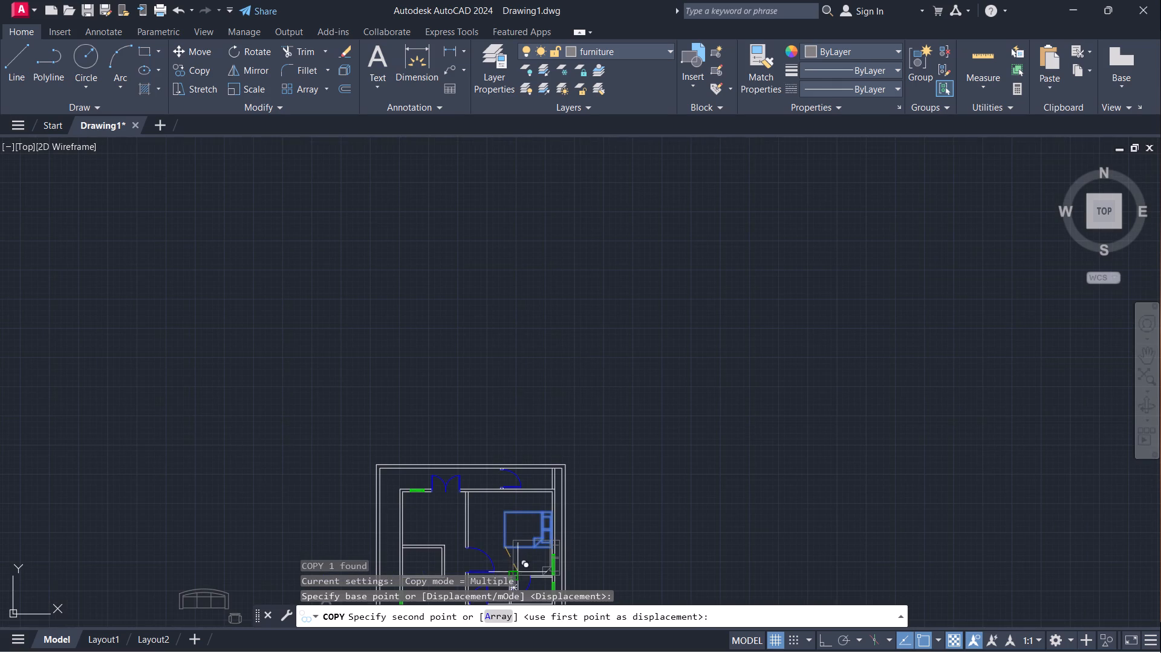
{"action": "scroll", "coordinate": [522, 562], "scroll_direction": "down", "scroll_amount": 1}
{"action": "middle_click_drag", "start_coordinate": [525, 550], "coordinate": [631, 270]}
{"action": "scroll", "coordinate": [585, 354], "scroll_direction": "up", "scroll_amount": 3}
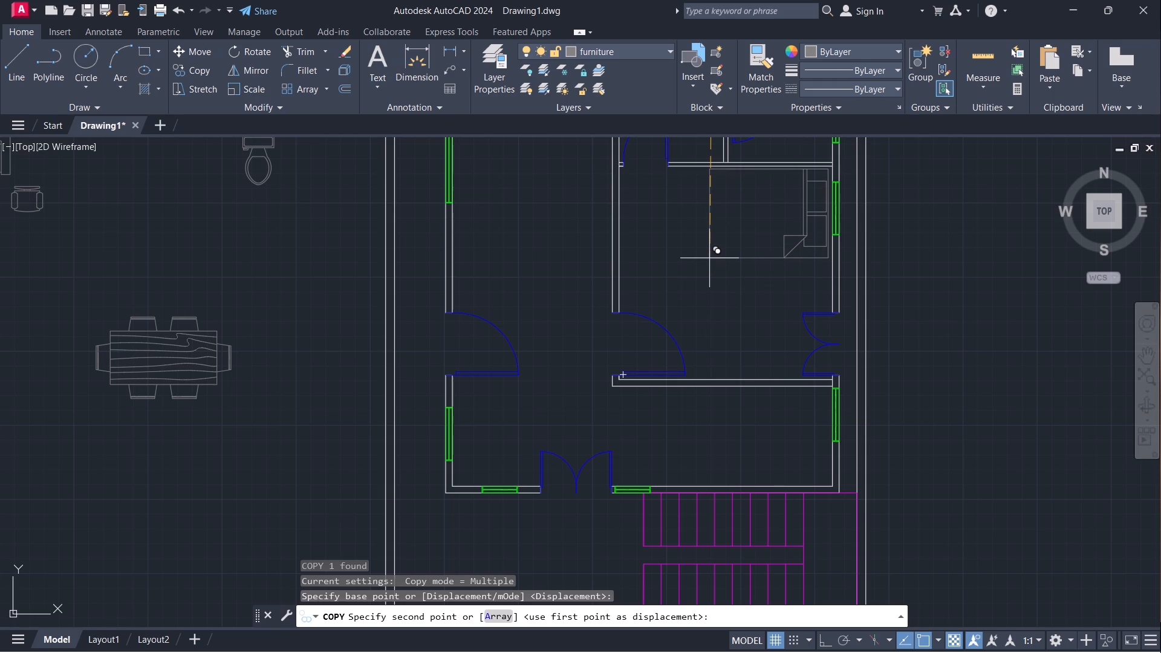
{"action": "left_click", "coordinate": [711, 258]}
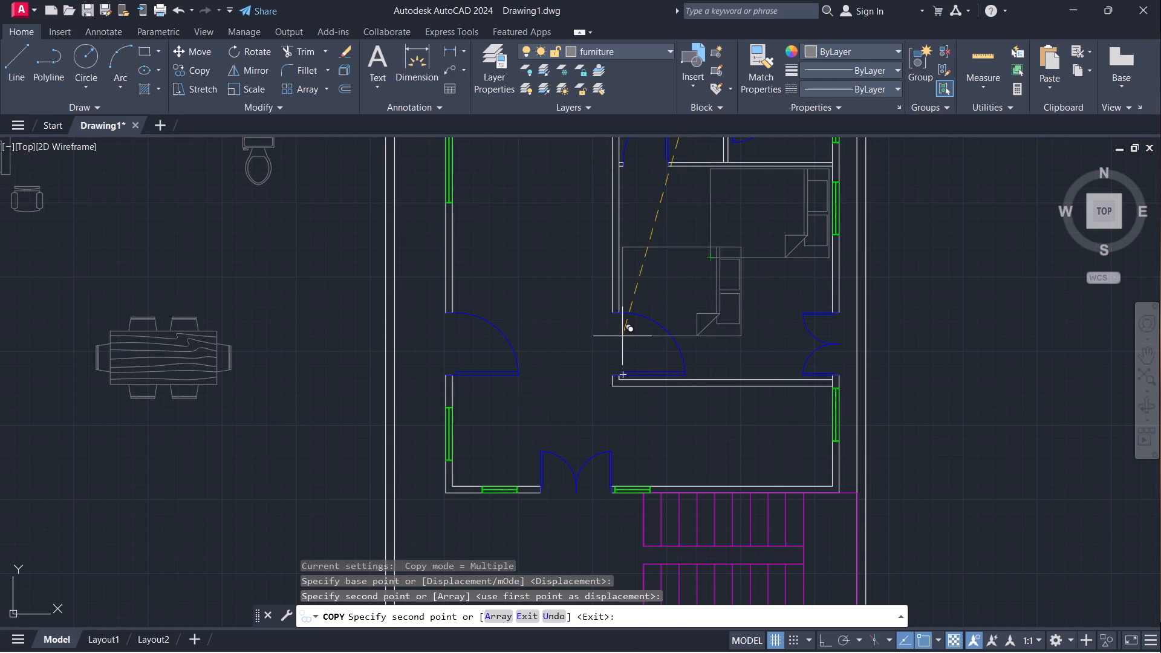
{"action": "scroll", "coordinate": [799, 437], "scroll_direction": "down", "scroll_amount": 2}
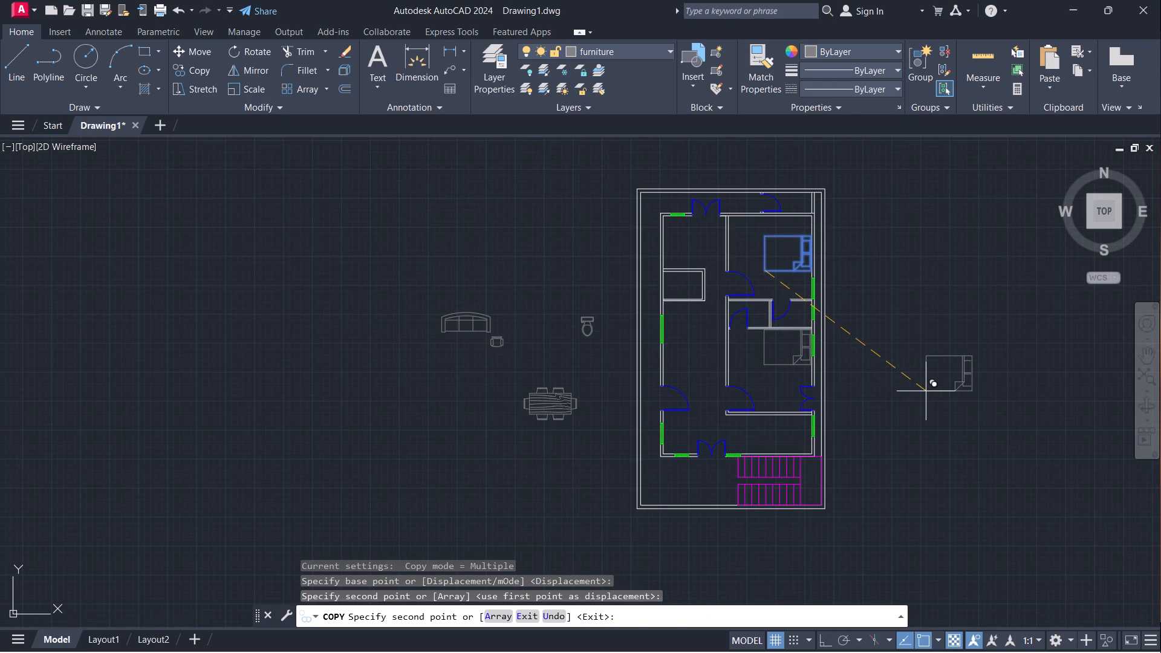
{"action": "key", "text": "space"}
Review the bed placement in both bedrooms and the loose furniture blocks west of the floor plan.
{"action": "scroll", "coordinate": [793, 276], "scroll_direction": "up", "scroll_amount": 3}
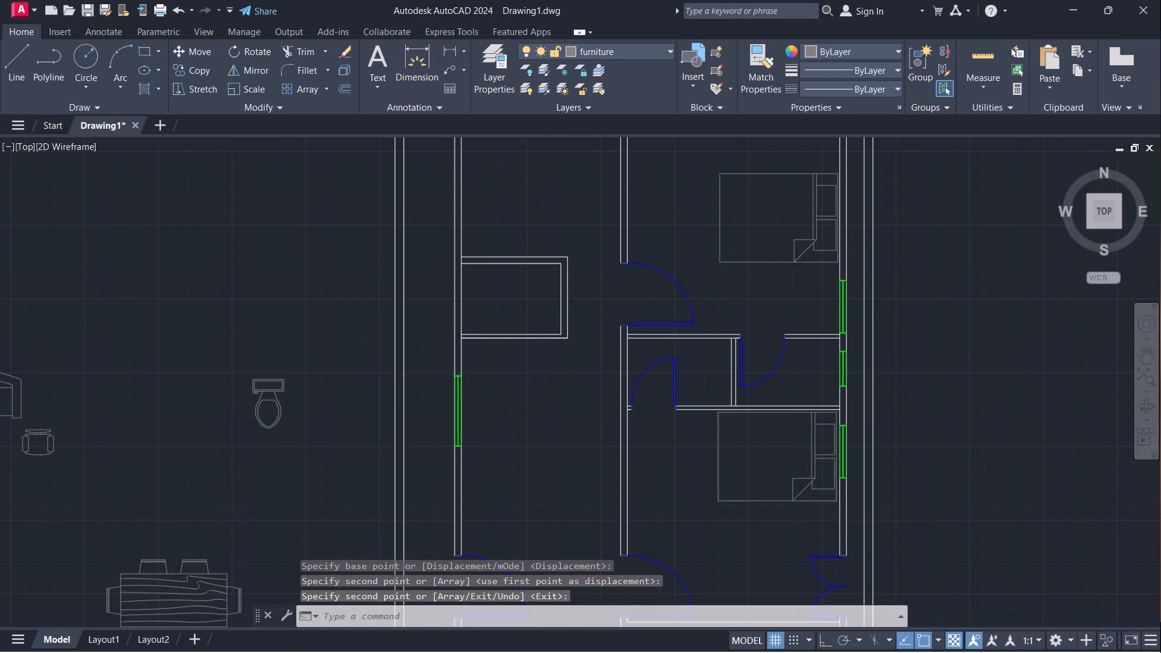
{"action": "scroll", "coordinate": [792, 270], "scroll_direction": "down", "scroll_amount": 4}
{"action": "scroll", "coordinate": [751, 368], "scroll_direction": "down", "scroll_amount": 1}
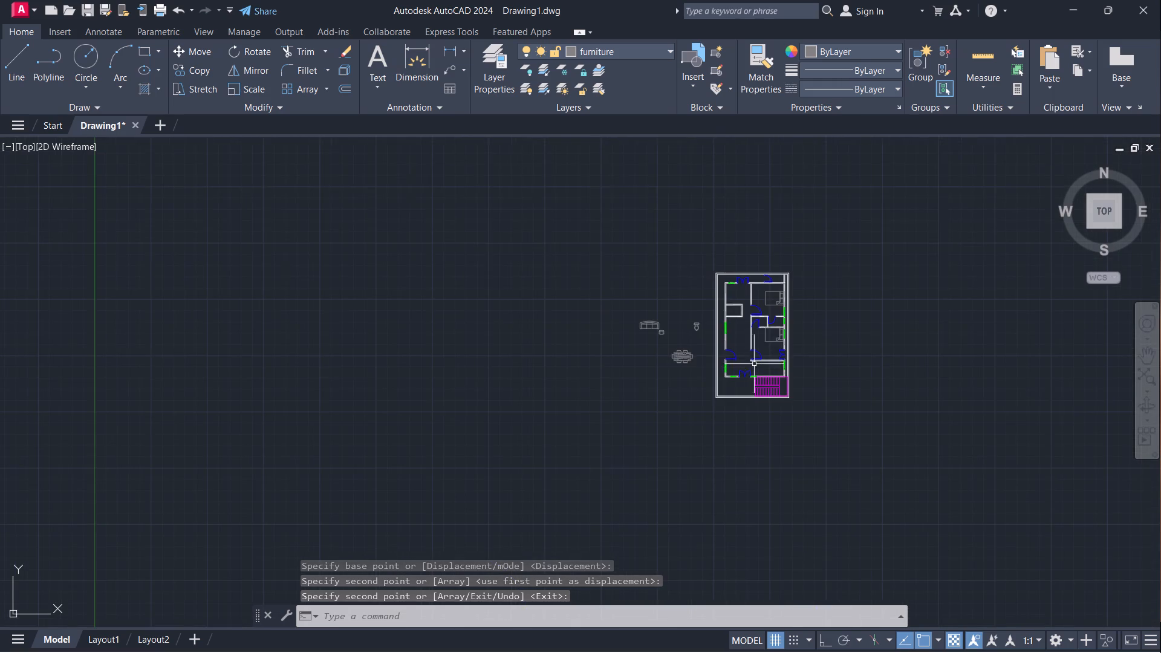
{"action": "middle_click_drag", "start_coordinate": [777, 330], "coordinate": [789, 305]}
{"action": "scroll", "coordinate": [776, 328], "scroll_direction": "up", "scroll_amount": 4}
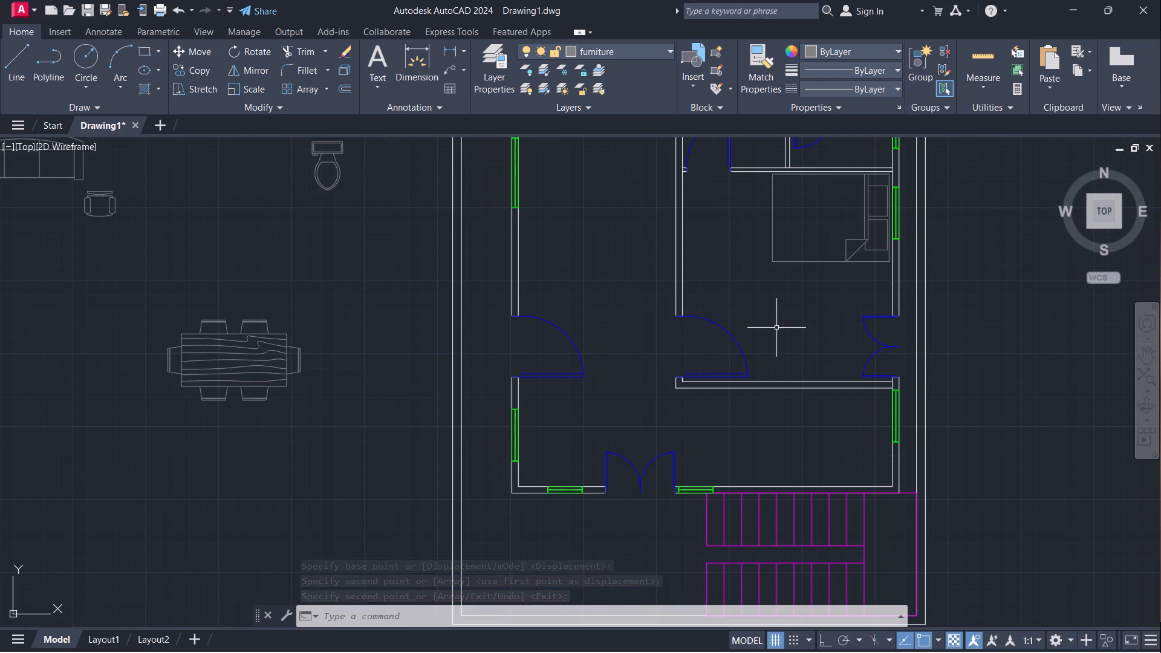
{"action": "scroll", "coordinate": [776, 328], "scroll_direction": "down", "scroll_amount": 2}
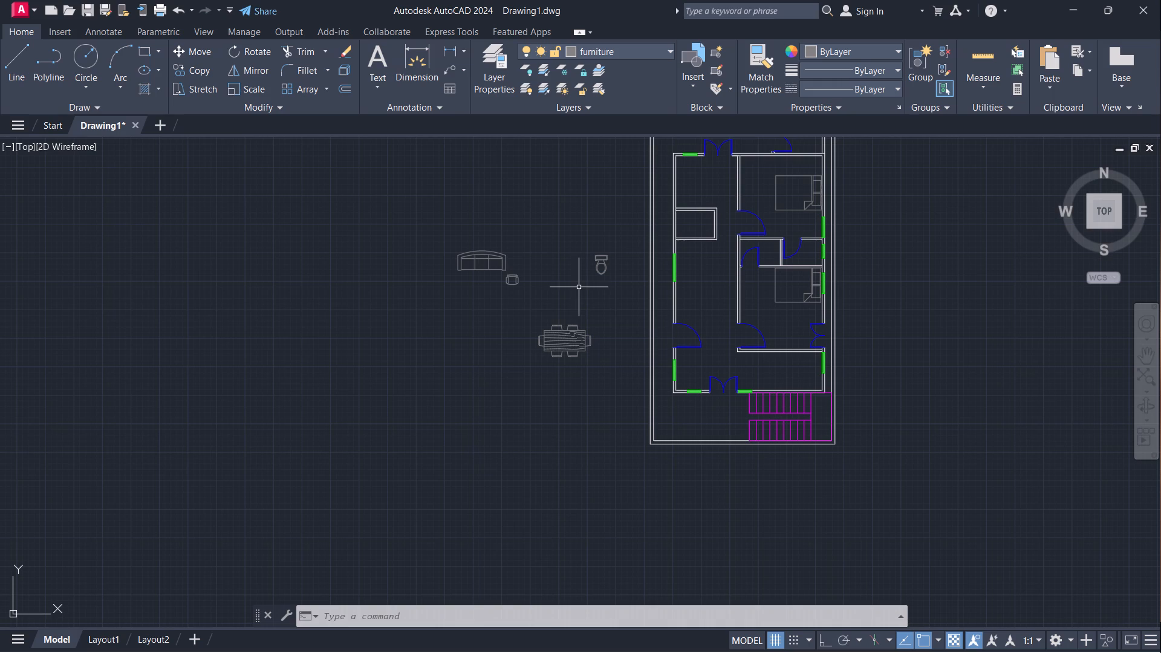
{"action": "scroll", "coordinate": [573, 290], "scroll_direction": "down", "scroll_amount": 3}
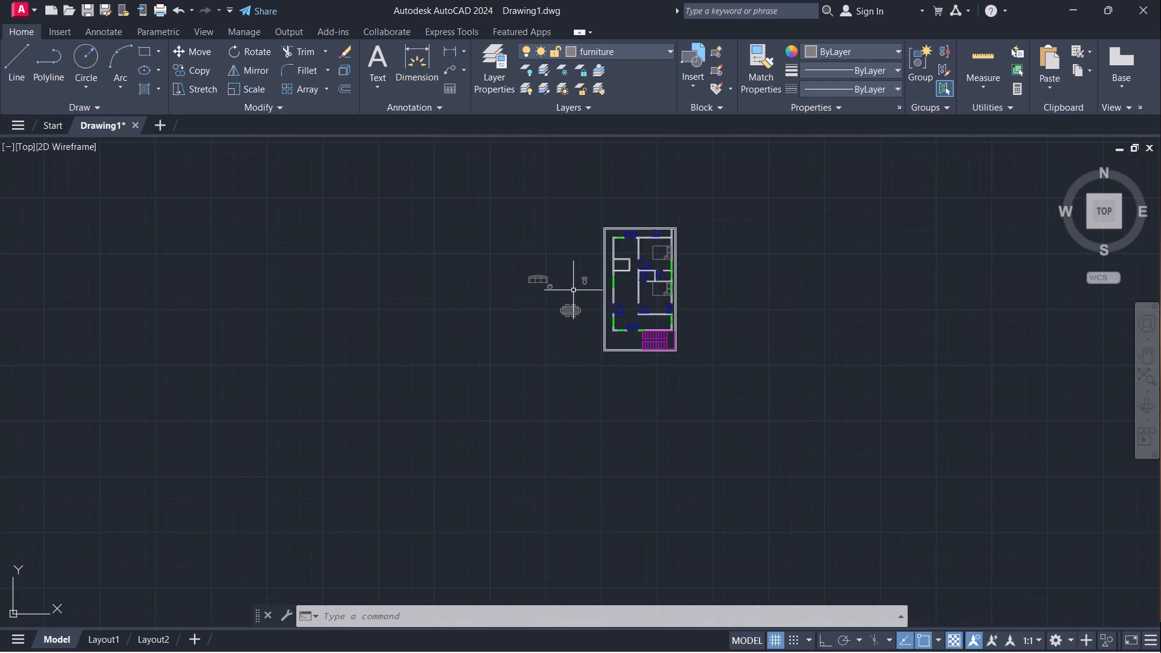
{"action": "scroll", "coordinate": [573, 290], "scroll_direction": "up", "scroll_amount": 3}
{"action": "scroll", "coordinate": [699, 273], "scroll_direction": "down", "scroll_amount": 1}
{"action": "middle_click_drag", "start_coordinate": [700, 274], "coordinate": [668, 326]}
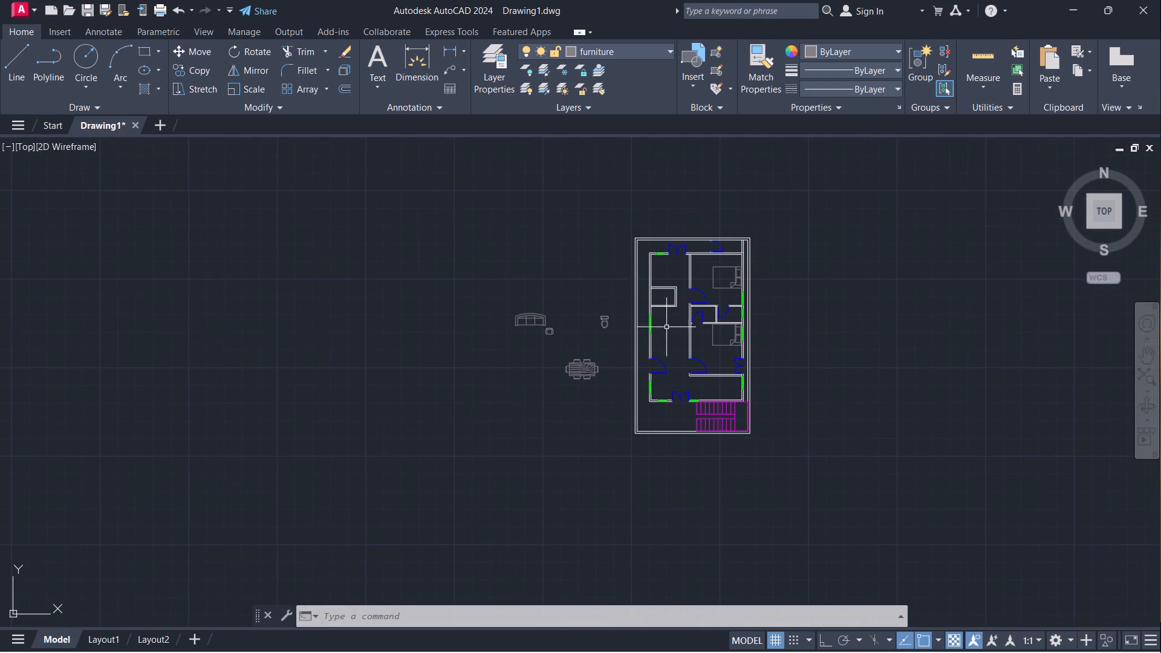
Rotate the six-chair dining table 270° about a point on its south chairs, so its long side runs north-south.
{"action": "scroll", "coordinate": [590, 375], "scroll_direction": "up", "scroll_amount": 1}
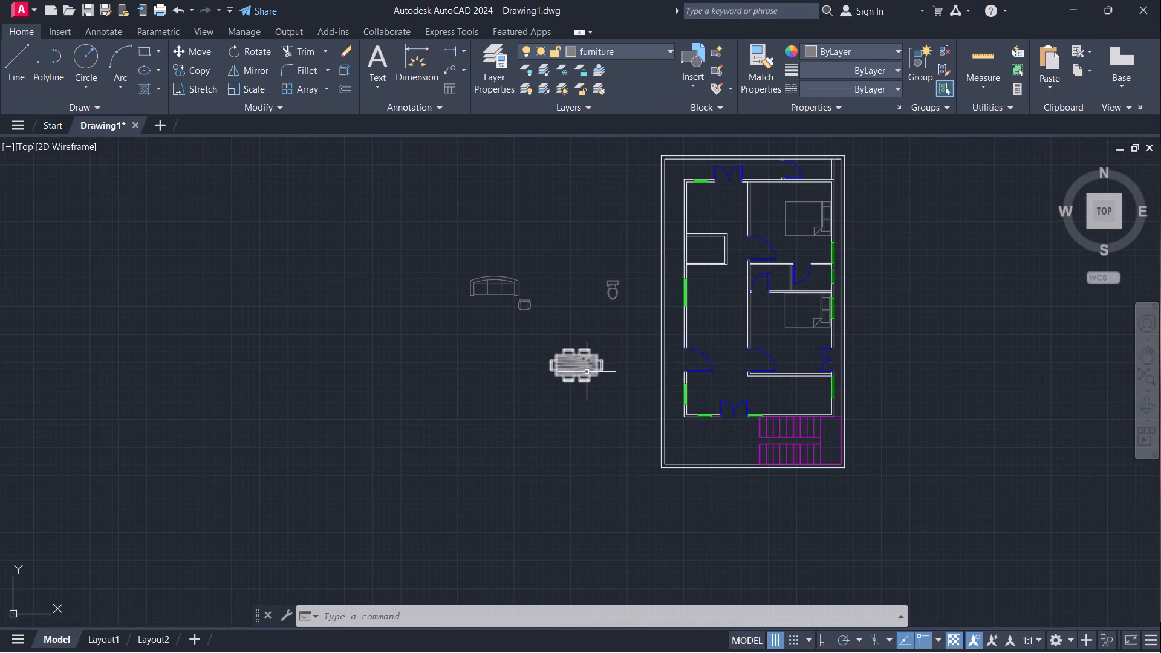
{"action": "scroll", "coordinate": [587, 372], "scroll_direction": "up", "scroll_amount": 1}
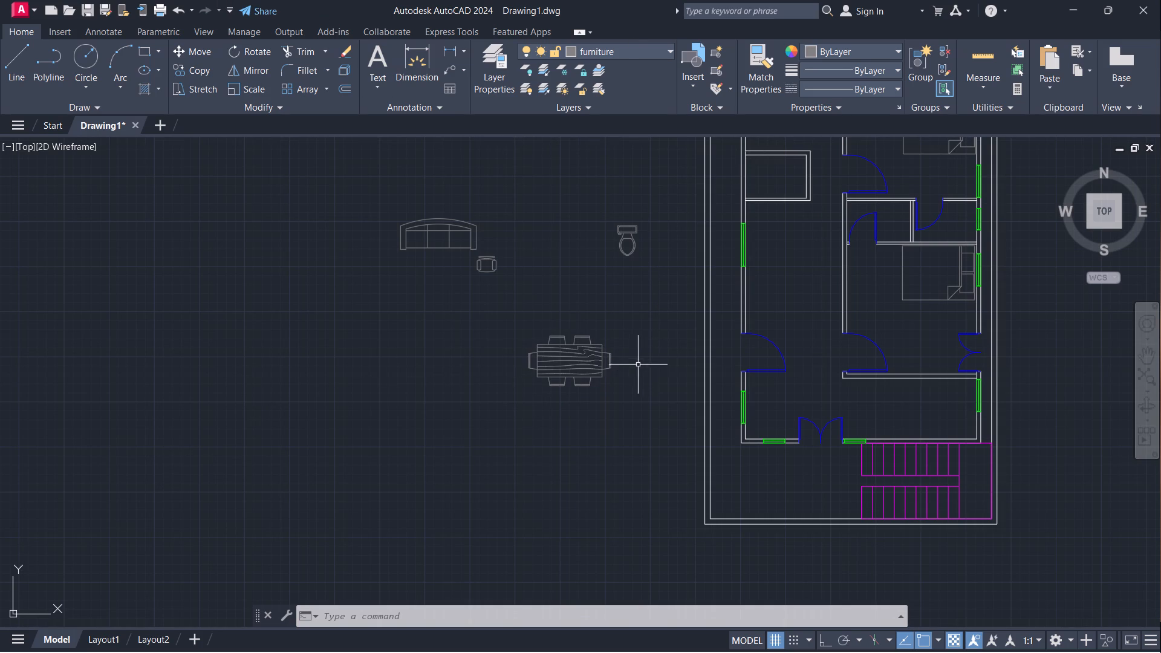
{"action": "left_click", "coordinate": [648, 407]}
{"action": "left_click", "coordinate": [519, 320]}
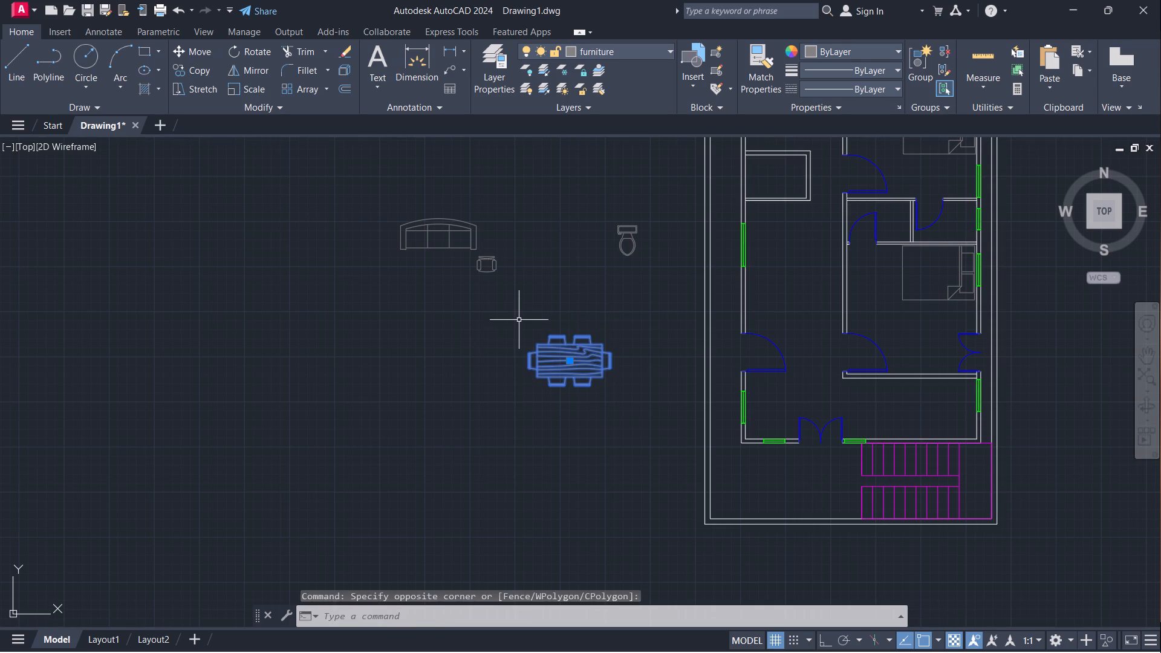
{"action": "type", "text": "ro"}
{"action": "key", "text": "Return"}
{"action": "right_click", "coordinate": [525, 317]}
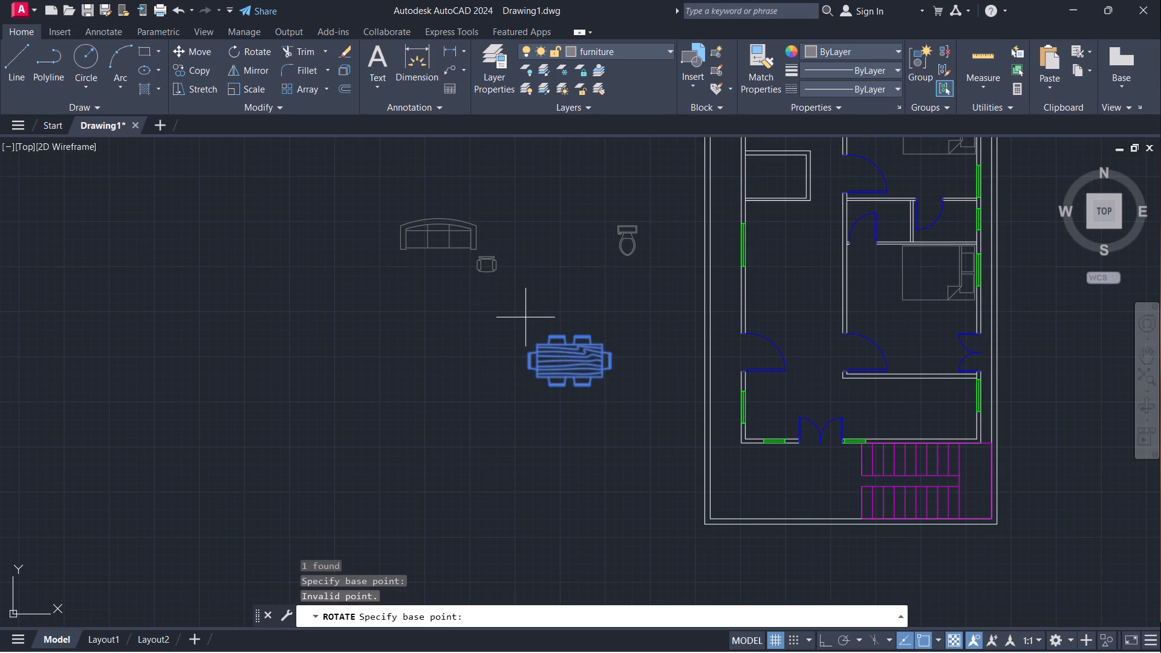
{"action": "left_click", "coordinate": [593, 385]}
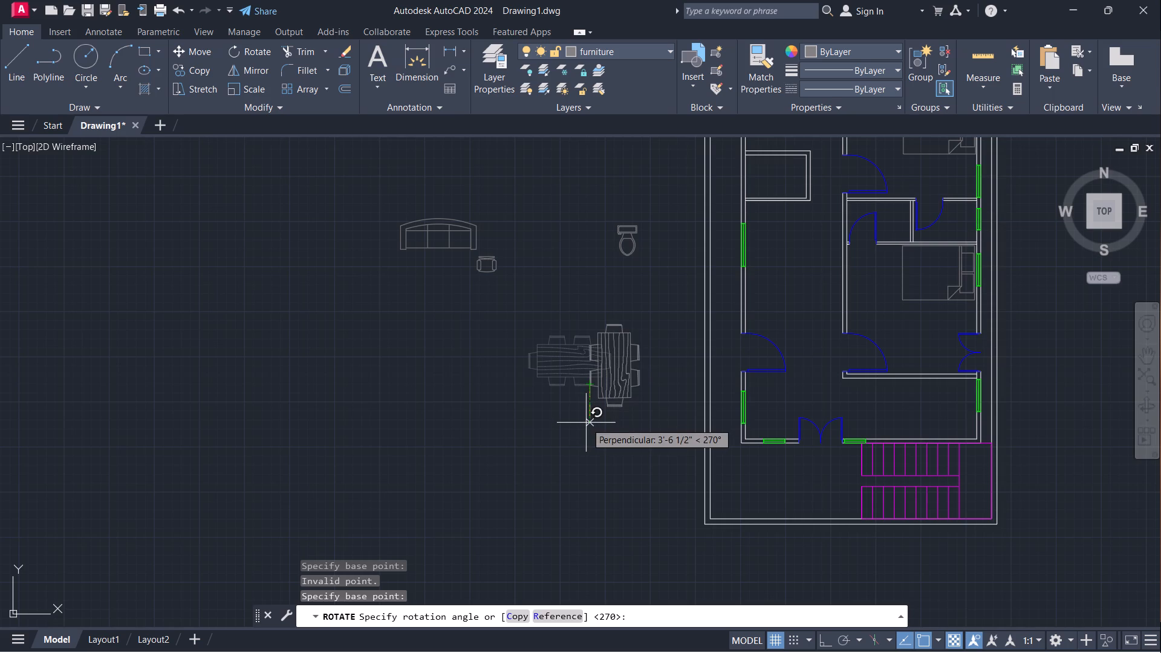
{"action": "left_click", "coordinate": [586, 423]}
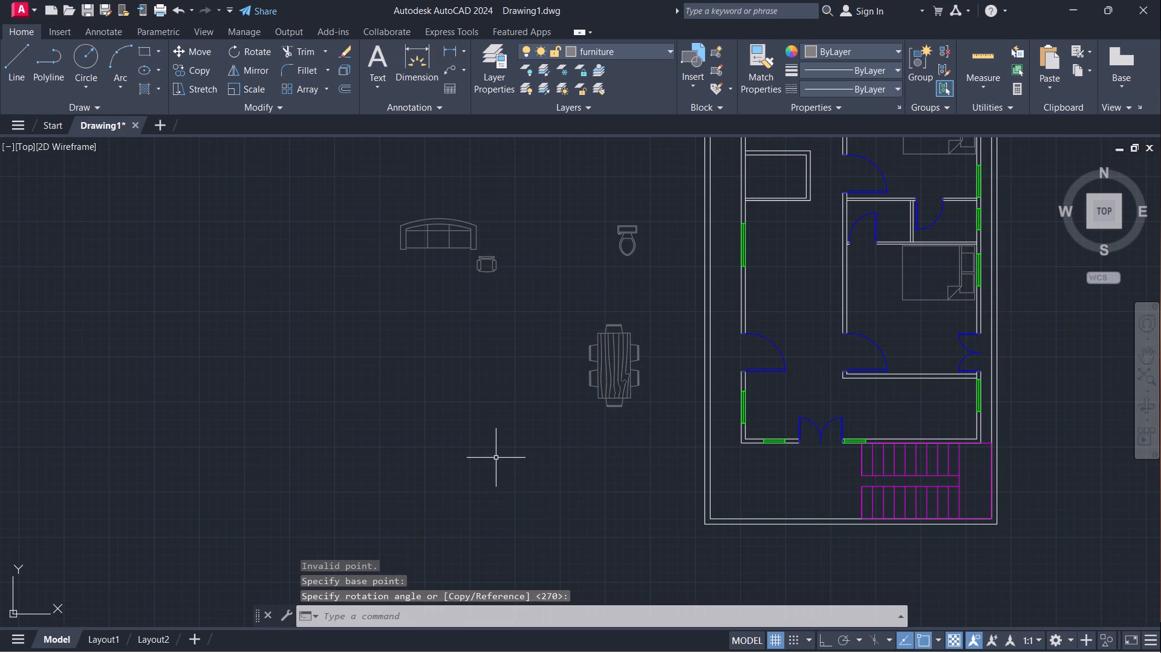
{"action": "key", "text": "space"}
{"action": "key", "text": "space"}
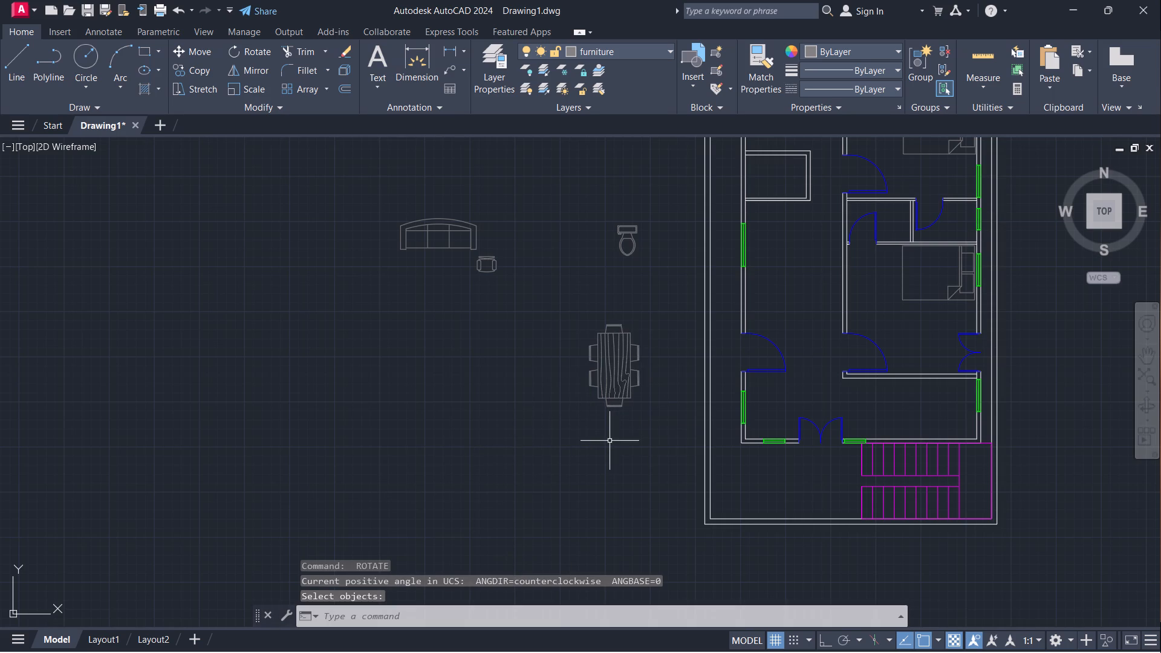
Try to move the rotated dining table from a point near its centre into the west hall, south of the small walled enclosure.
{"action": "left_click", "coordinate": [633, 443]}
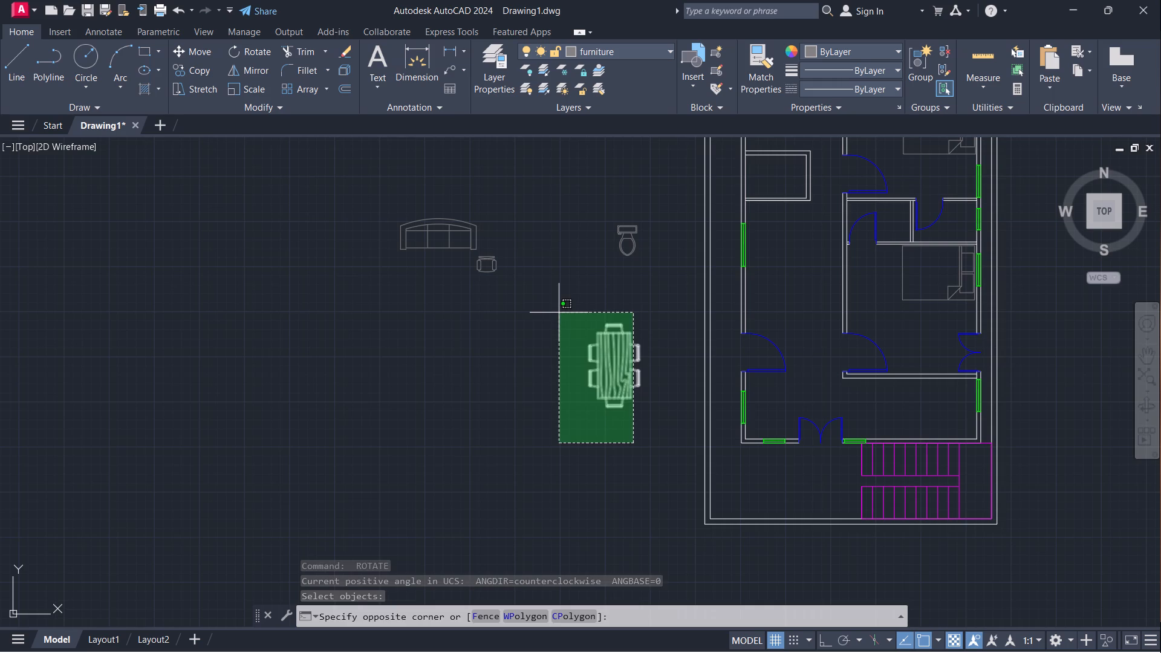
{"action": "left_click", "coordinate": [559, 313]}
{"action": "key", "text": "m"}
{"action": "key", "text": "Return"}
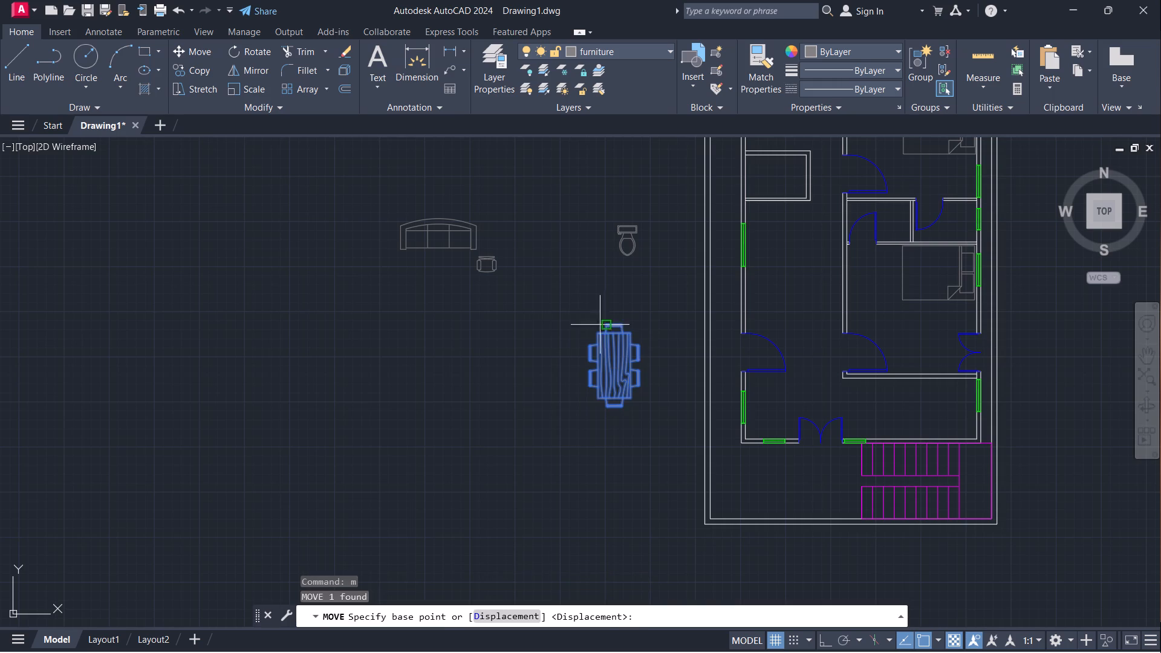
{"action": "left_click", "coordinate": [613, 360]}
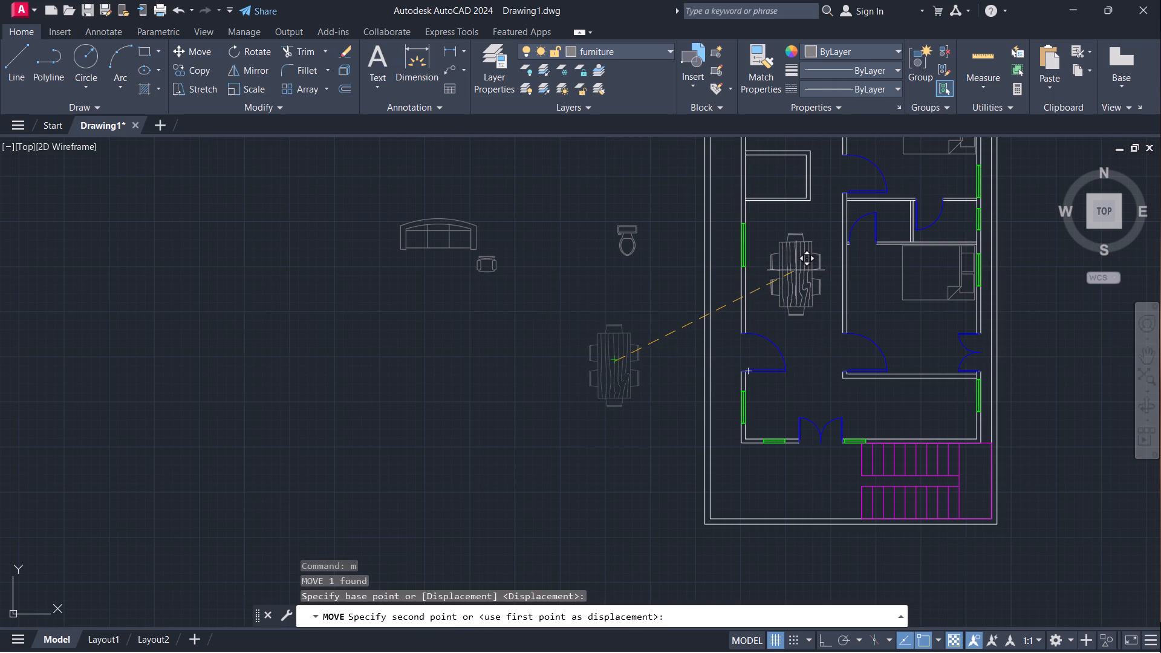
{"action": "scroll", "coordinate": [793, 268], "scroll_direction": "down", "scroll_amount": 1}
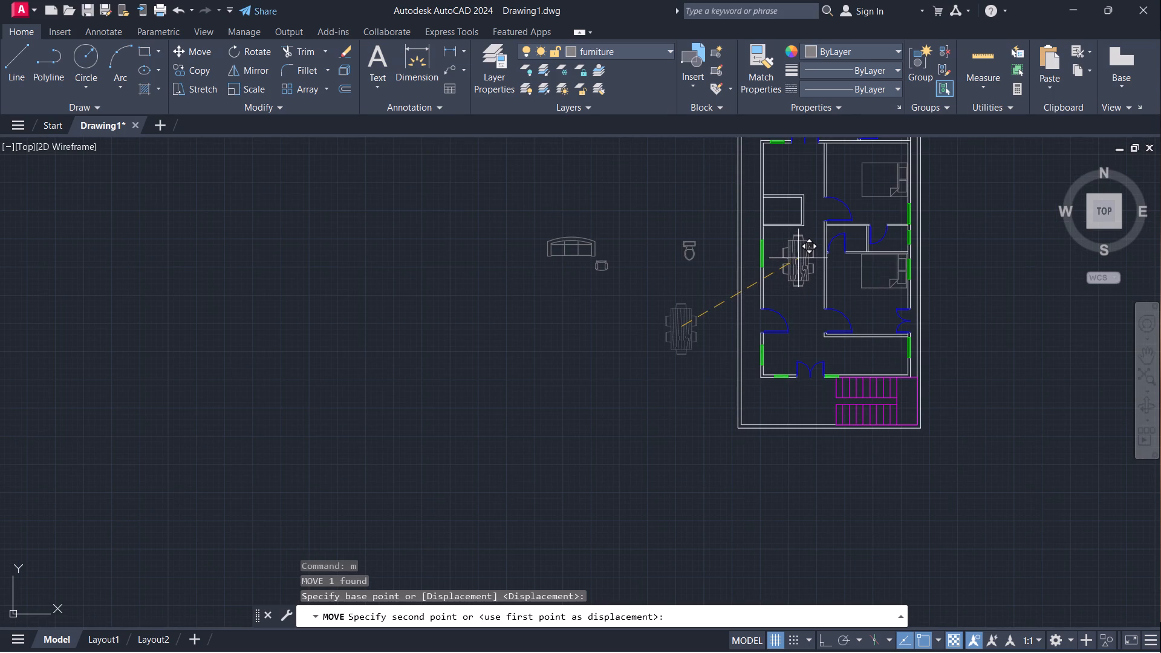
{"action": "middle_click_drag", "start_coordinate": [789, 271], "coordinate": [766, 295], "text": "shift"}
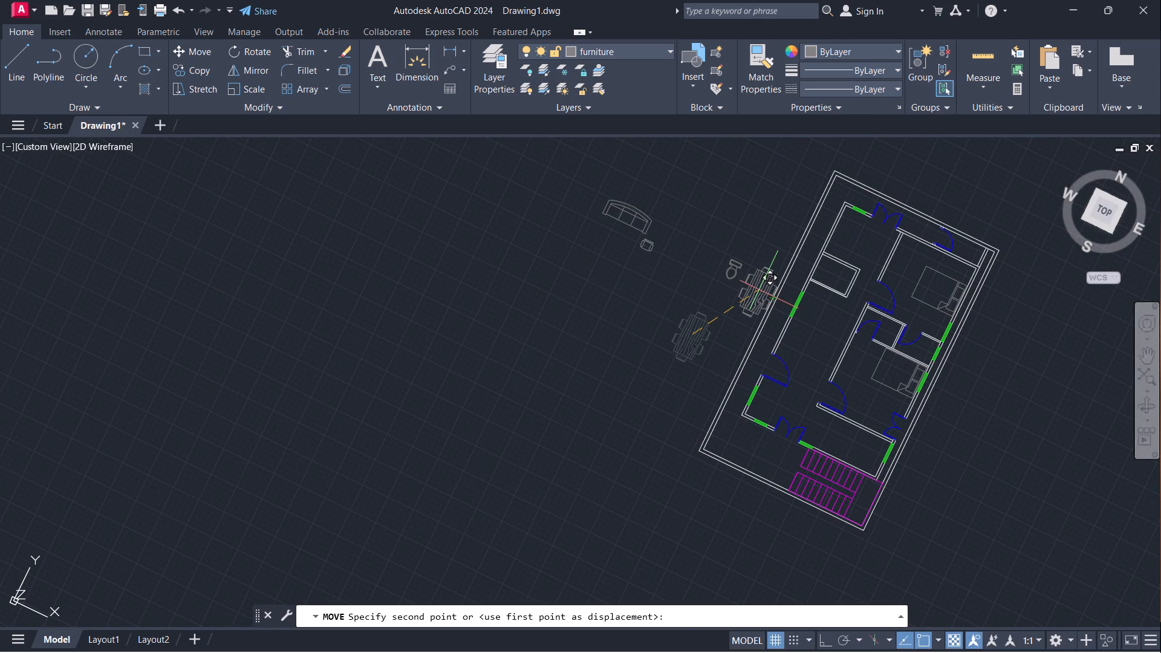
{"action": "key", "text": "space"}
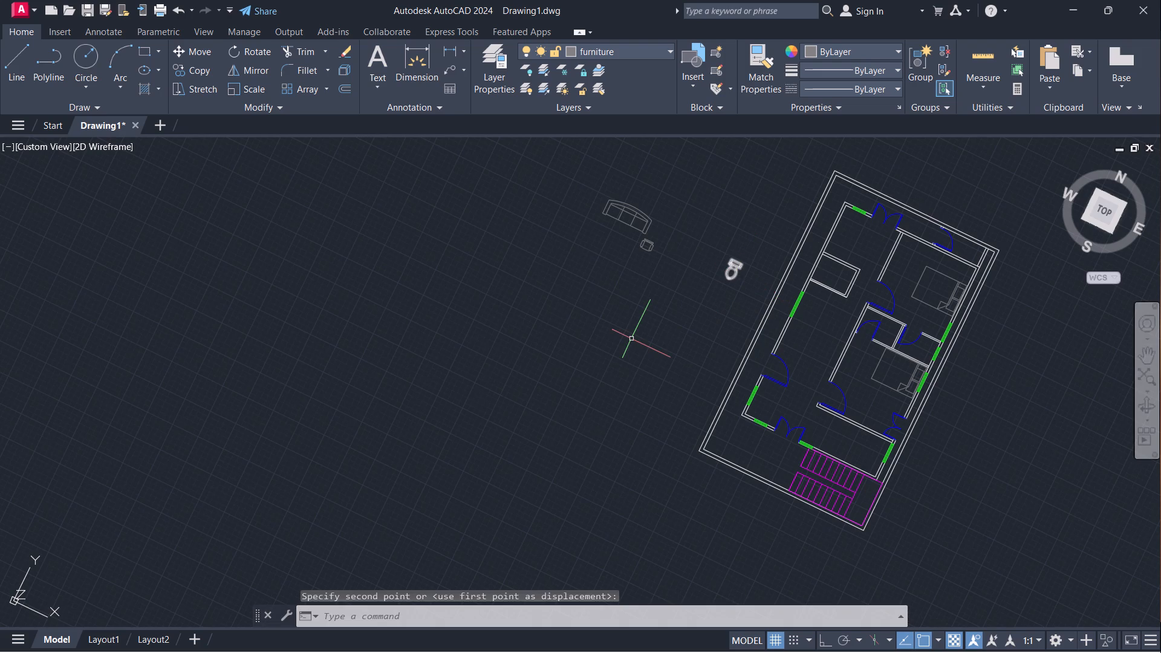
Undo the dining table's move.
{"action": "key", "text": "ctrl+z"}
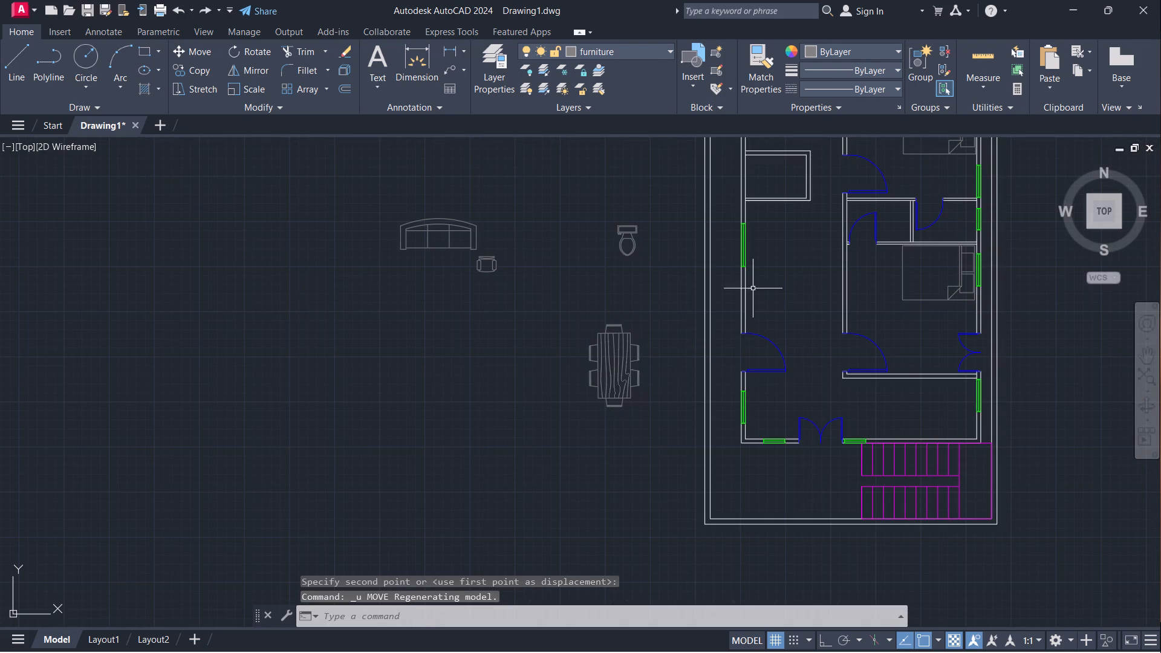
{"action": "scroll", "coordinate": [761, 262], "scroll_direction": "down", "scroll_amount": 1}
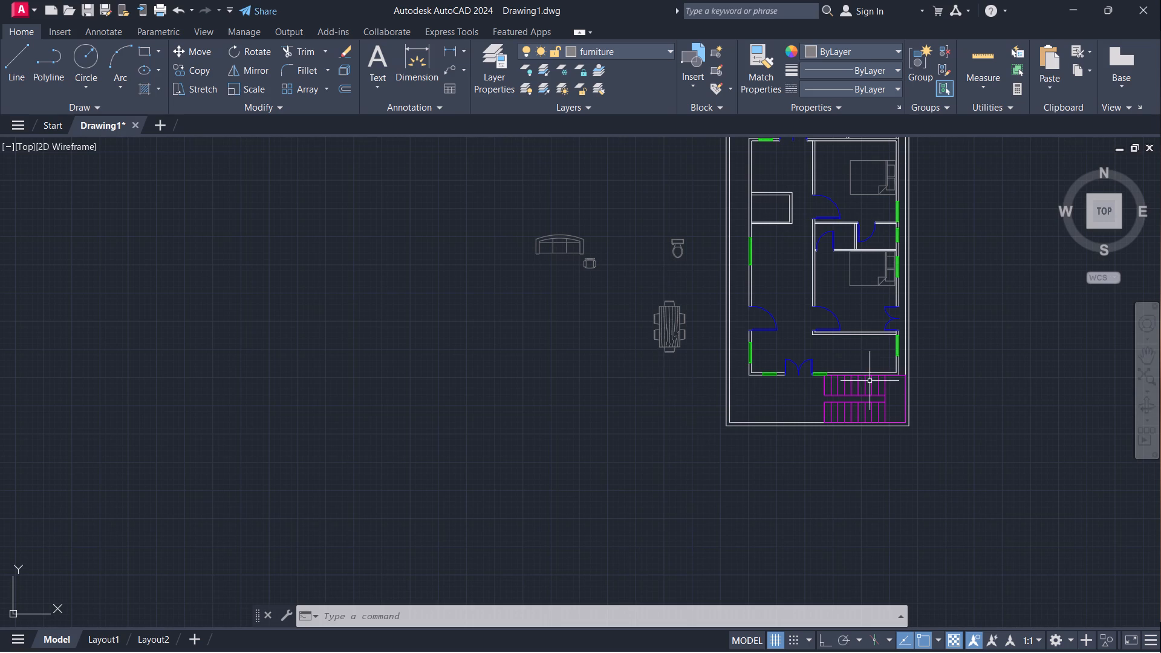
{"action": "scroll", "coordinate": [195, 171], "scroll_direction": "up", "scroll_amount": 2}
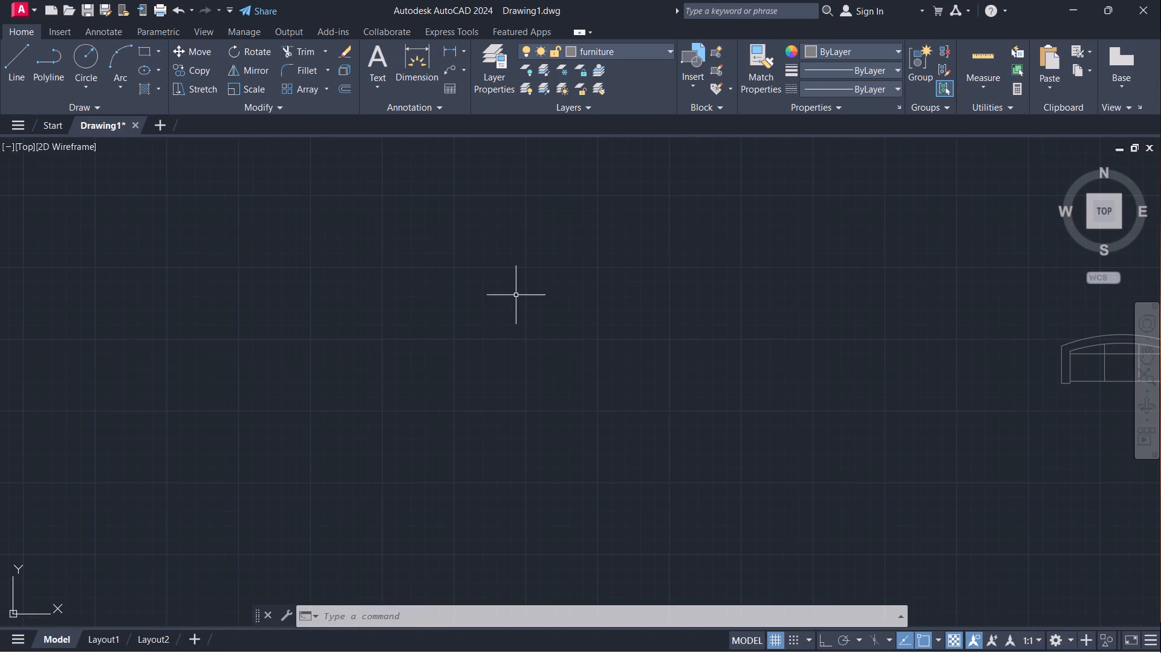
Move the north bedroom's bed a short distance north, closer to the room's north wall.
{"action": "scroll", "coordinate": [408, 316], "scroll_direction": "down", "scroll_amount": 2}
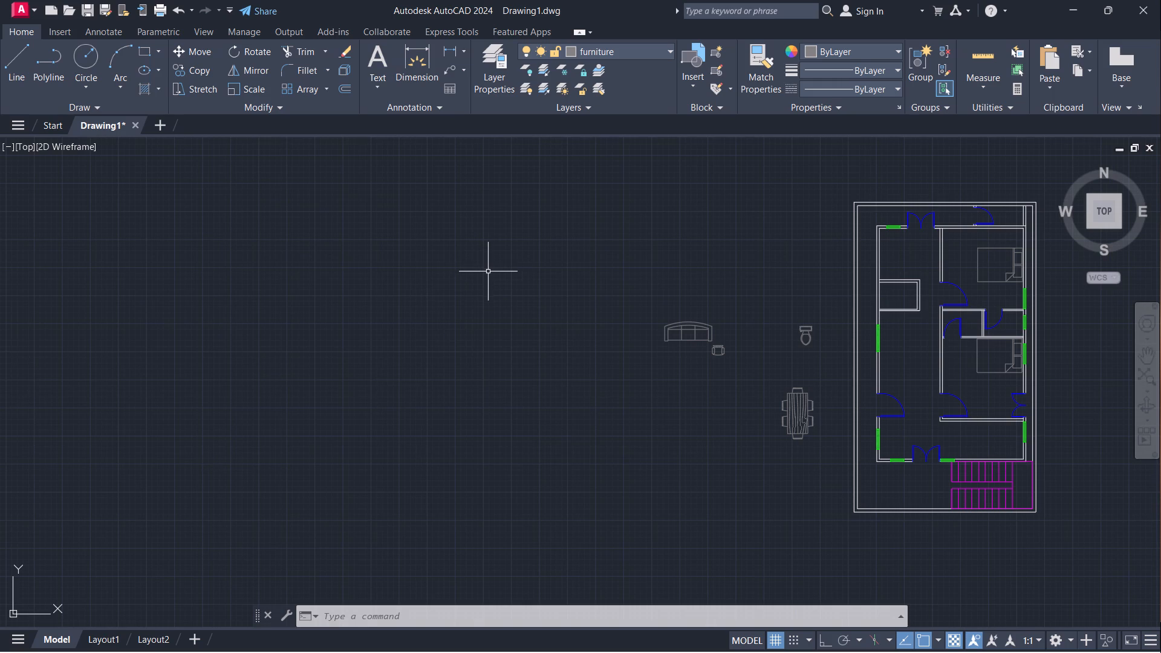
{"action": "scroll", "coordinate": [487, 271], "scroll_direction": "down", "scroll_amount": 1}
{"action": "scroll", "coordinate": [527, 269], "scroll_direction": "up", "scroll_amount": 1}
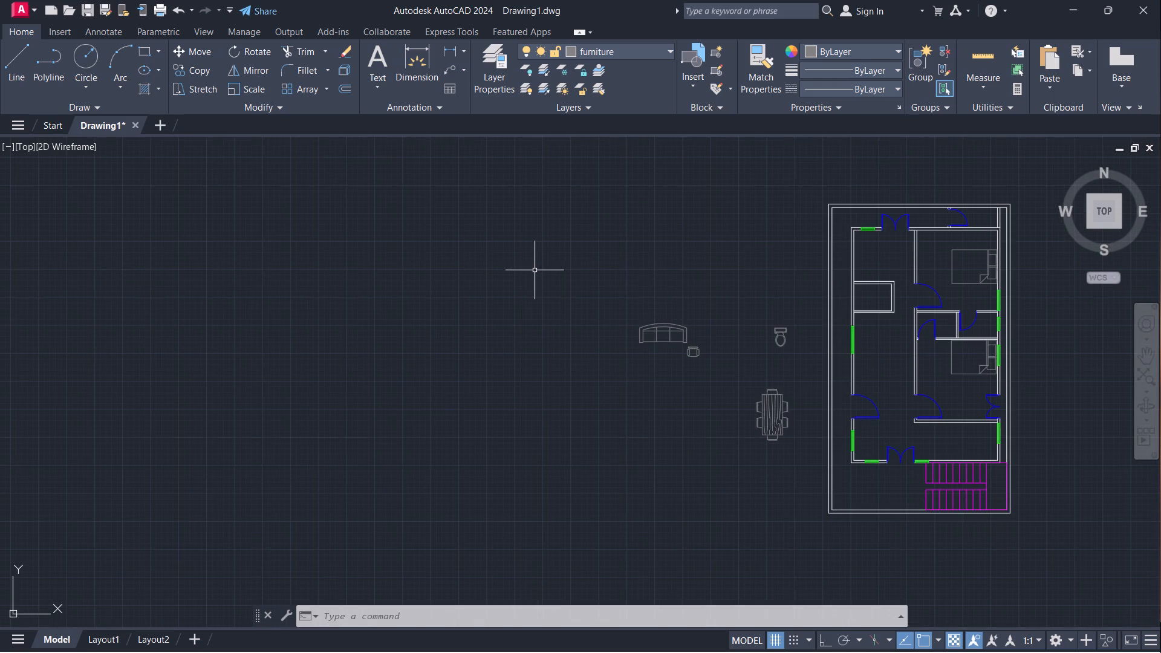
{"action": "scroll", "coordinate": [532, 272], "scroll_direction": "down", "scroll_amount": 1}
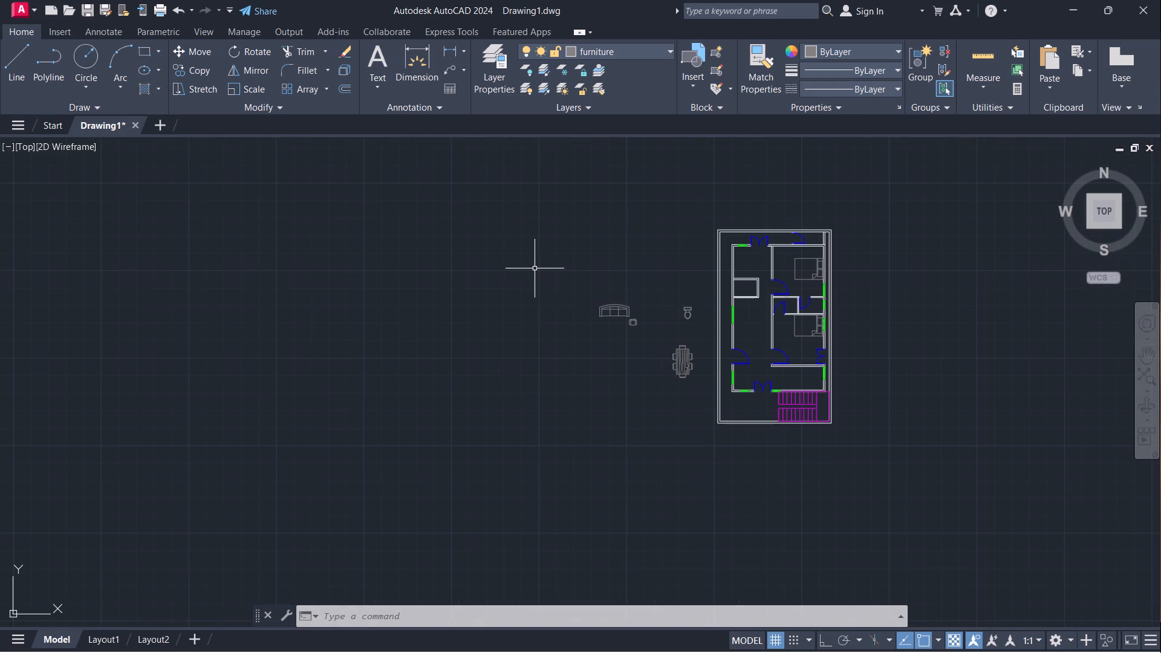
{"action": "middle_click_drag", "start_coordinate": [634, 325], "coordinate": [503, 385]}
{"action": "scroll", "coordinate": [662, 286], "scroll_direction": "up", "scroll_amount": 3}
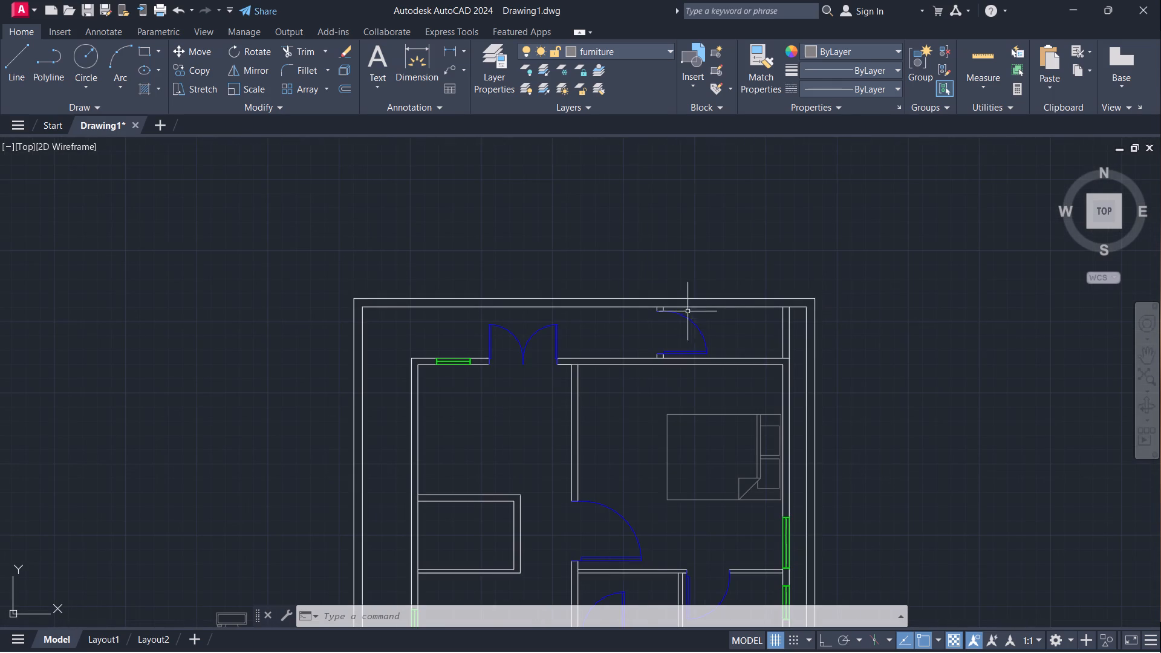
{"action": "left_click", "coordinate": [715, 411]}
{"action": "left_click", "coordinate": [713, 431]}
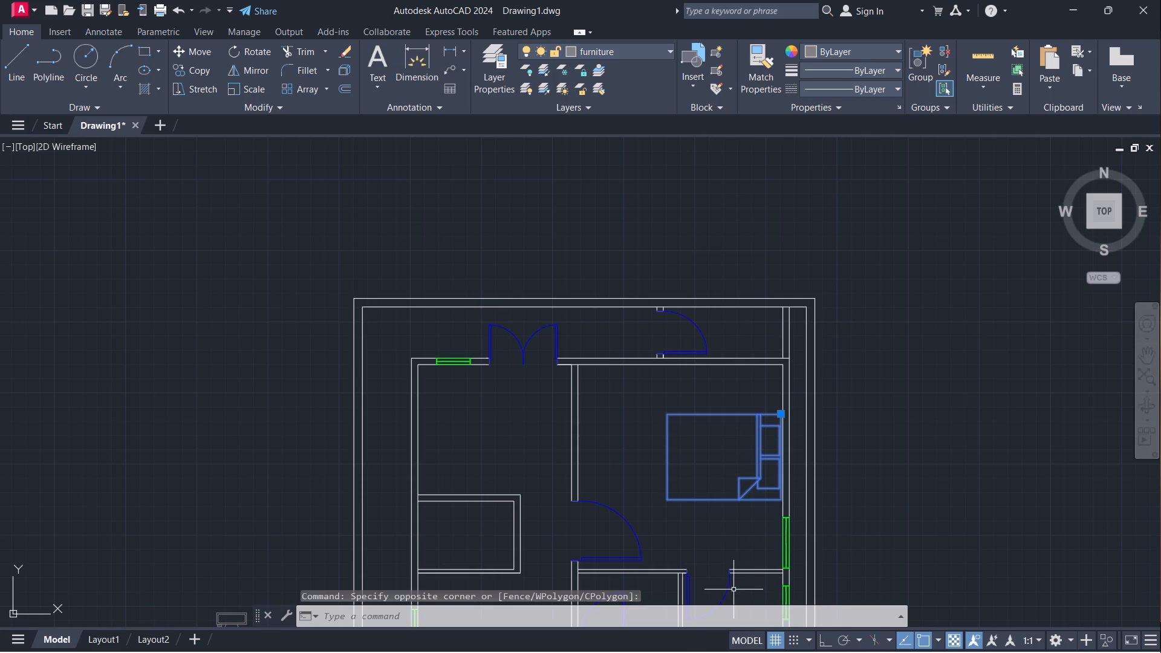
{"action": "key", "text": "m"}
{"action": "key", "text": "Return"}
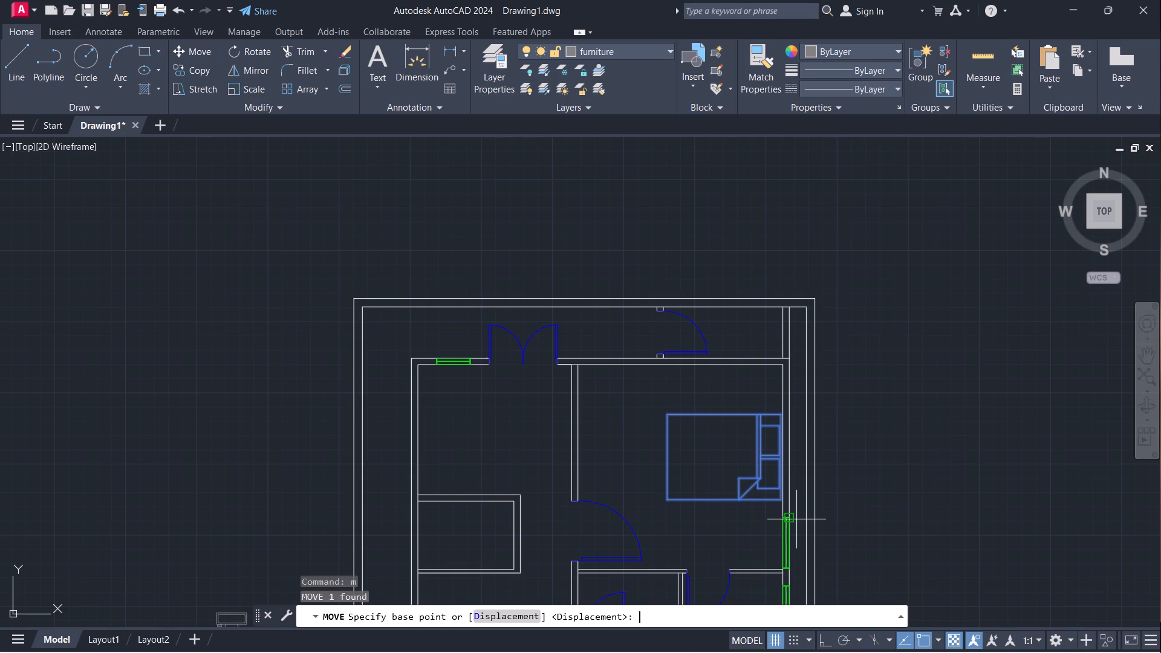
{"action": "left_click", "coordinate": [755, 411]}
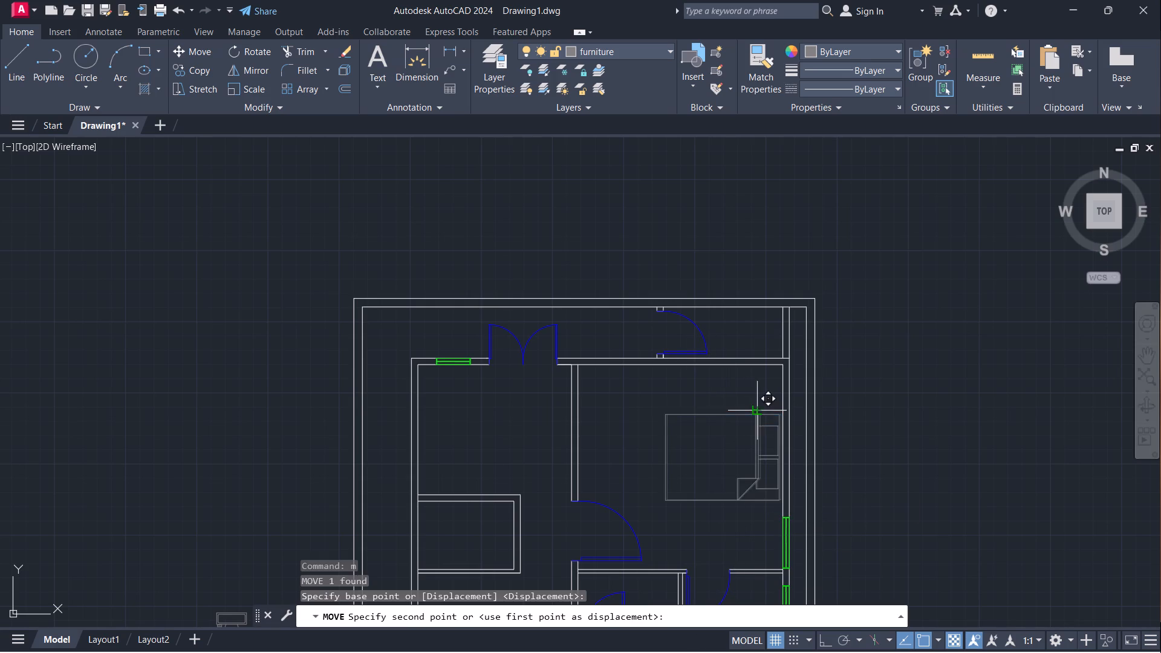
{"action": "left_click", "coordinate": [753, 374]}
Move the south bedroom's bed a short distance south, away from the bathroom wall and towards the room's middle.
{"action": "scroll", "coordinate": [704, 449], "scroll_direction": "down", "scroll_amount": 1}
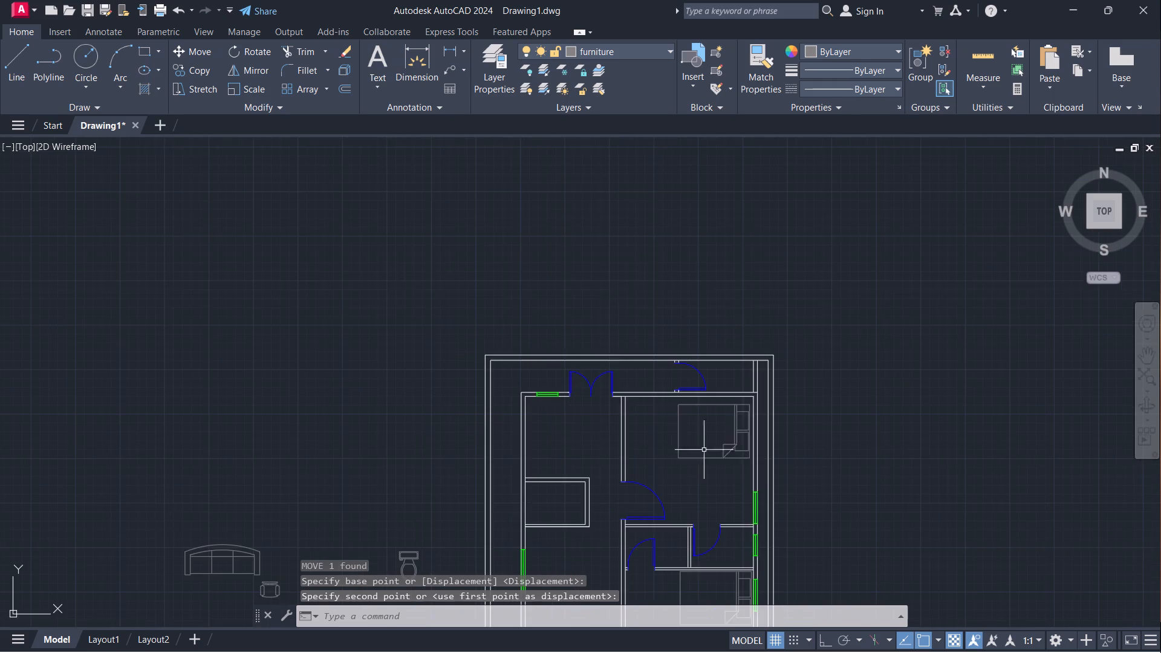
{"action": "scroll", "coordinate": [693, 479], "scroll_direction": "down", "scroll_amount": 1}
{"action": "scroll", "coordinate": [689, 566], "scroll_direction": "up", "scroll_amount": 1}
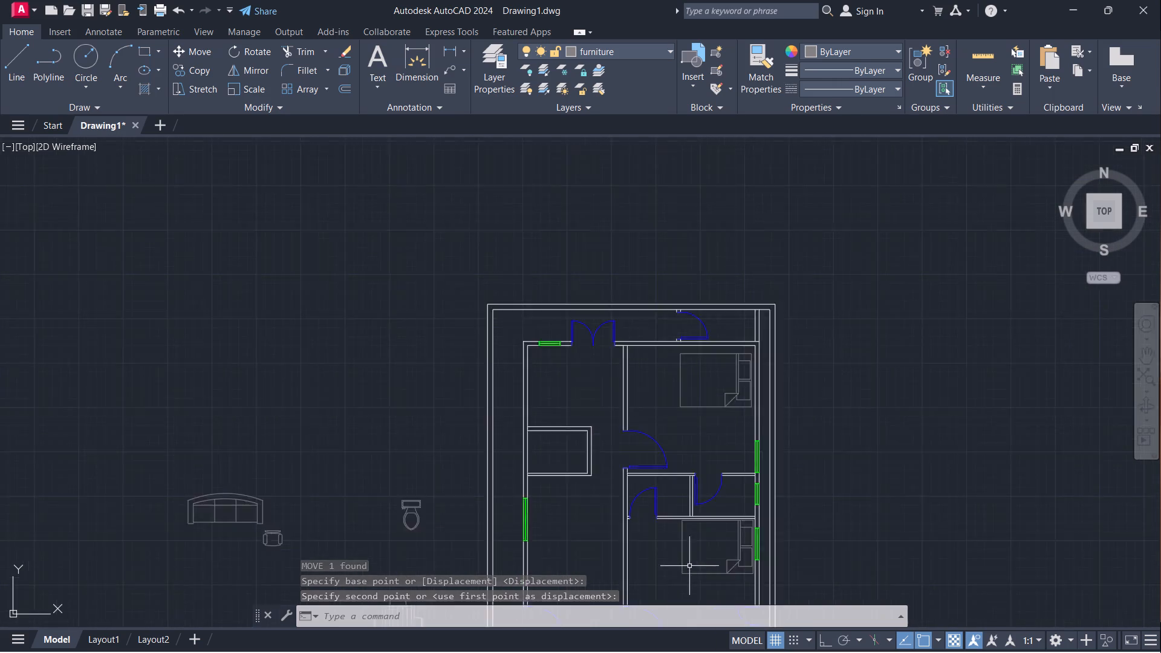
{"action": "scroll", "coordinate": [689, 566], "scroll_direction": "up", "scroll_amount": 2}
{"action": "middle_click_drag", "start_coordinate": [689, 580], "coordinate": [682, 460]}
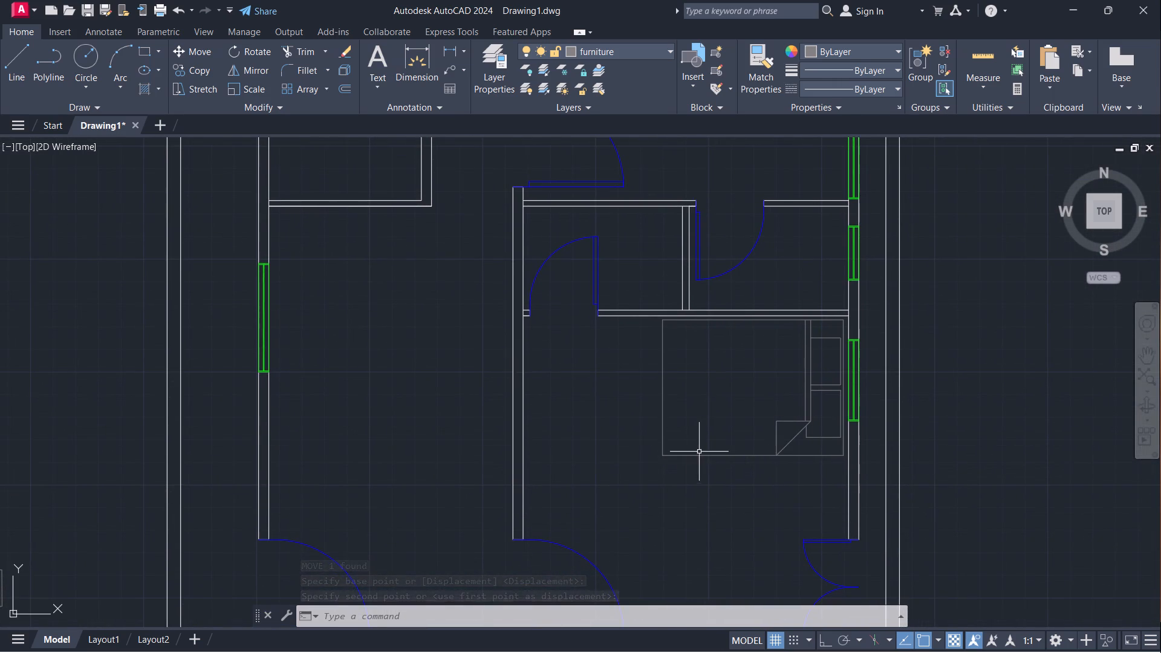
{"action": "left_click", "coordinate": [702, 455]}
{"action": "key", "text": "m"}
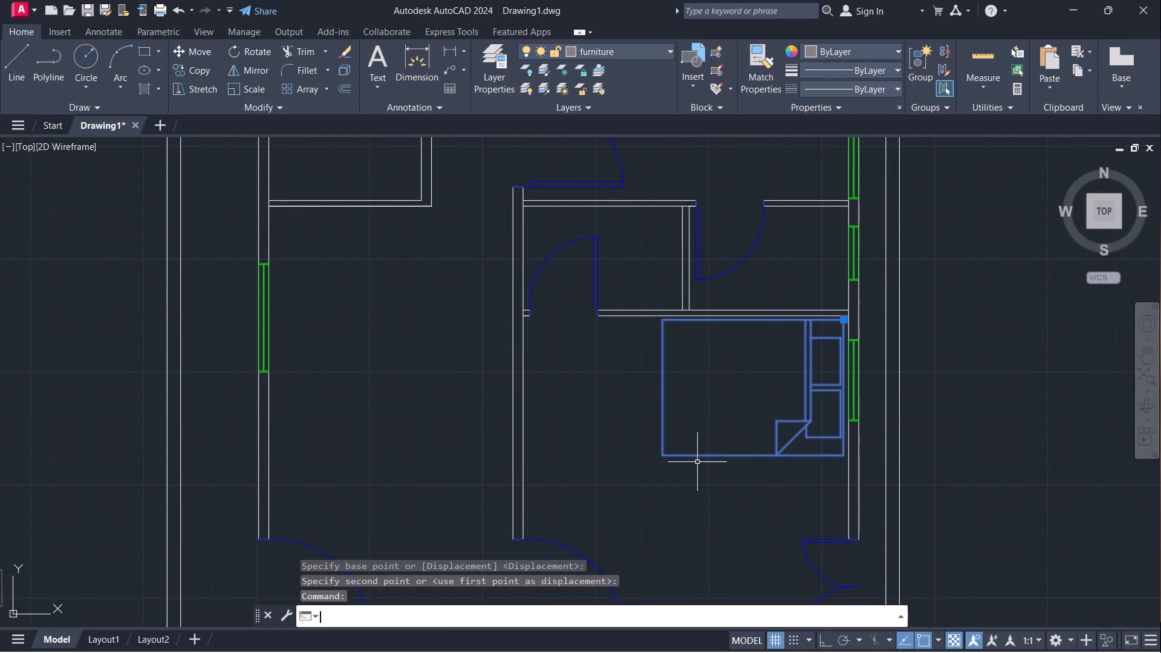
{"action": "key", "text": "Return"}
{"action": "scroll", "coordinate": [697, 462], "scroll_direction": "down", "scroll_amount": 2}
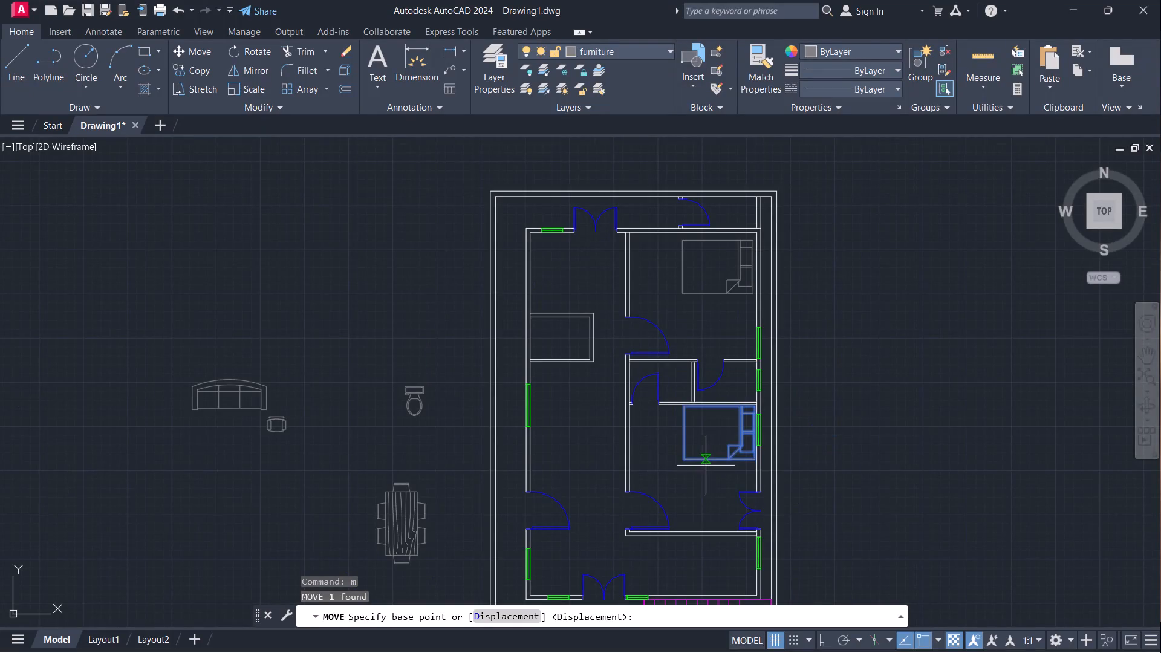
{"action": "left_click", "coordinate": [708, 462]}
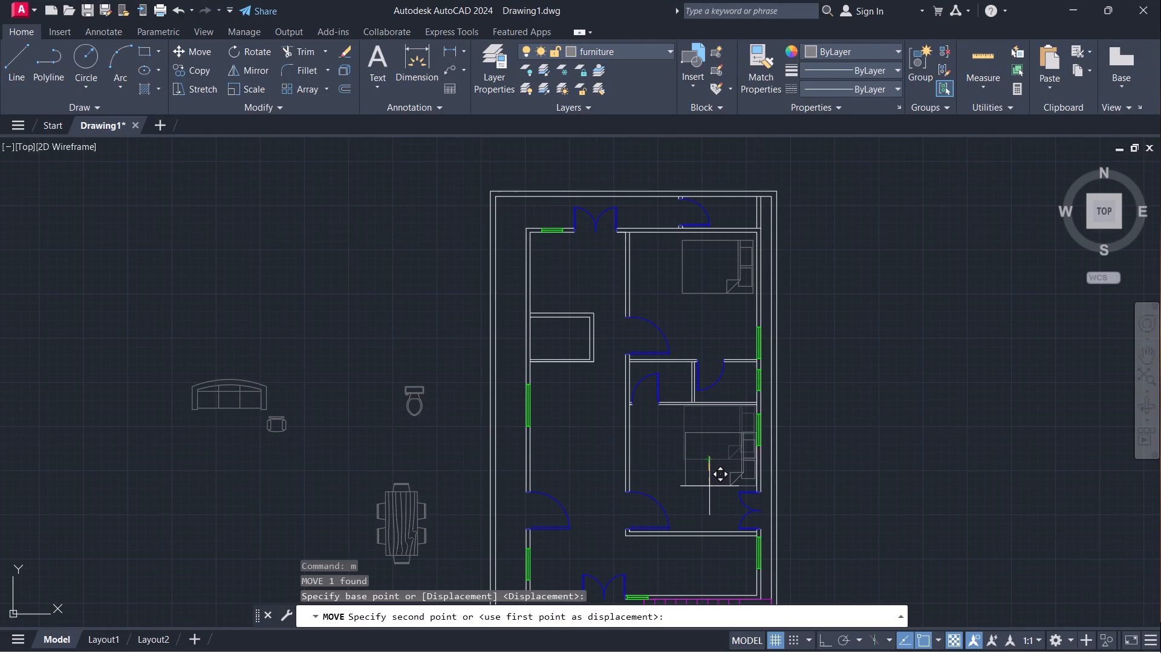
{"action": "left_click", "coordinate": [709, 483]}
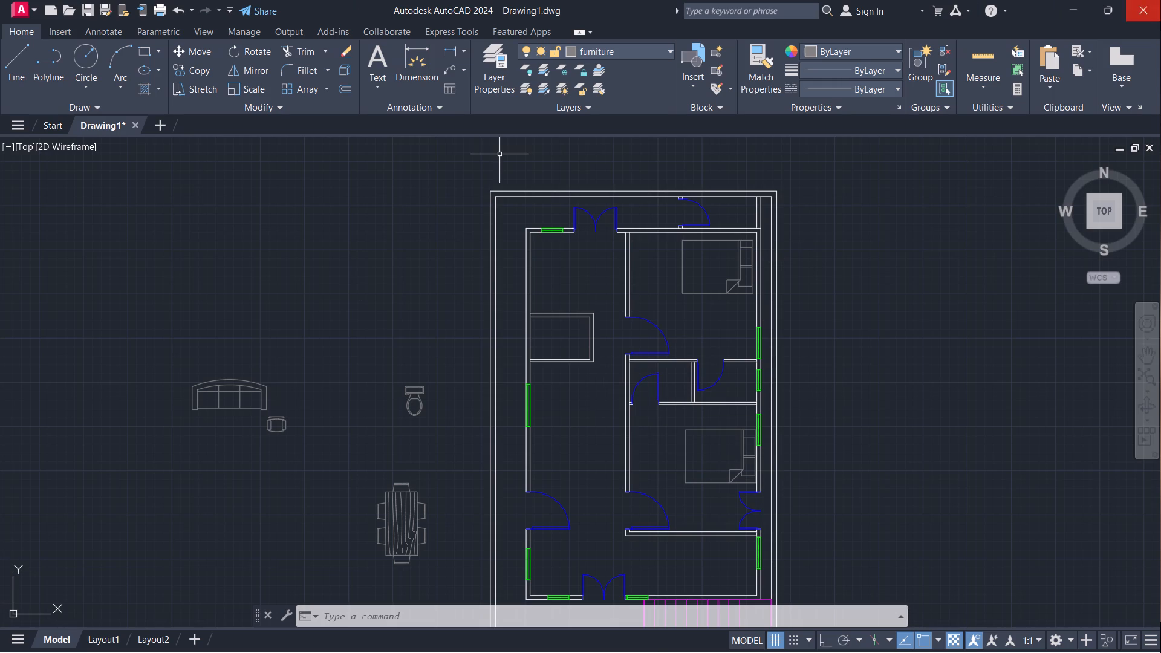
Rotate the toilet 90° counterclockwise about its tank's northwest corner with Ortho on, so the bowl points east.
{"action": "scroll", "coordinate": [1065, 652], "scroll_direction": "down", "scroll_amount": 6}
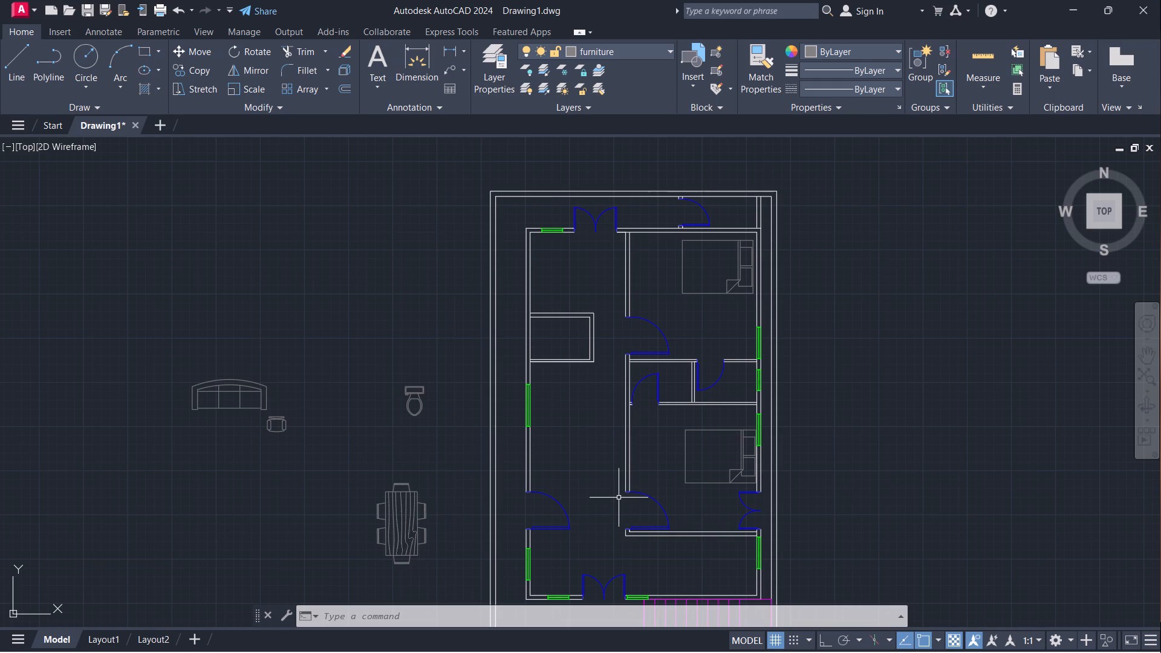
{"action": "left_click", "coordinate": [438, 433]}
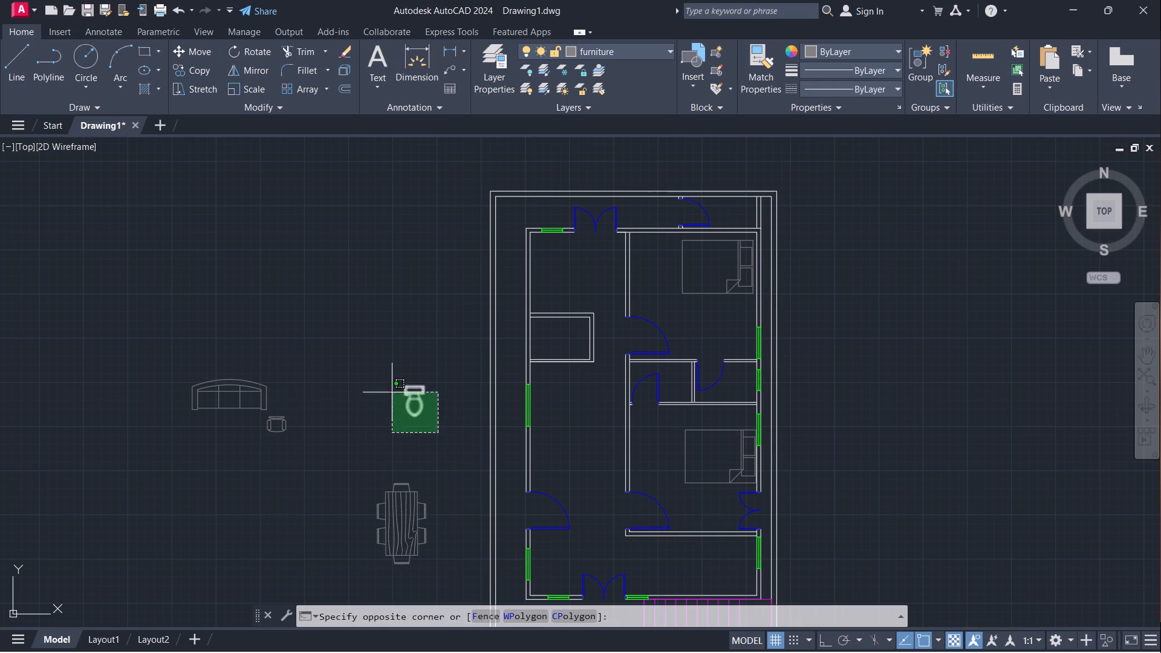
{"action": "left_click", "coordinate": [392, 377]}
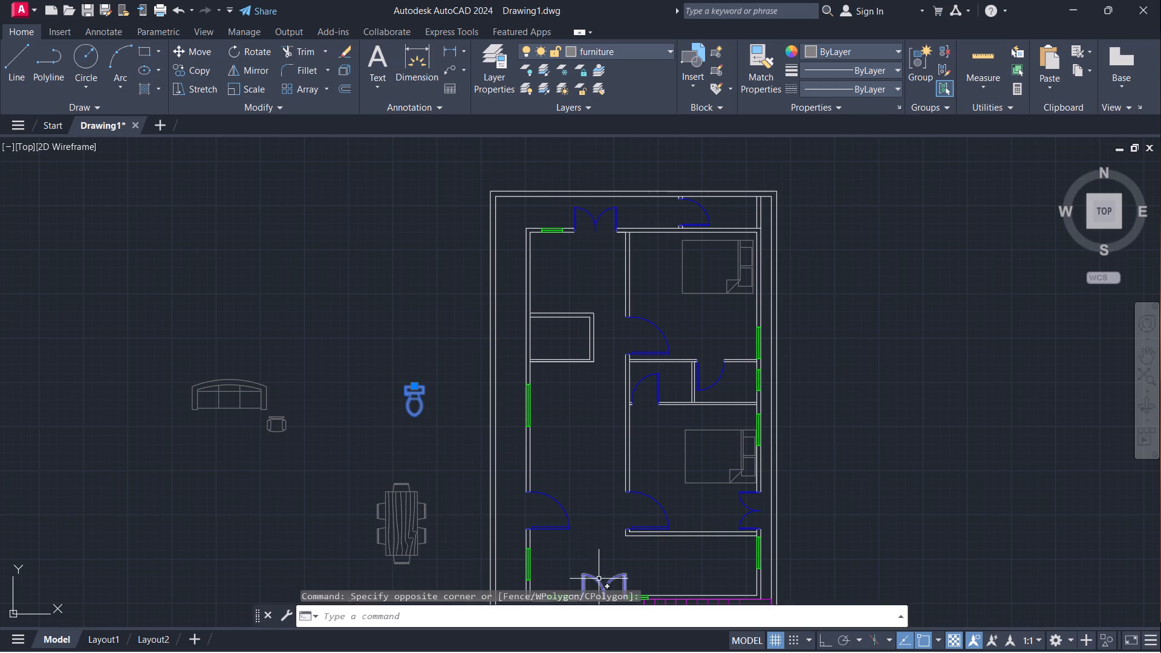
{"action": "key", "text": "r"}
{"action": "key", "text": "o"}
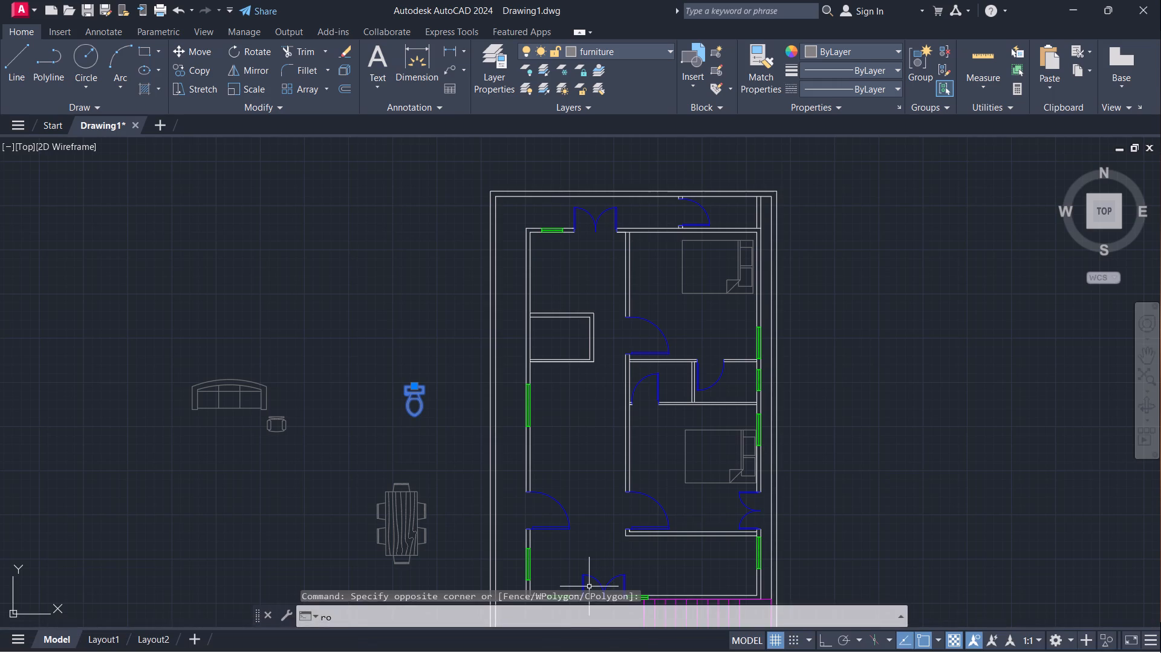
{"action": "key", "text": "Return"}
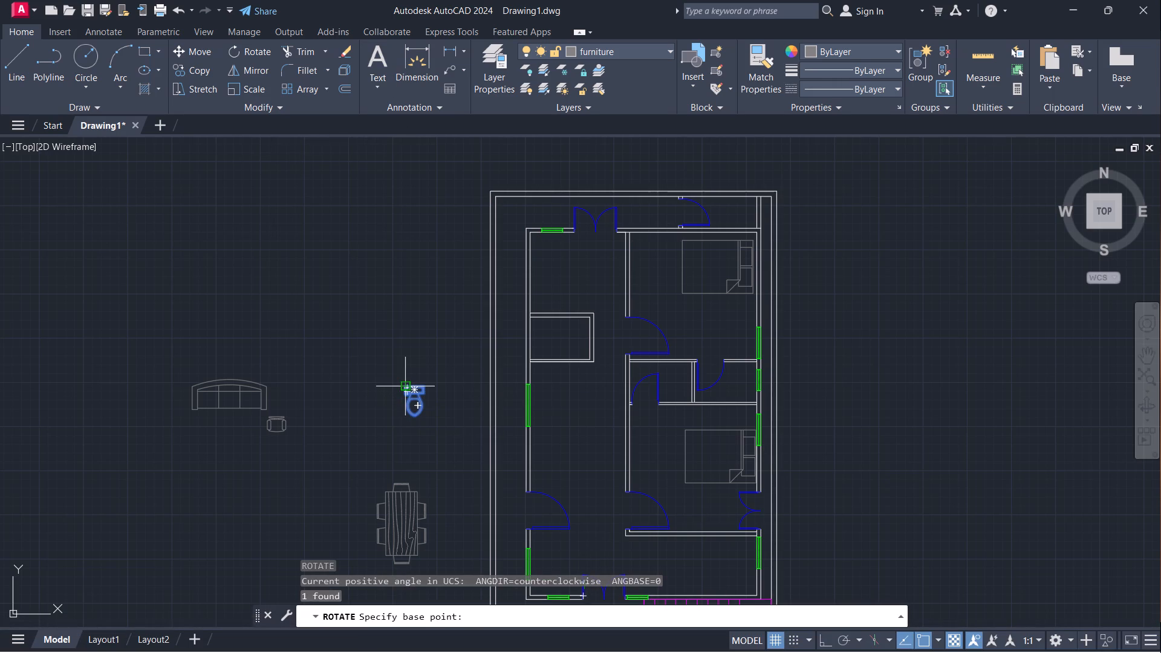
{"action": "scroll", "coordinate": [404, 383], "scroll_direction": "up", "scroll_amount": 5}
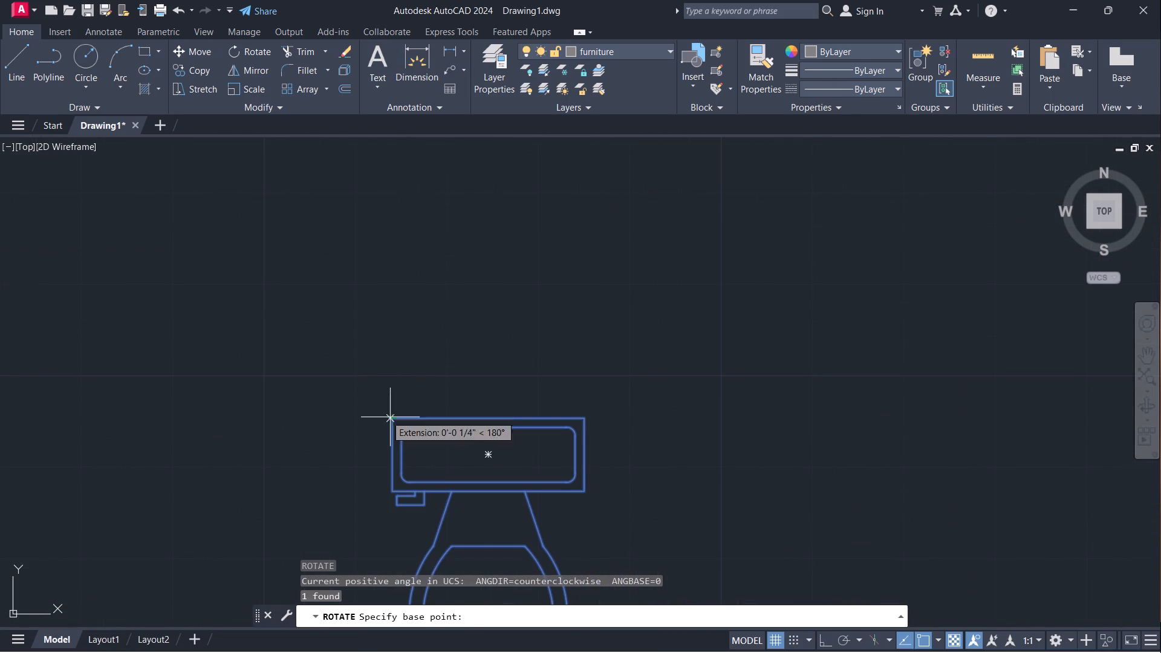
{"action": "left_click", "coordinate": [395, 419]}
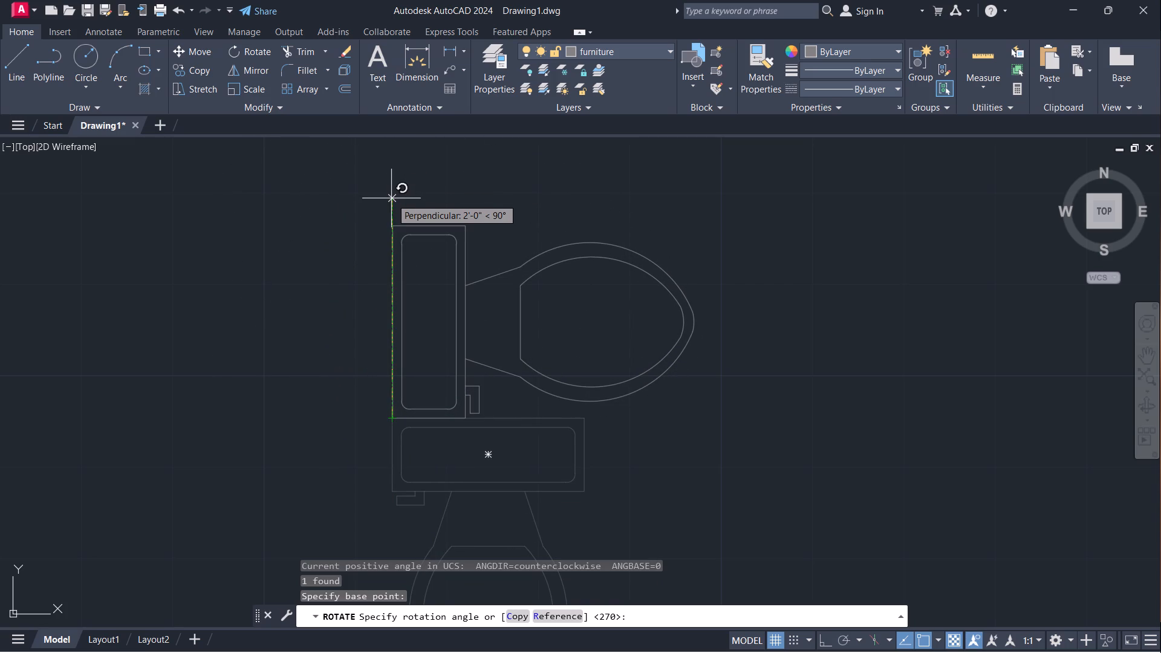
{"action": "key", "text": "F8"}
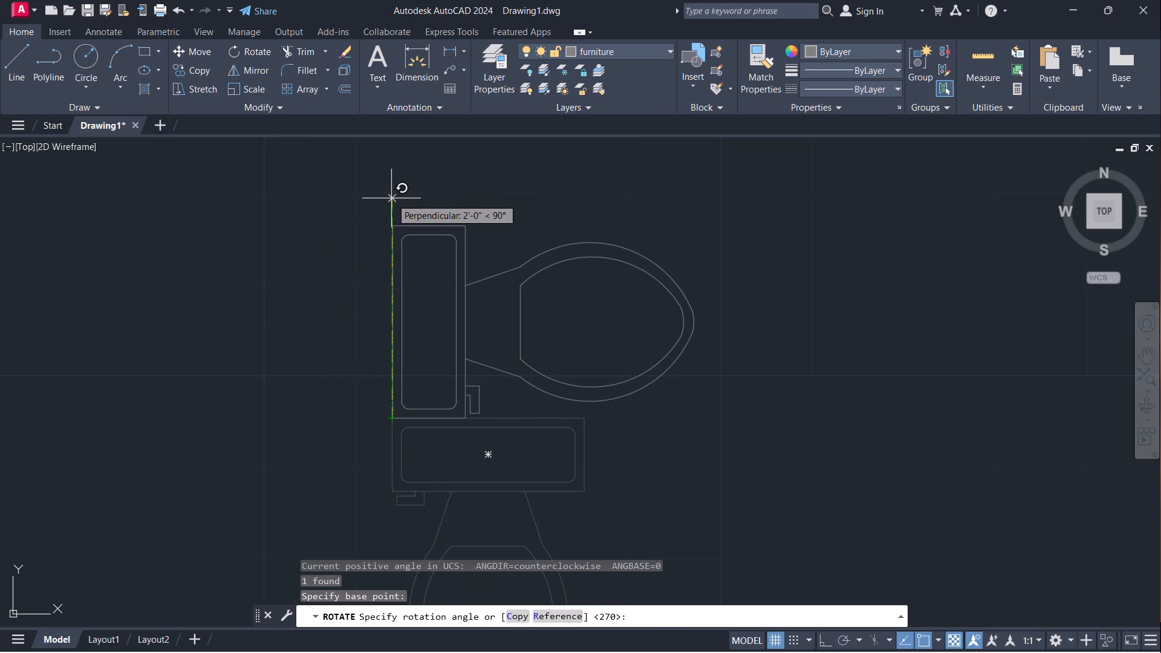
{"action": "left_click", "coordinate": [390, 193]}
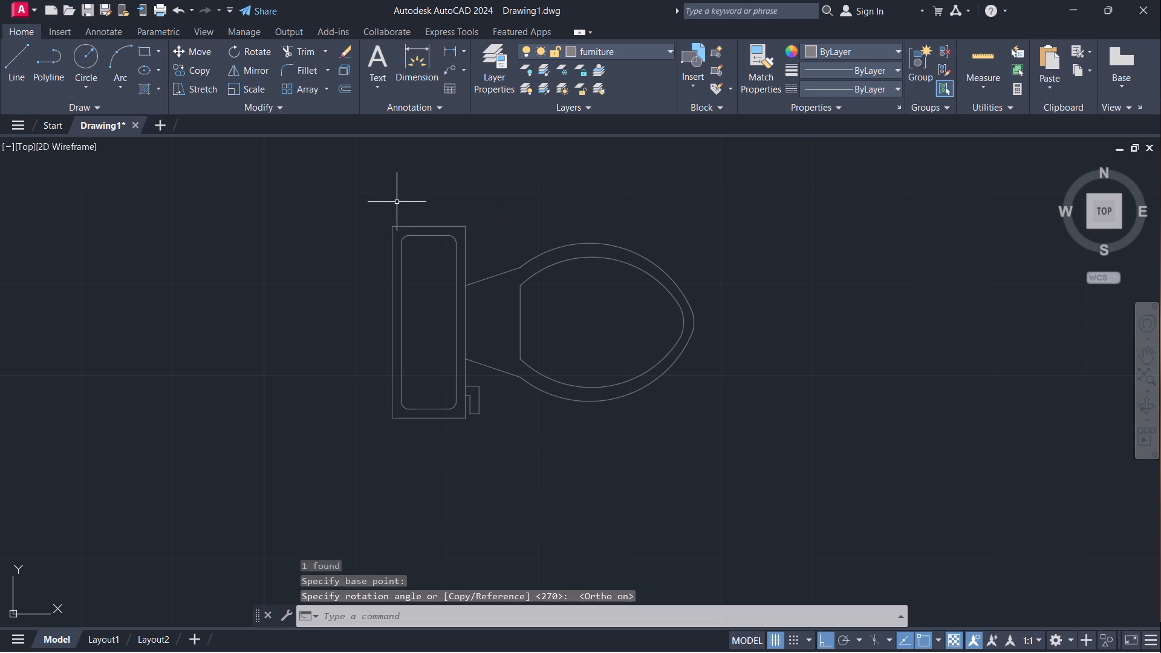
Move the toilet by the midpoint of its tank's back edge to open space just west of the plot boundary, level with the small enclosed room.
{"action": "scroll", "coordinate": [907, 334], "scroll_direction": "down", "scroll_amount": 2}
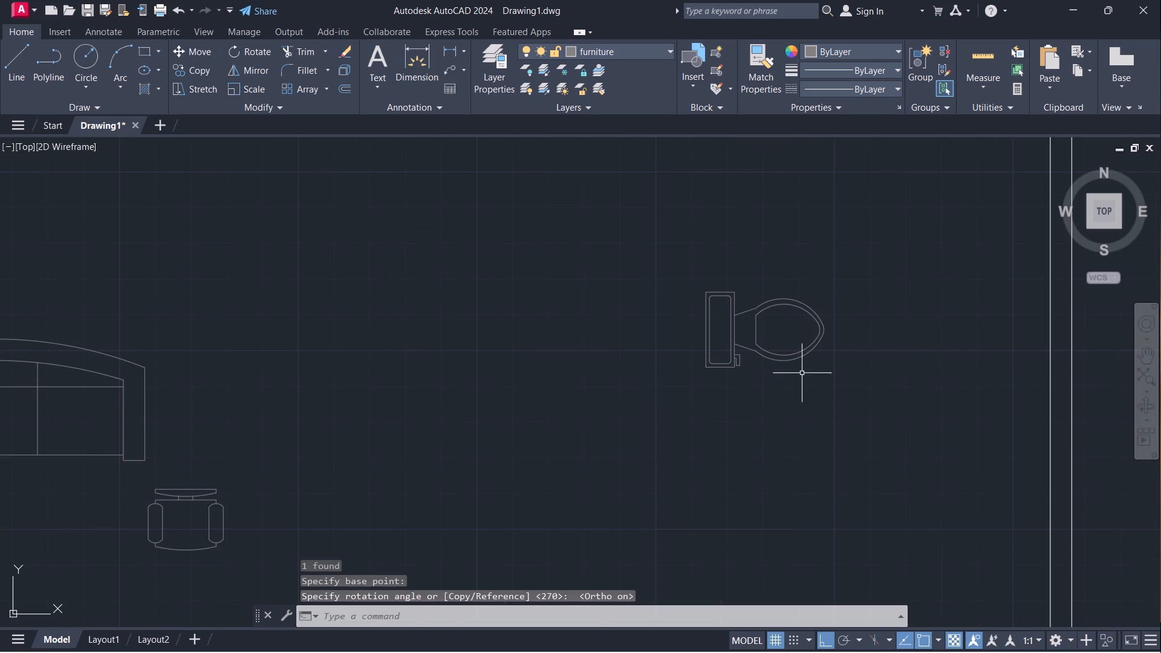
{"action": "left_click", "coordinate": [822, 377]}
{"action": "left_click", "coordinate": [690, 273]}
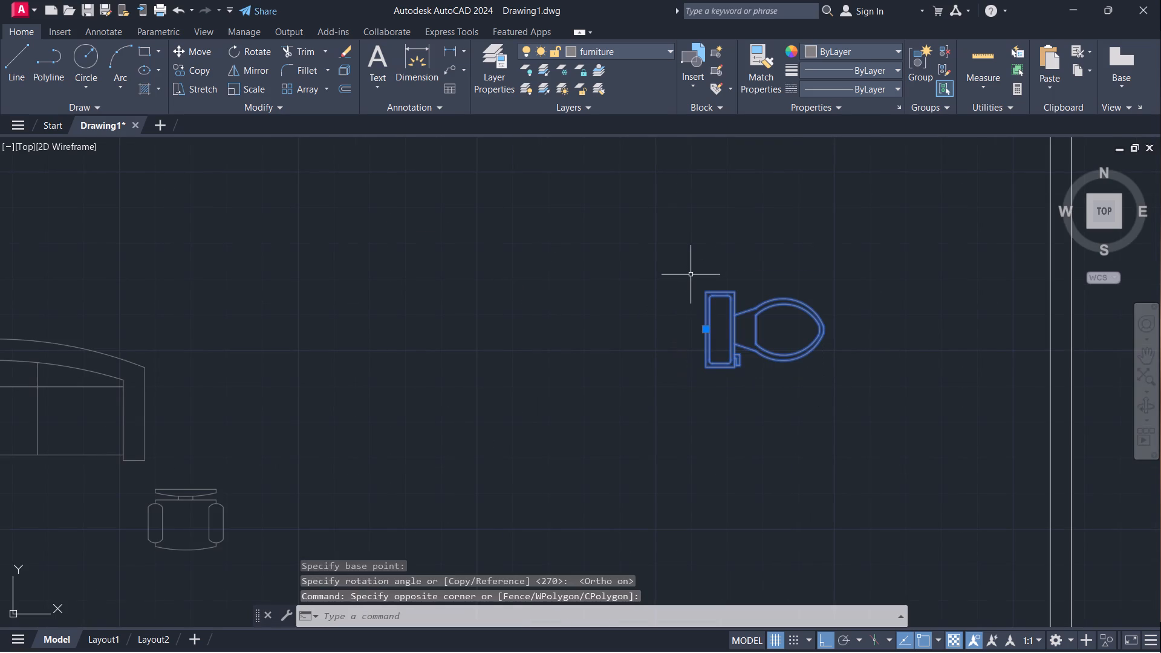
{"action": "key", "text": "m"}
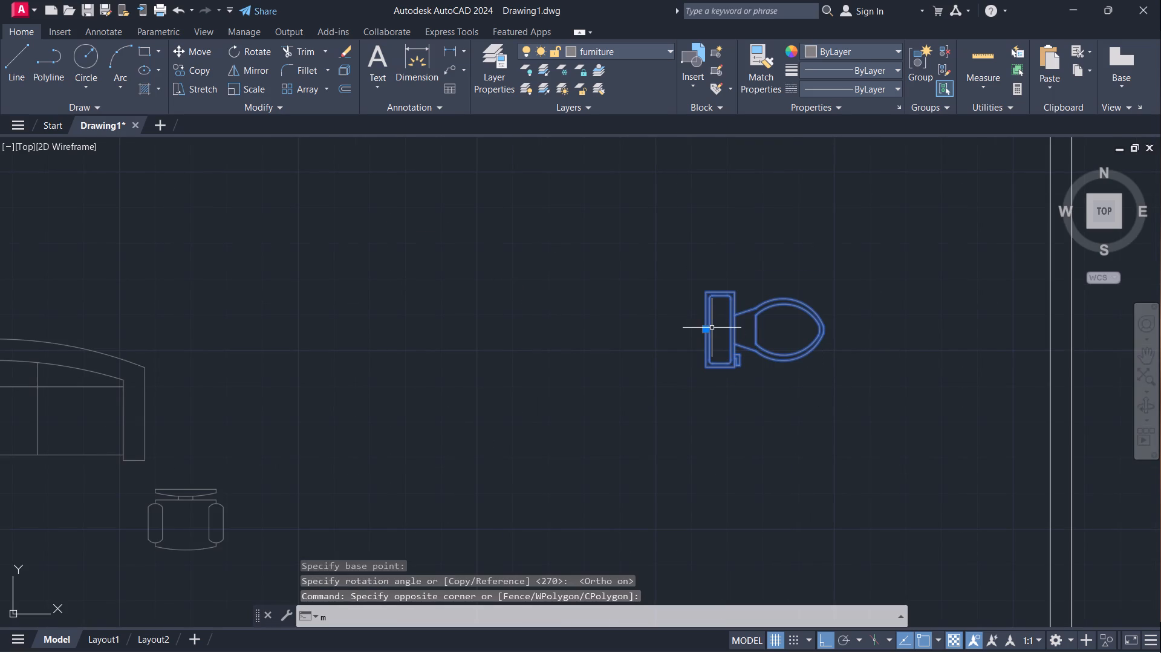
{"action": "left_click", "coordinate": [706, 333]}
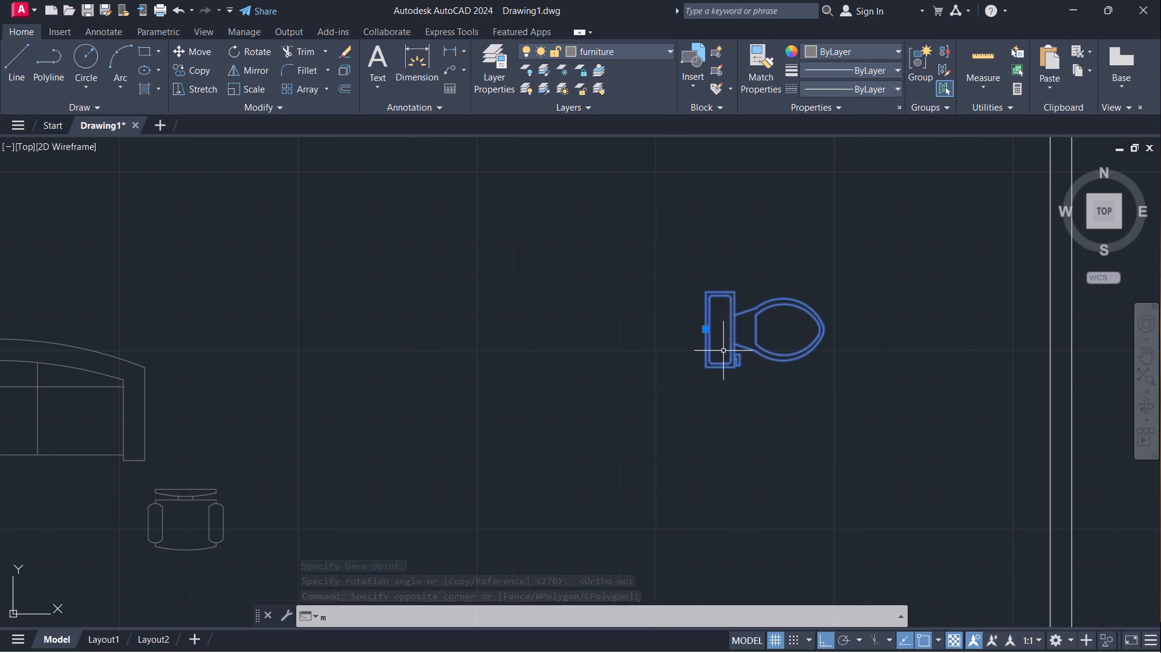
{"action": "key", "text": "Return"}
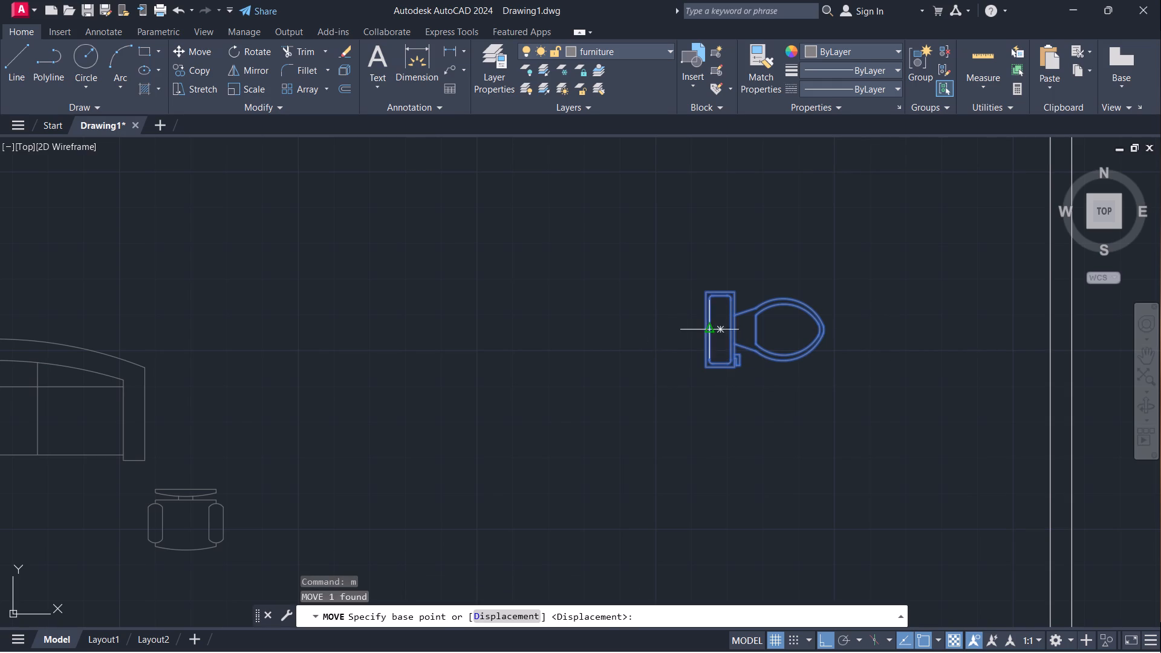
{"action": "scroll", "coordinate": [703, 331], "scroll_direction": "up", "scroll_amount": 4}
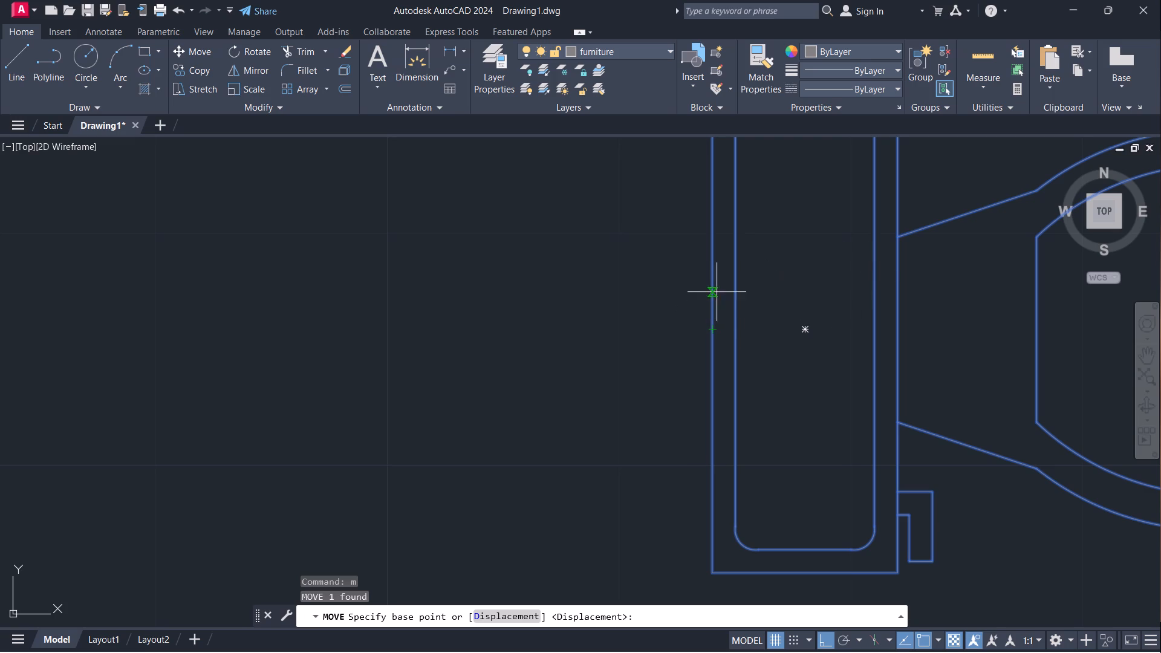
{"action": "left_click", "coordinate": [714, 330]}
{"action": "scroll", "coordinate": [818, 320], "scroll_direction": "down", "scroll_amount": 3}
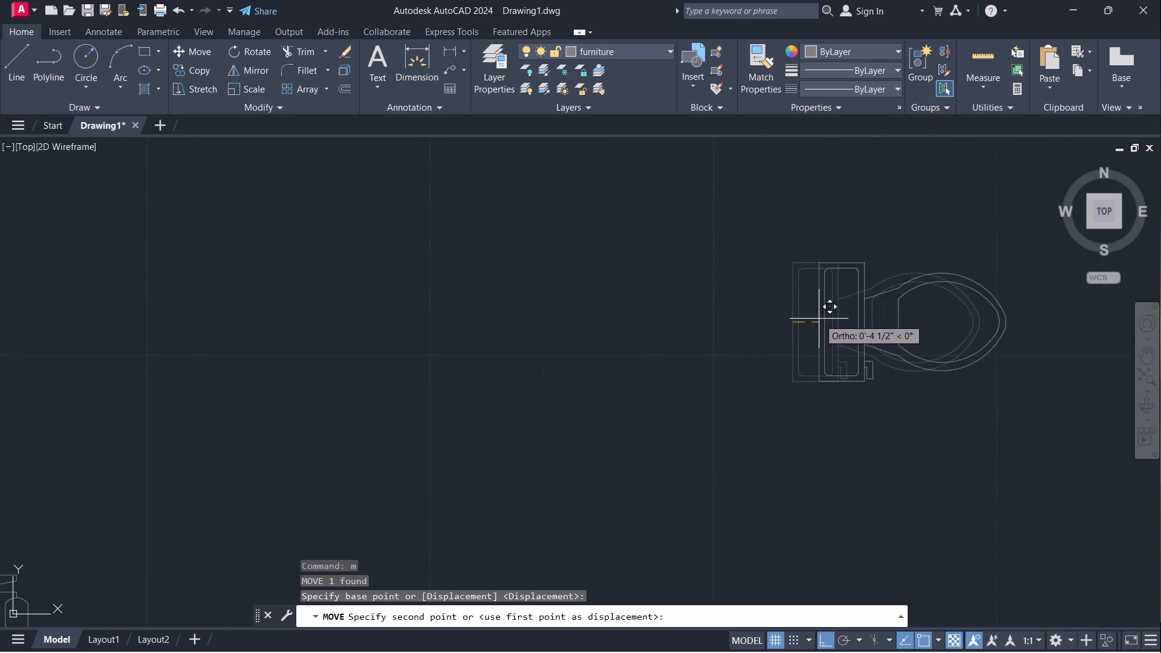
{"action": "scroll", "coordinate": [819, 319], "scroll_direction": "down", "scroll_amount": 5}
{"action": "middle_click_drag", "start_coordinate": [929, 311], "coordinate": [766, 314]}
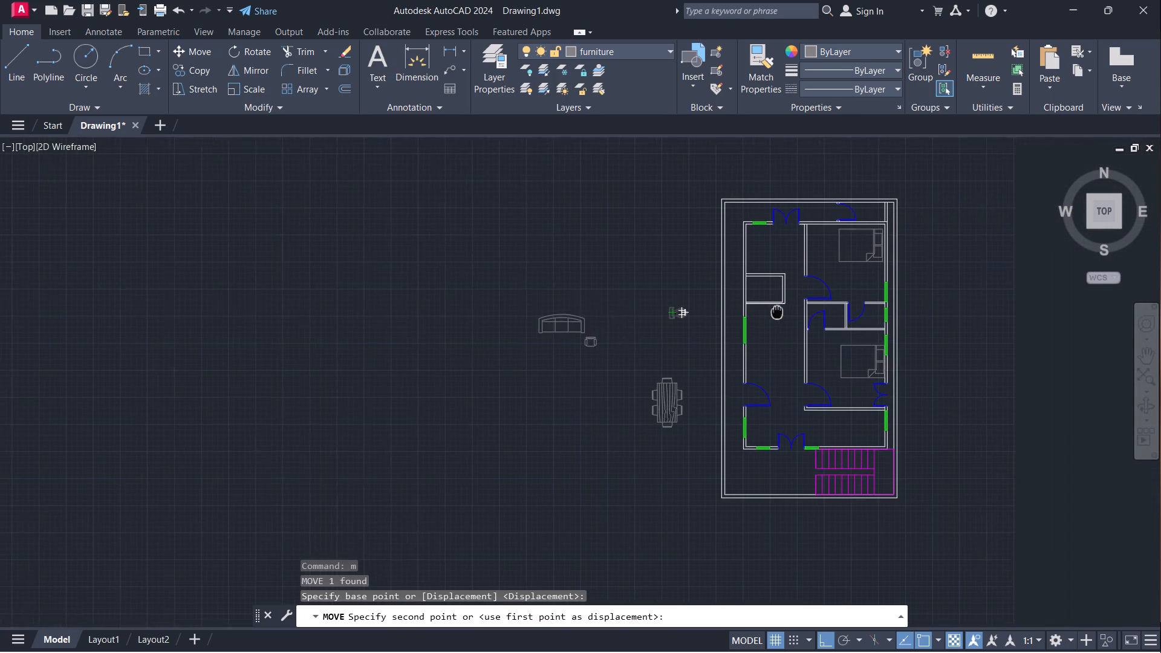
{"action": "middle_click_drag", "start_coordinate": [766, 314], "coordinate": [663, 342]}
{"action": "scroll", "coordinate": [644, 315], "scroll_direction": "up", "scroll_amount": 4}
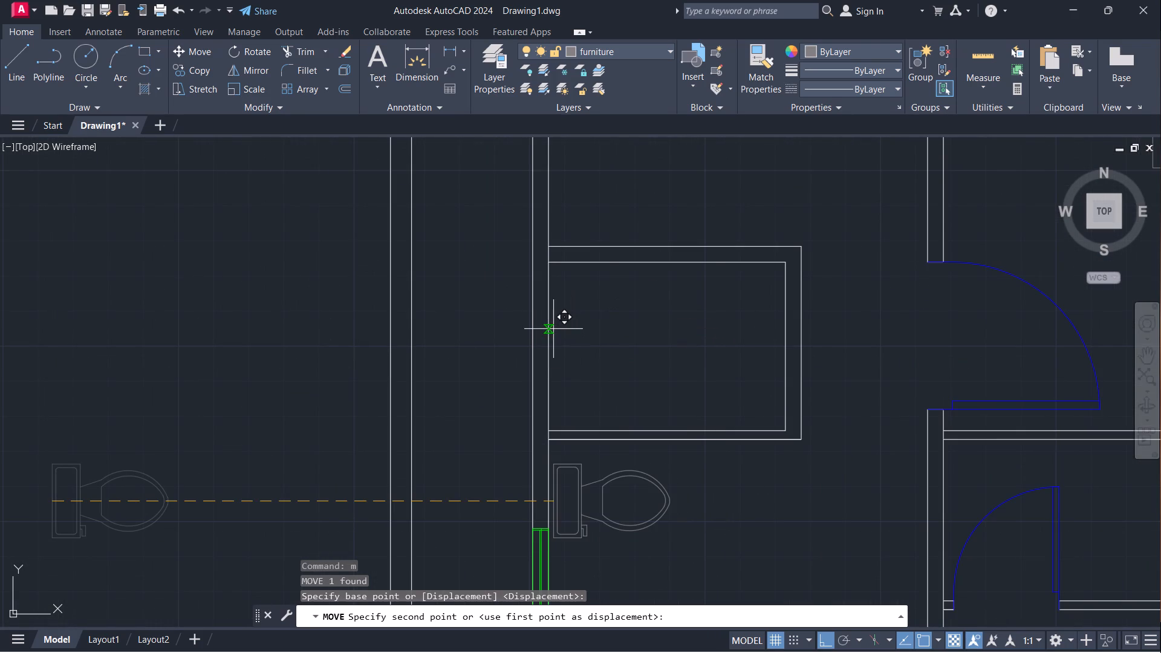
{"action": "key", "text": "F8"}
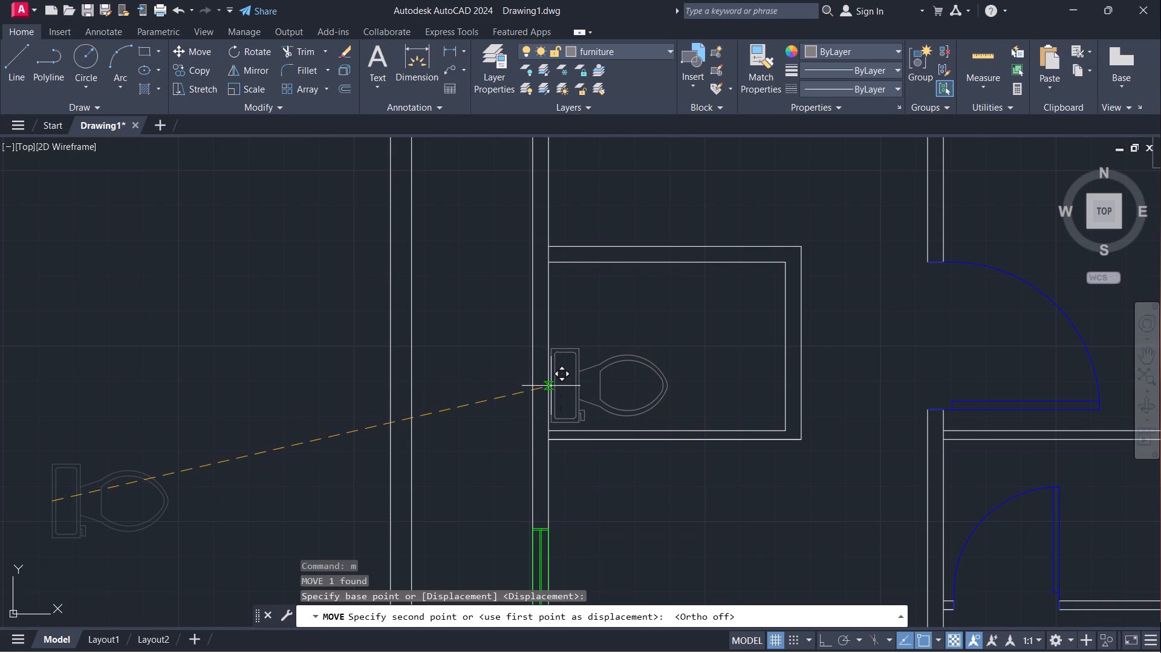
{"action": "scroll", "coordinate": [554, 386], "scroll_direction": "up", "scroll_amount": 3}
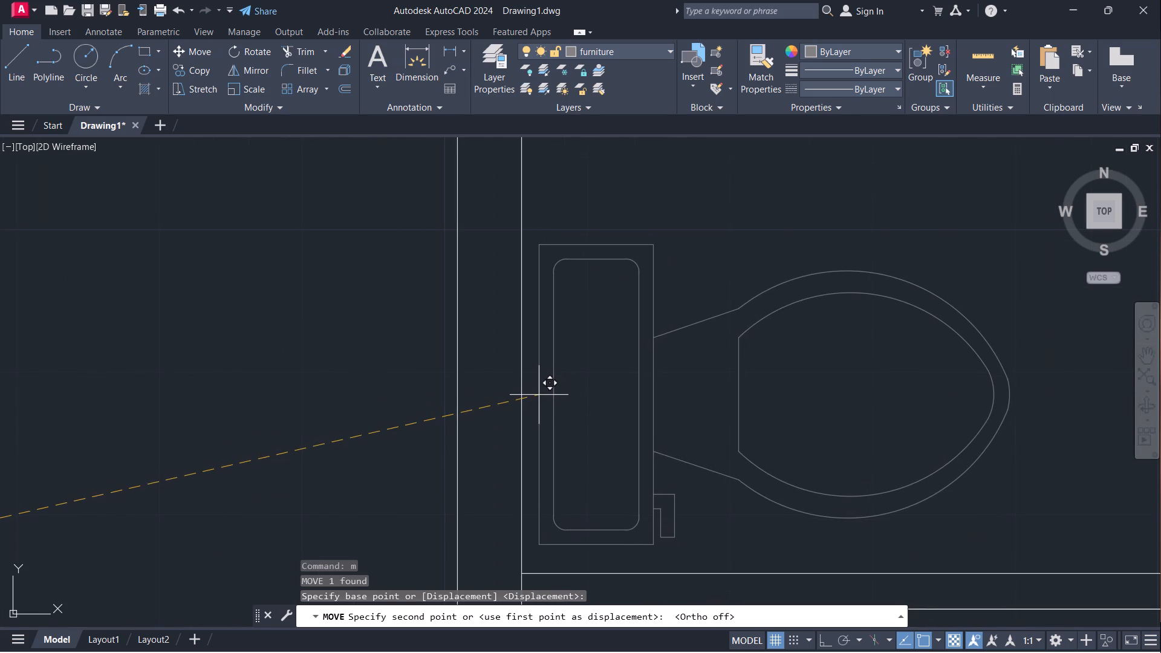
{"action": "scroll", "coordinate": [559, 361], "scroll_direction": "down", "scroll_amount": 3}
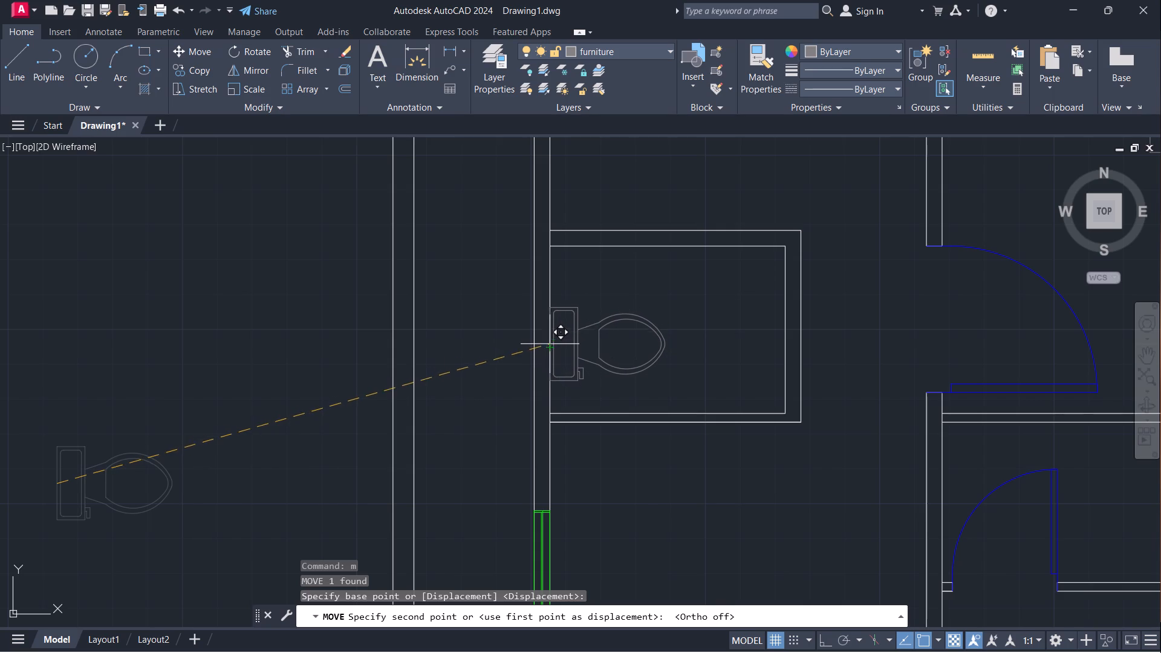
{"action": "scroll", "coordinate": [550, 356], "scroll_direction": "down", "scroll_amount": 2}
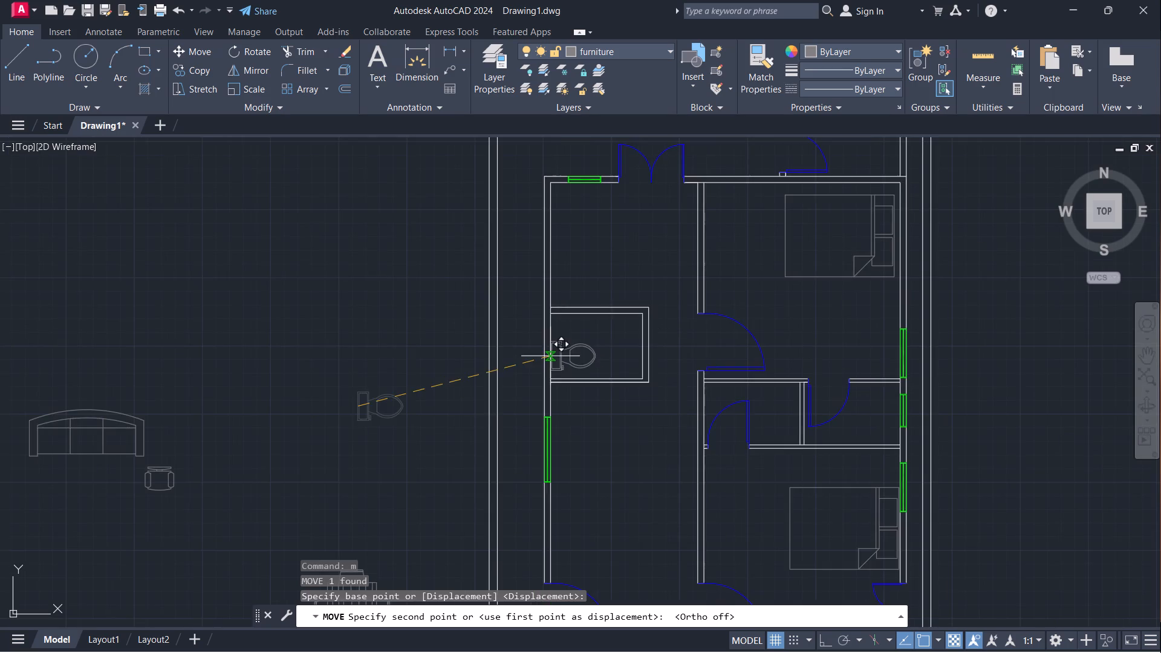
{"action": "scroll", "coordinate": [550, 356], "scroll_direction": "down", "scroll_amount": 2}
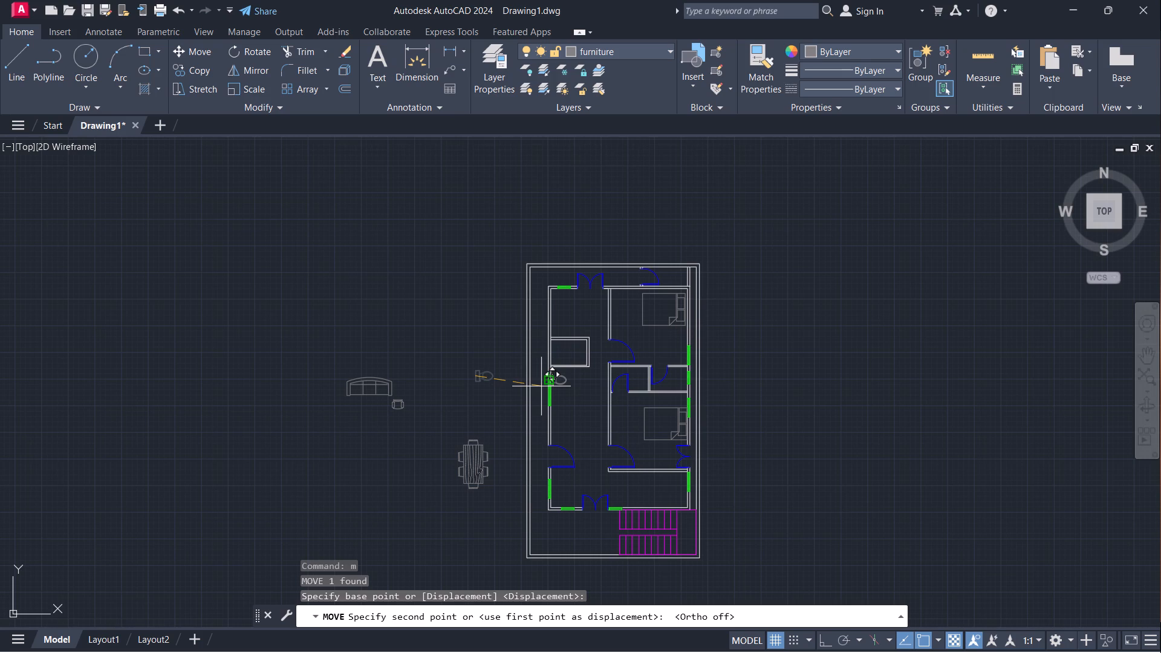
{"action": "scroll", "coordinate": [541, 388], "scroll_direction": "up", "scroll_amount": 2}
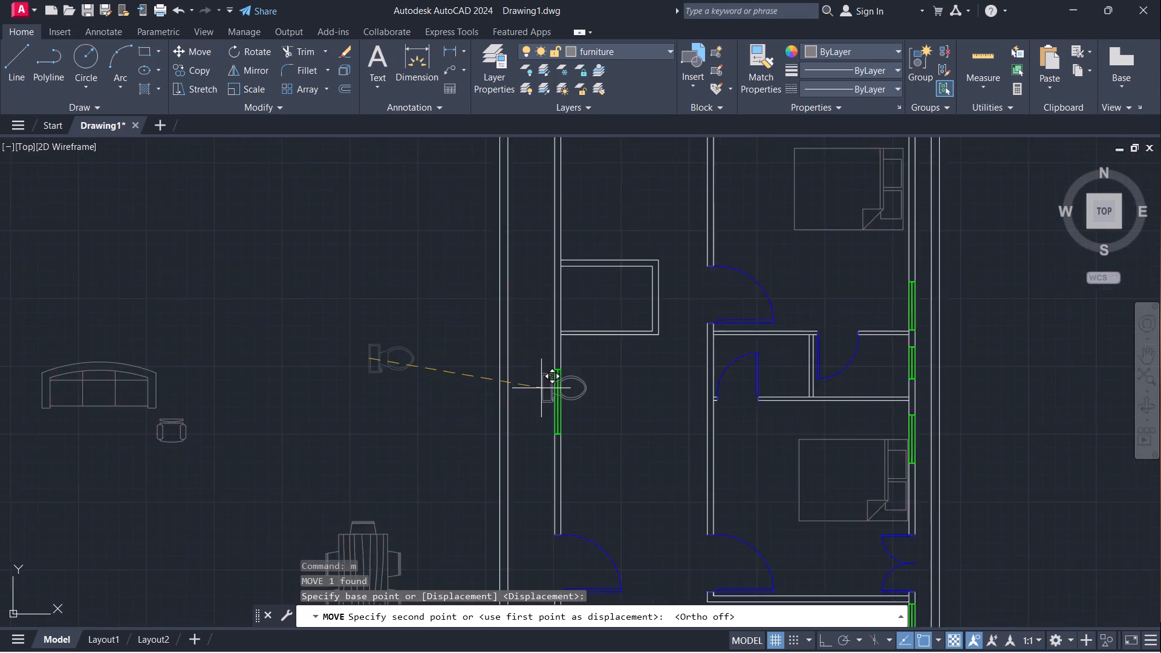
{"action": "scroll", "coordinate": [541, 388], "scroll_direction": "up", "scroll_amount": 1}
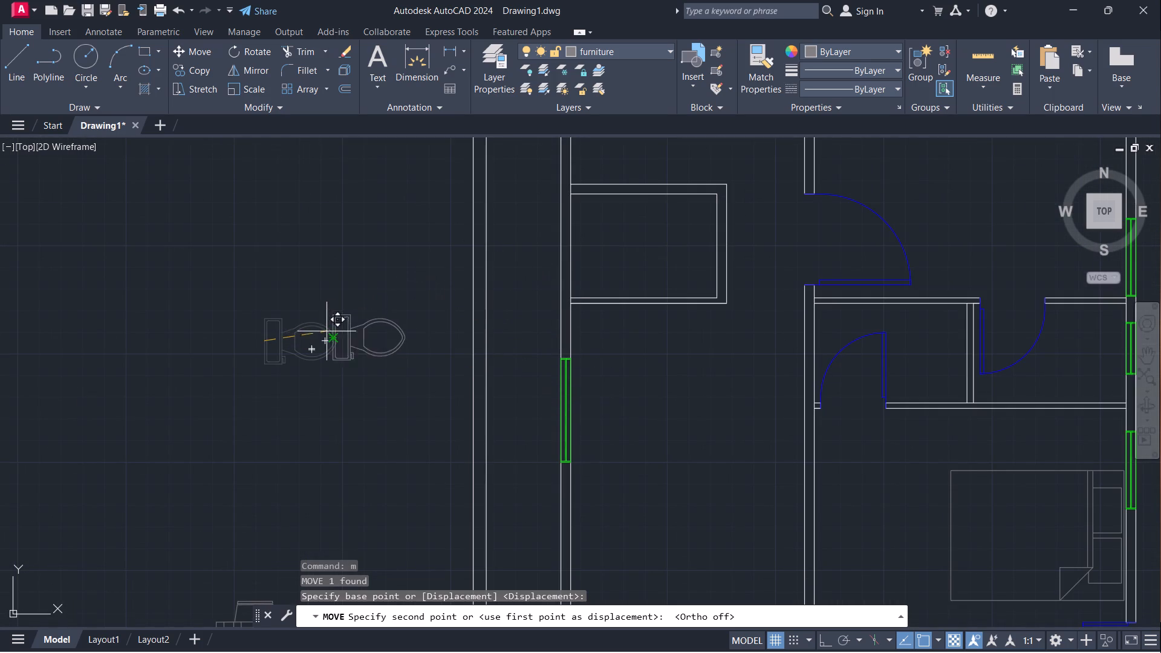
{"action": "left_click", "coordinate": [349, 260]}
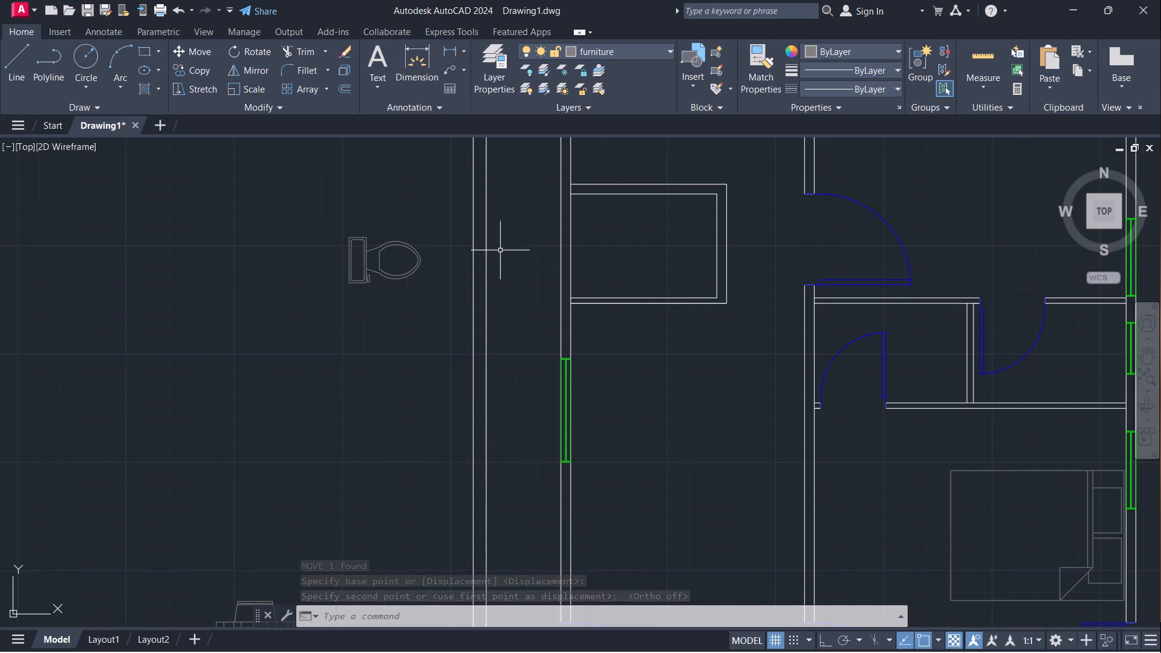
Rotate the sofa 90° counterclockwise about its southwest corner with Ortho on, so its seat faces east.
{"action": "scroll", "coordinate": [784, 338], "scroll_direction": "down", "scroll_amount": 2}
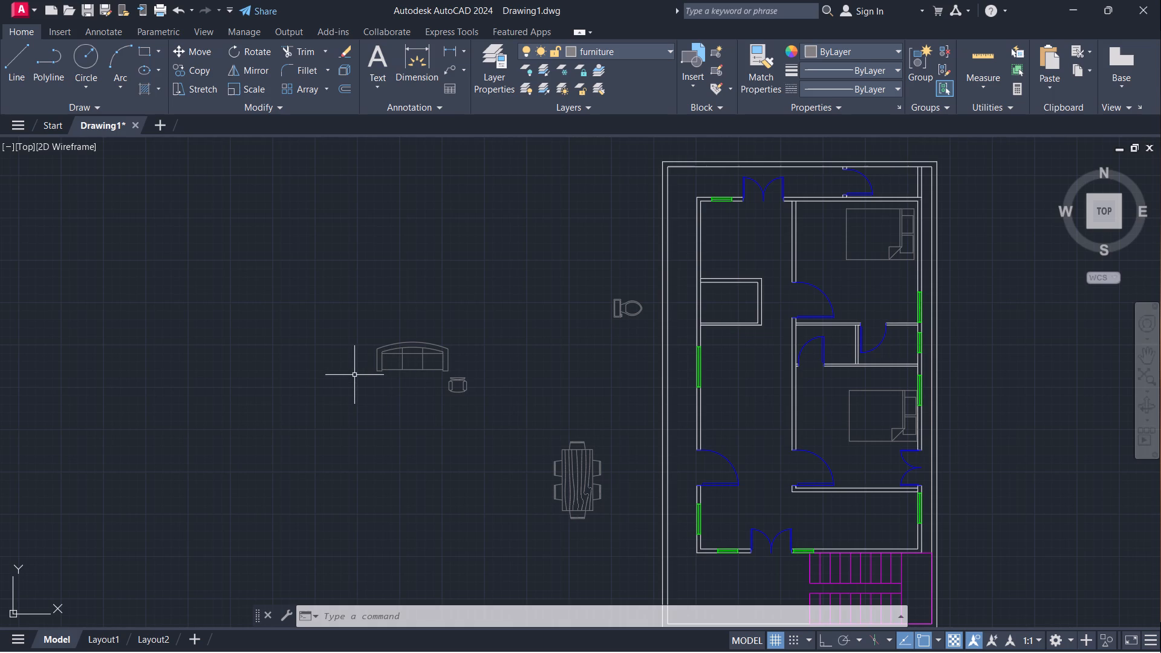
{"action": "left_click", "coordinate": [349, 389]}
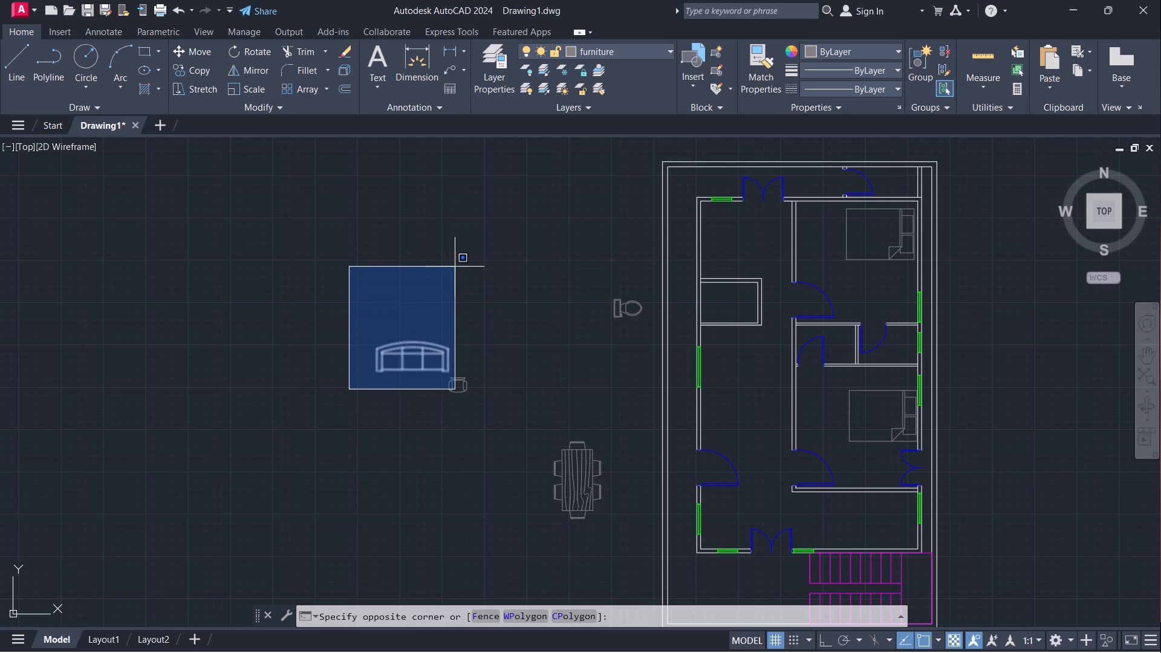
{"action": "left_click", "coordinate": [344, 354]}
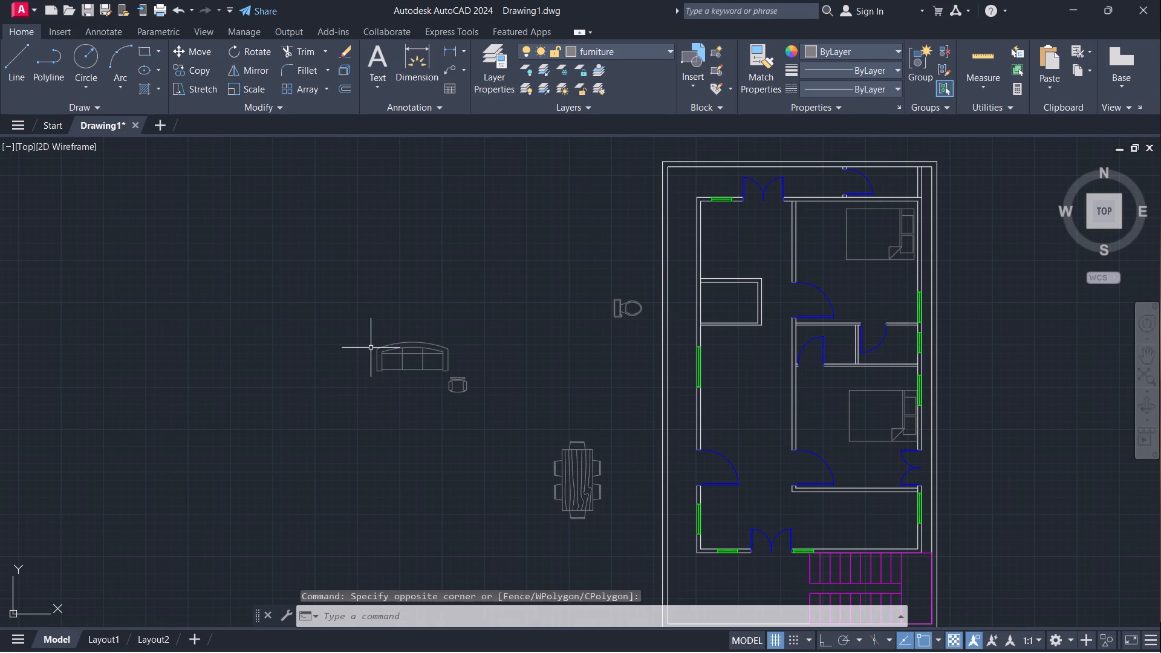
{"action": "left_click", "coordinate": [365, 359]}
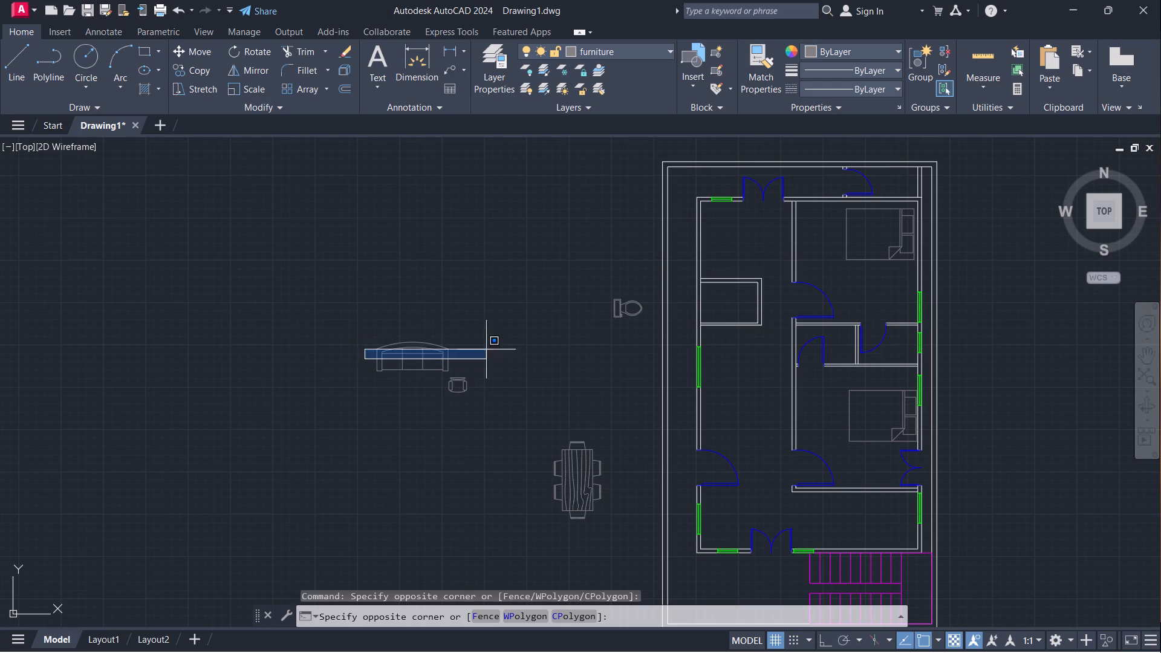
{"action": "left_click", "coordinate": [480, 335]}
{"action": "left_click", "coordinate": [369, 375]}
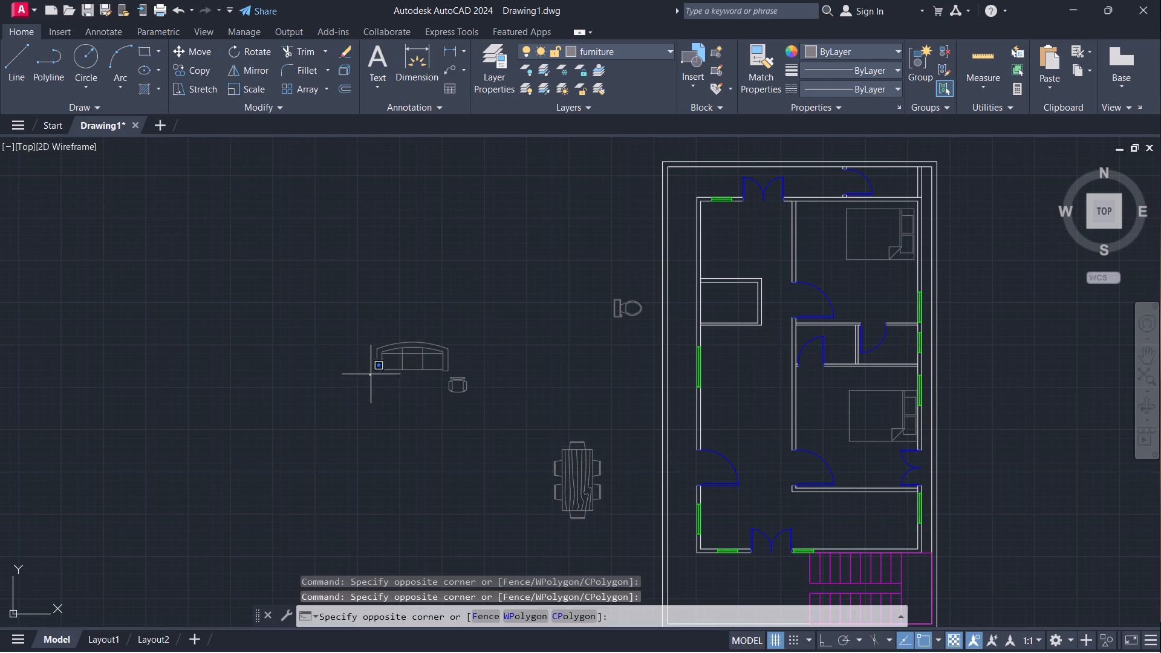
{"action": "left_click", "coordinate": [461, 337]}
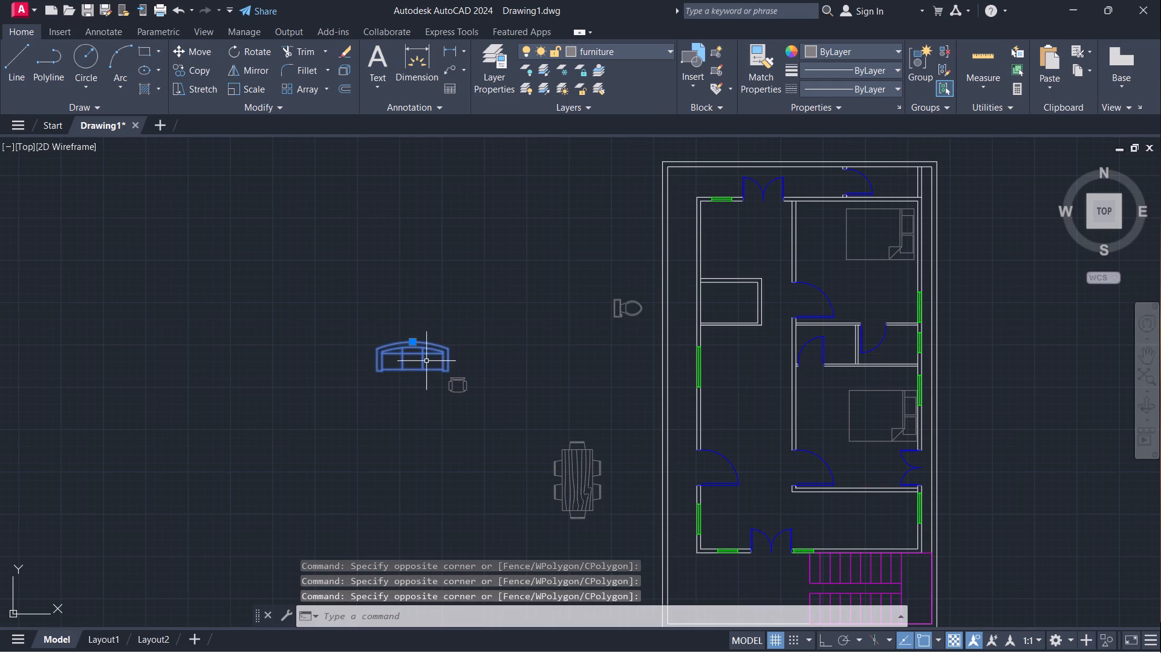
{"action": "type", "text": "ro"}
{"action": "key", "text": "Return"}
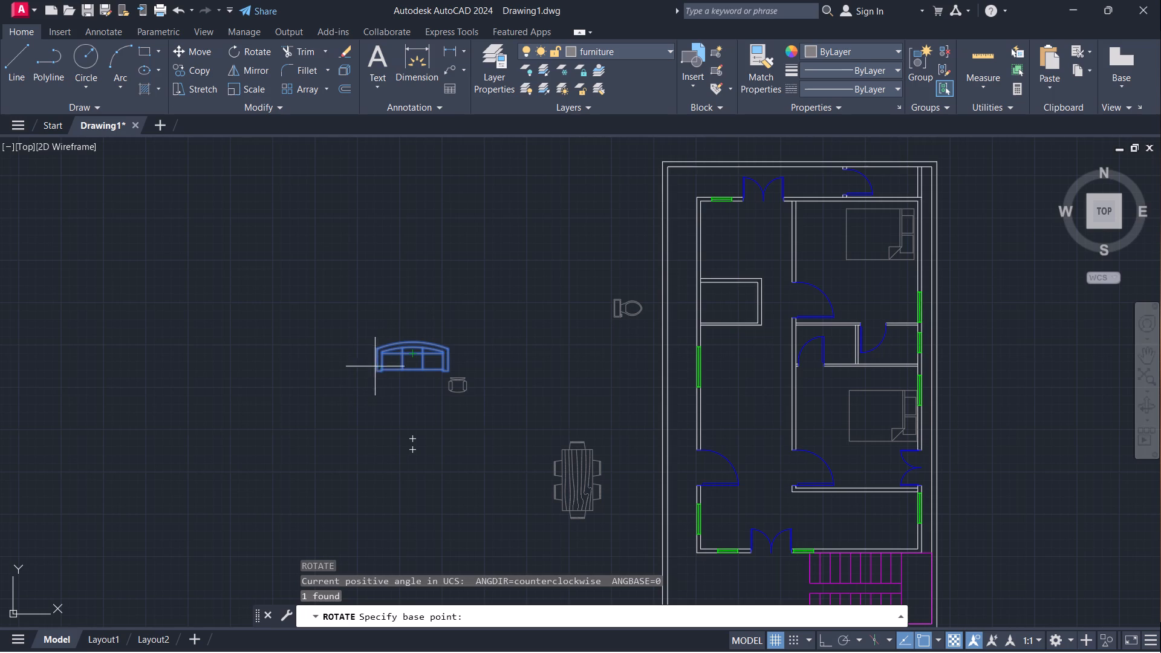
{"action": "left_click", "coordinate": [378, 371]}
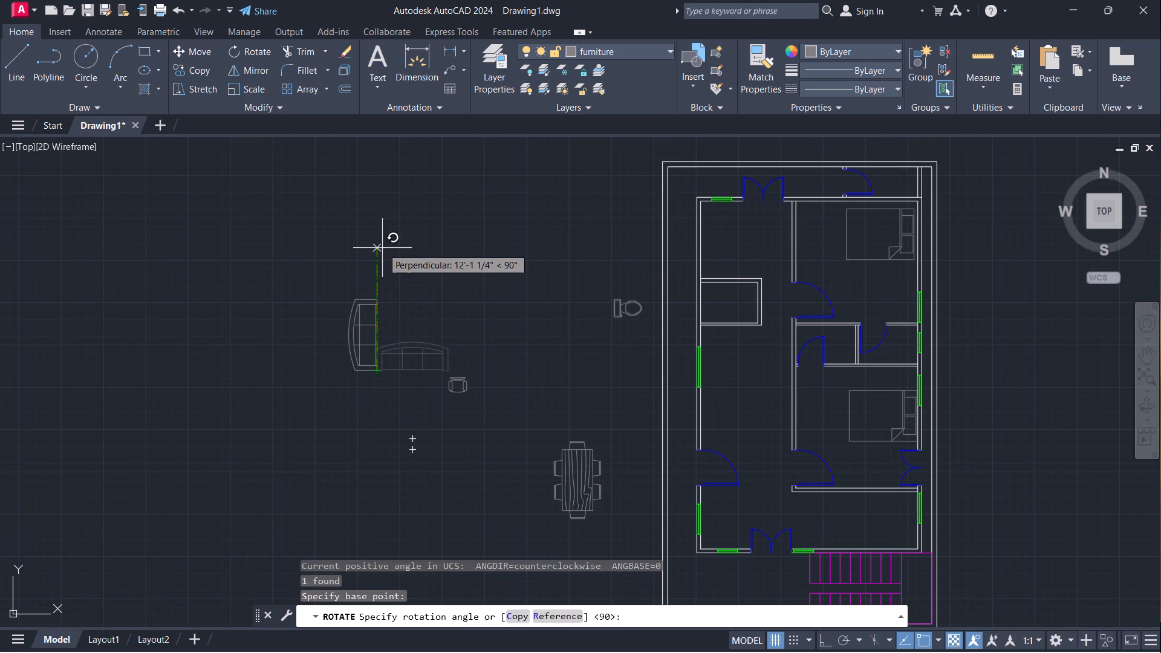
{"action": "key", "text": "F8"}
{"action": "left_click", "coordinate": [377, 215]}
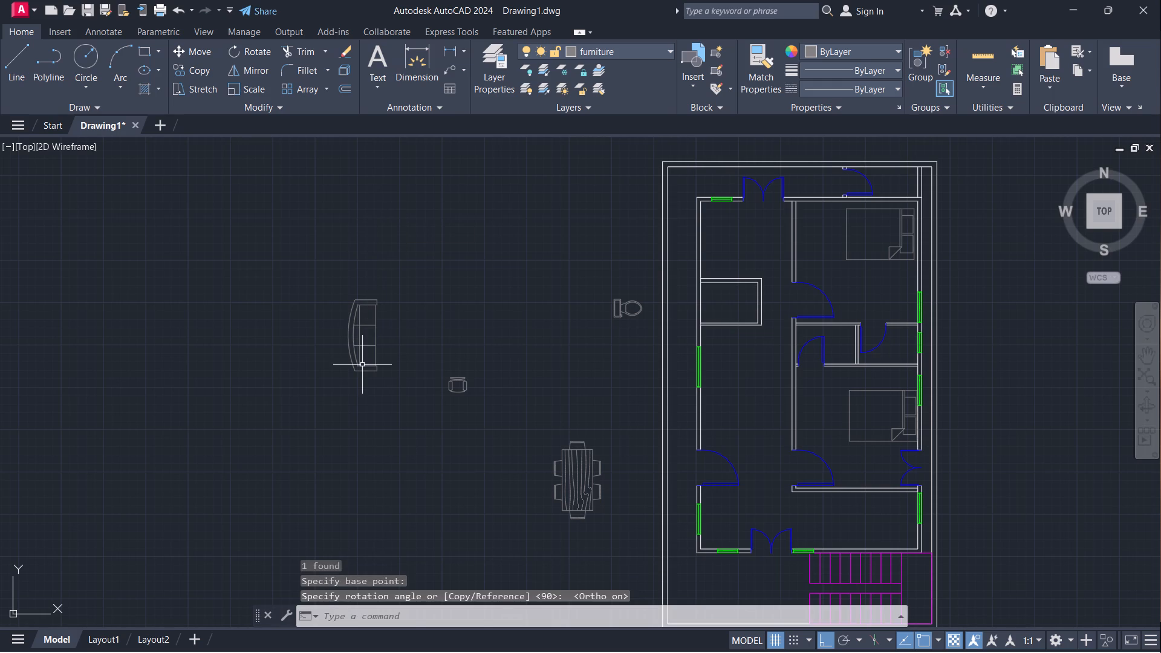
Move the rotated sofa with Ortho off into the hall, beside the west wall's window and south of the small enclosed room.
{"action": "left_click", "coordinate": [391, 398]}
{"action": "left_click", "coordinate": [353, 261]}
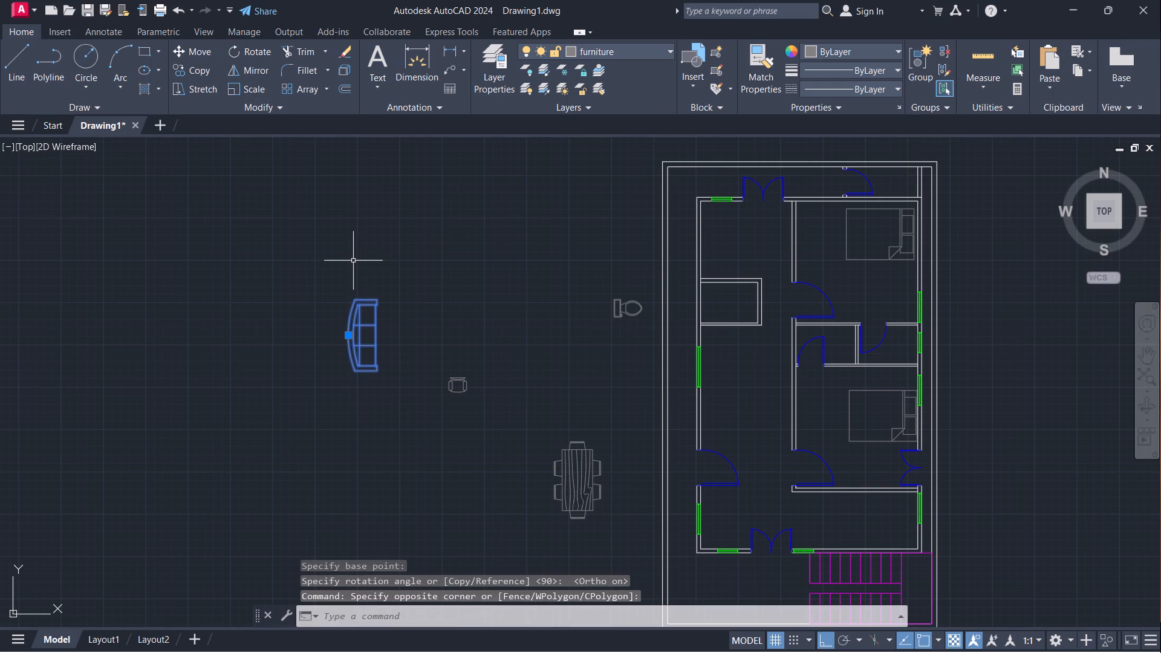
{"action": "key", "text": "m"}
{"action": "key", "text": "Return"}
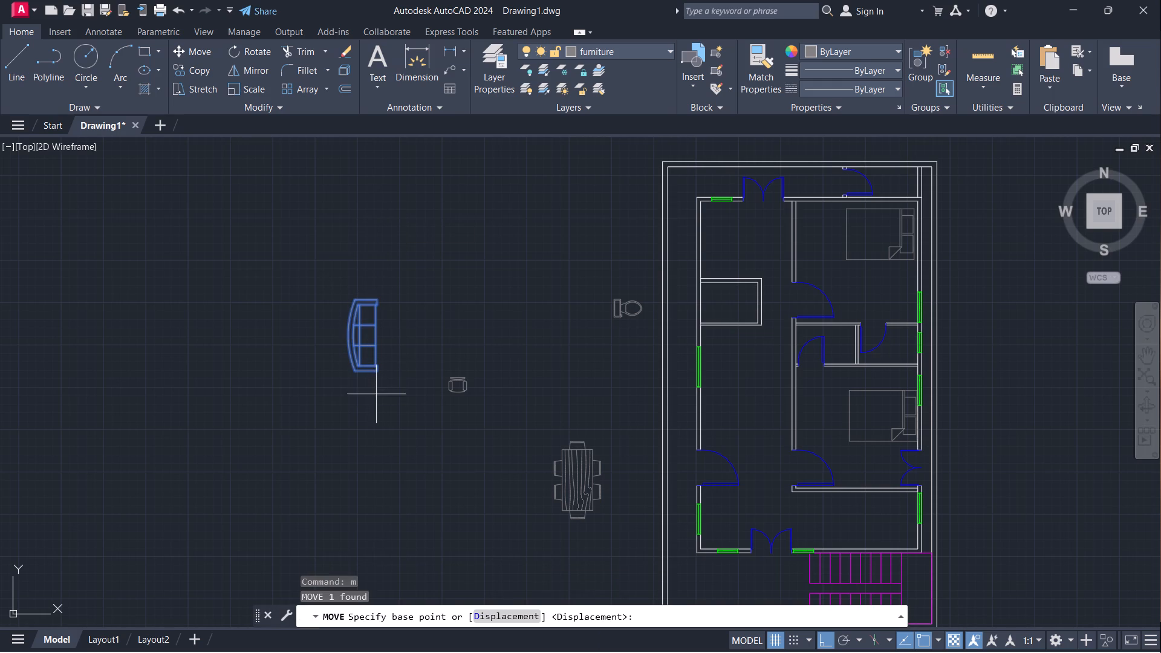
{"action": "left_click", "coordinate": [373, 336]}
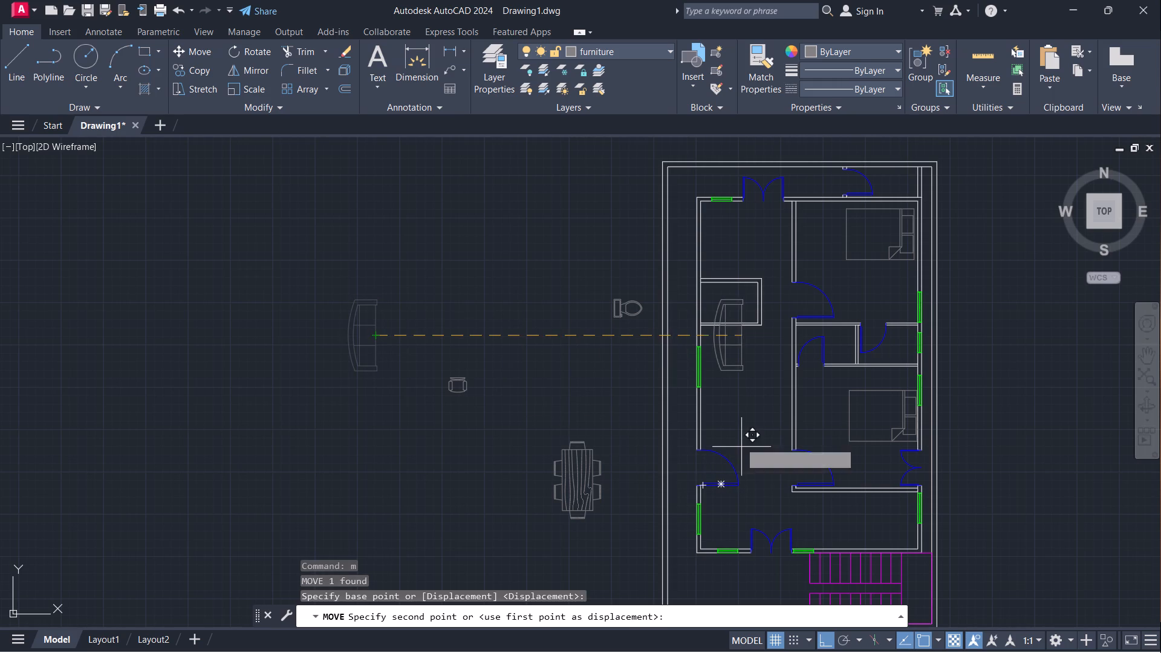
{"action": "key", "text": "F8"}
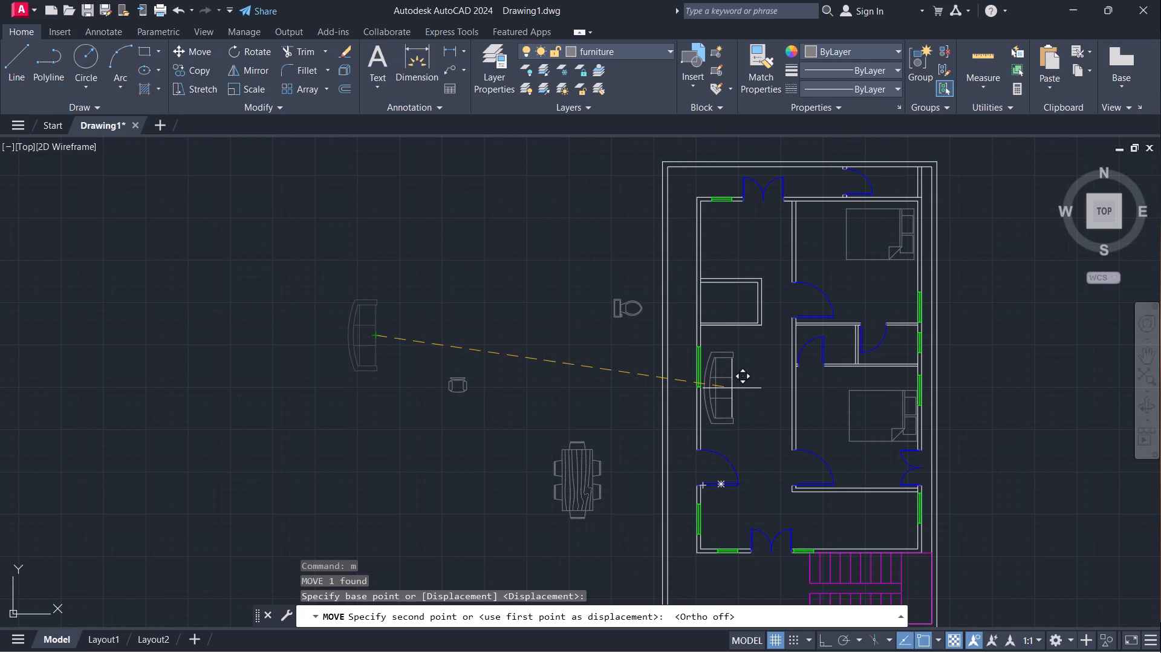
{"action": "left_click", "coordinate": [732, 388]}
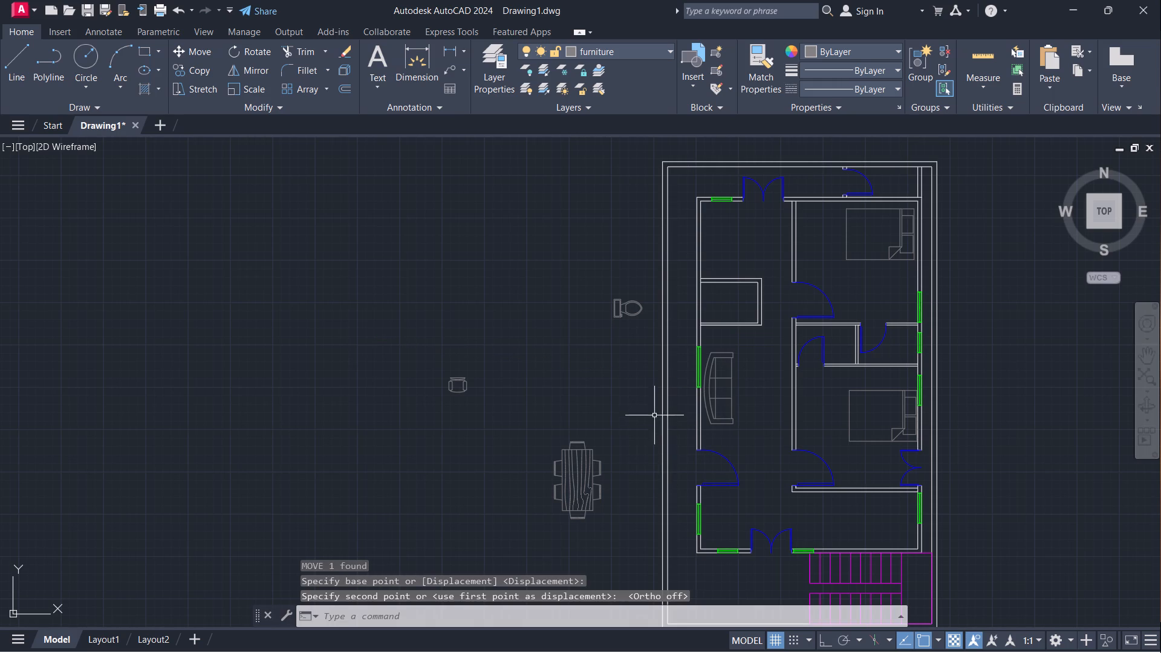
Rotate the armchair 90° counterclockwise about the midpoint of its back edge with Ortho on, so its seat faces east.
{"action": "left_click", "coordinate": [475, 405]}
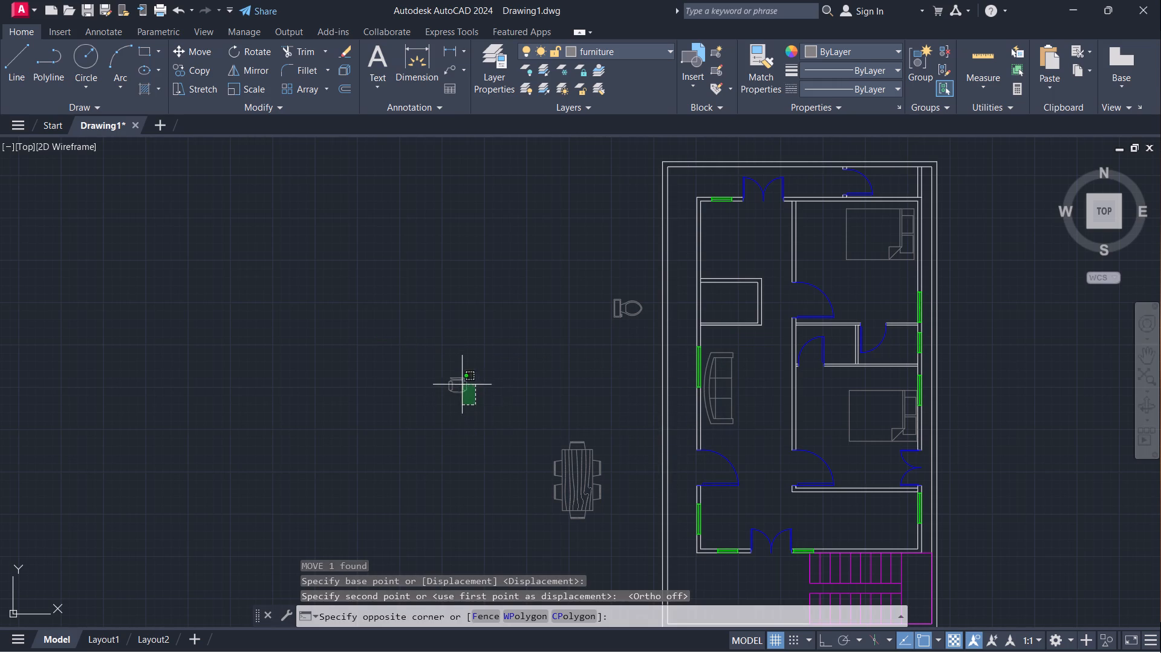
{"action": "left_click", "coordinate": [444, 365]}
{"action": "scroll", "coordinate": [457, 388], "scroll_direction": "up", "scroll_amount": 3}
{"action": "key", "text": "r"}
{"action": "key", "text": "o"}
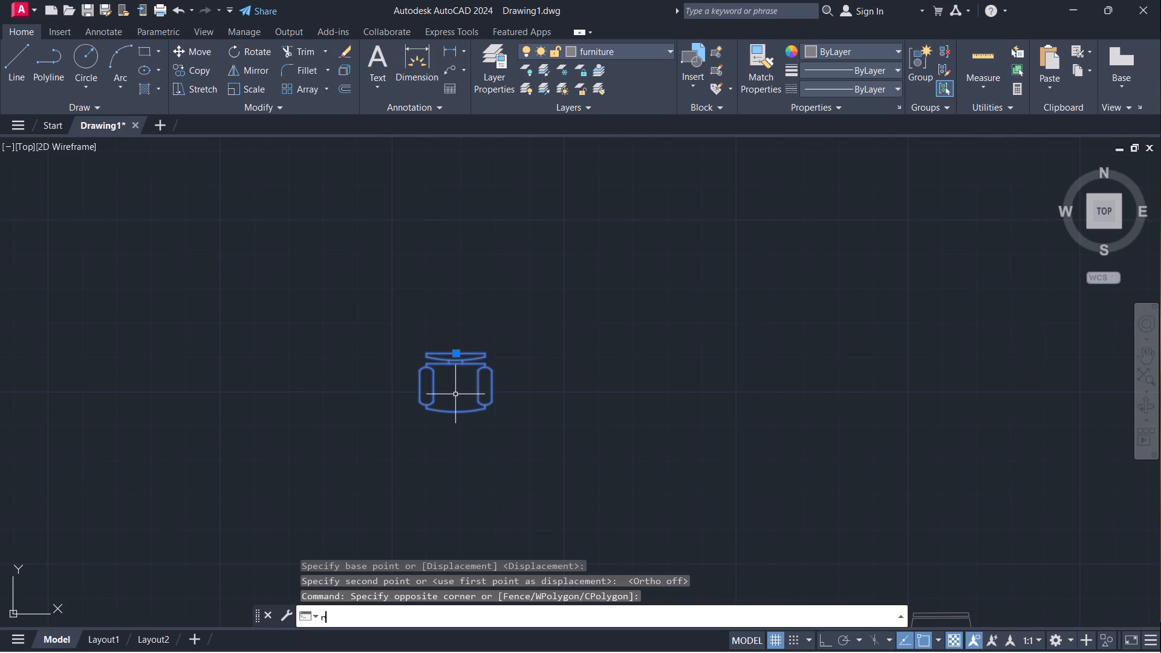
{"action": "key", "text": "Return"}
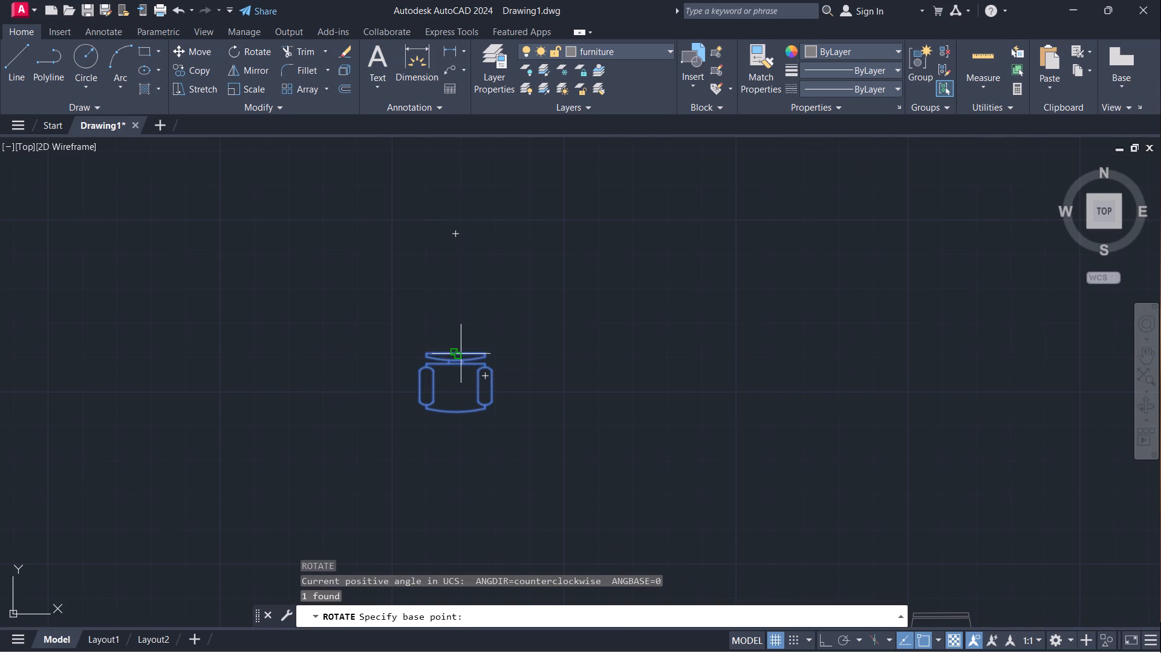
{"action": "left_click", "coordinate": [461, 354]}
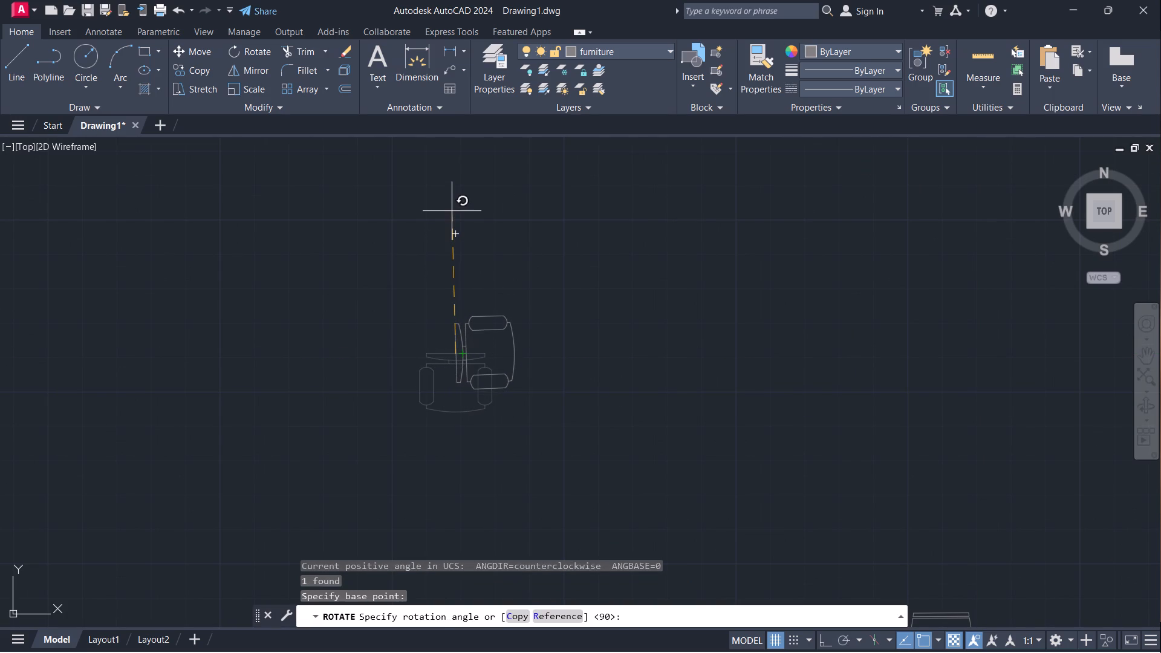
{"action": "key", "text": "F10"}
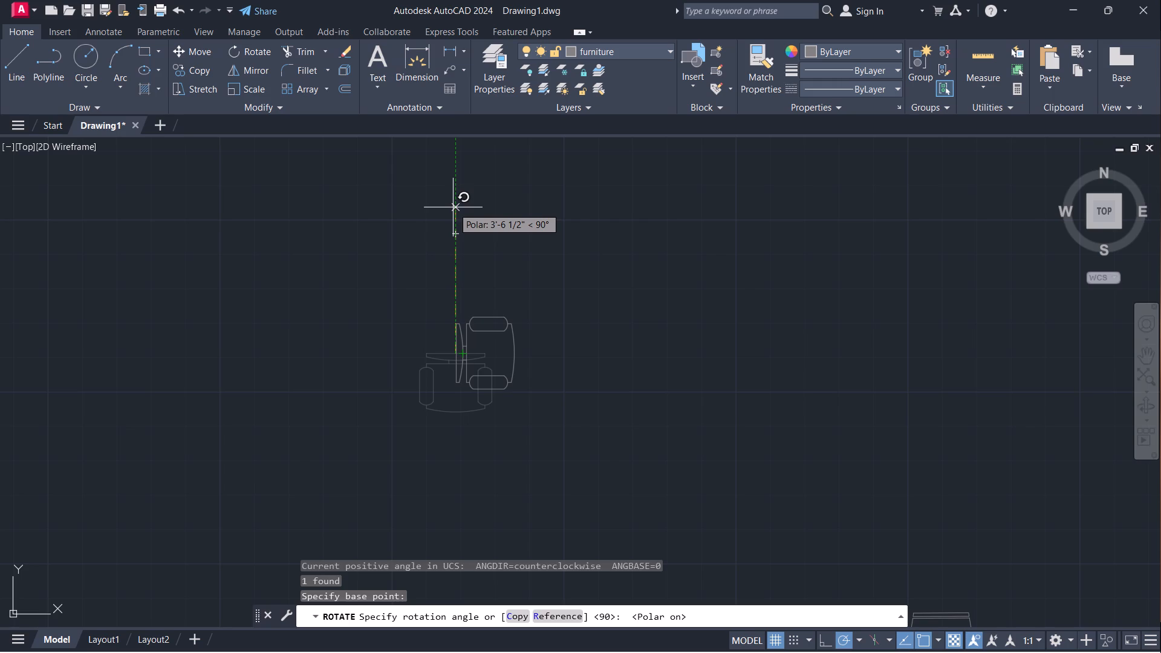
{"action": "key", "text": "F10"}
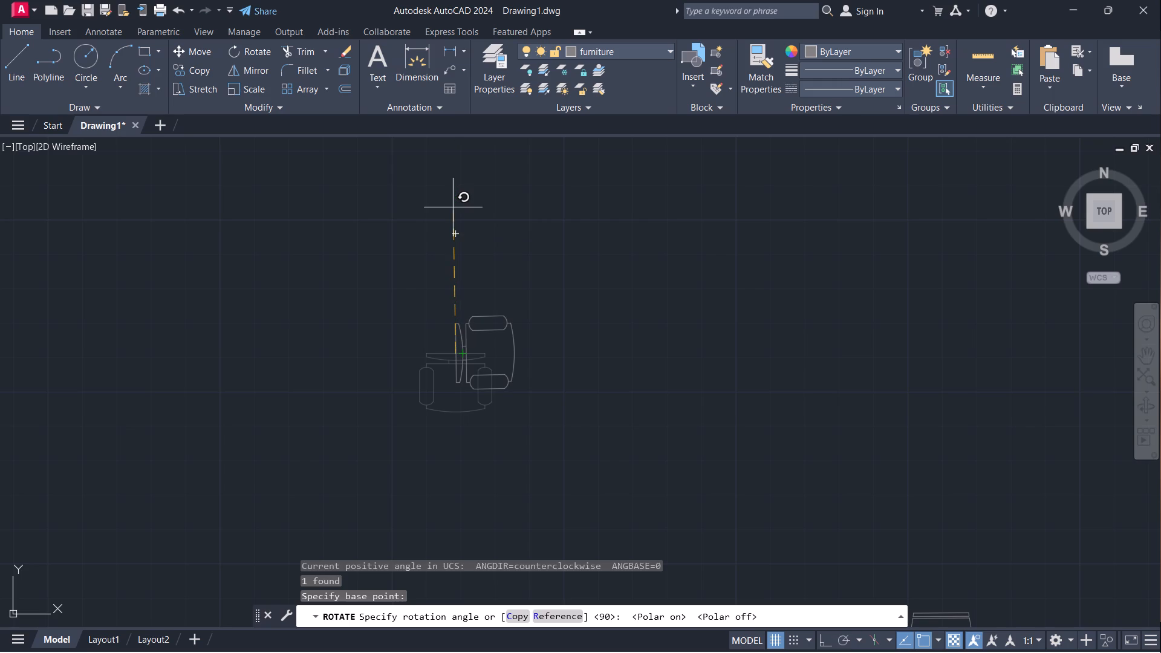
{"action": "key", "text": "F8"}
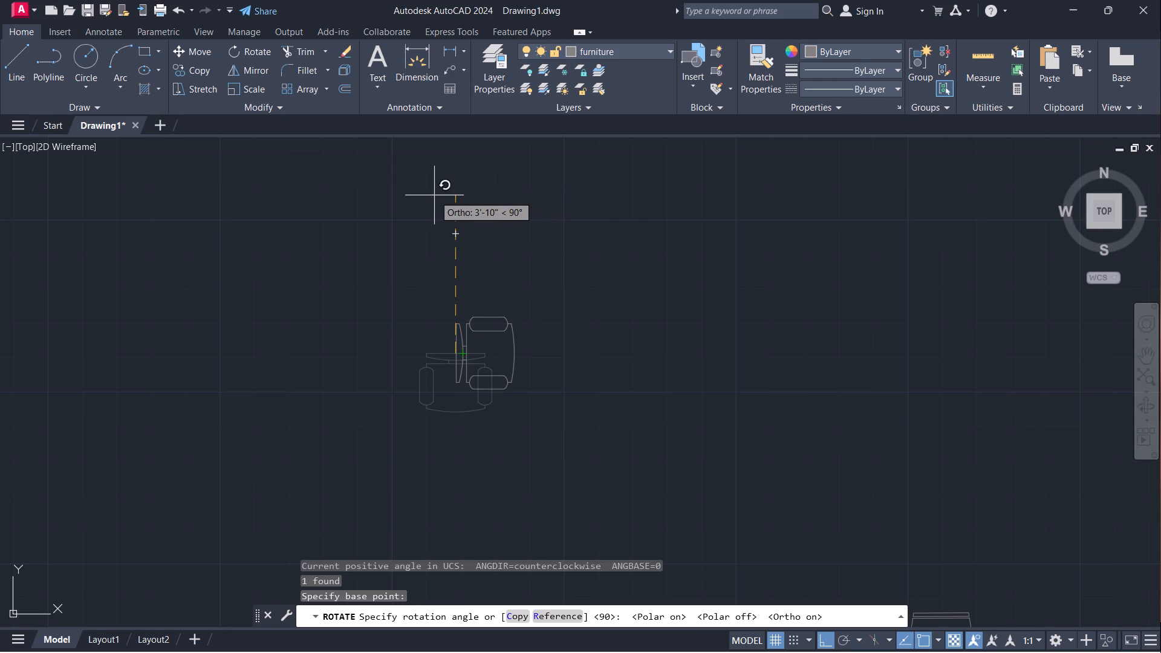
{"action": "left_click", "coordinate": [420, 195]}
Copy the rotated armchair by its back edge's midpoint a short distance due east with Ortho on.
{"action": "scroll", "coordinate": [499, 369], "scroll_direction": "down", "scroll_amount": 1}
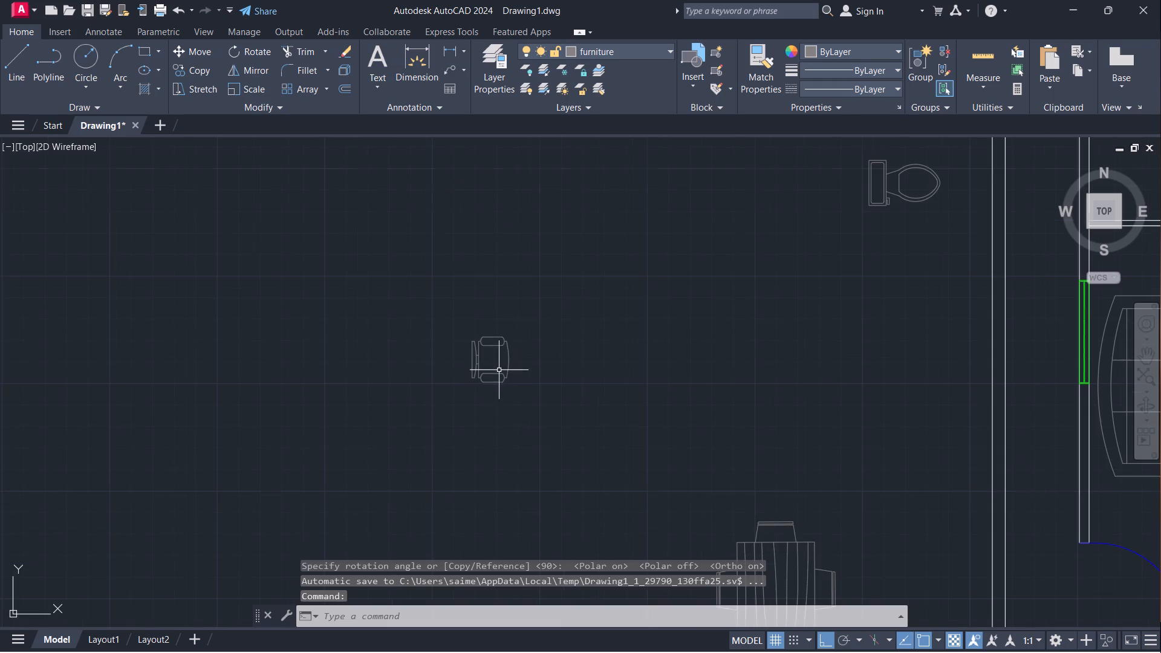
{"action": "left_click", "coordinate": [461, 434]}
{"action": "left_click", "coordinate": [548, 299]}
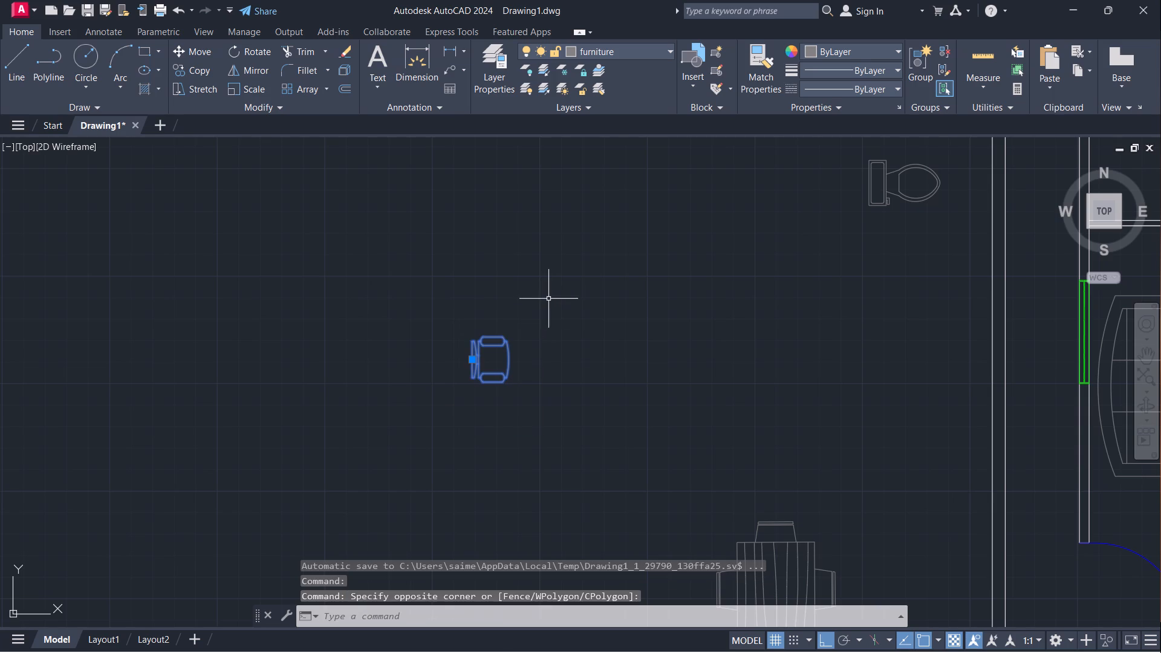
{"action": "key", "text": "c"}
{"action": "key", "text": "o"}
{"action": "key", "text": "Return"}
{"action": "left_click", "coordinate": [471, 365]}
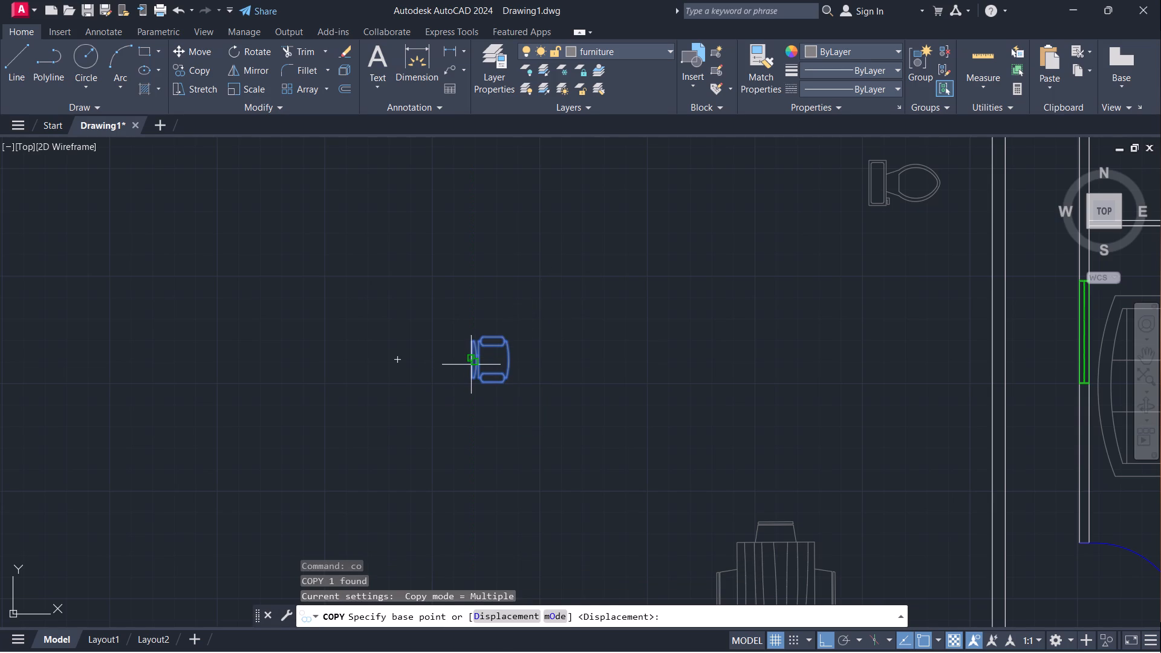
{"action": "left_click", "coordinate": [577, 369]}
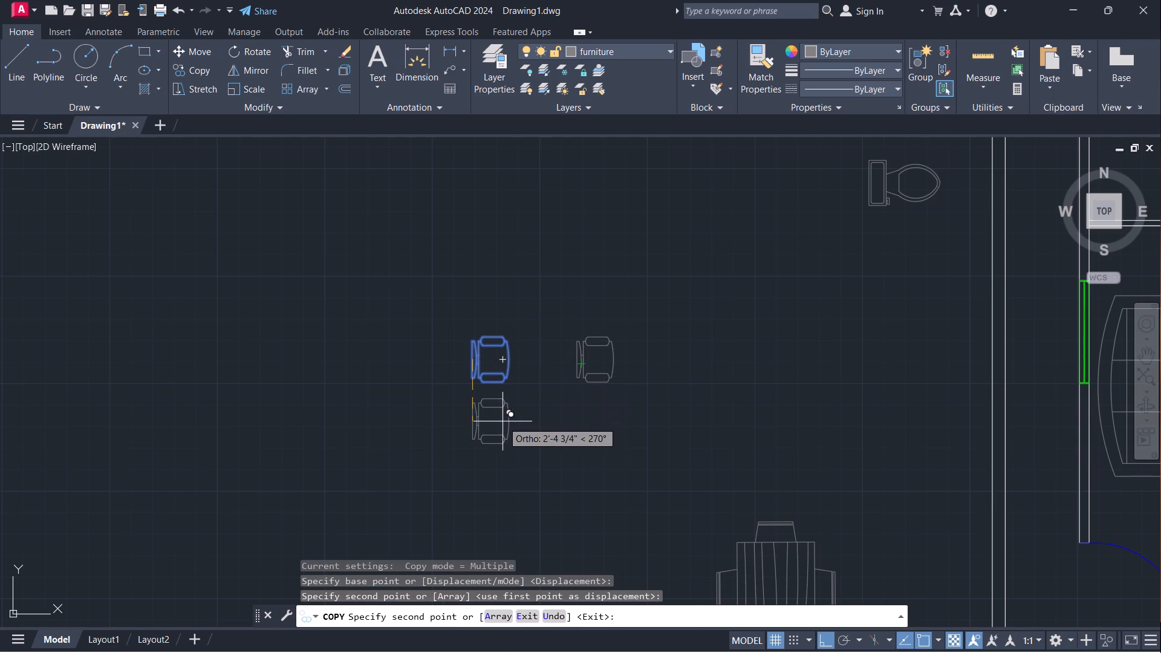
{"action": "key", "text": "space"}
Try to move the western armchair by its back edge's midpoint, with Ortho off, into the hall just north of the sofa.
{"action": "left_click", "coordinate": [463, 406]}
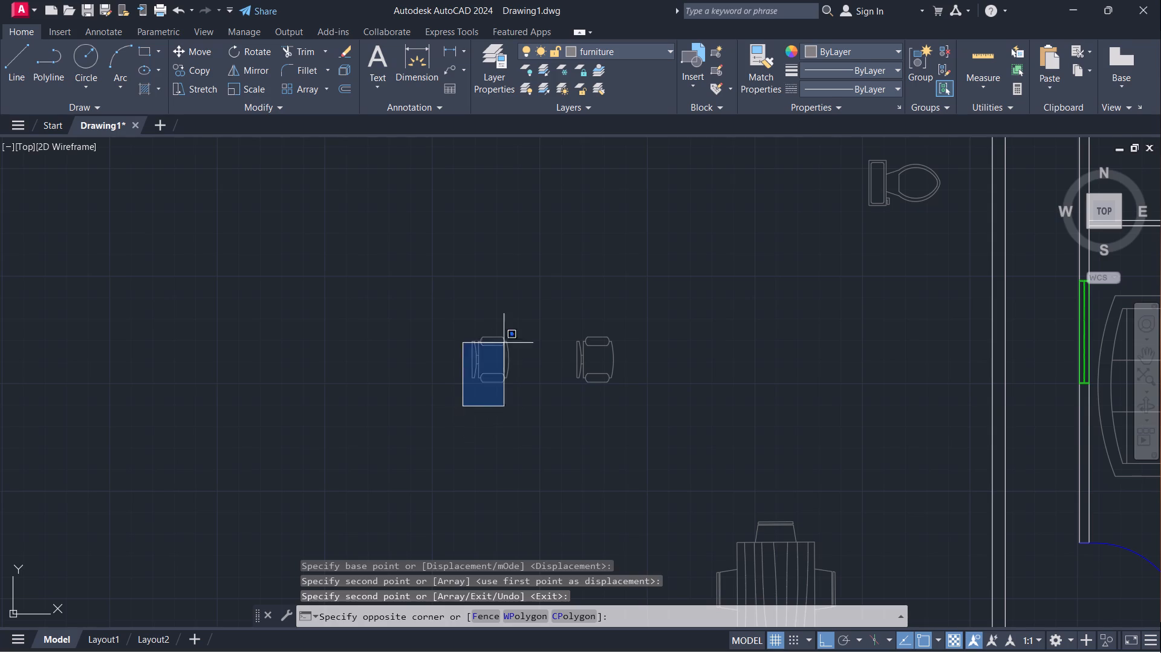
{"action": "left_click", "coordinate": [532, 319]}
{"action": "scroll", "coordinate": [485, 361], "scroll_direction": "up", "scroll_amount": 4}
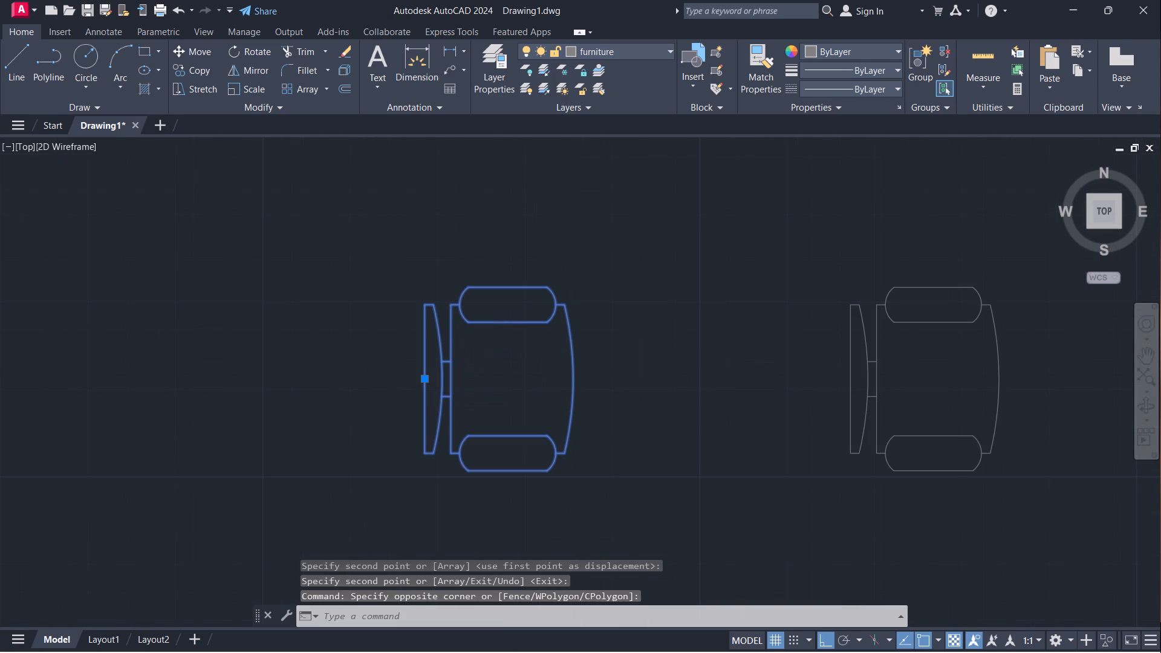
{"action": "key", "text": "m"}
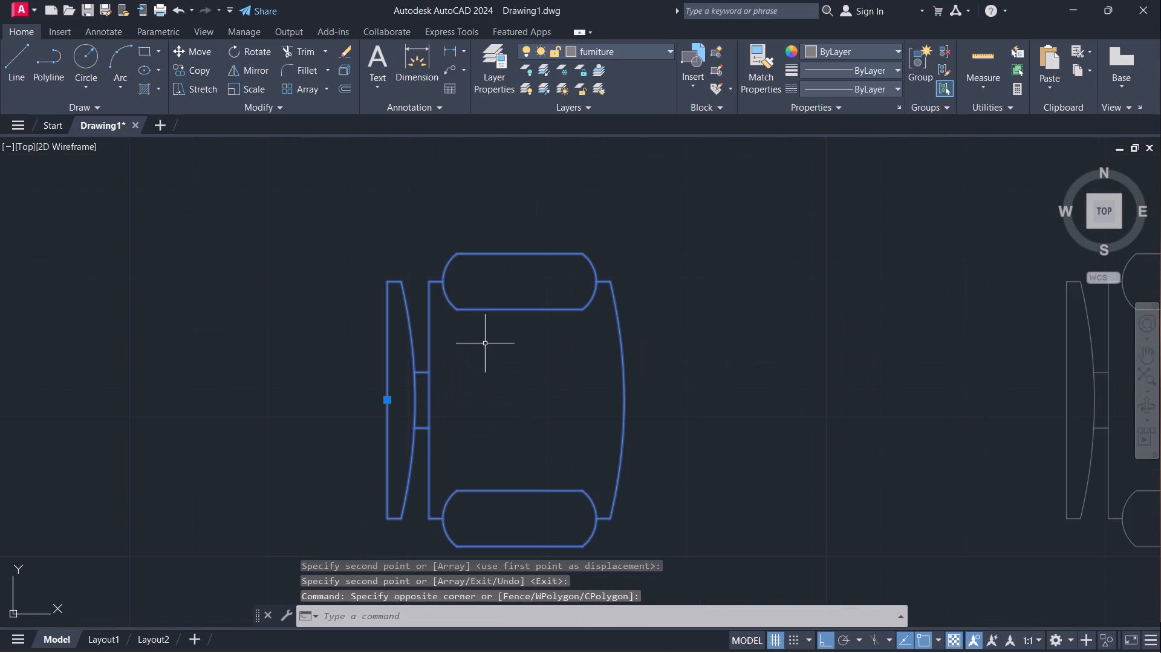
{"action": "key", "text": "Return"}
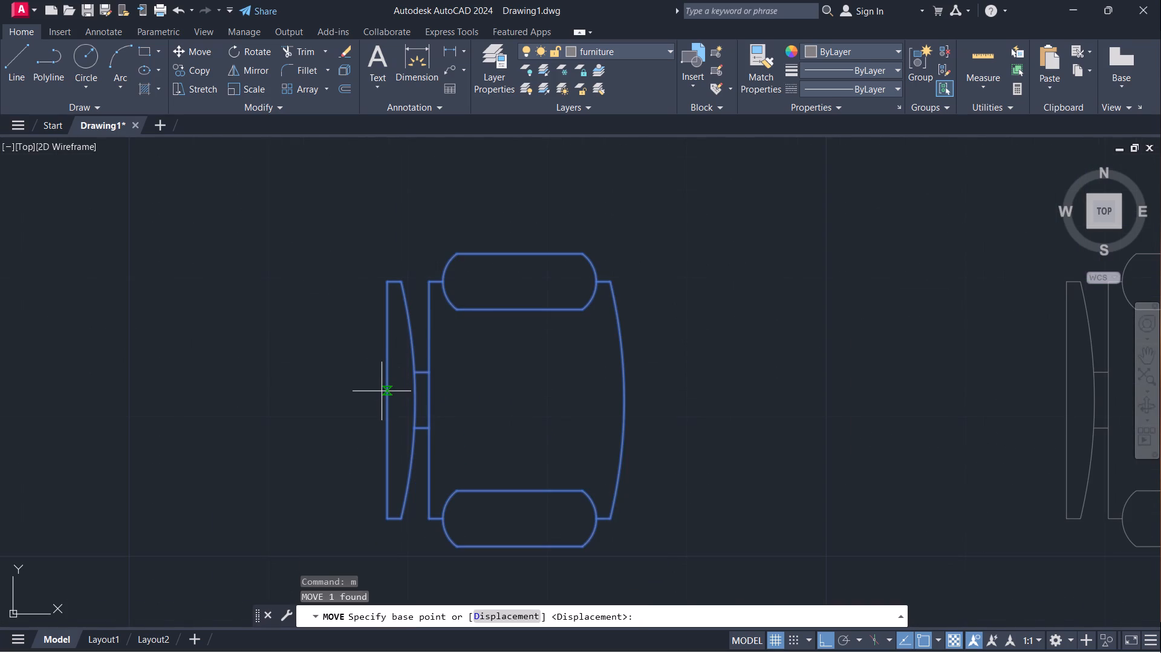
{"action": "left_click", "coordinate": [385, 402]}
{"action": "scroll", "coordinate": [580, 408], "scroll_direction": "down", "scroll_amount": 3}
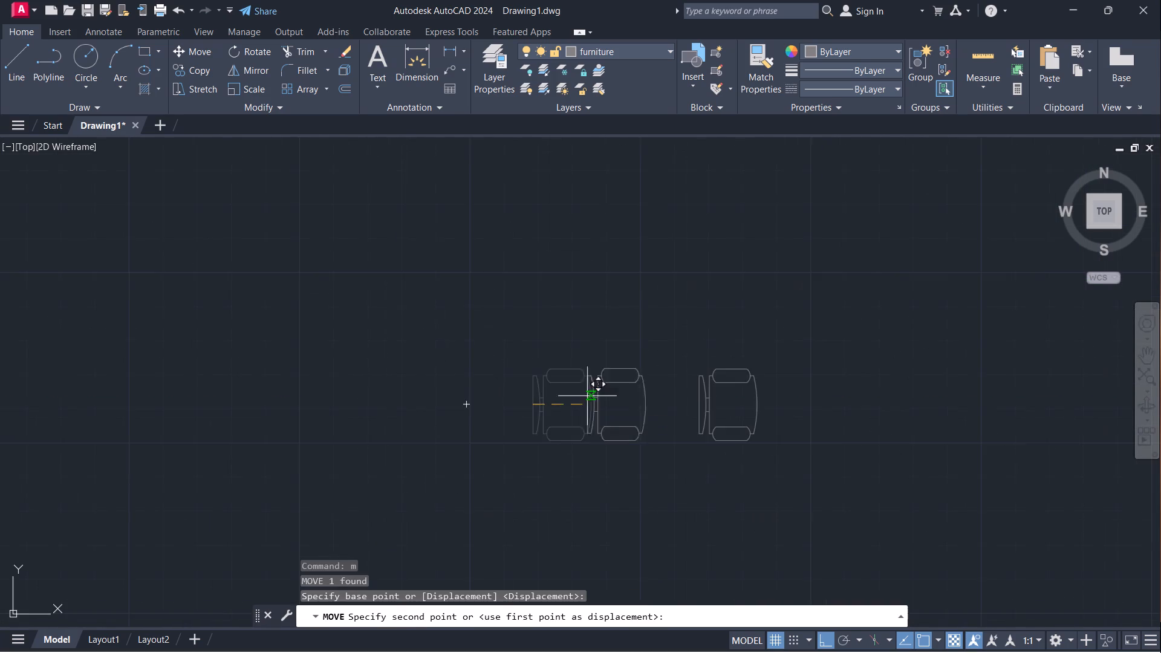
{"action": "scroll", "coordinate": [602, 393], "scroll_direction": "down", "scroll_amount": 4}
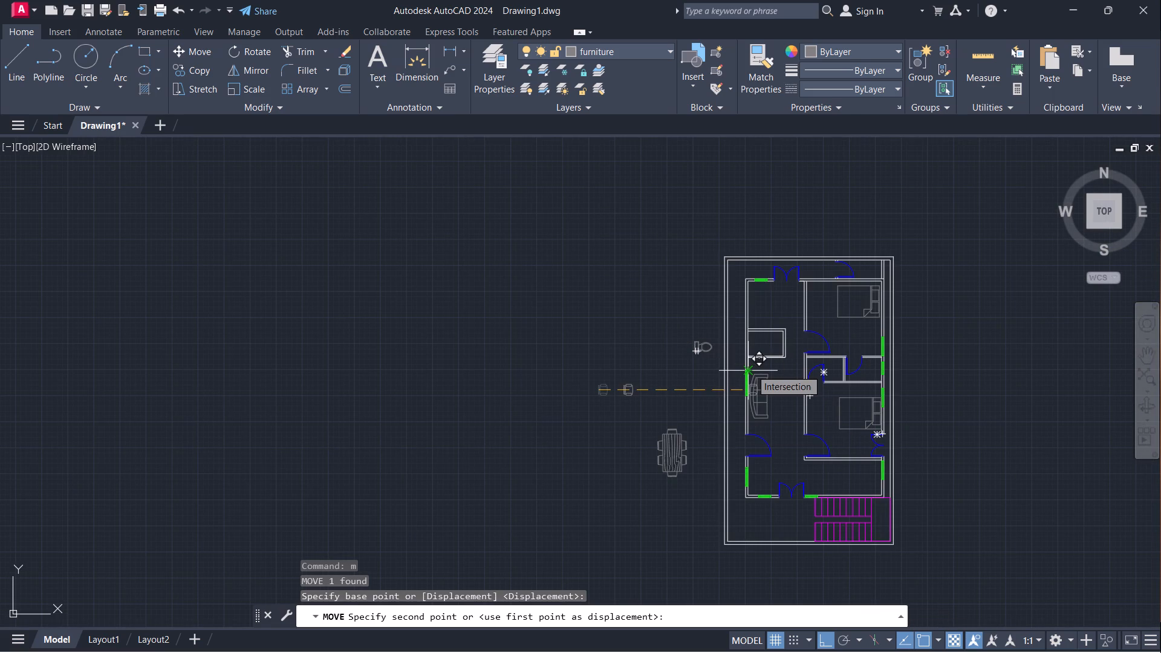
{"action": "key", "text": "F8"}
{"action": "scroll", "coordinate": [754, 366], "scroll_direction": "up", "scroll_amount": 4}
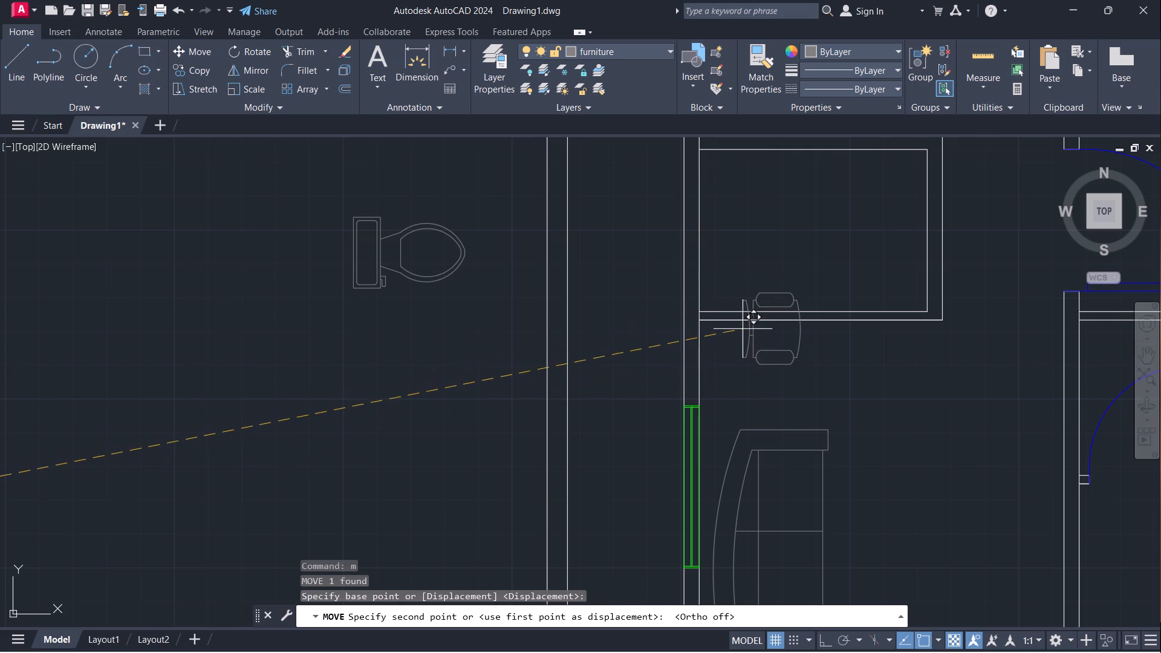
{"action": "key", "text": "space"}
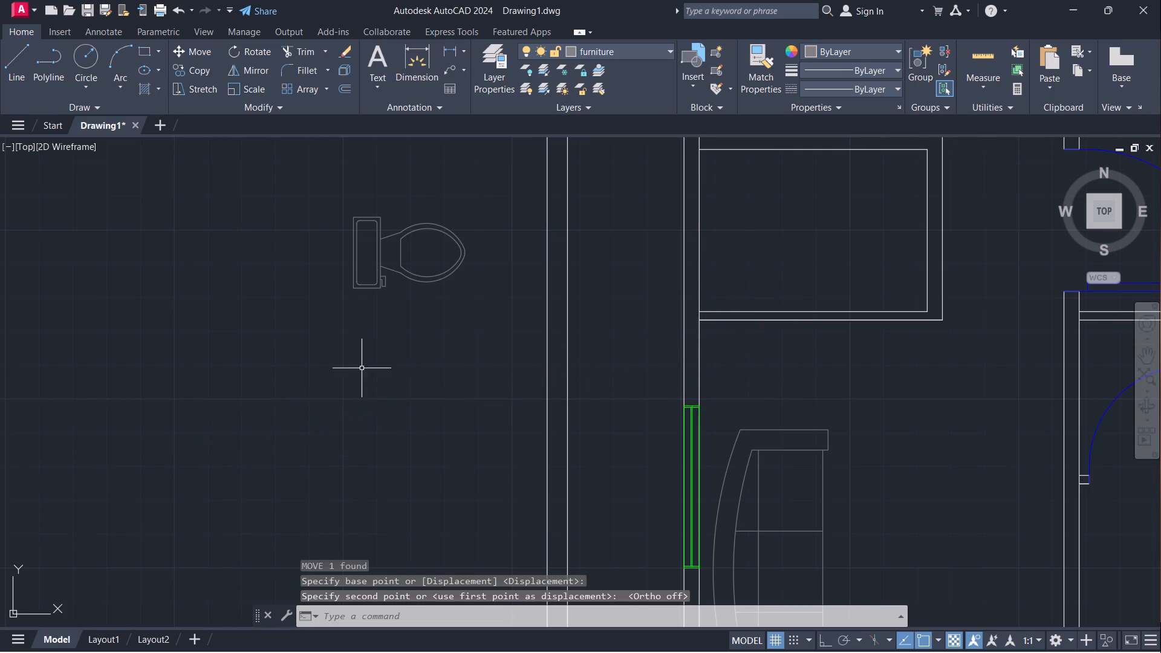
Rotate the remaining armchair west of the plot 90° clockwise about the southwest corner of its back, so its seat faces south.
{"action": "scroll", "coordinate": [352, 361], "scroll_direction": "down", "scroll_amount": 4}
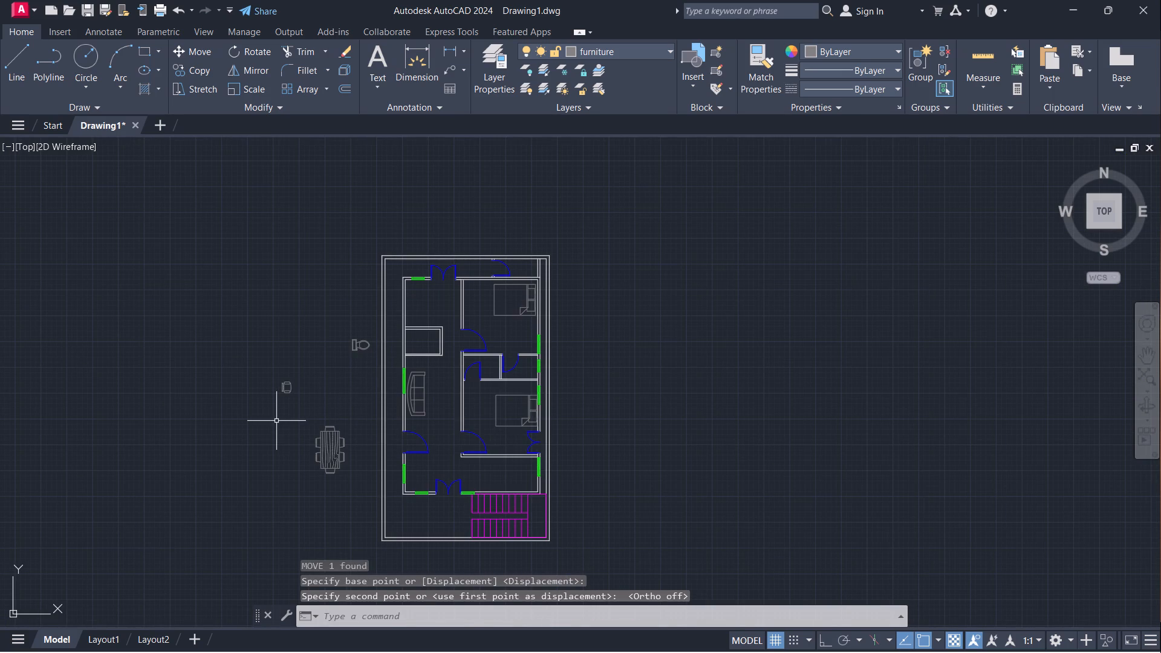
{"action": "scroll", "coordinate": [273, 421], "scroll_direction": "up", "scroll_amount": 4}
{"action": "left_click", "coordinate": [411, 285]}
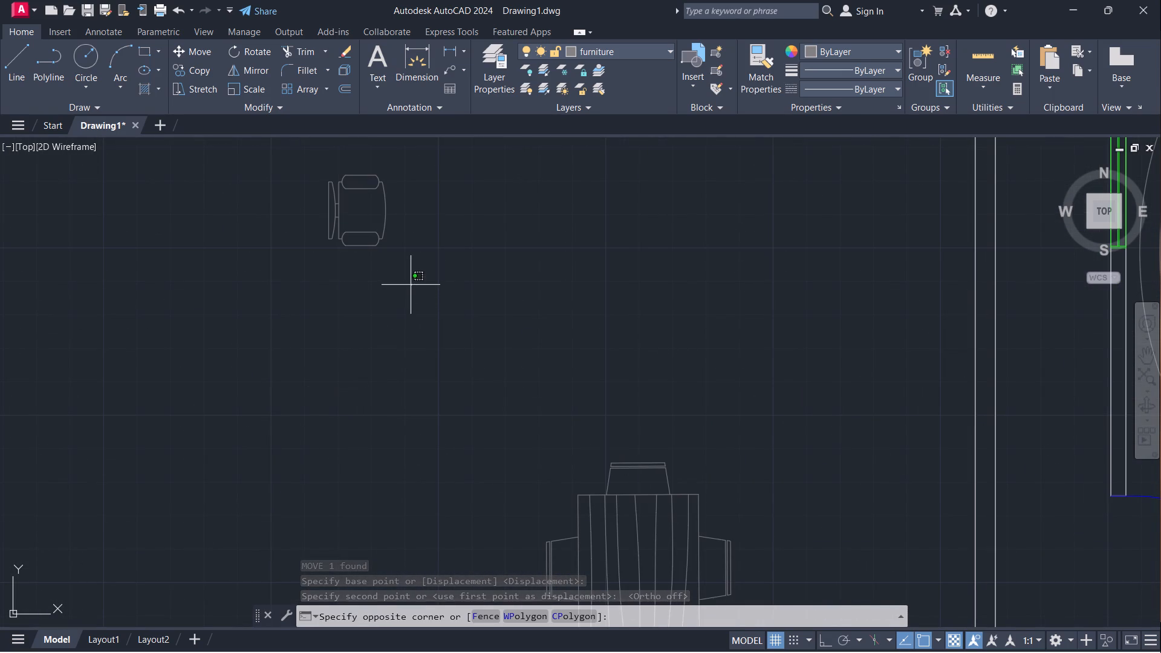
{"action": "left_click", "coordinate": [307, 163]}
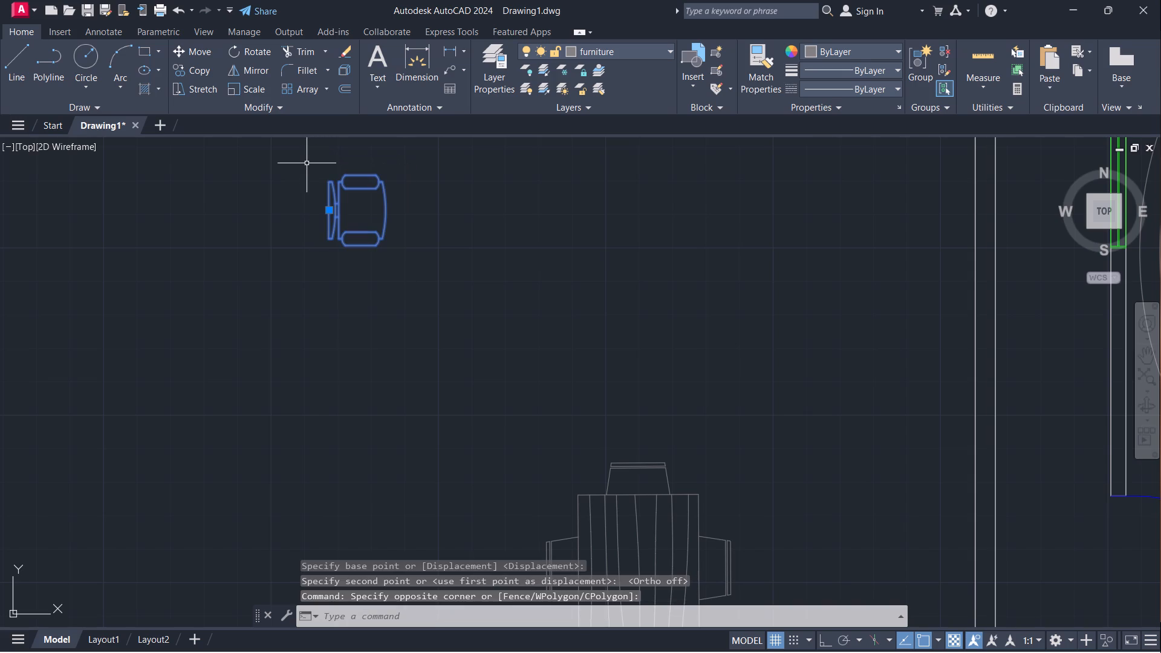
{"action": "key", "text": "r"}
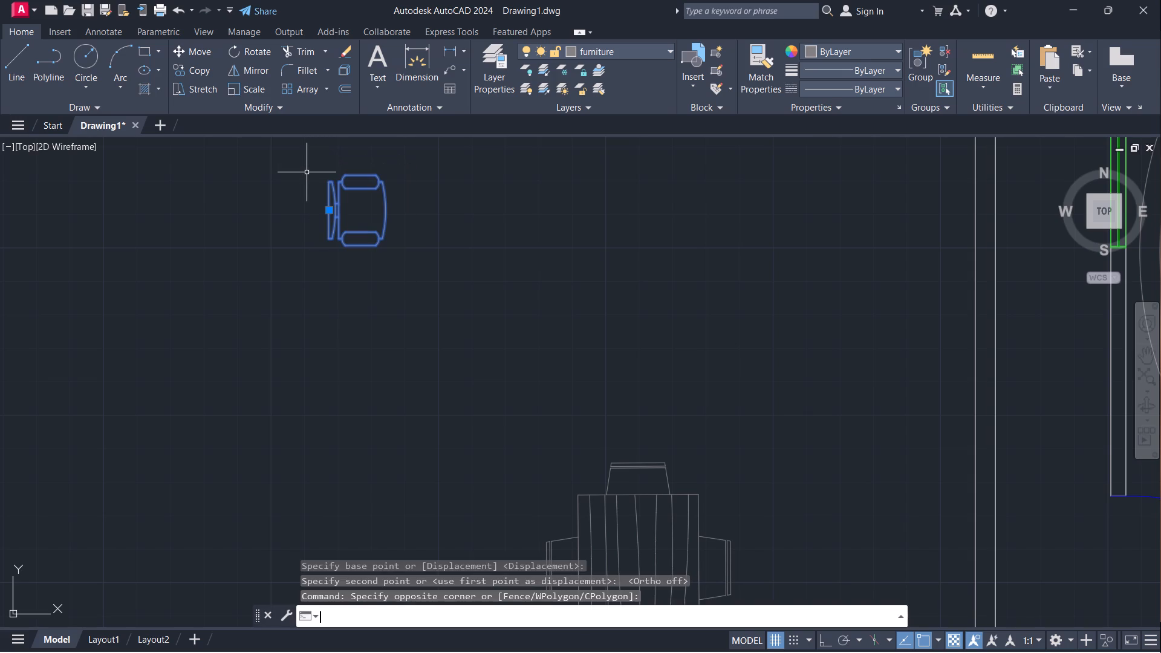
{"action": "key", "text": "o"}
{"action": "key", "text": "Return"}
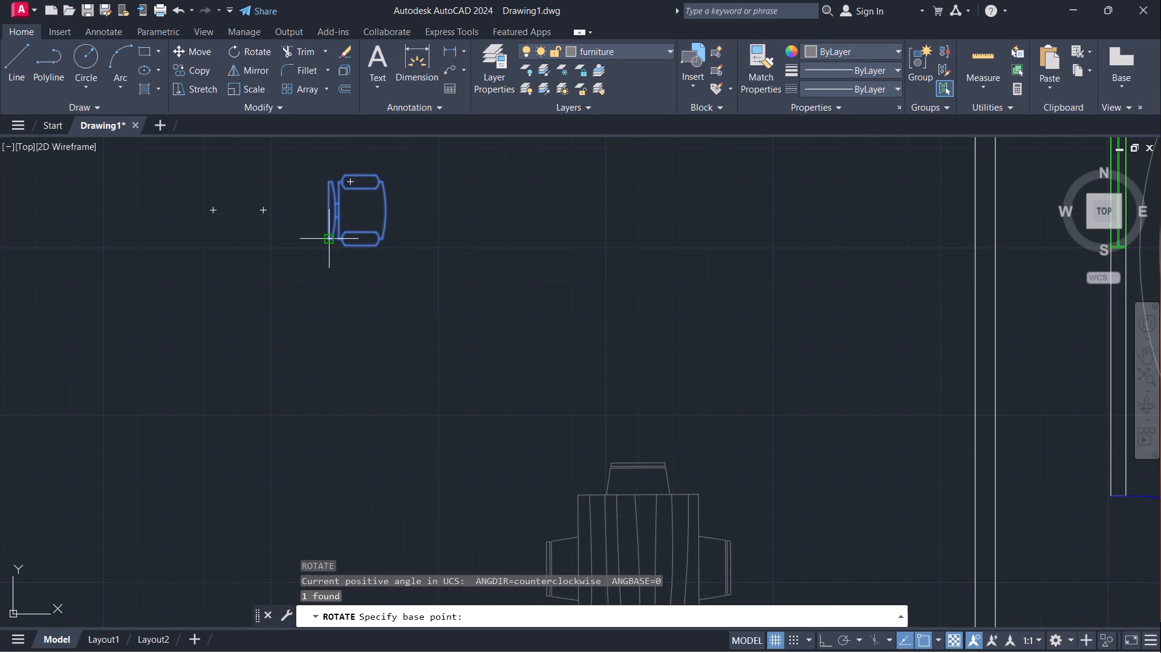
{"action": "left_click", "coordinate": [328, 242]}
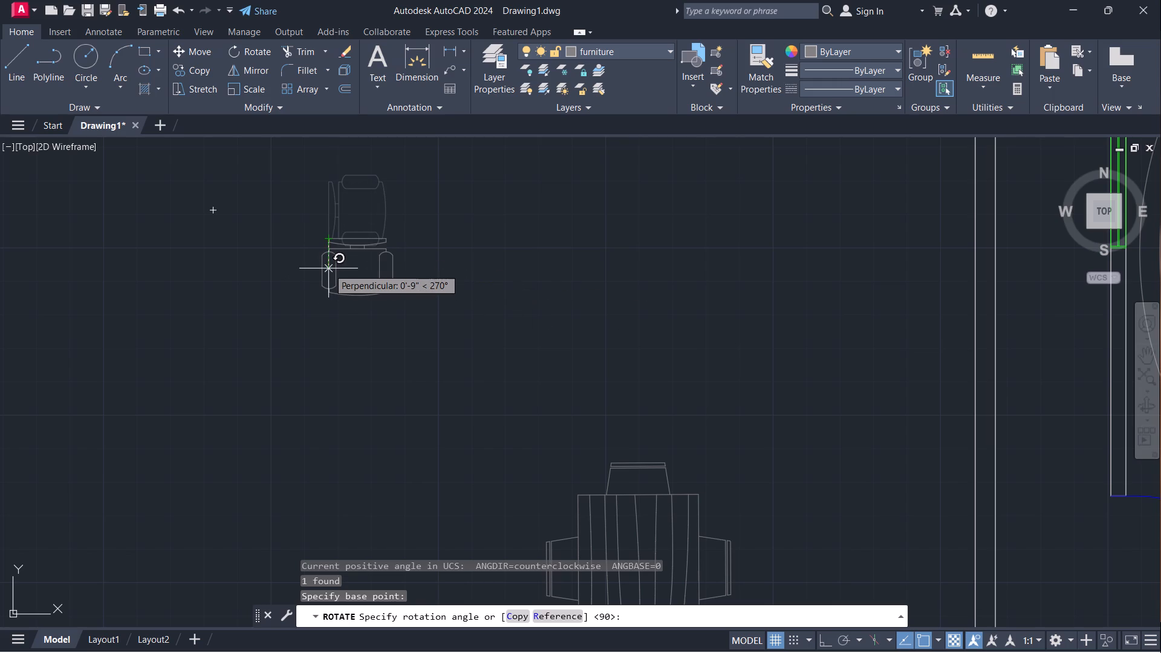
{"action": "left_click", "coordinate": [330, 268]}
Copy the south-facing armchair by its back edge's midpoint to open space just east of it.
{"action": "scroll", "coordinate": [536, 319], "scroll_direction": "down", "scroll_amount": 2}
{"action": "scroll", "coordinate": [631, 360], "scroll_direction": "down", "scroll_amount": 2}
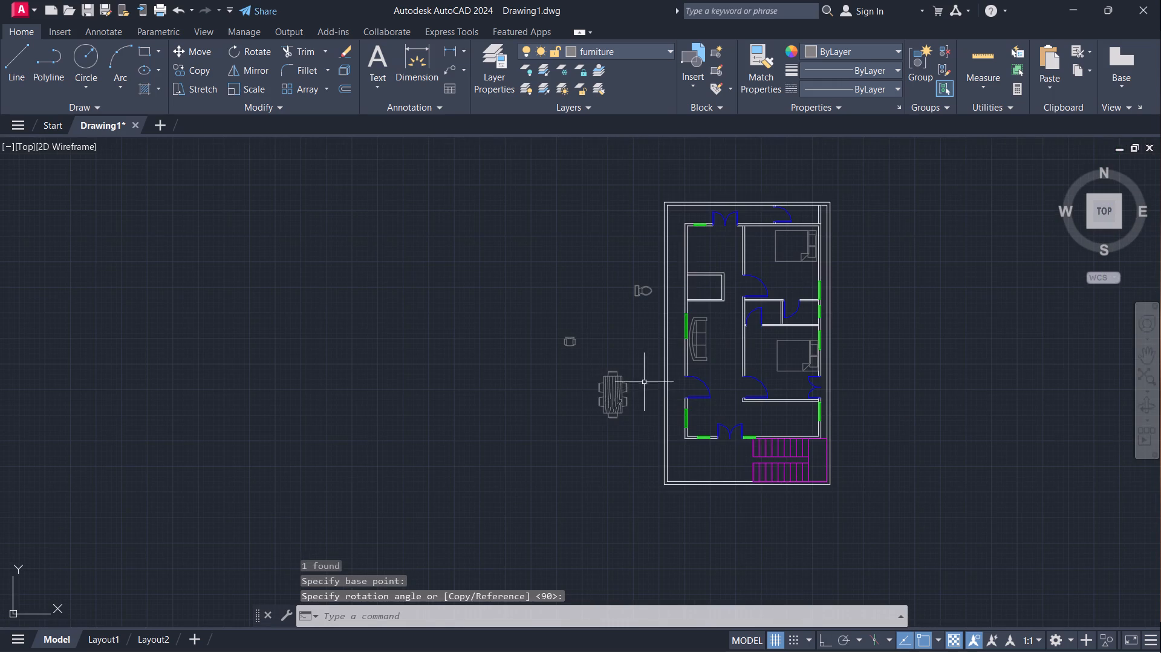
{"action": "left_click", "coordinate": [583, 354]}
{"action": "left_click", "coordinate": [518, 308]}
{"action": "key", "text": "c"}
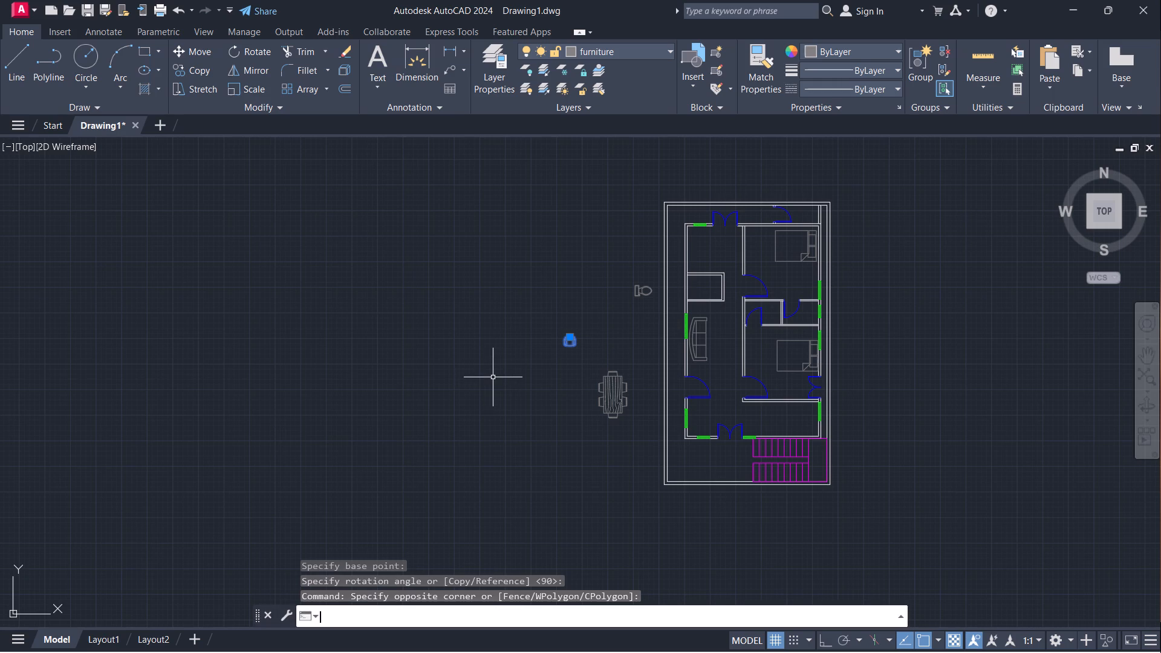
{"action": "key", "text": "o"}
{"action": "key", "text": "Return"}
{"action": "scroll", "coordinate": [734, 241], "scroll_direction": "up", "scroll_amount": 3}
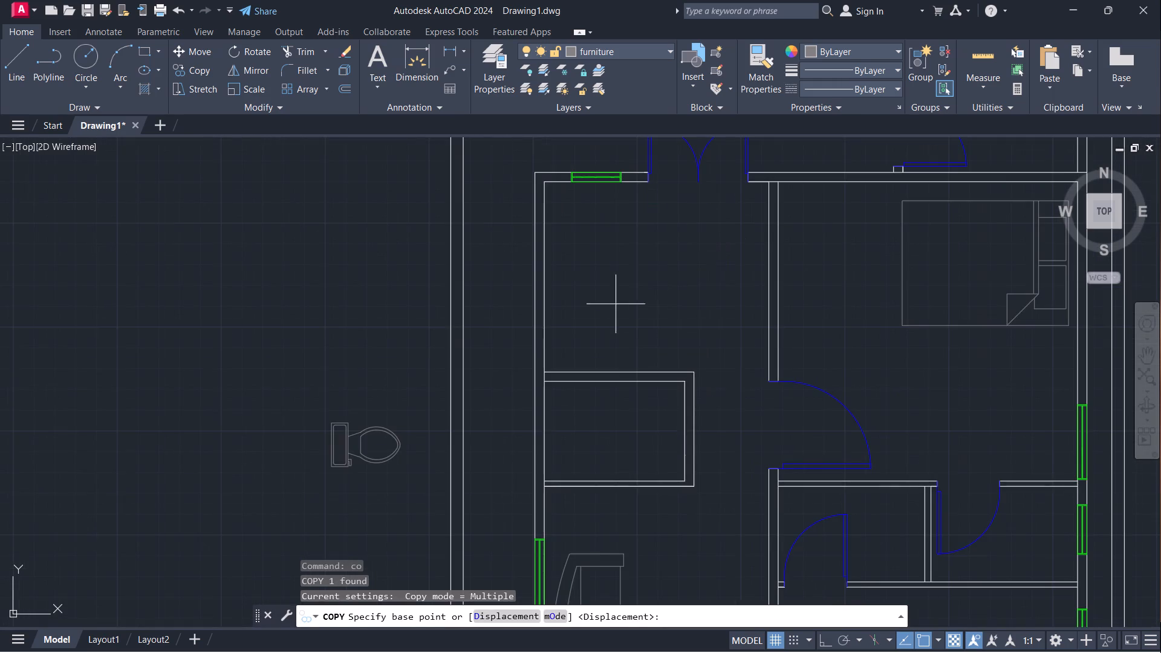
{"action": "scroll", "coordinate": [379, 501], "scroll_direction": "down", "scroll_amount": 1}
{"action": "scroll", "coordinate": [431, 511], "scroll_direction": "down", "scroll_amount": 3}
{"action": "middle_click_drag", "start_coordinate": [426, 519], "coordinate": [576, 305]}
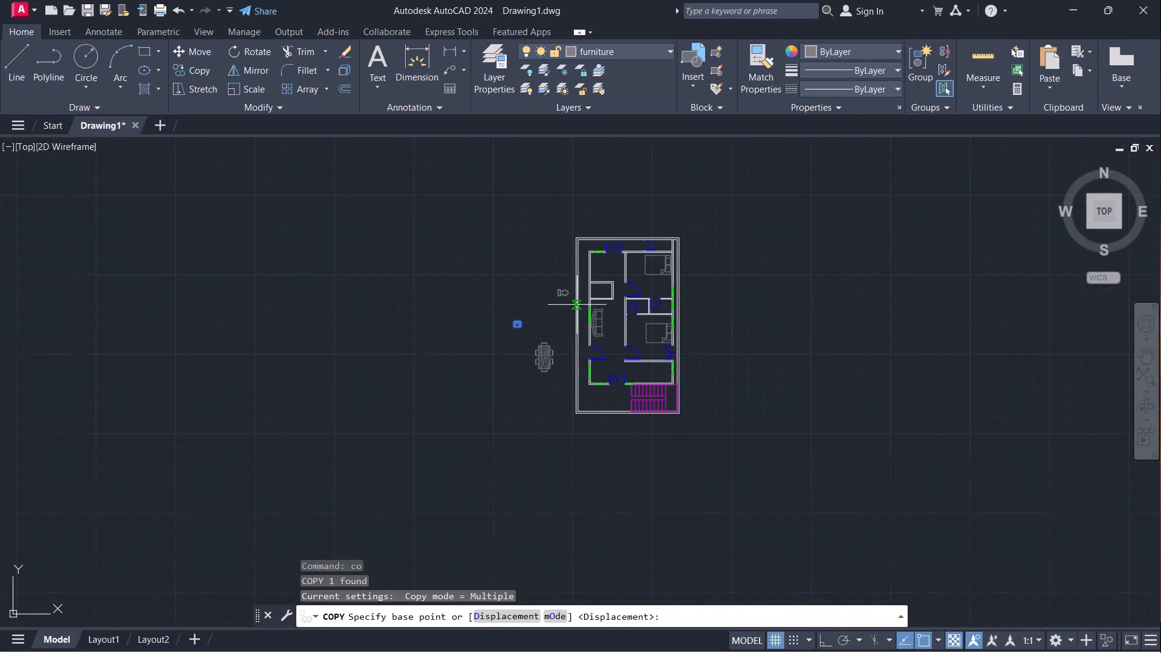
{"action": "scroll", "coordinate": [544, 329], "scroll_direction": "up", "scroll_amount": 3}
{"action": "scroll", "coordinate": [470, 286], "scroll_direction": "up", "scroll_amount": 4}
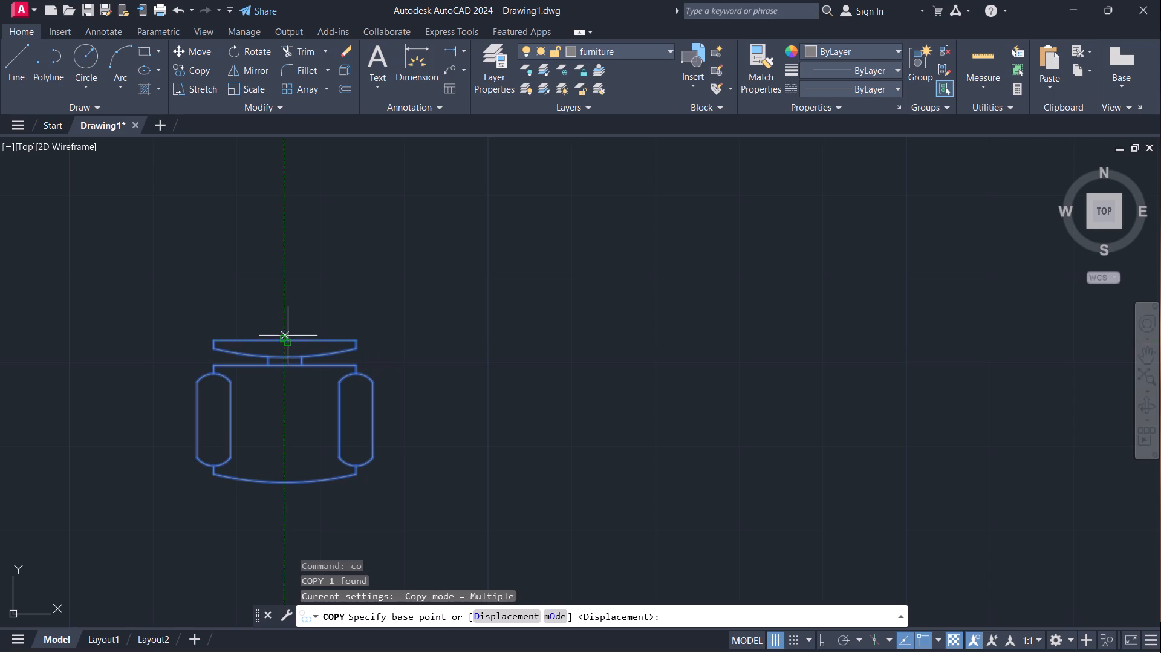
{"action": "left_click", "coordinate": [283, 341]}
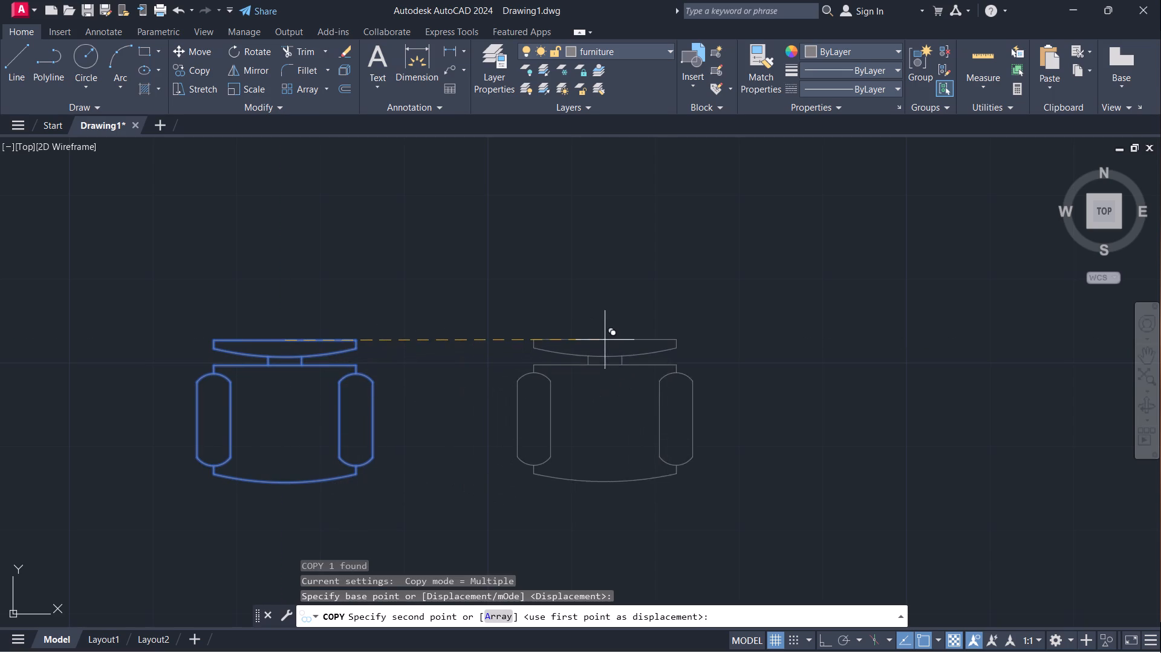
{"action": "left_click", "coordinate": [600, 345]}
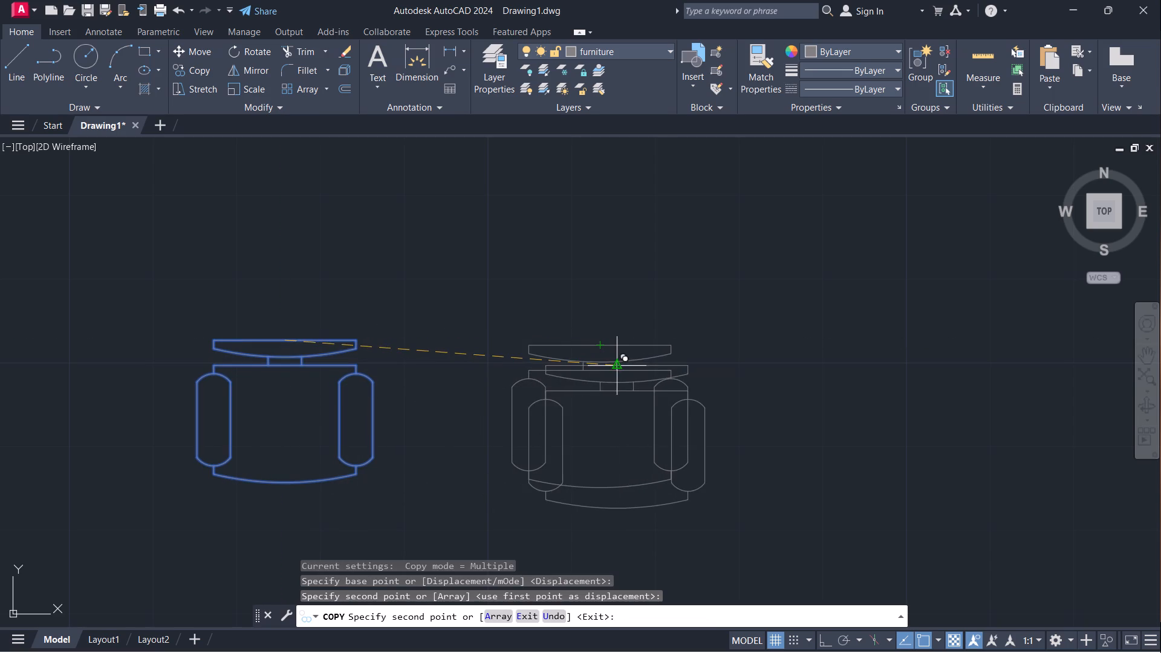
{"action": "key", "text": "space"}
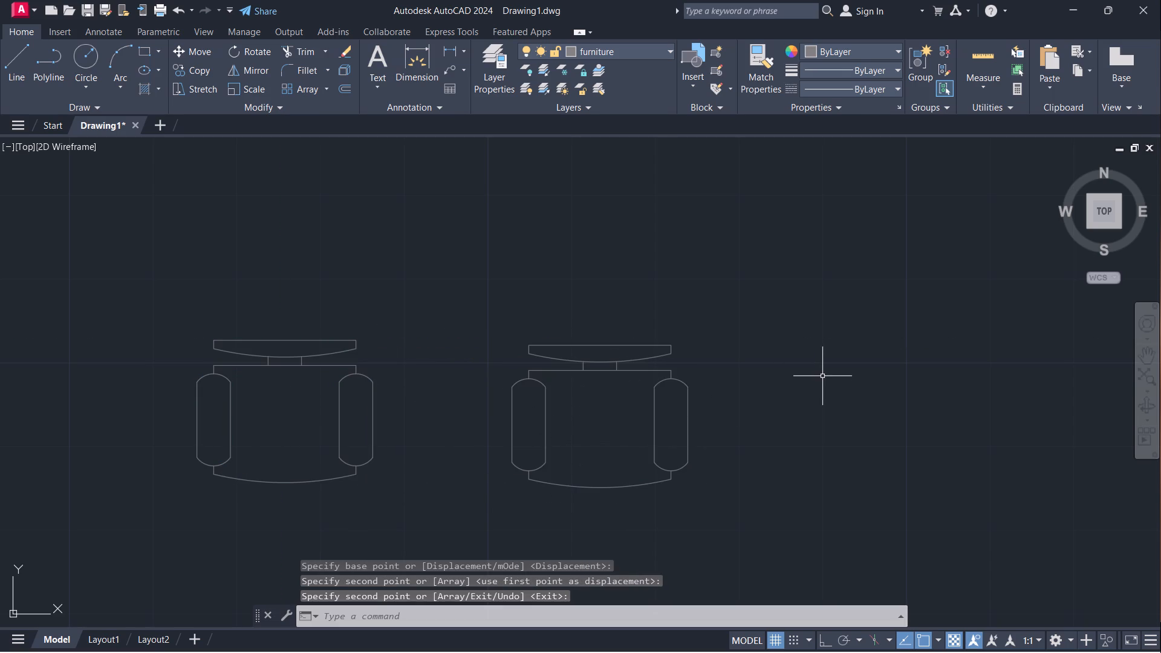
Move the western south-facing armchair by its back edge's midpoint into the hall, northeast of the sofa and just below the small room's south wall.
{"action": "left_click", "coordinate": [163, 521]}
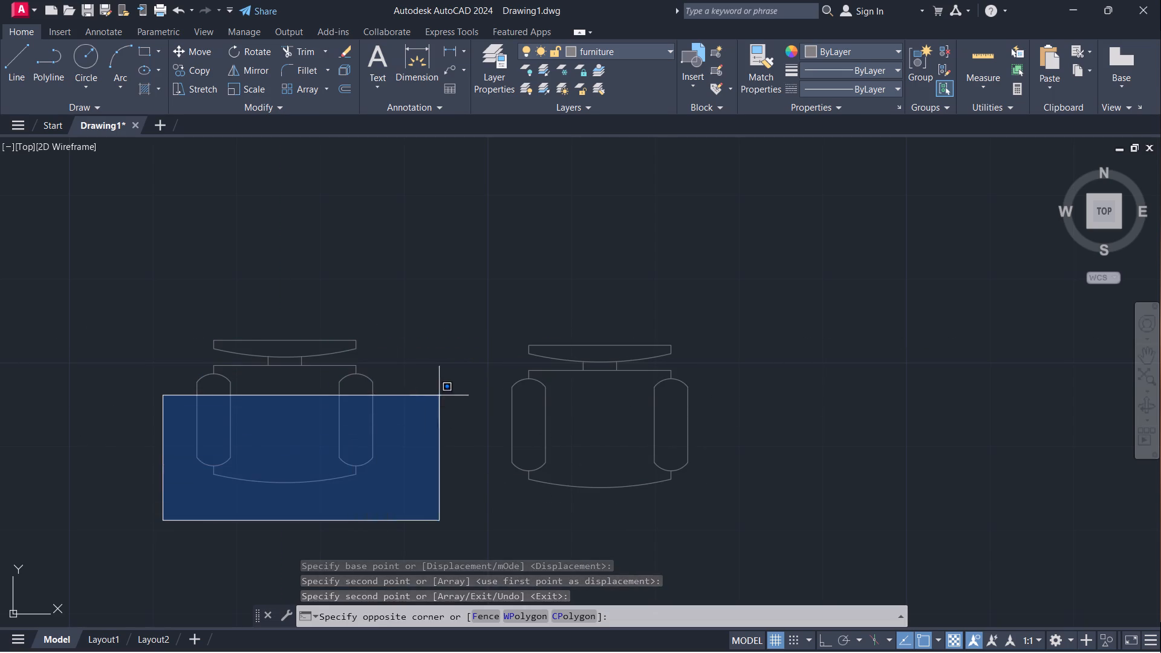
{"action": "left_click", "coordinate": [475, 302]}
{"action": "key", "text": "m"}
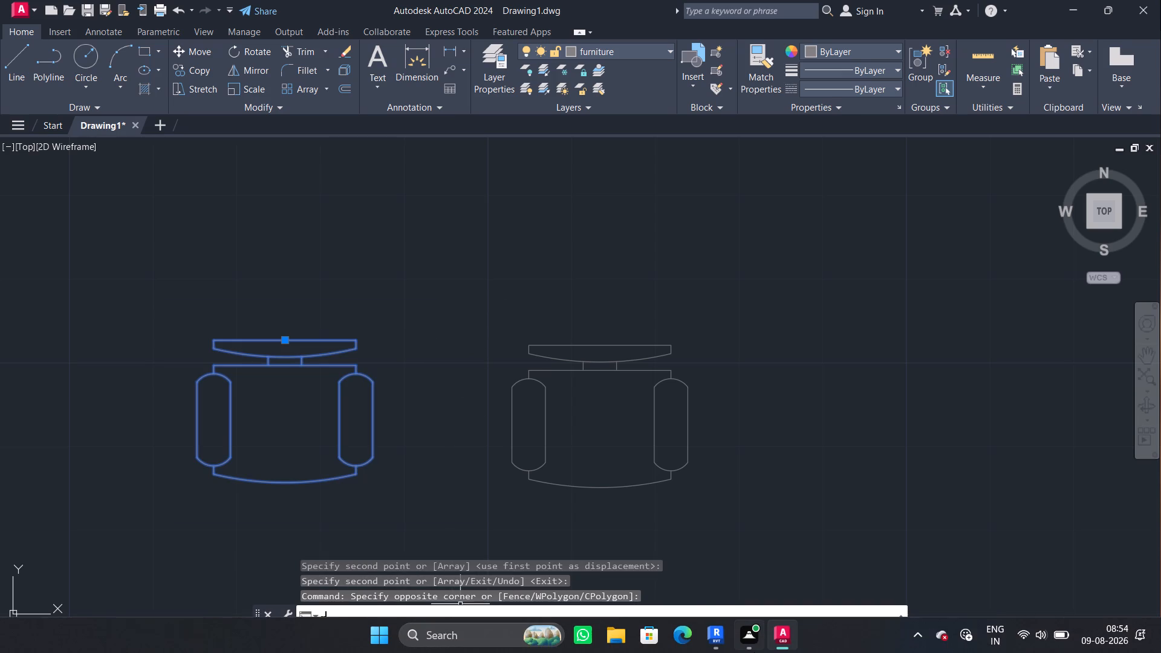
{"action": "key", "text": "Return"}
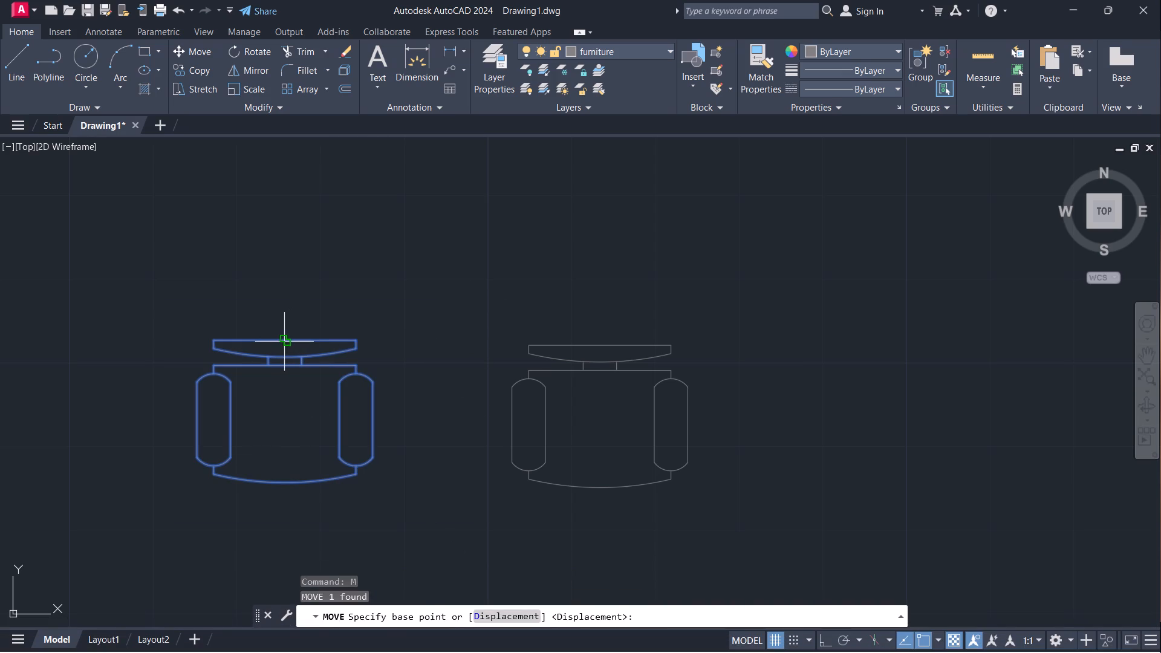
{"action": "left_click", "coordinate": [282, 342]}
{"action": "scroll", "coordinate": [950, 294], "scroll_direction": "down", "scroll_amount": 3}
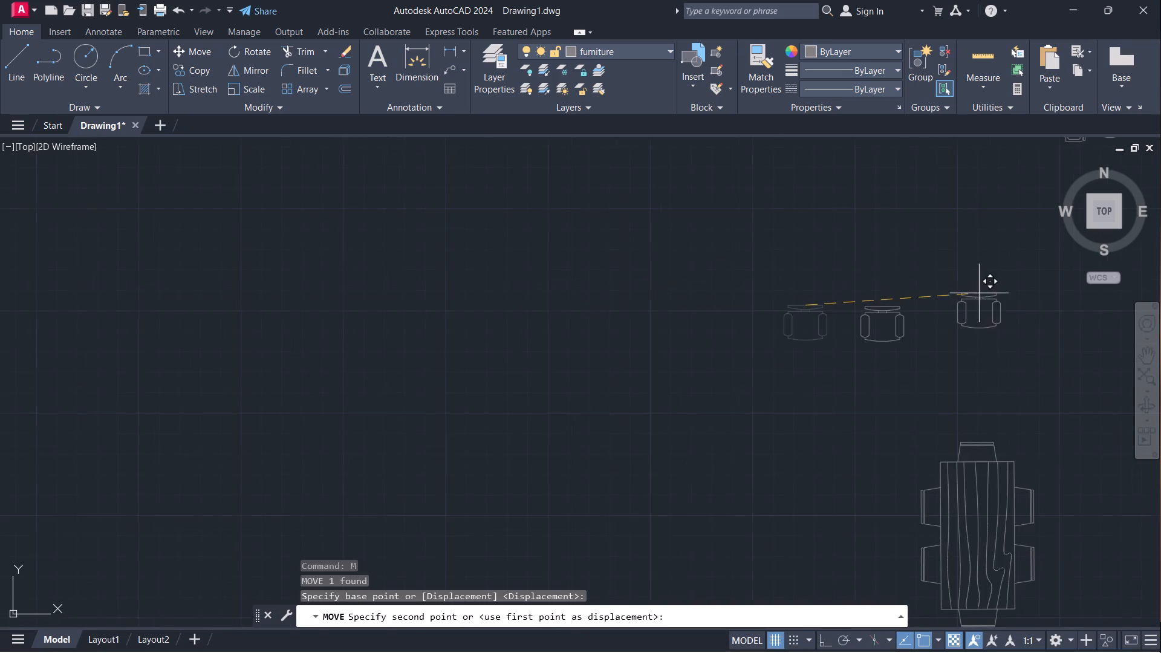
{"action": "scroll", "coordinate": [987, 311], "scroll_direction": "down", "scroll_amount": 3}
{"action": "middle_click_drag", "start_coordinate": [1094, 322], "coordinate": [930, 304]}
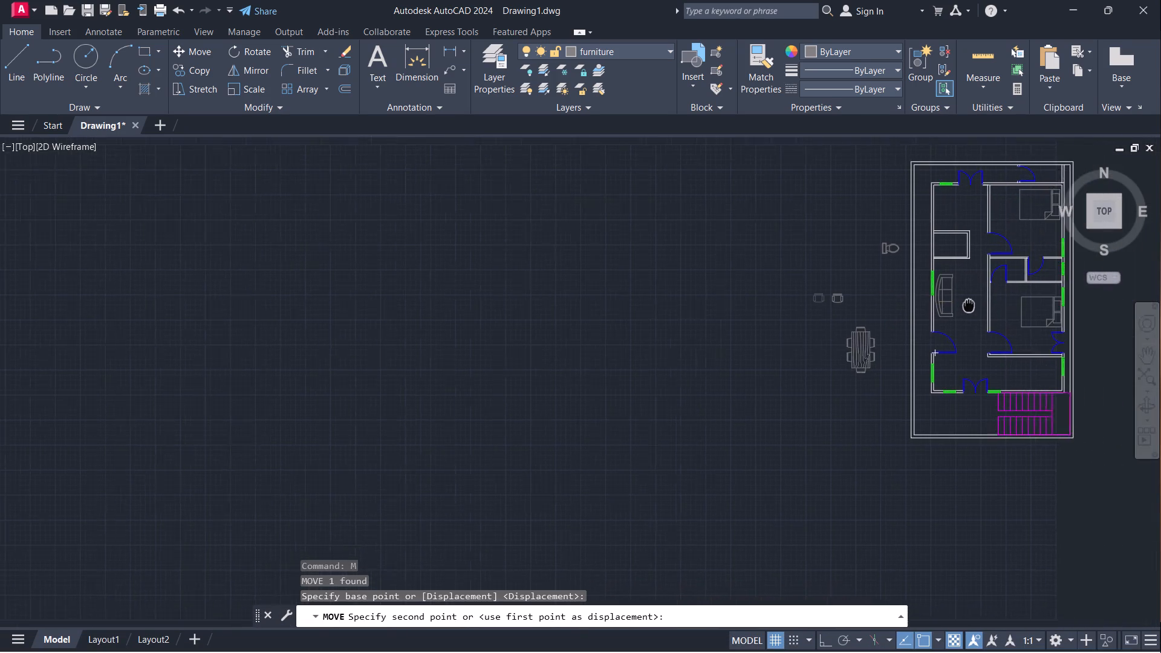
{"action": "middle_click_drag", "start_coordinate": [930, 304], "coordinate": [677, 331]}
{"action": "scroll", "coordinate": [670, 288], "scroll_direction": "up", "scroll_amount": 3}
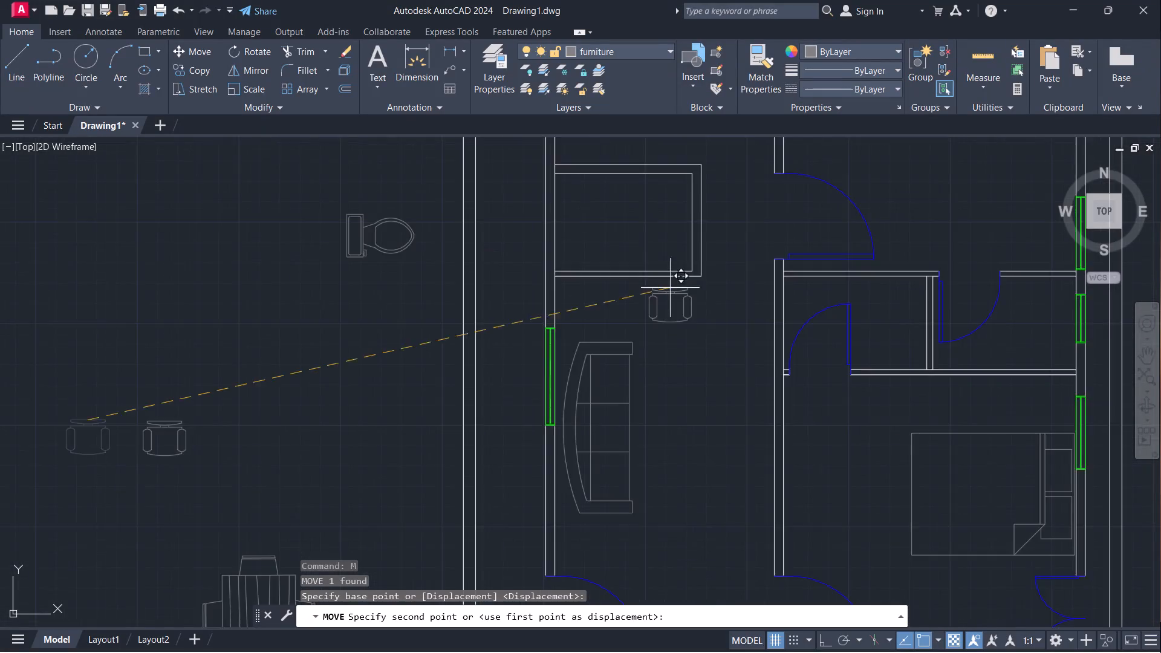
{"action": "scroll", "coordinate": [670, 288], "scroll_direction": "up", "scroll_amount": 1}
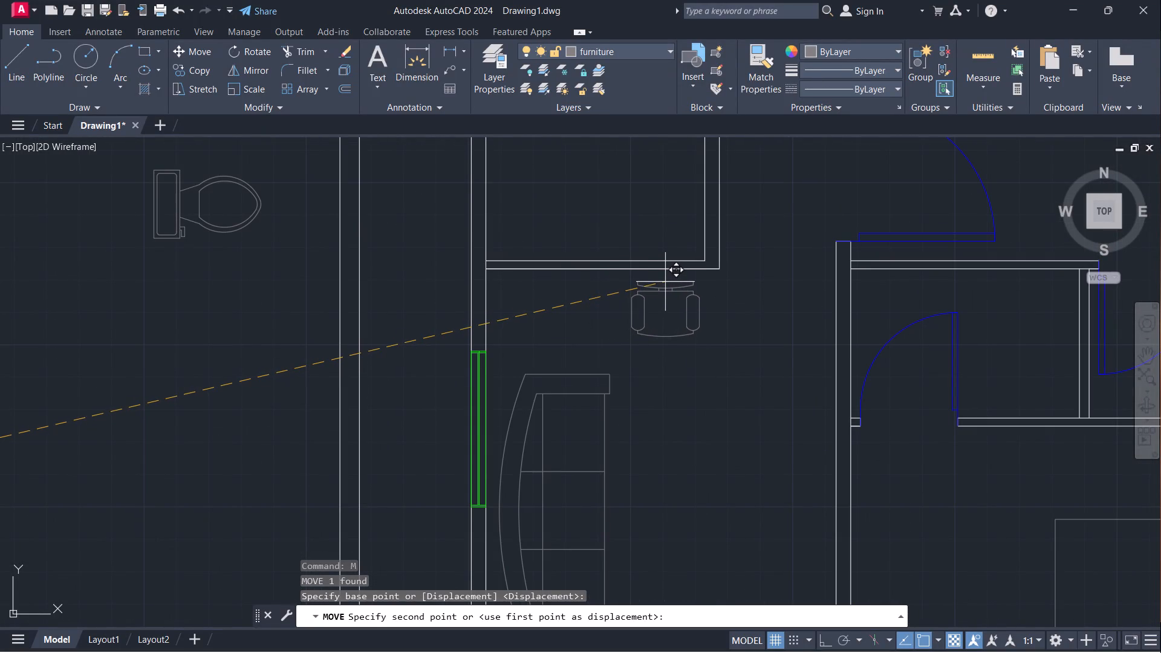
{"action": "left_click", "coordinate": [665, 282]}
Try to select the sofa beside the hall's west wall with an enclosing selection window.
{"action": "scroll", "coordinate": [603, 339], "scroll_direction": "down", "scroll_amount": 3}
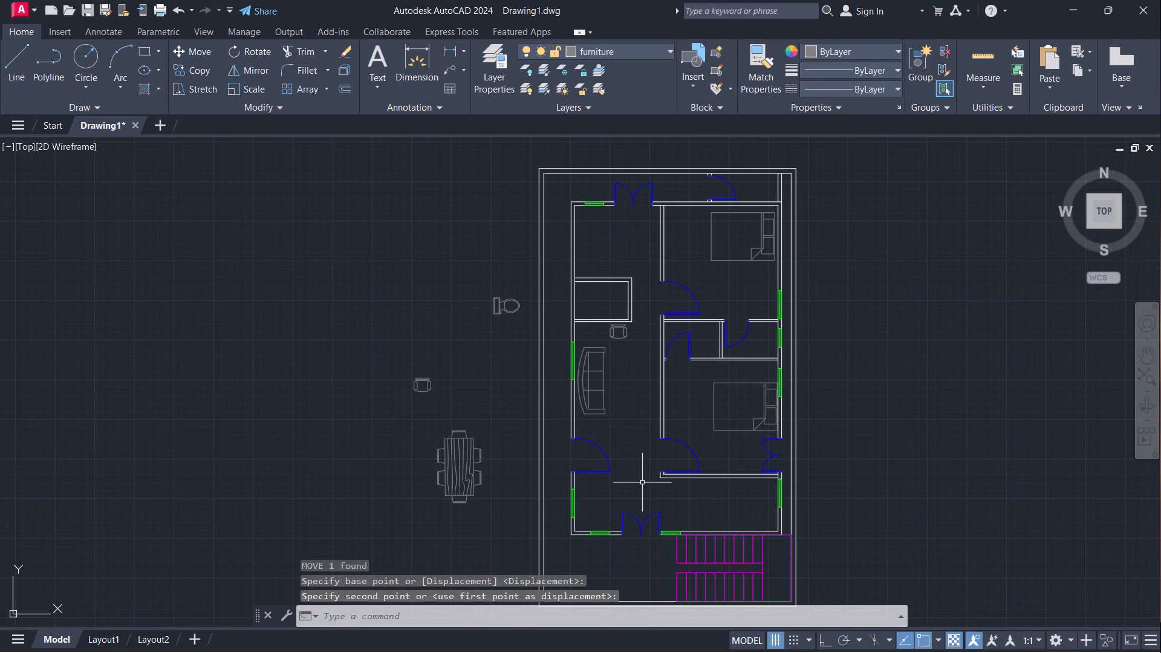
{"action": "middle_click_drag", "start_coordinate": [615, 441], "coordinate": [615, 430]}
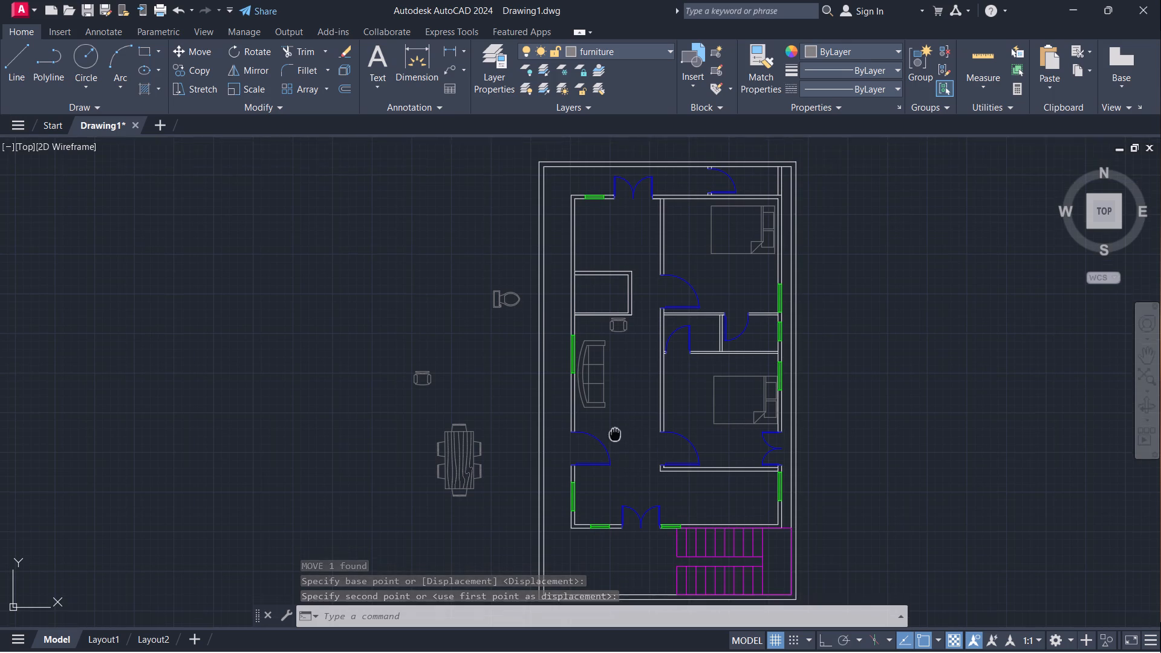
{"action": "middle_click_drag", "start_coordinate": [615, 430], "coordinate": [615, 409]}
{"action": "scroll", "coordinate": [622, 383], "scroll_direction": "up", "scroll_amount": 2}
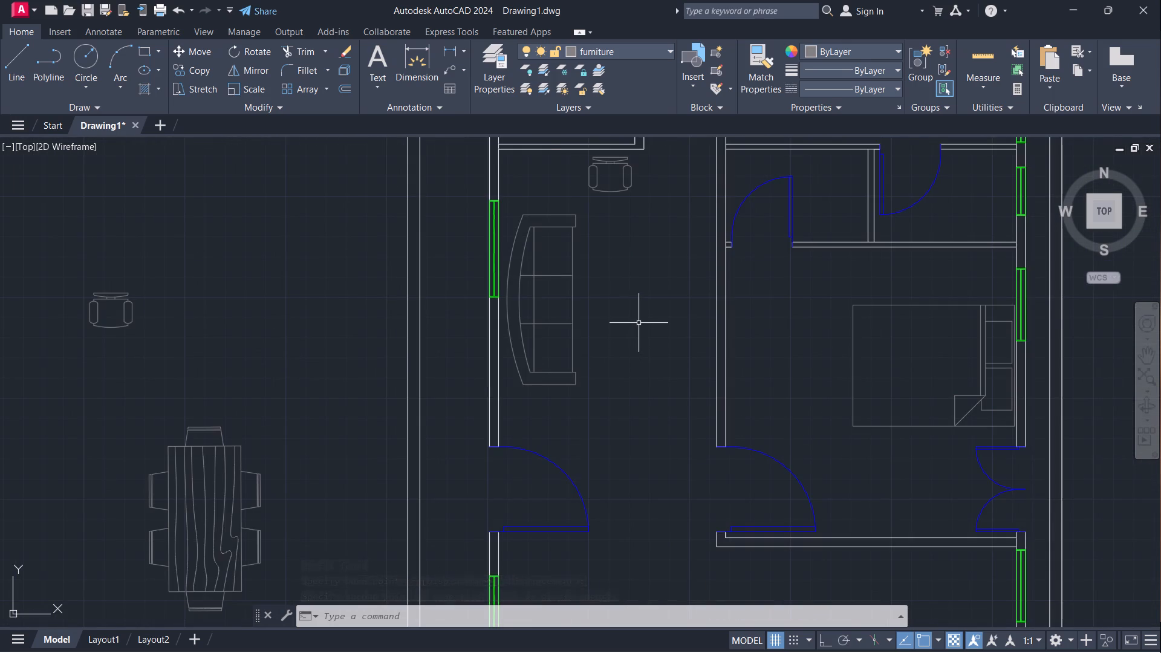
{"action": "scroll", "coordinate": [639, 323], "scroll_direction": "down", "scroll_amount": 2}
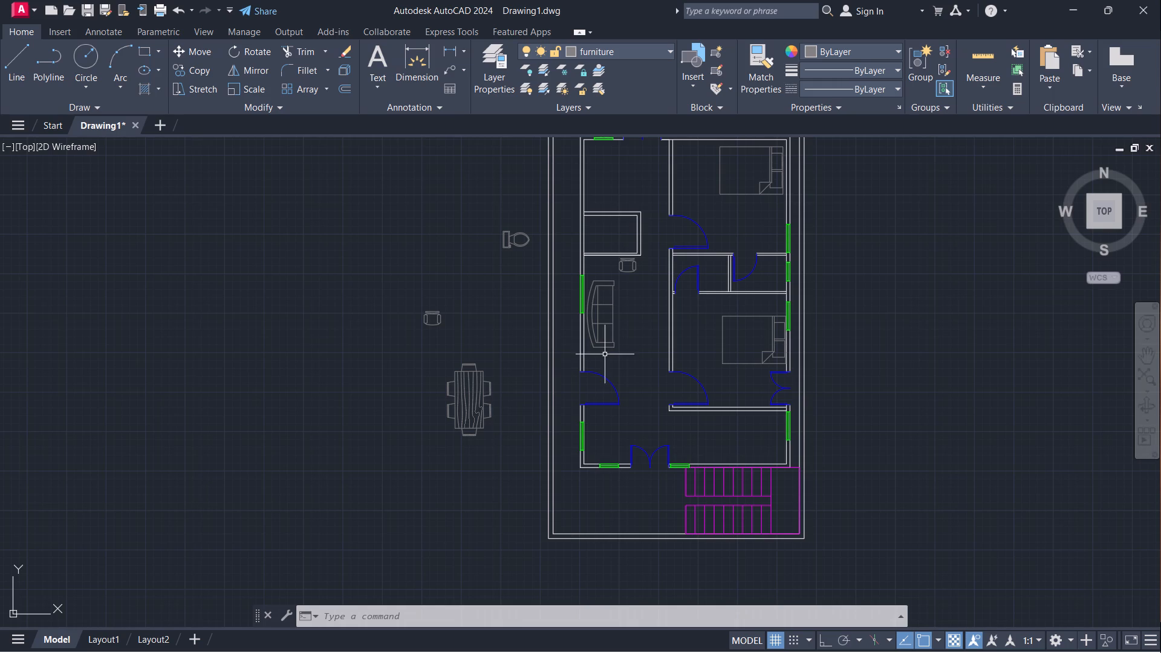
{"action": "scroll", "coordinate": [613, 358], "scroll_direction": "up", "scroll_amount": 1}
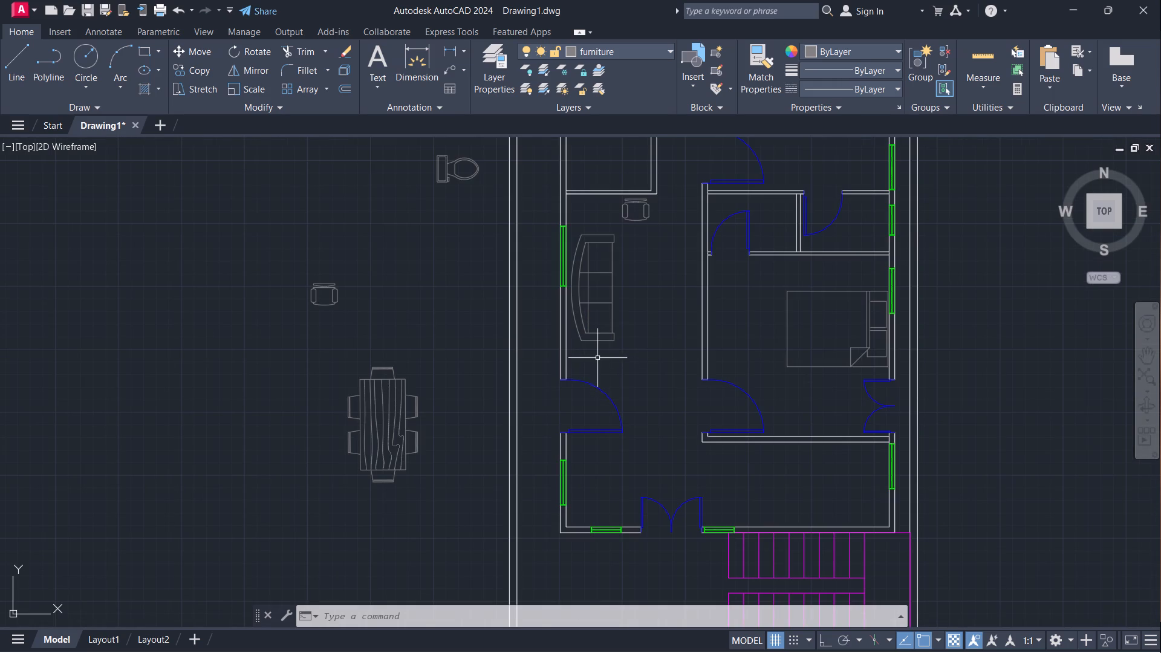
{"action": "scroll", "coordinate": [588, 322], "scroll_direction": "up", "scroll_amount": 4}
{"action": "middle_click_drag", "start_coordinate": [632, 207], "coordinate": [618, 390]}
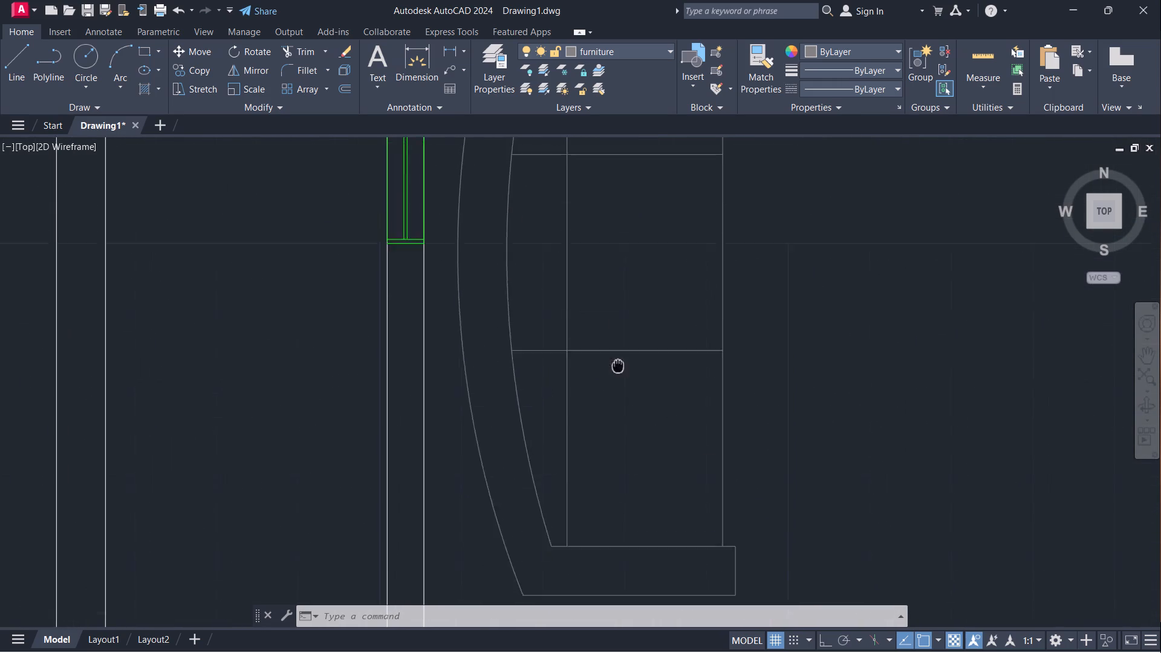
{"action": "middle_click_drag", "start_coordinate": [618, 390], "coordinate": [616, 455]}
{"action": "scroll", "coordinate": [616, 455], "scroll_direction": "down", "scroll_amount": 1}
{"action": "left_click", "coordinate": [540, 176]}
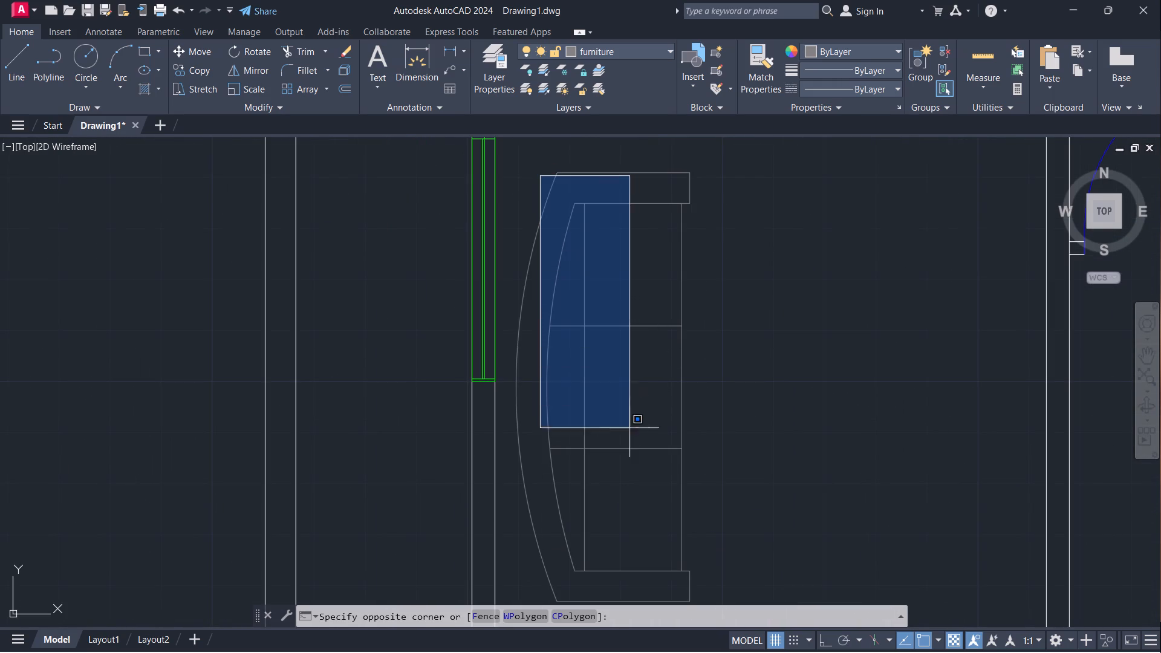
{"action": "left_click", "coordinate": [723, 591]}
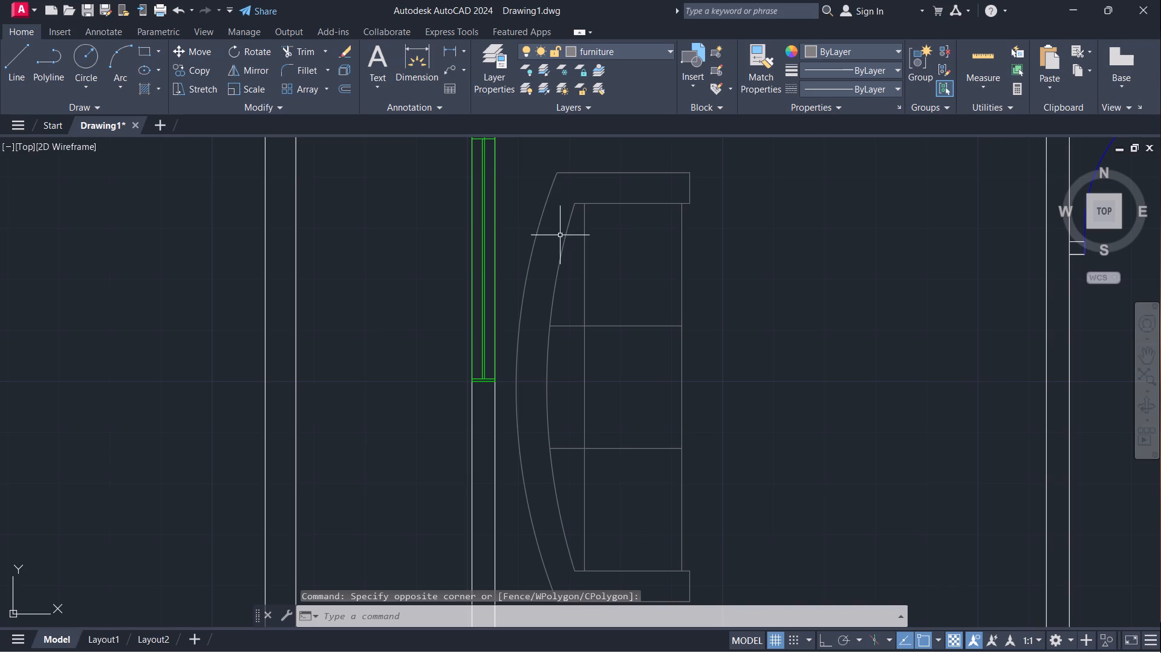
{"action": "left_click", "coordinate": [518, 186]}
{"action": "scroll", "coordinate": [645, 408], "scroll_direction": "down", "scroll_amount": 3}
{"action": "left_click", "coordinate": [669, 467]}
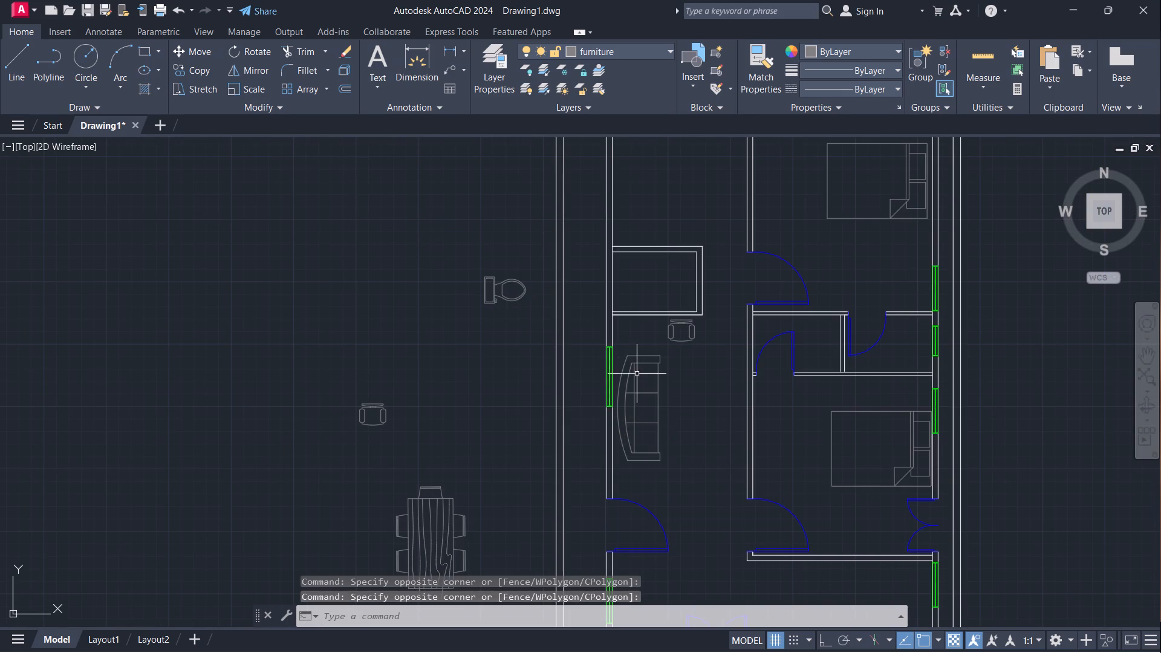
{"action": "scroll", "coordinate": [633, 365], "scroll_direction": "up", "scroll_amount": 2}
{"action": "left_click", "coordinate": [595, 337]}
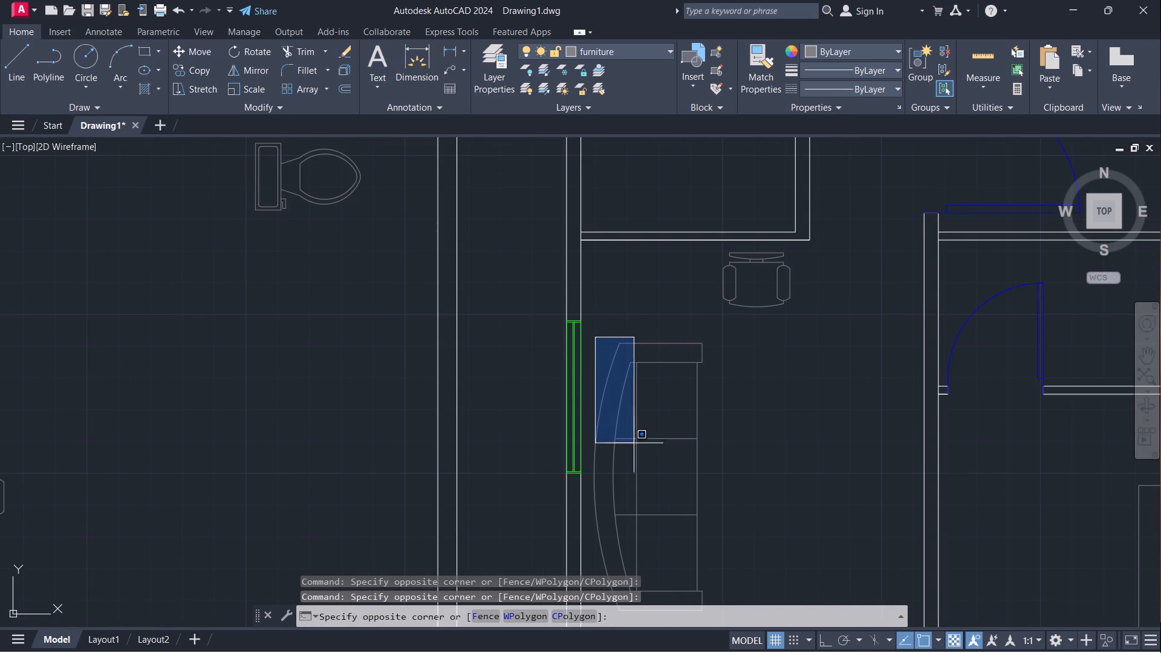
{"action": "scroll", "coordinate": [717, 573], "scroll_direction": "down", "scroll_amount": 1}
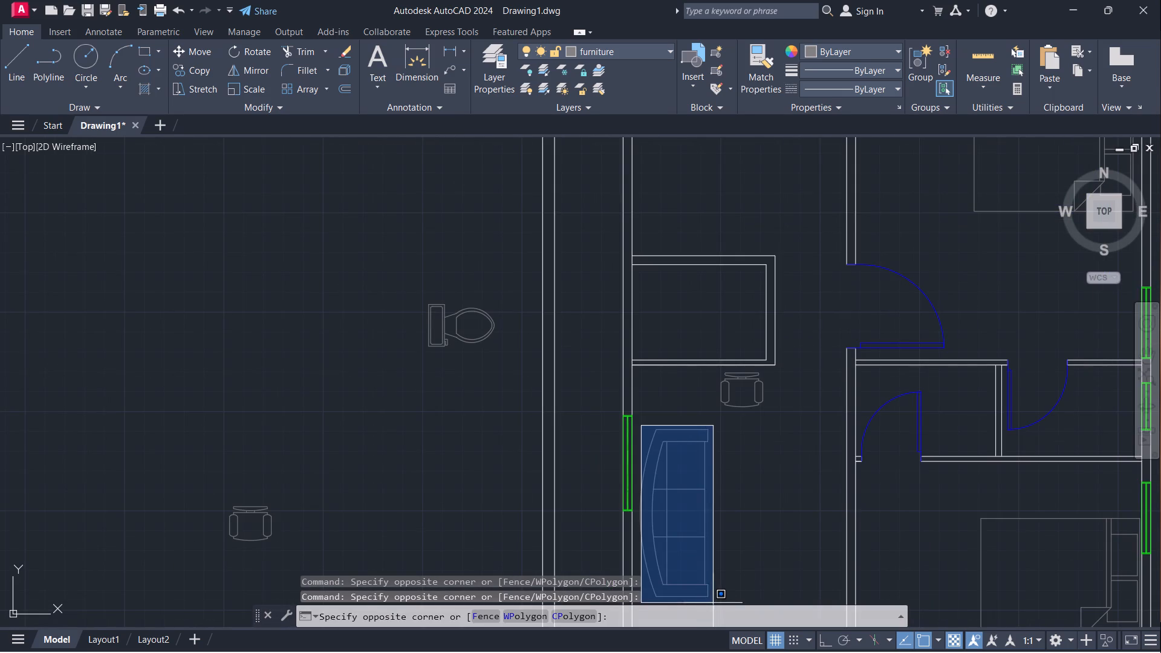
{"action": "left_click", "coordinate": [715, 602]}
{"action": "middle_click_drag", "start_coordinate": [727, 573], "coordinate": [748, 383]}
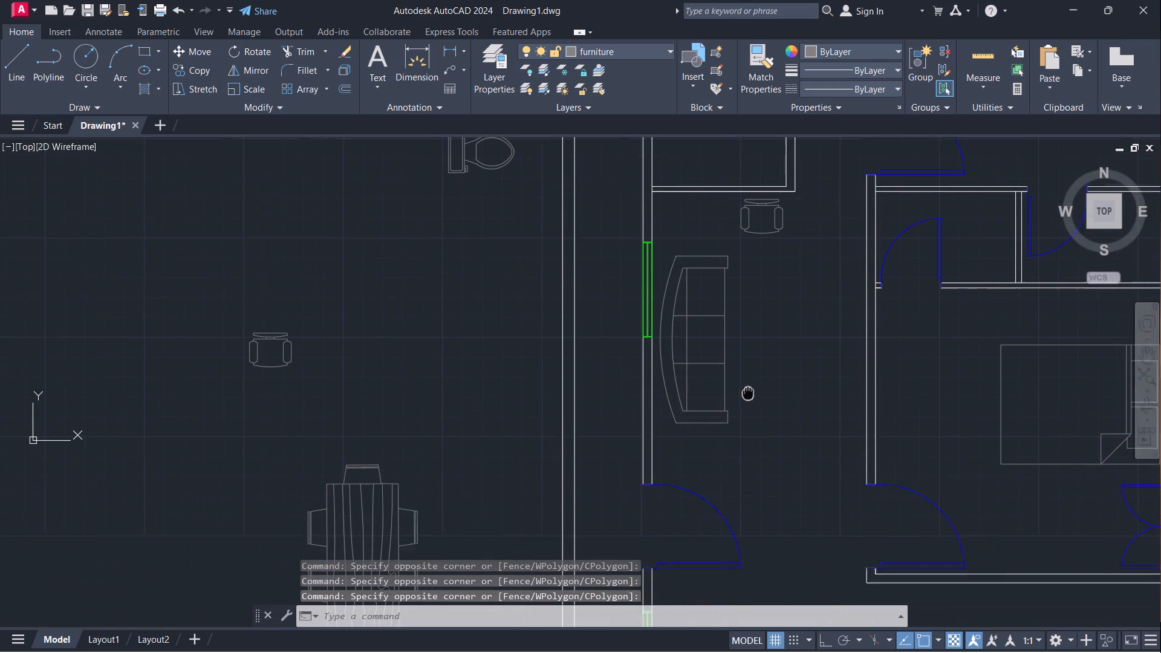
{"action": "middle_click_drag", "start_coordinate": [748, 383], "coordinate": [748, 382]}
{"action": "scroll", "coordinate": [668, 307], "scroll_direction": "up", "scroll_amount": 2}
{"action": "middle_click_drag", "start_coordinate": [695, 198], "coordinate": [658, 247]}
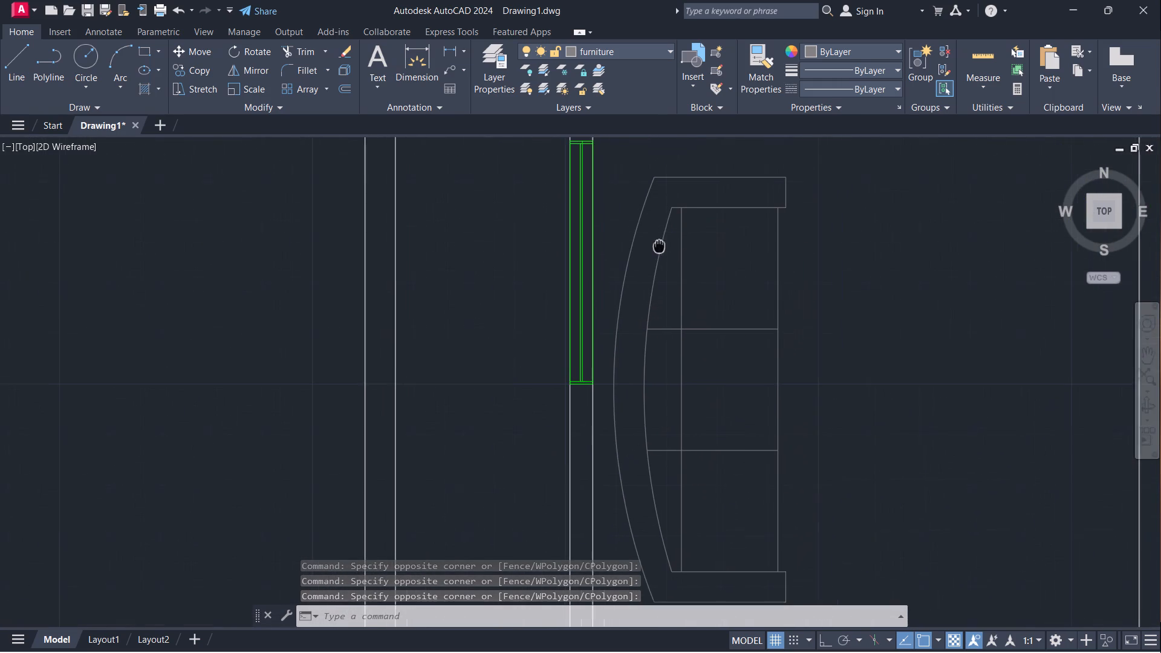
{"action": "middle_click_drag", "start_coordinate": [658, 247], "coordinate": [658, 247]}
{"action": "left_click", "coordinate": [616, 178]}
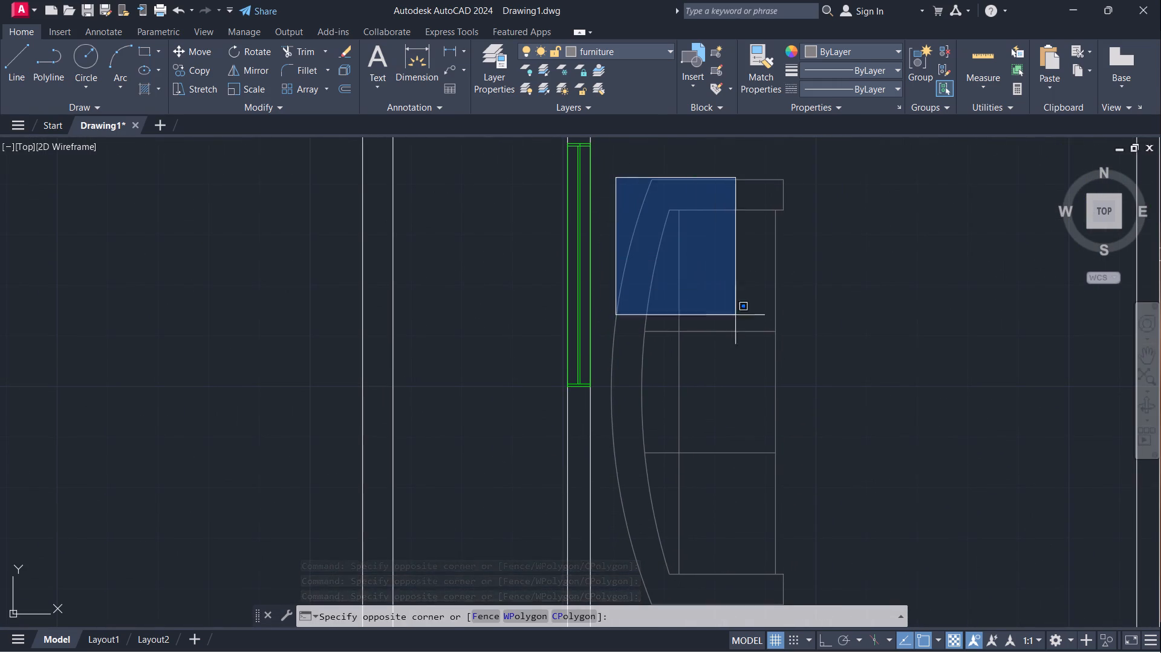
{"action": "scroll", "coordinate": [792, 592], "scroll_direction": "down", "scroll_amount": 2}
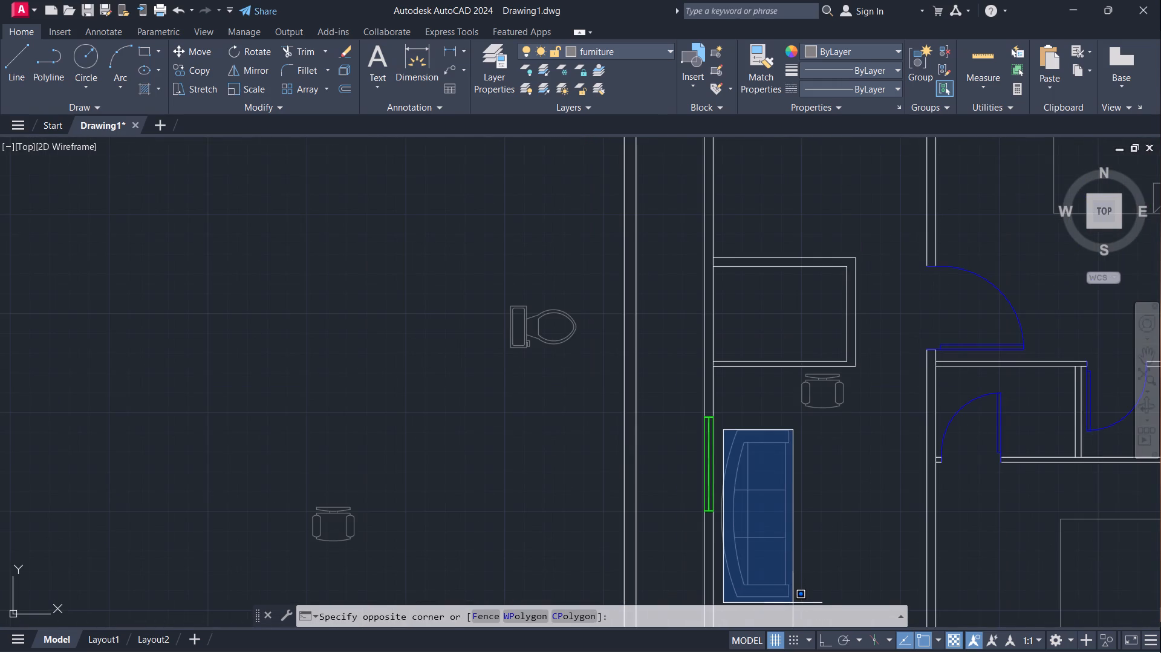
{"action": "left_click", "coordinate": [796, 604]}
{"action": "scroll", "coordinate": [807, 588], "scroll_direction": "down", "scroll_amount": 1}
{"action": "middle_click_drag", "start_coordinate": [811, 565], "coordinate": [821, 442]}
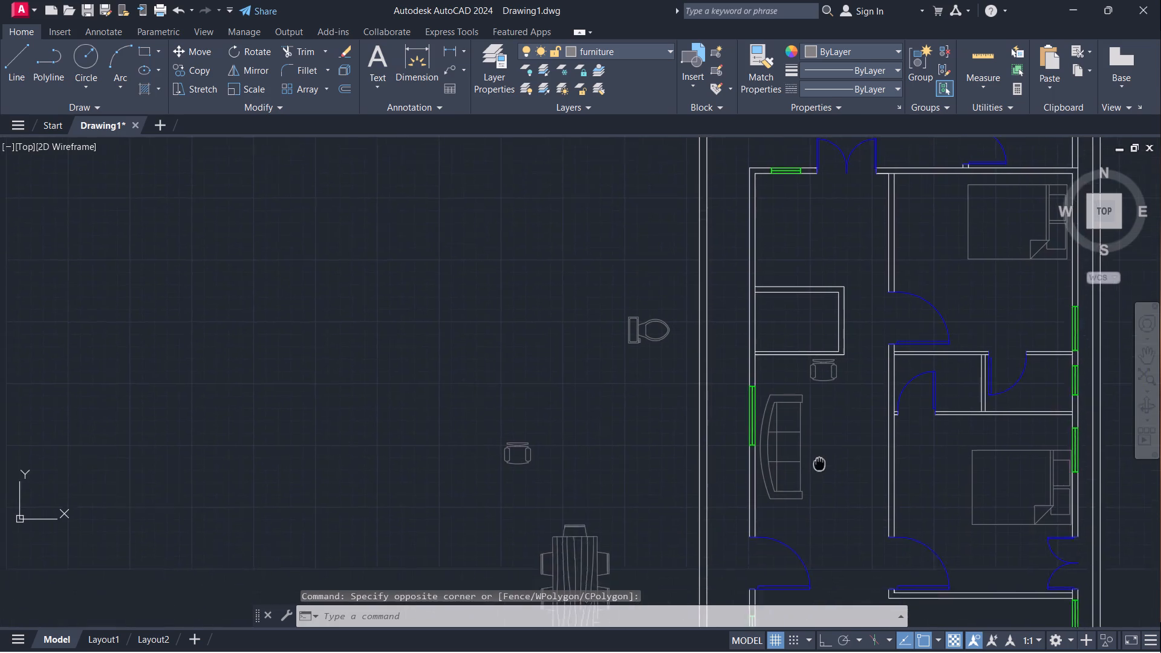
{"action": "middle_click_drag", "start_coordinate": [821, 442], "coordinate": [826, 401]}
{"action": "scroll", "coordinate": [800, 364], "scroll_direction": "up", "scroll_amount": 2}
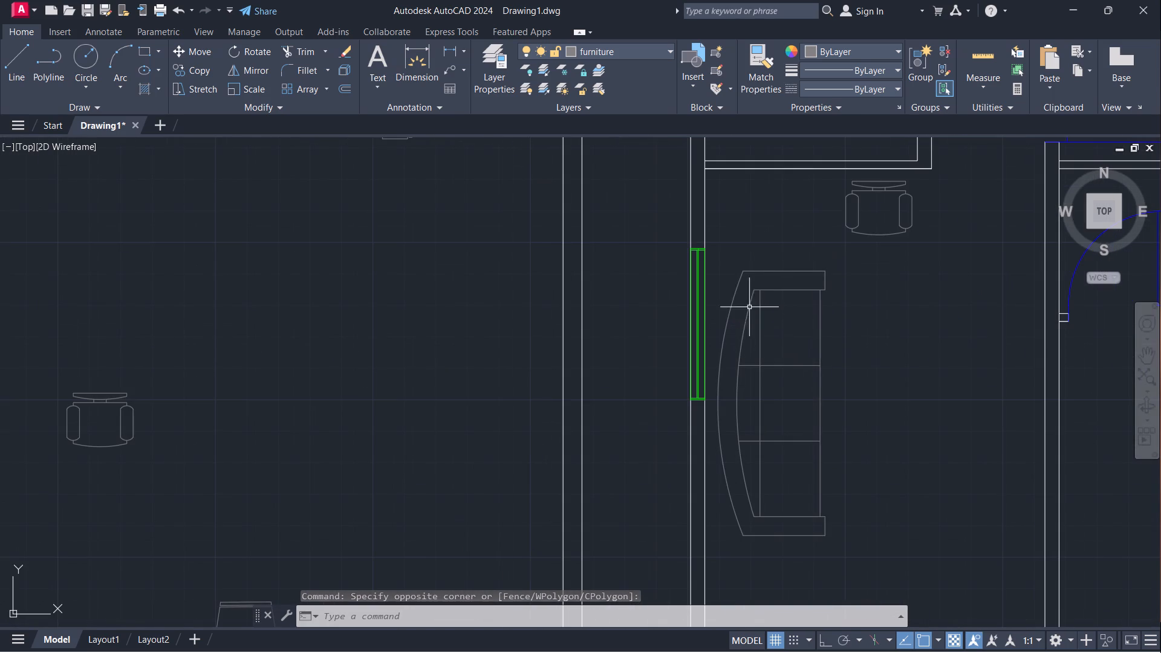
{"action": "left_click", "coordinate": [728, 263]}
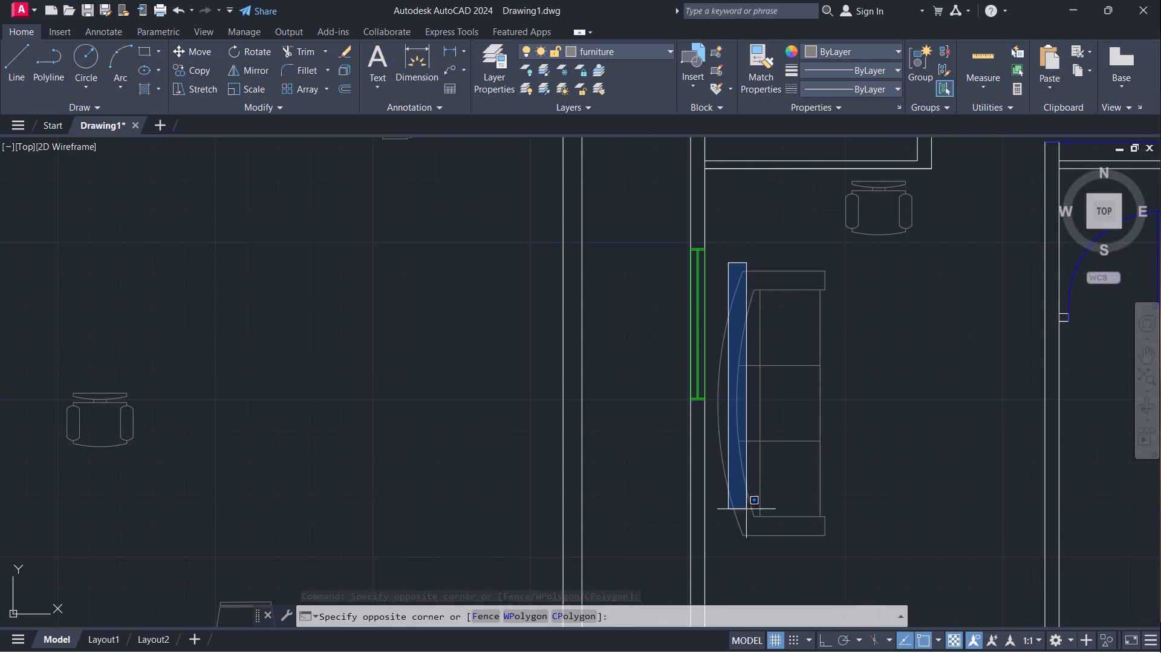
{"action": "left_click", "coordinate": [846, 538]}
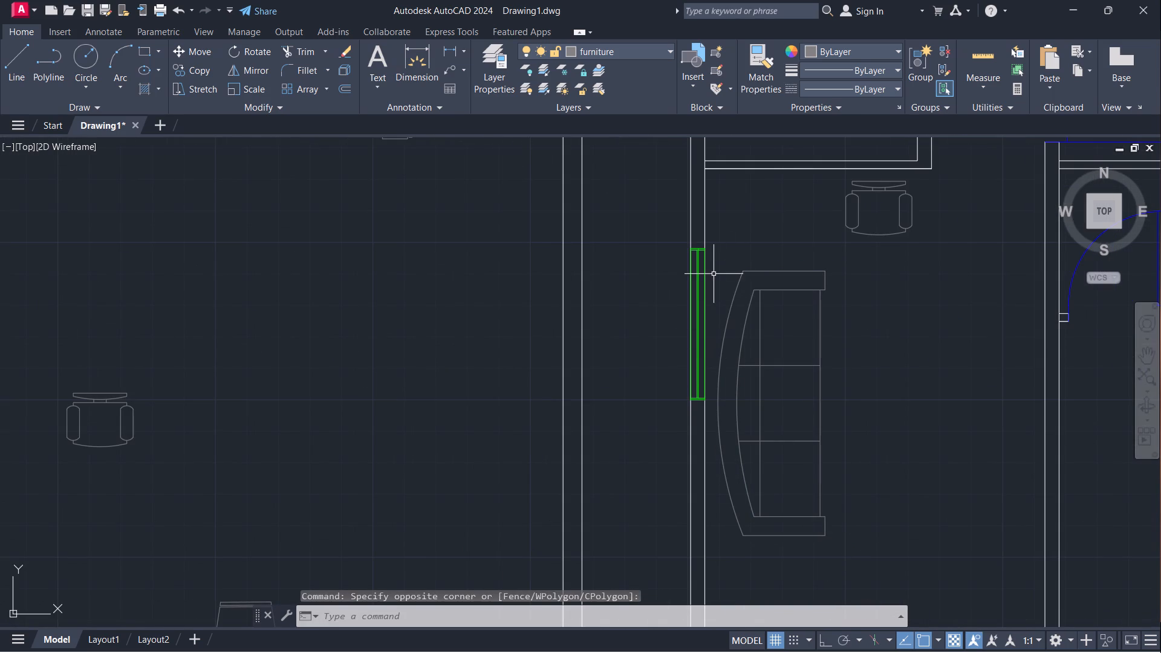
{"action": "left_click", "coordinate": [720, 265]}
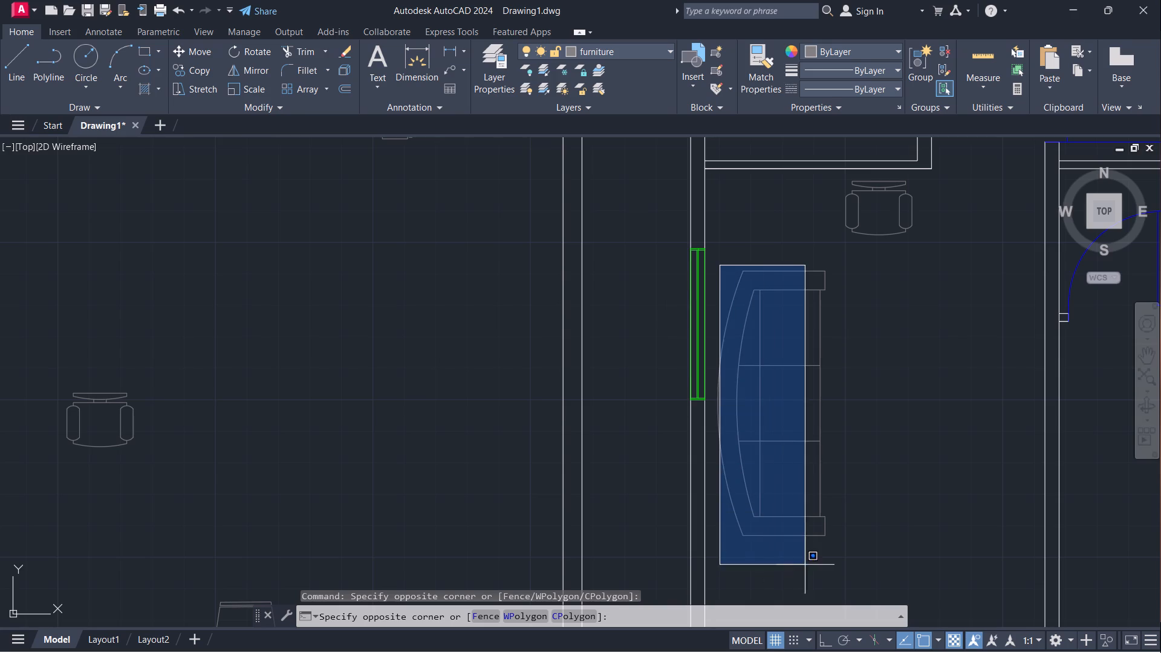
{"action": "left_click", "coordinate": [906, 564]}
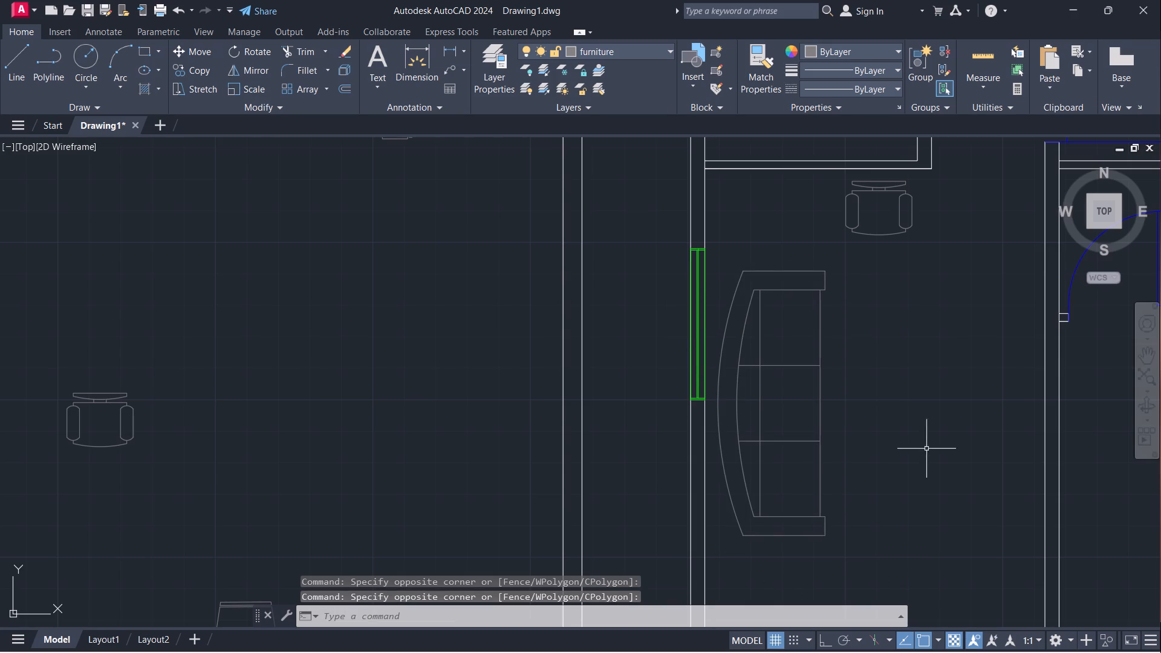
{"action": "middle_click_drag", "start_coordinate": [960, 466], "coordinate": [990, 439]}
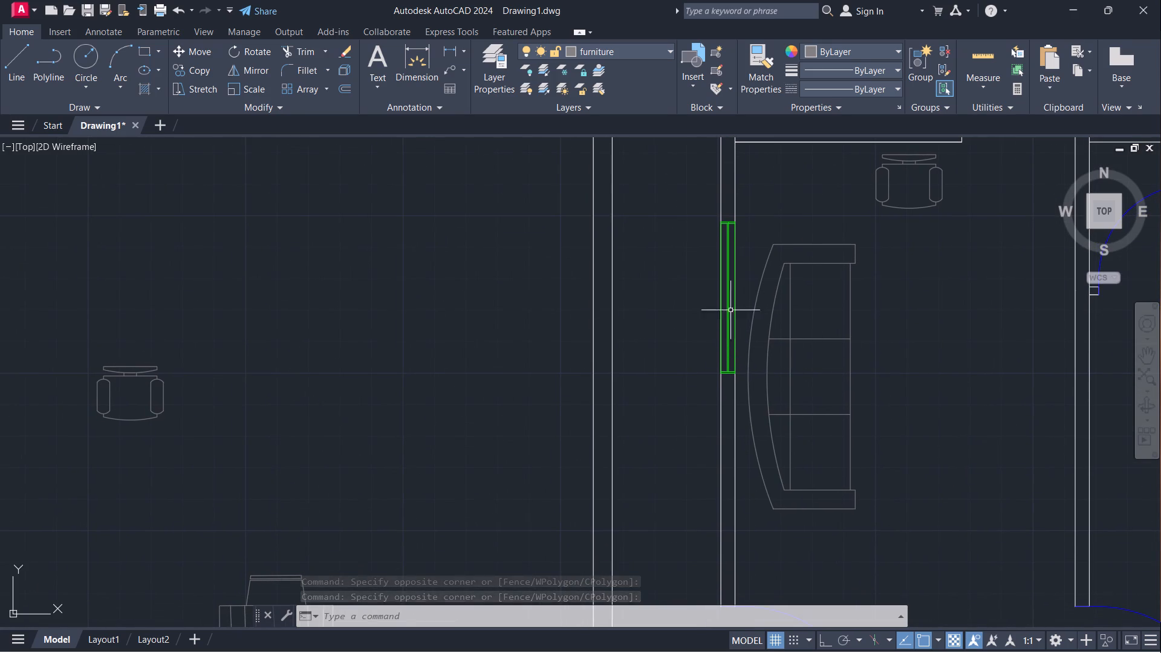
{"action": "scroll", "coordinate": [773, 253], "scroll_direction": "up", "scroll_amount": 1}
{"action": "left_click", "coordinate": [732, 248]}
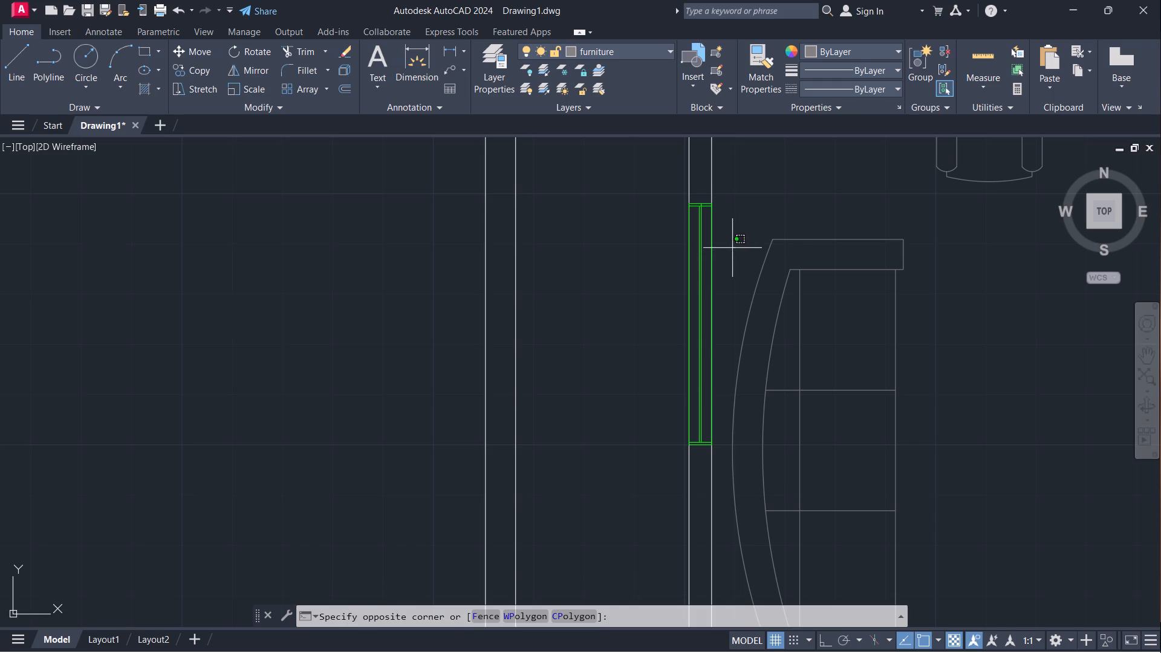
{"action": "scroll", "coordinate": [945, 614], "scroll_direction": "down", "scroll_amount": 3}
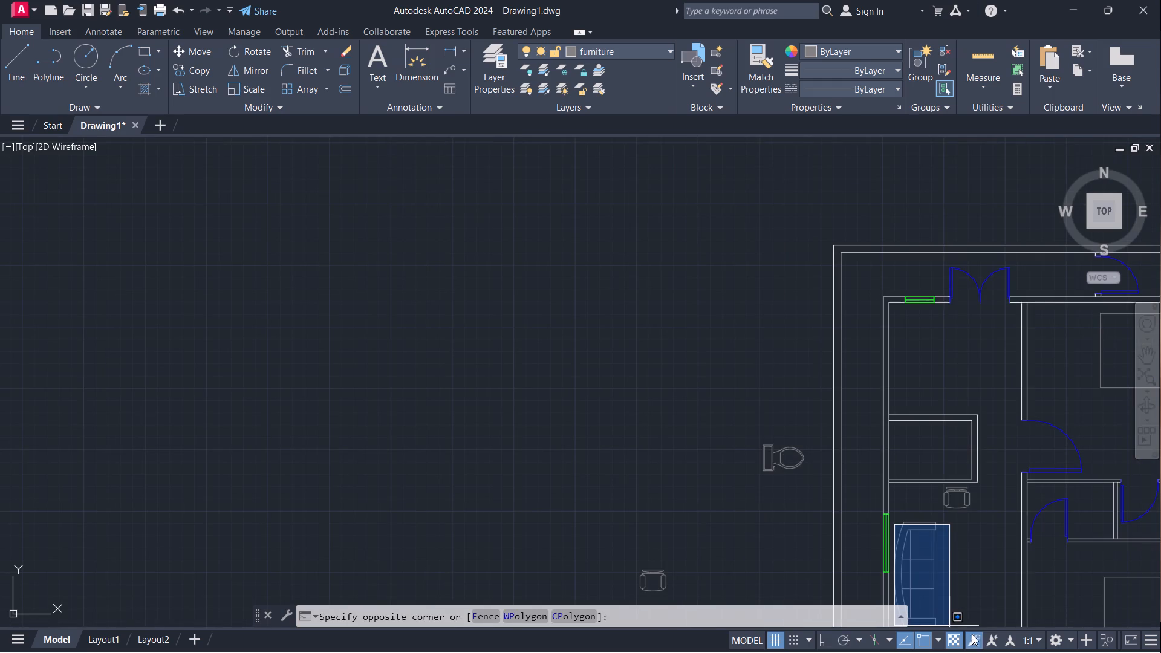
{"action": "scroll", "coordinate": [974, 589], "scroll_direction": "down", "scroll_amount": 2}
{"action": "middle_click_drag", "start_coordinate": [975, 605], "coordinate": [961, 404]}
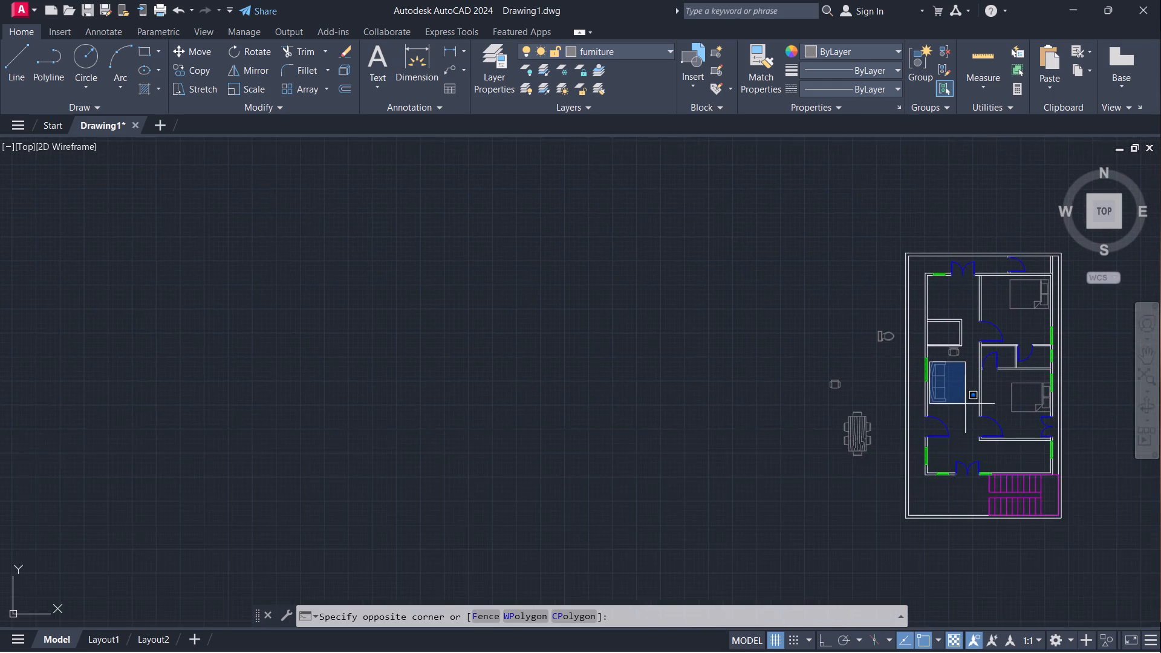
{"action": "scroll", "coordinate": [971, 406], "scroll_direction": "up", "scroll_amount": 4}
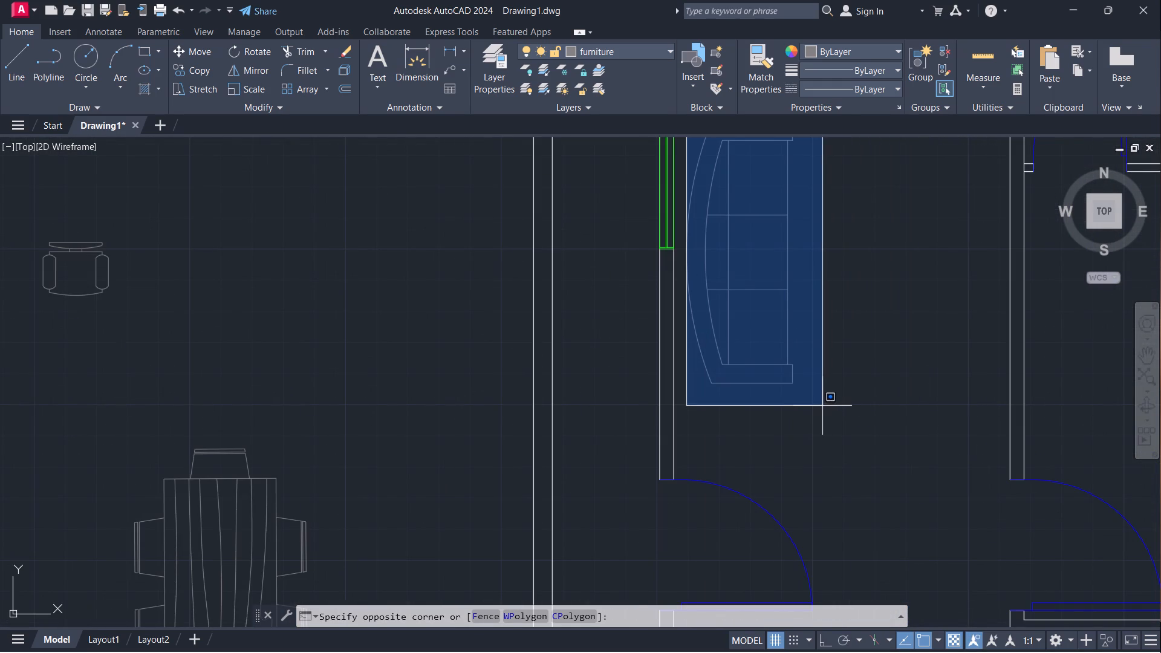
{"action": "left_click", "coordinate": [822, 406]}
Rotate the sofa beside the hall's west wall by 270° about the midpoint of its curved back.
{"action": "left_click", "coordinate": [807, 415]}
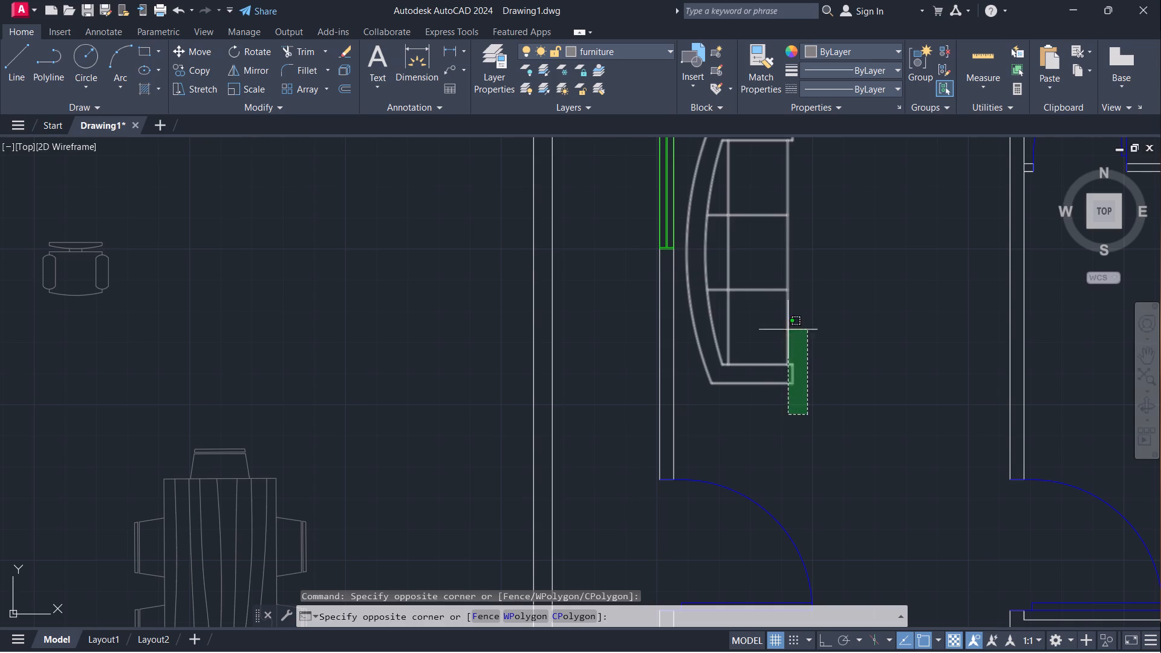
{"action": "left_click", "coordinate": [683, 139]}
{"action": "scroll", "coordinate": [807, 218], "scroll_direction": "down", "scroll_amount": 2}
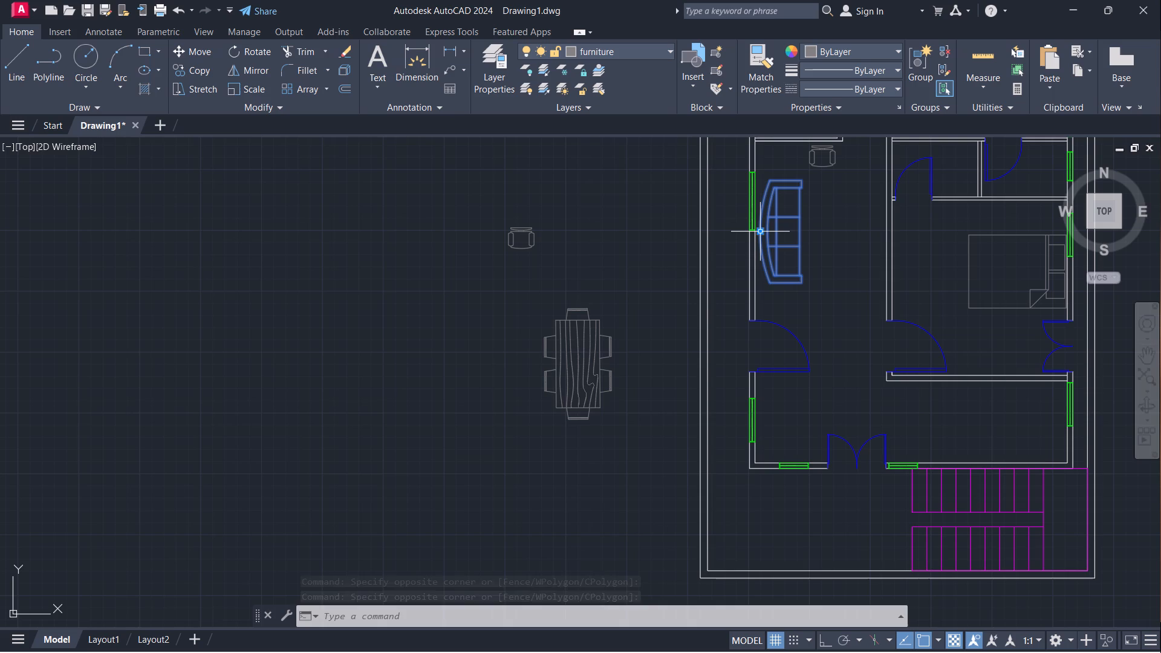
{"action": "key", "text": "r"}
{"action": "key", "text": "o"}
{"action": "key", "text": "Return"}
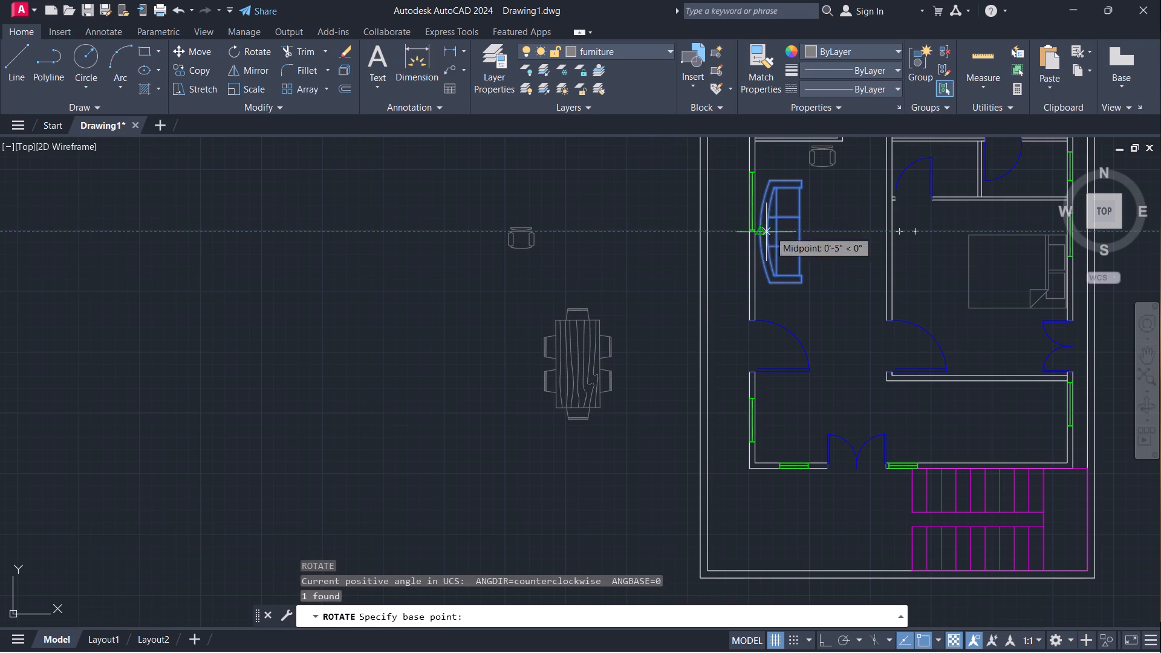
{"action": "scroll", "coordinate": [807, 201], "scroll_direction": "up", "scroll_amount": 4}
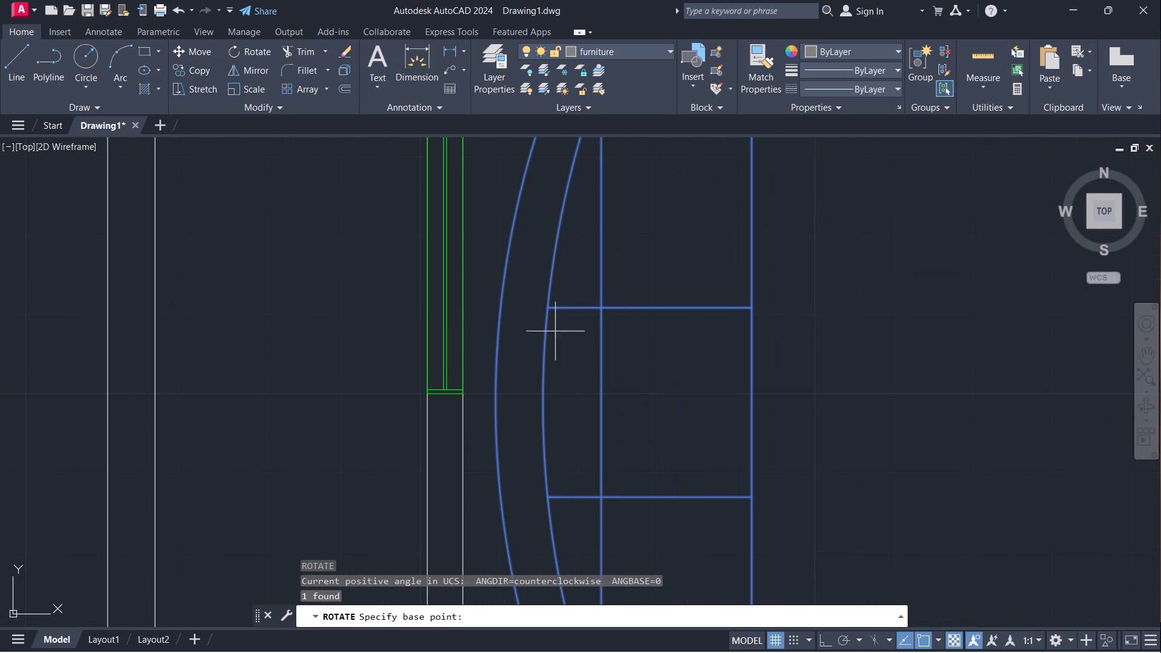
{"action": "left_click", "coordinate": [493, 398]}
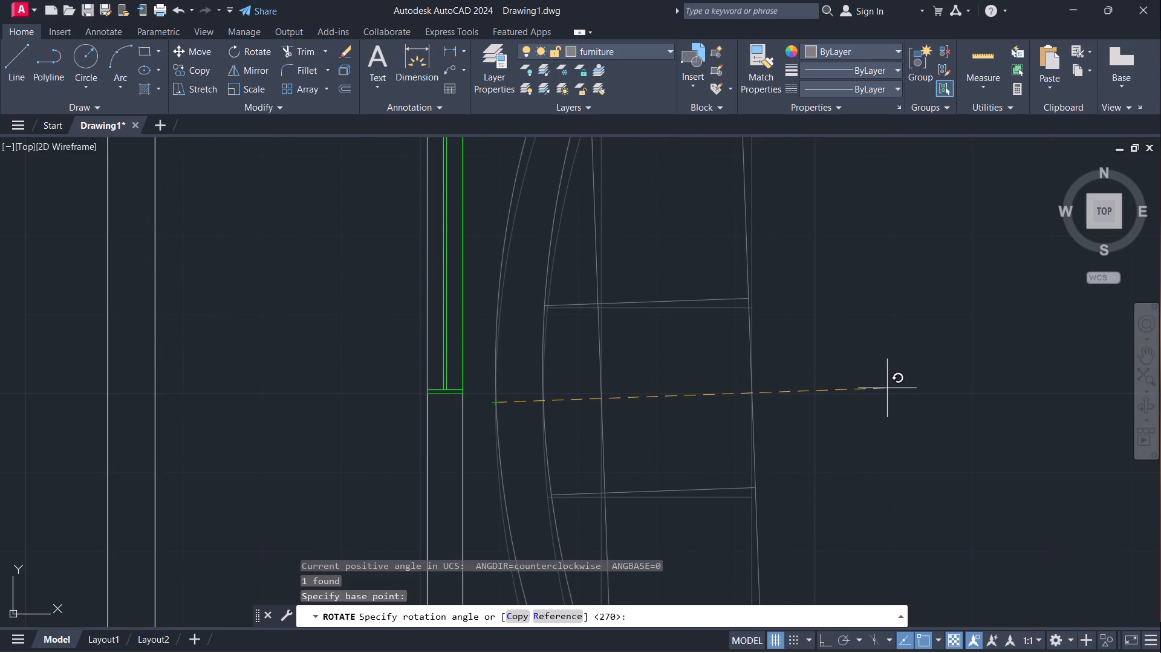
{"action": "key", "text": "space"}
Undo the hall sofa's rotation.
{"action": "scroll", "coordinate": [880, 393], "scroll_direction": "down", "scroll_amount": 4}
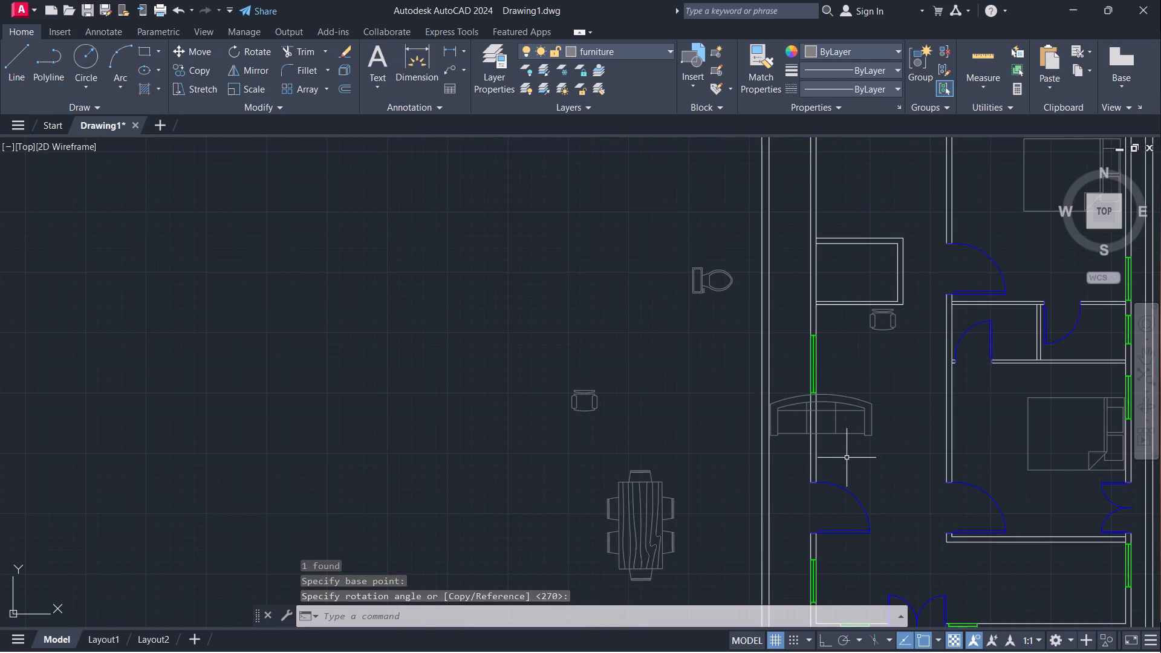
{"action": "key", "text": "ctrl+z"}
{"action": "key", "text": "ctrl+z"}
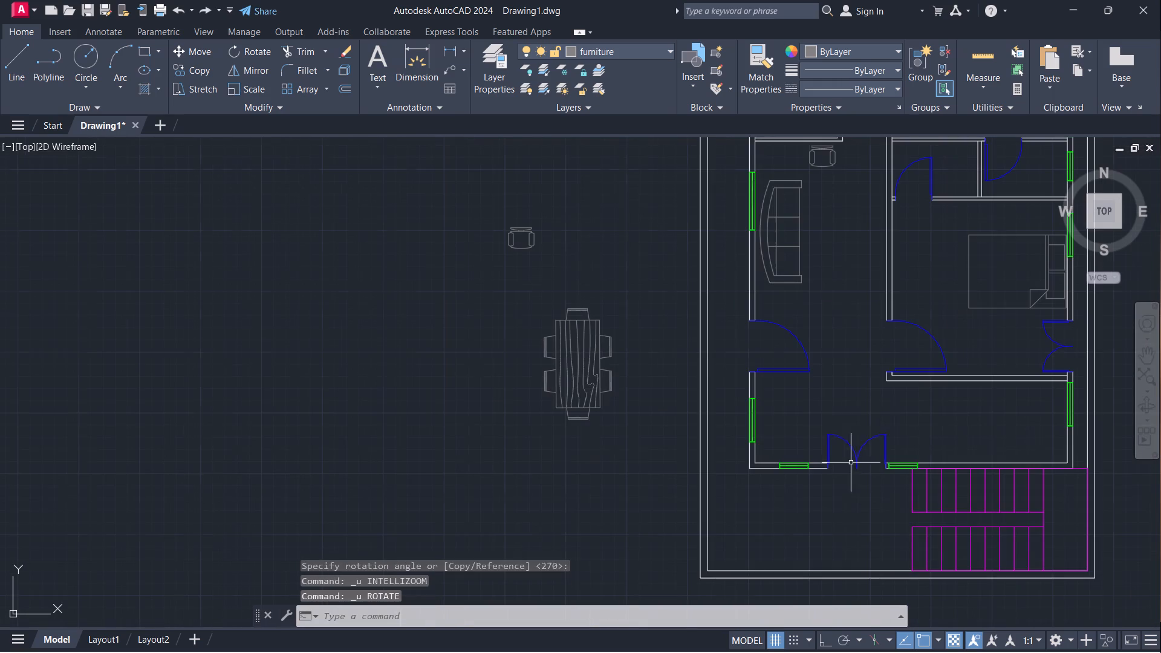
Copy the hall's east-facing sofa by a point on its curved back to open space far west of the plot, beyond the dining table.
{"action": "middle_click_drag", "start_coordinate": [940, 320], "coordinate": [820, 333]}
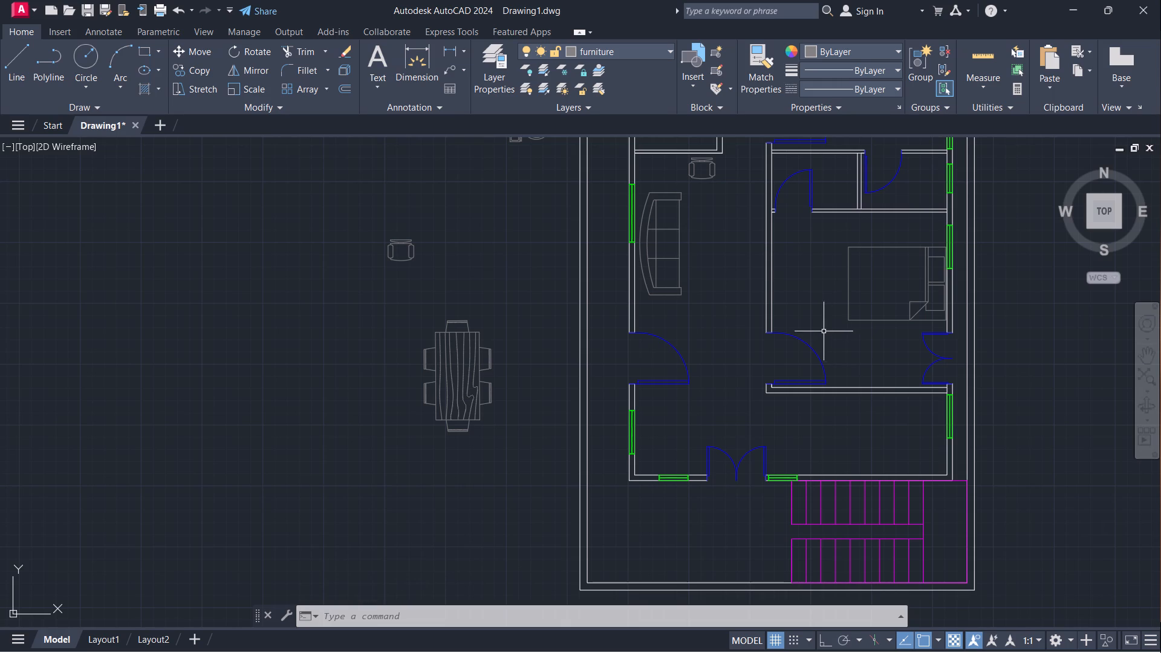
{"action": "scroll", "coordinate": [638, 213], "scroll_direction": "up", "scroll_amount": 3}
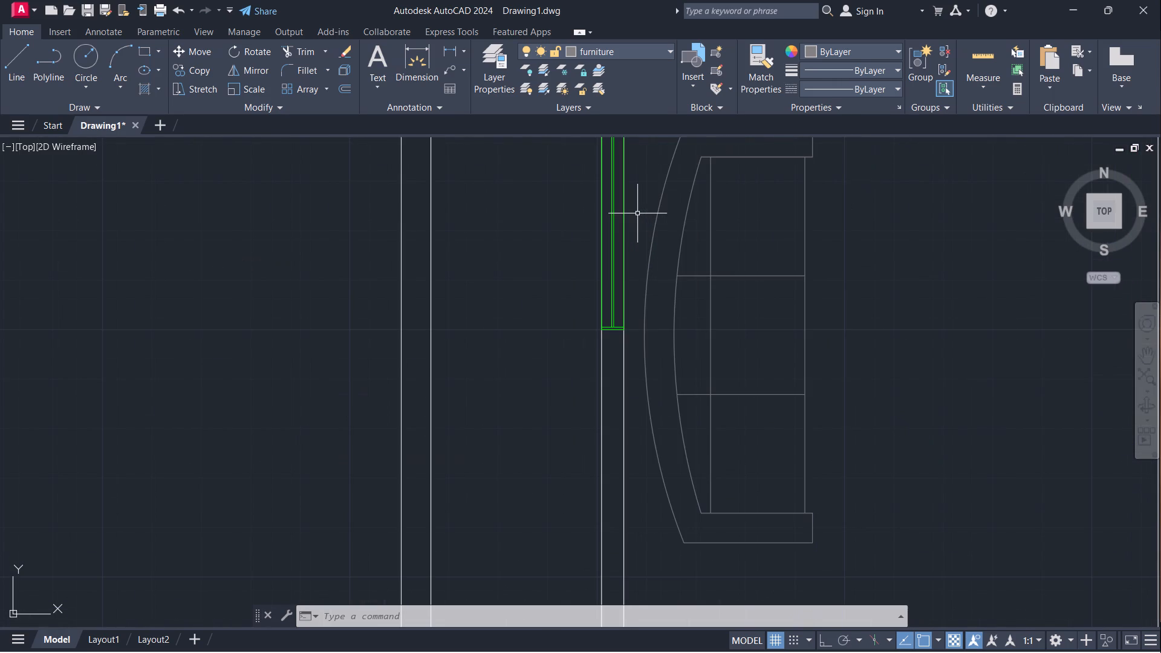
{"action": "left_click", "coordinate": [824, 568]}
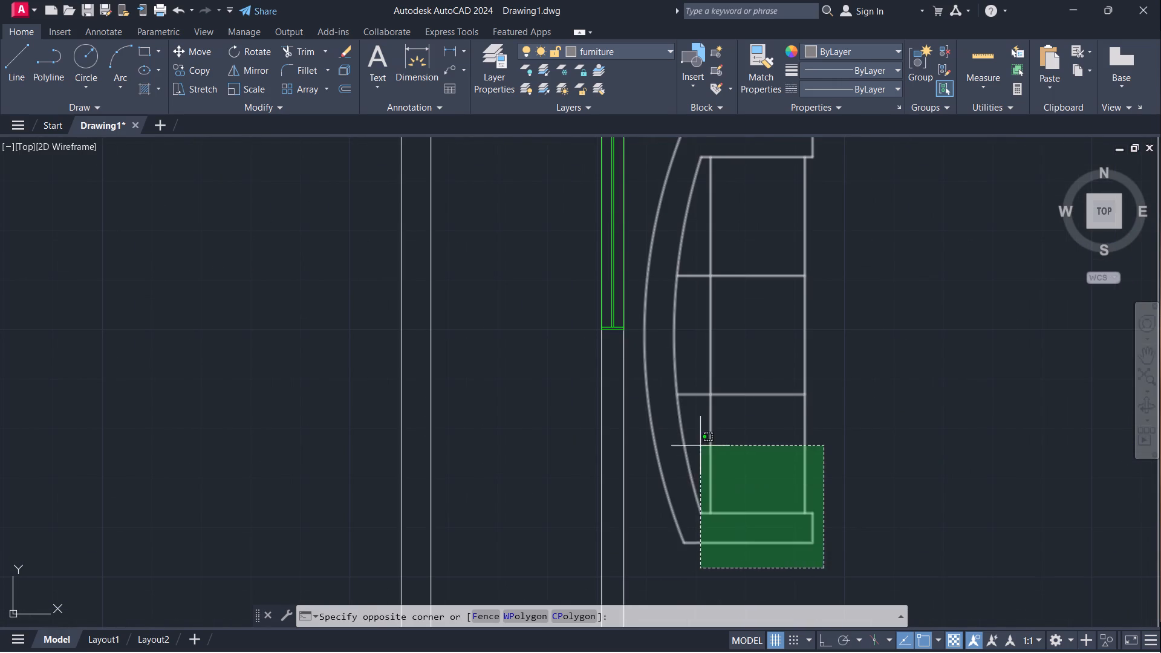
{"action": "scroll", "coordinate": [653, 190], "scroll_direction": "down", "scroll_amount": 2}
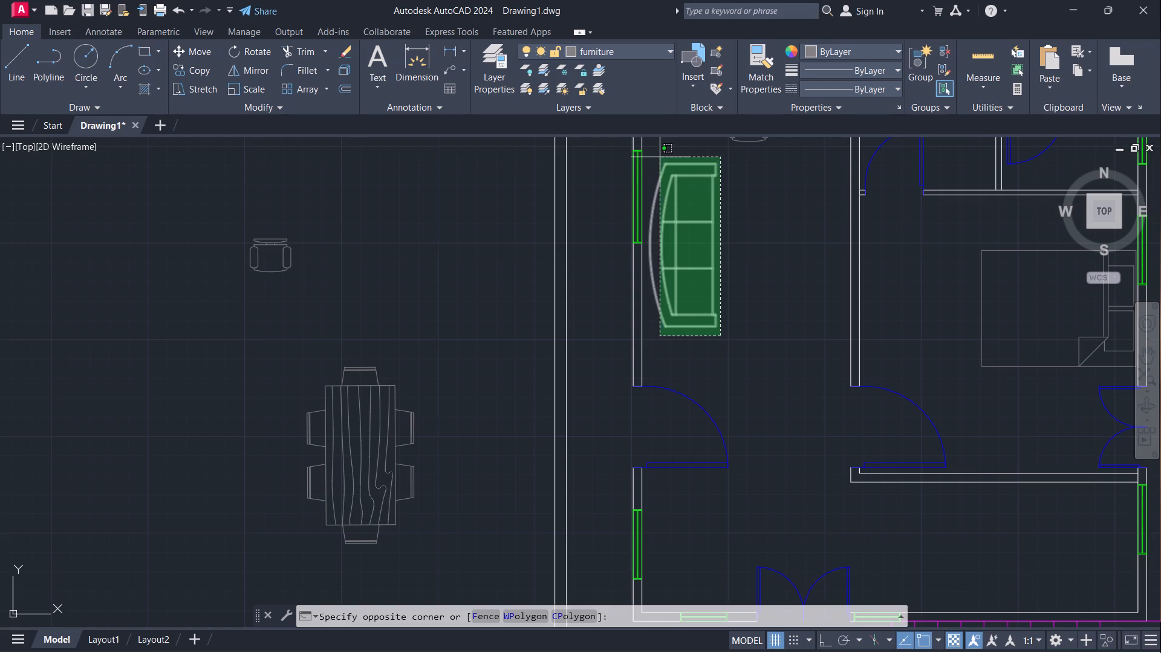
{"action": "left_click", "coordinate": [650, 157]}
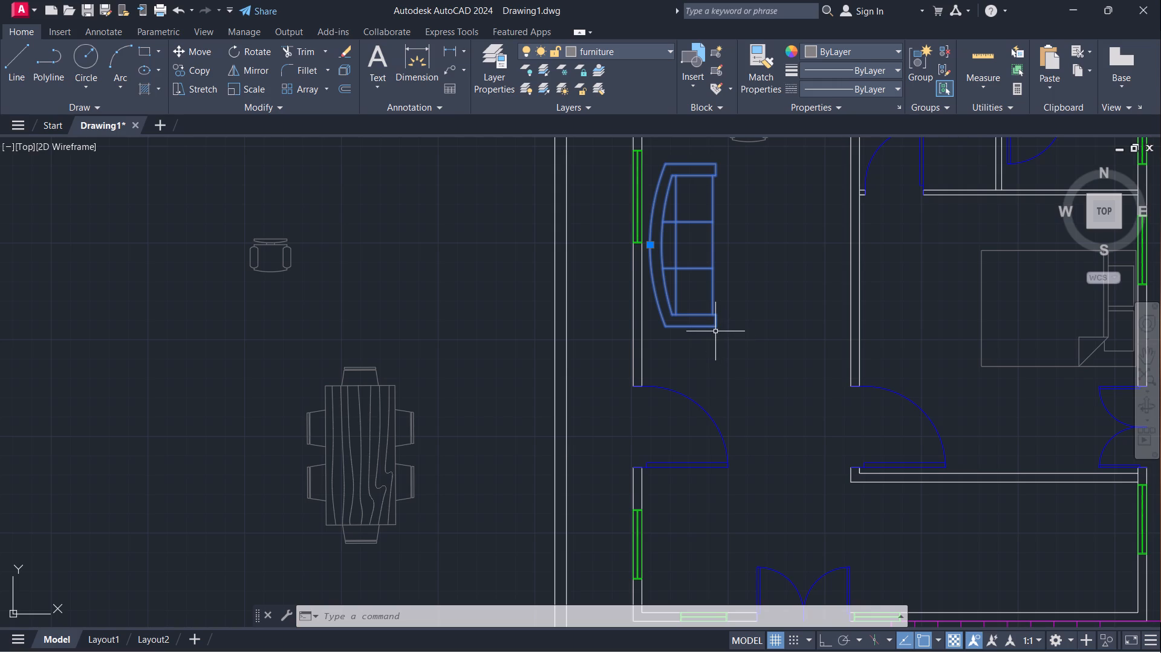
{"action": "key", "text": "c"}
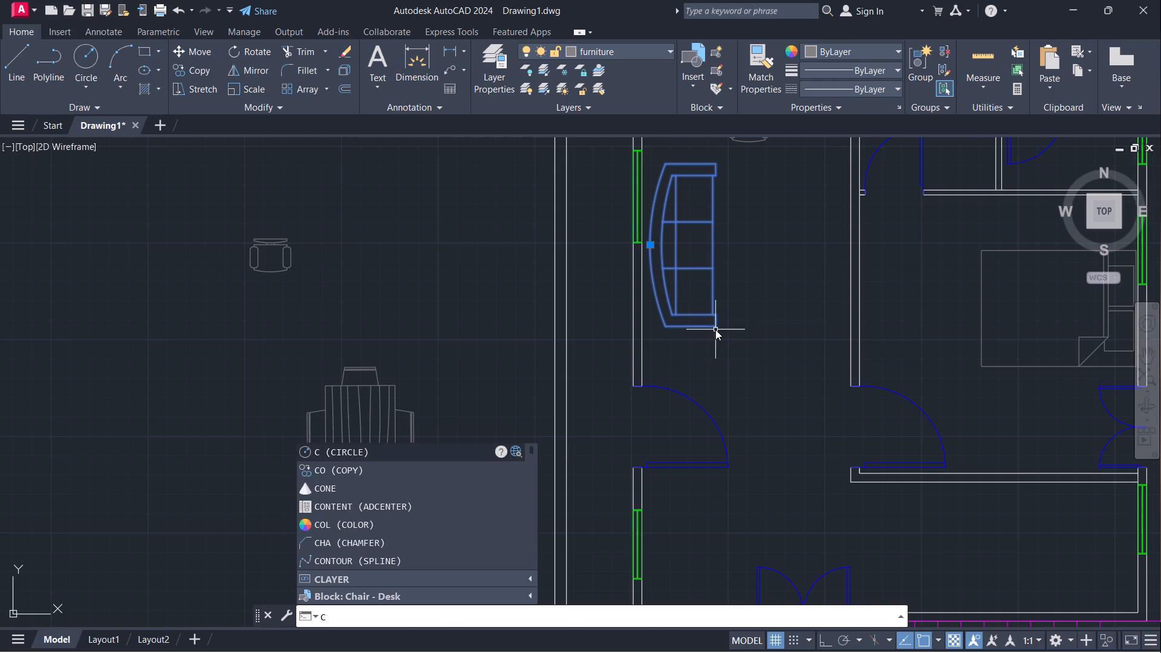
{"action": "key", "text": "o"}
{"action": "key", "text": "Return"}
{"action": "scroll", "coordinate": [651, 239], "scroll_direction": "up", "scroll_amount": 4}
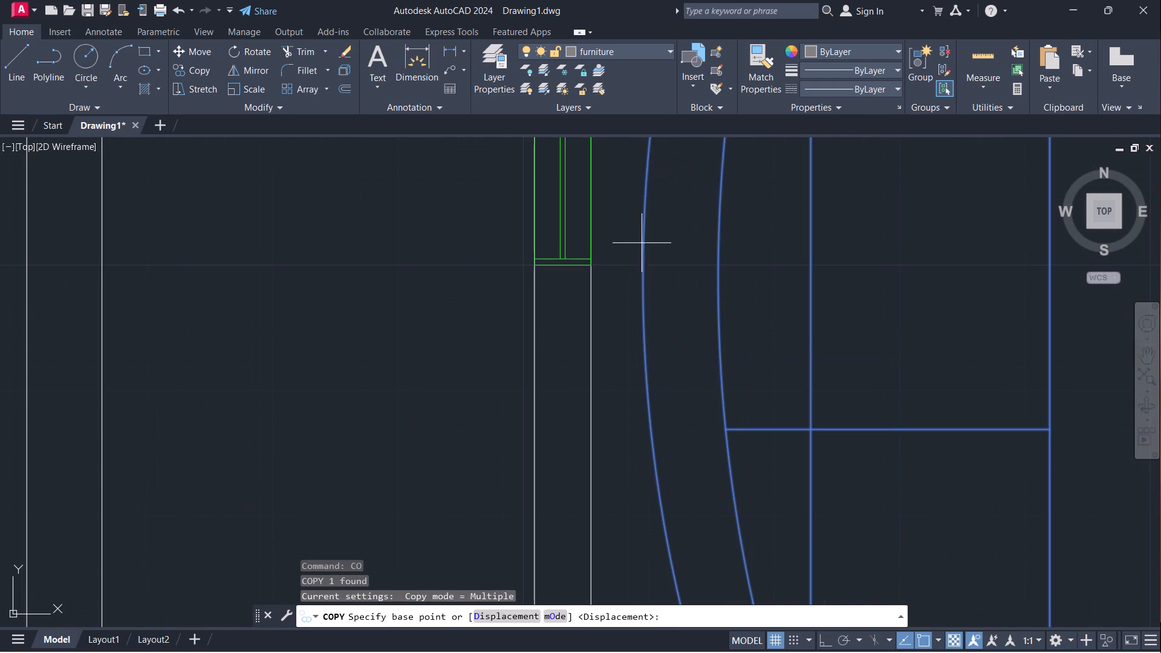
{"action": "left_click", "coordinate": [643, 244]}
{"action": "scroll", "coordinate": [263, 275], "scroll_direction": "down", "scroll_amount": 4}
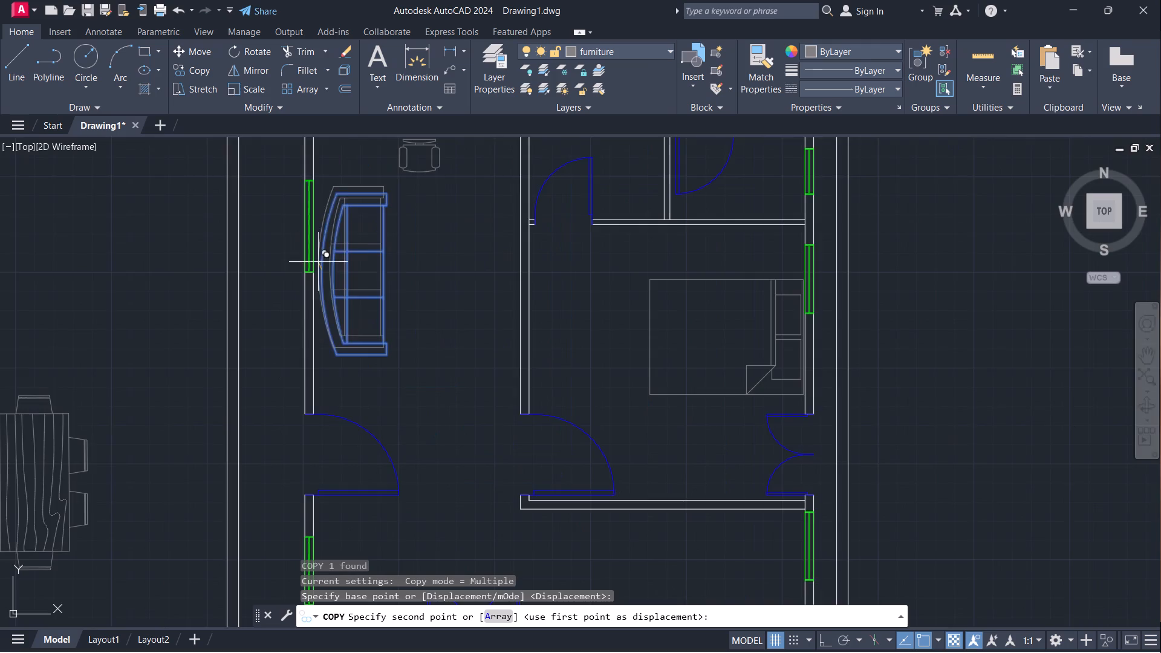
{"action": "scroll", "coordinate": [367, 262], "scroll_direction": "down", "scroll_amount": 4}
{"action": "left_click", "coordinate": [201, 287]}
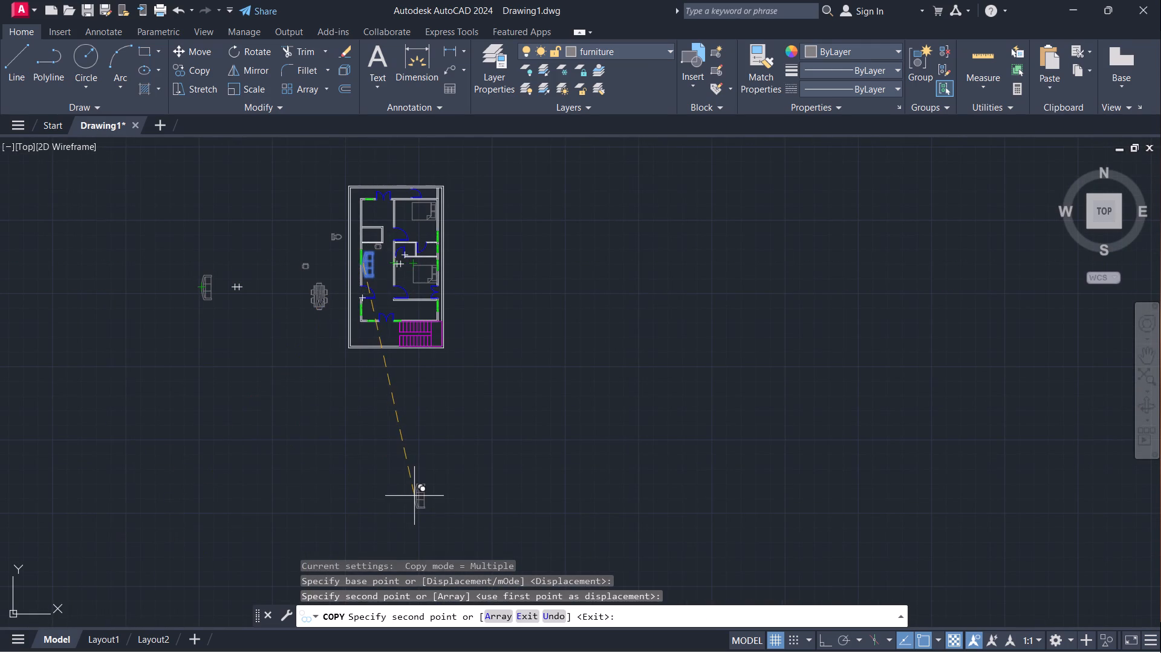
{"action": "key", "text": "space"}
Move the sofa out of the hall to open space just west of the plot, between the toilet and the dining table.
{"action": "scroll", "coordinate": [452, 323], "scroll_direction": "up", "scroll_amount": 2}
{"action": "middle_click_drag", "start_coordinate": [344, 240], "coordinate": [580, 459]}
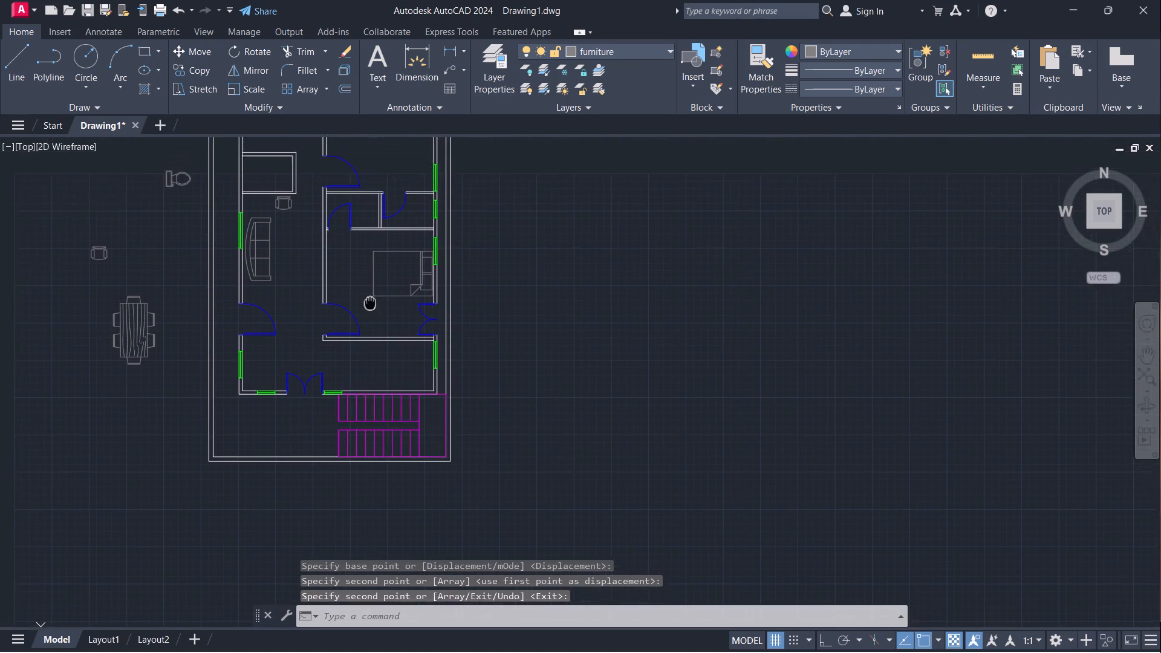
{"action": "middle_click_drag", "start_coordinate": [580, 459], "coordinate": [593, 467]}
{"action": "scroll", "coordinate": [372, 329], "scroll_direction": "up", "scroll_amount": 4}
{"action": "scroll", "coordinate": [473, 426], "scroll_direction": "up", "scroll_amount": 1}
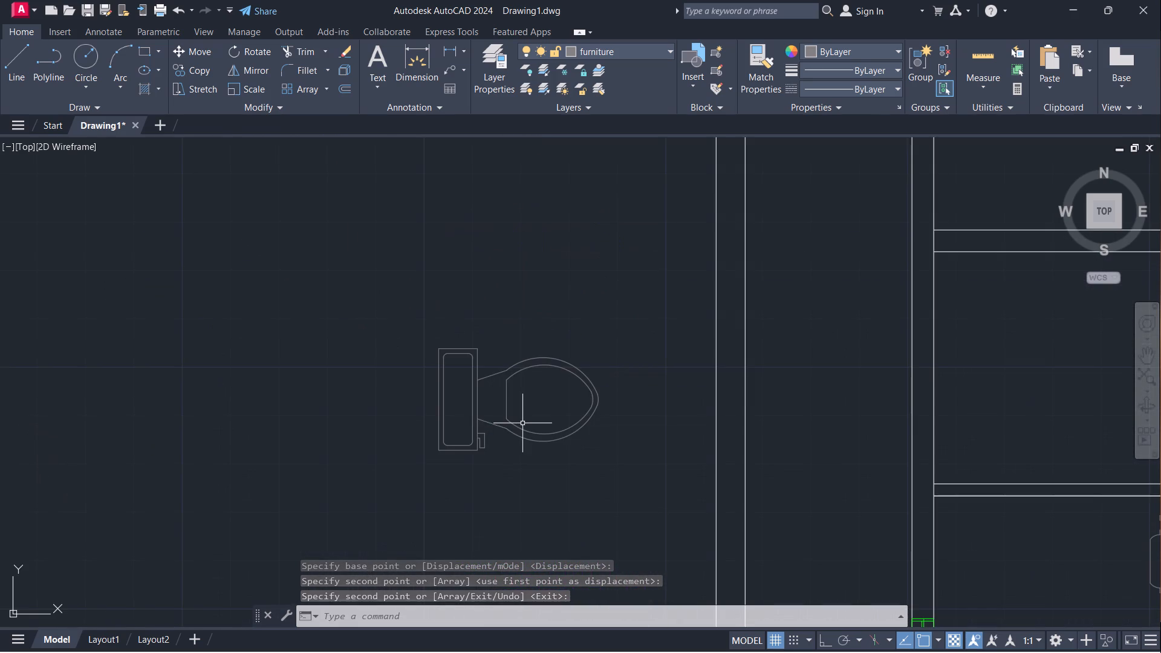
{"action": "scroll", "coordinate": [534, 420], "scroll_direction": "down", "scroll_amount": 4}
{"action": "scroll", "coordinate": [639, 516], "scroll_direction": "up", "scroll_amount": 3}
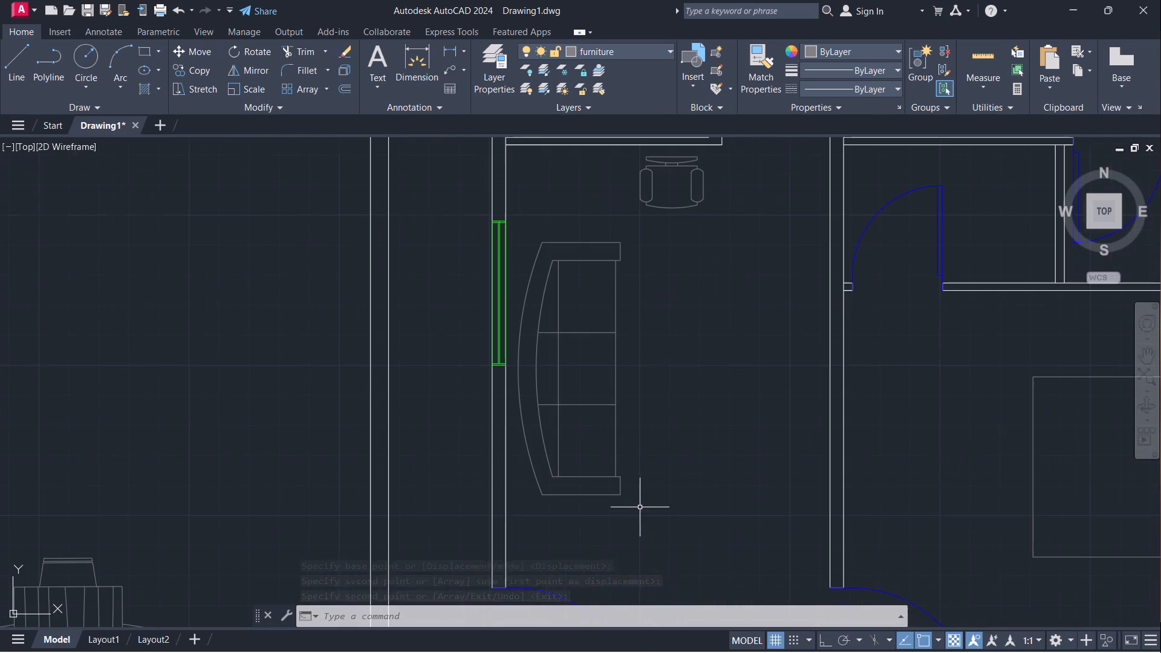
{"action": "left_click", "coordinate": [635, 517]}
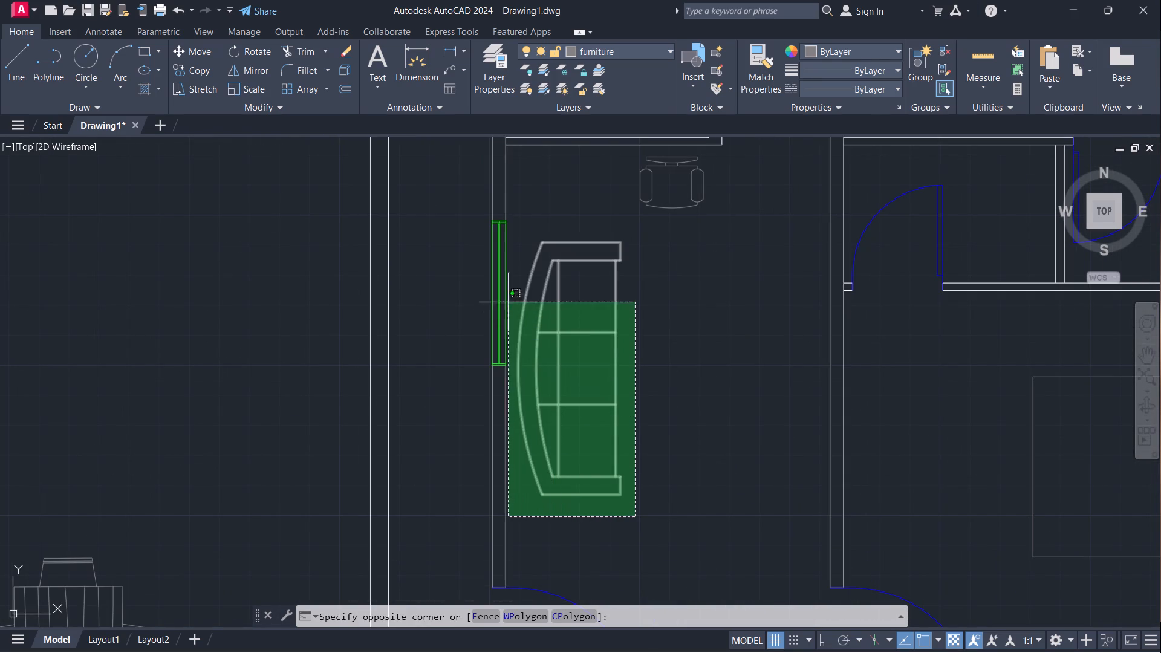
{"action": "left_click", "coordinate": [516, 226]}
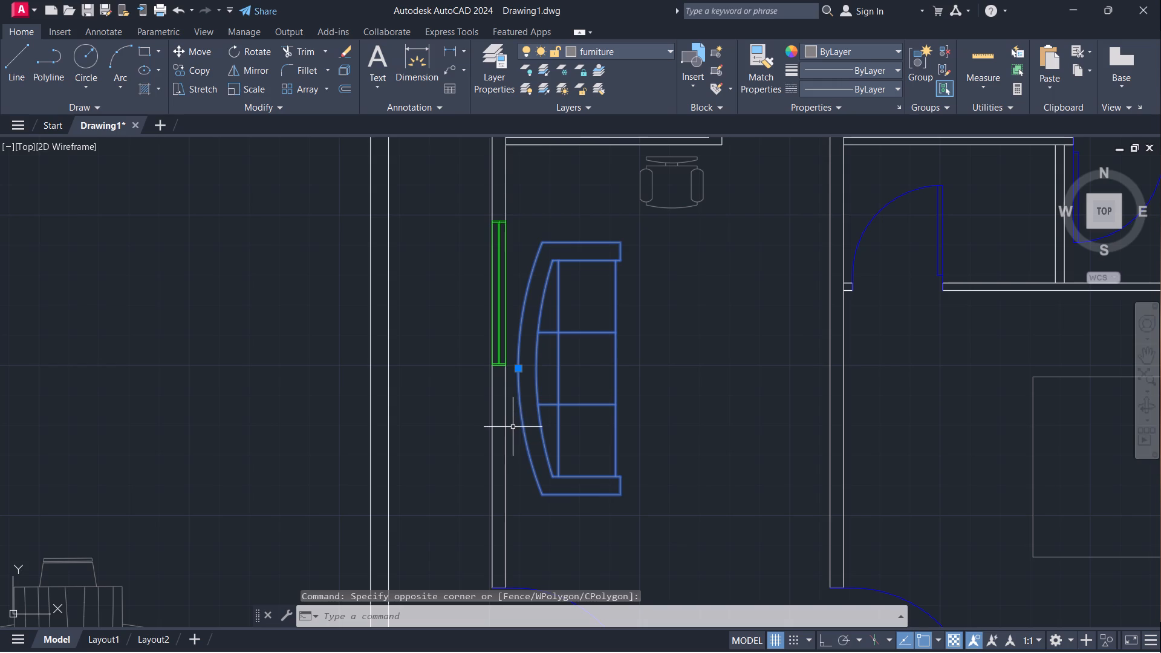
{"action": "key", "text": "m"}
{"action": "key", "text": "Return"}
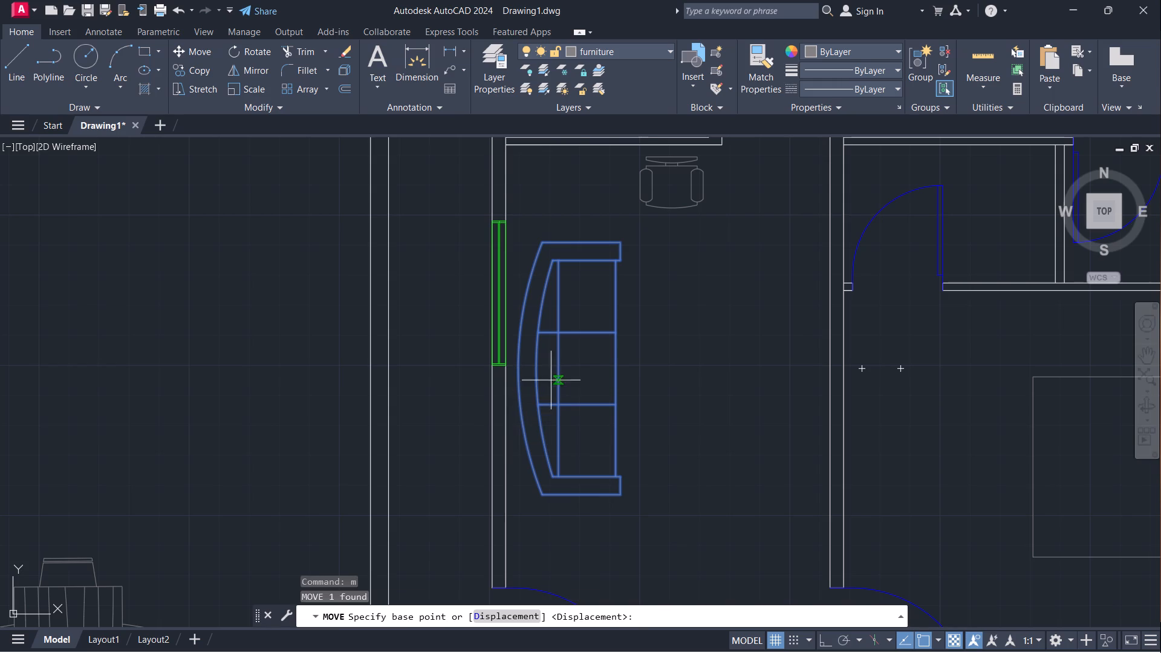
{"action": "left_click", "coordinate": [558, 354]}
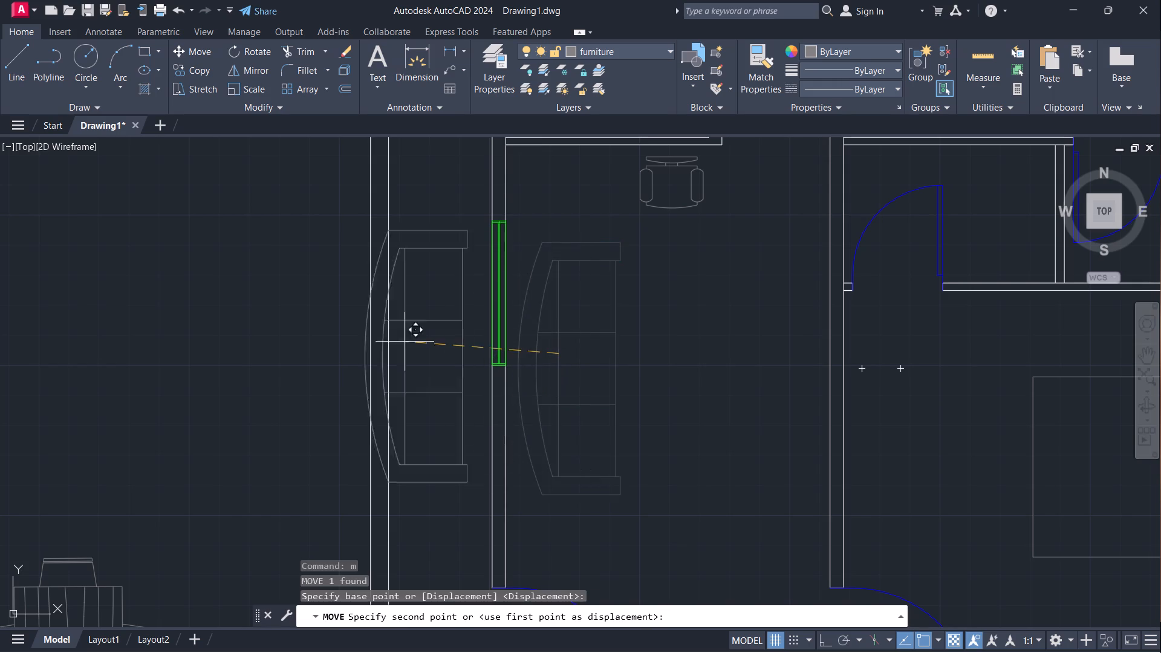
{"action": "left_click", "coordinate": [176, 331]}
Rotate the far western sofa 90° counterclockwise about its front southeast corner, so its seat faces north.
{"action": "scroll", "coordinate": [516, 440], "scroll_direction": "down", "scroll_amount": 4}
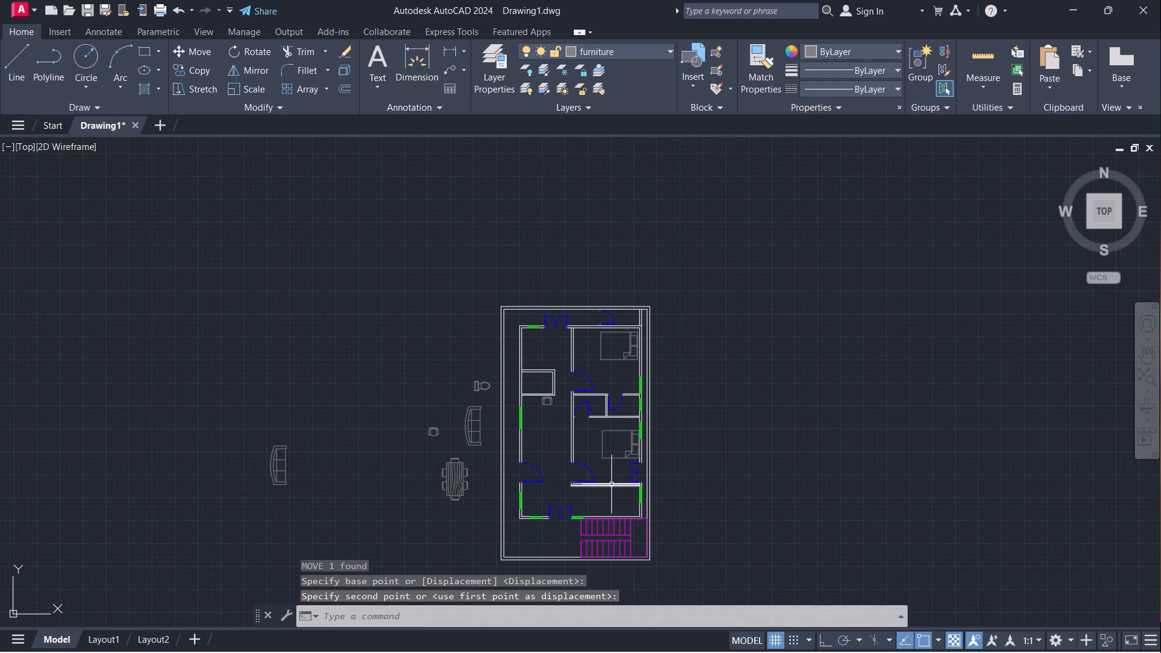
{"action": "middle_click_drag", "start_coordinate": [639, 504], "coordinate": [669, 361]}
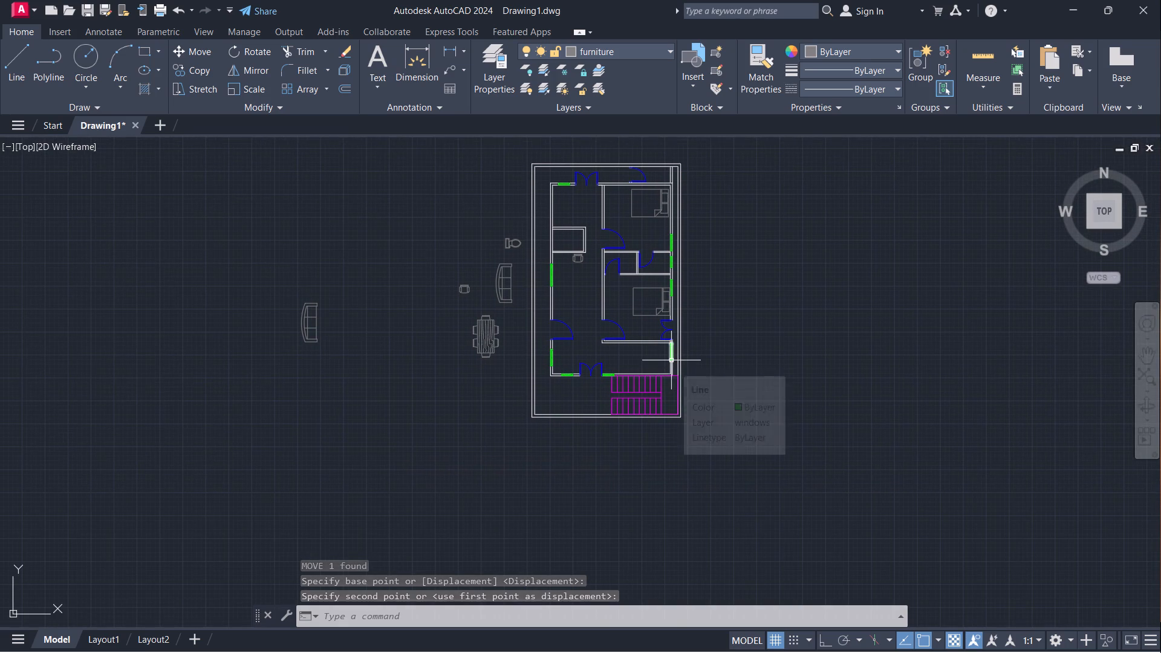
{"action": "scroll", "coordinate": [671, 360], "scroll_direction": "up", "scroll_amount": 1}
{"action": "scroll", "coordinate": [175, 294], "scroll_direction": "down", "scroll_amount": 1}
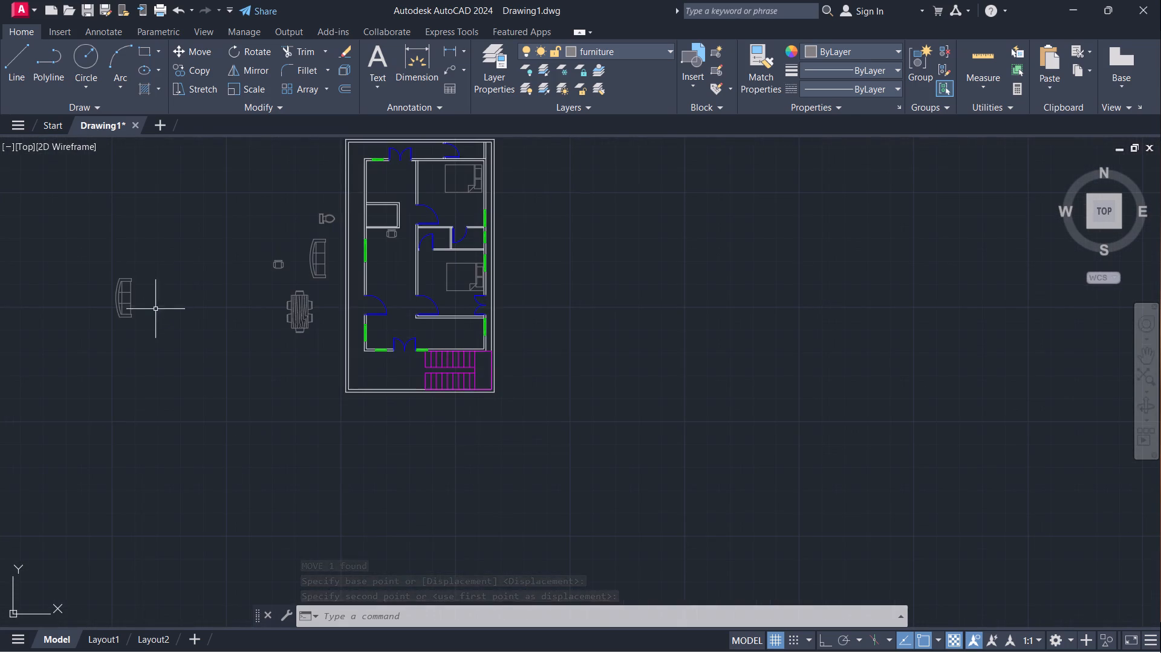
{"action": "left_click", "coordinate": [140, 336]}
{"action": "left_click", "coordinate": [110, 266]}
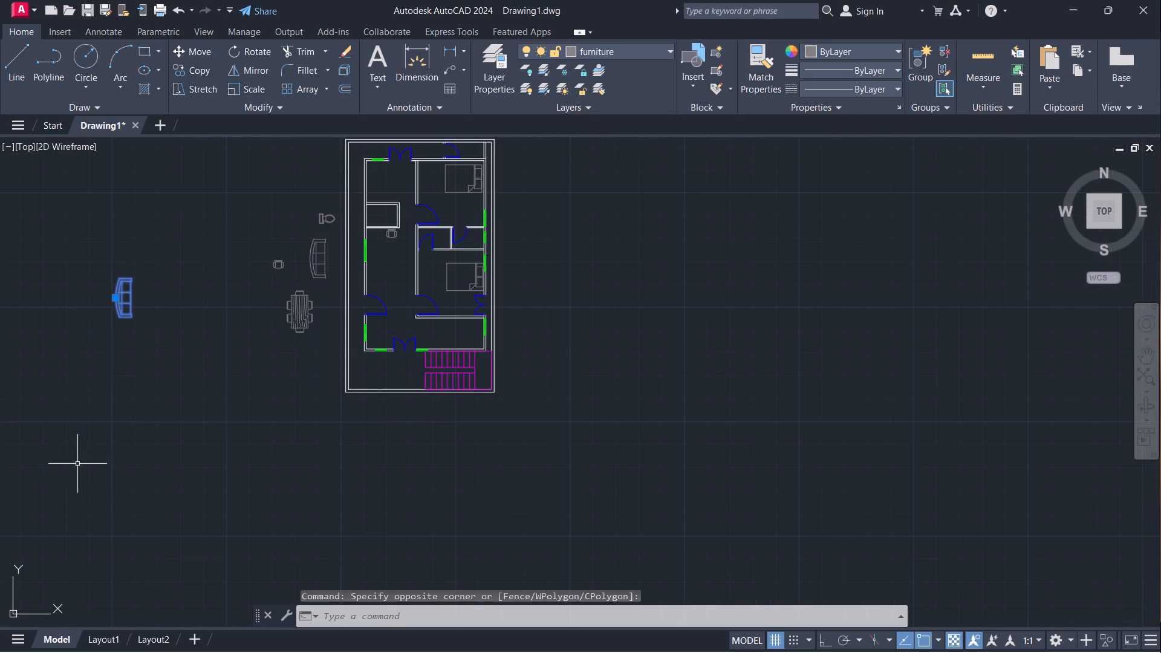
{"action": "key", "text": "r"}
{"action": "key", "text": "o"}
{"action": "key", "text": "Return"}
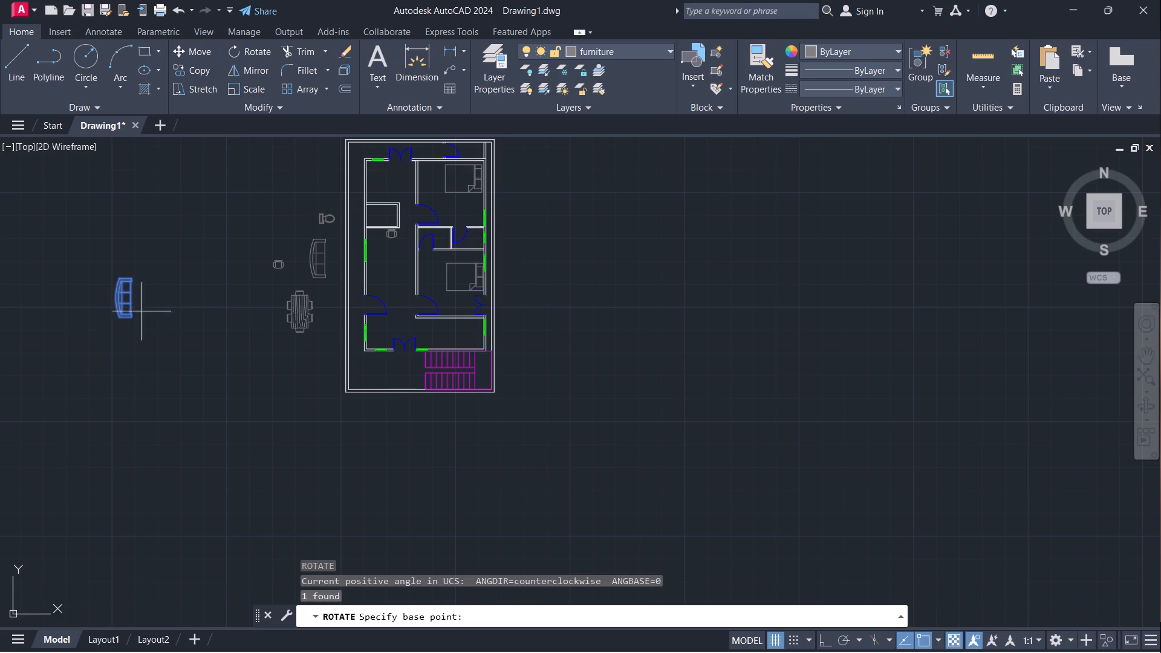
{"action": "scroll", "coordinate": [148, 301], "scroll_direction": "up", "scroll_amount": 2}
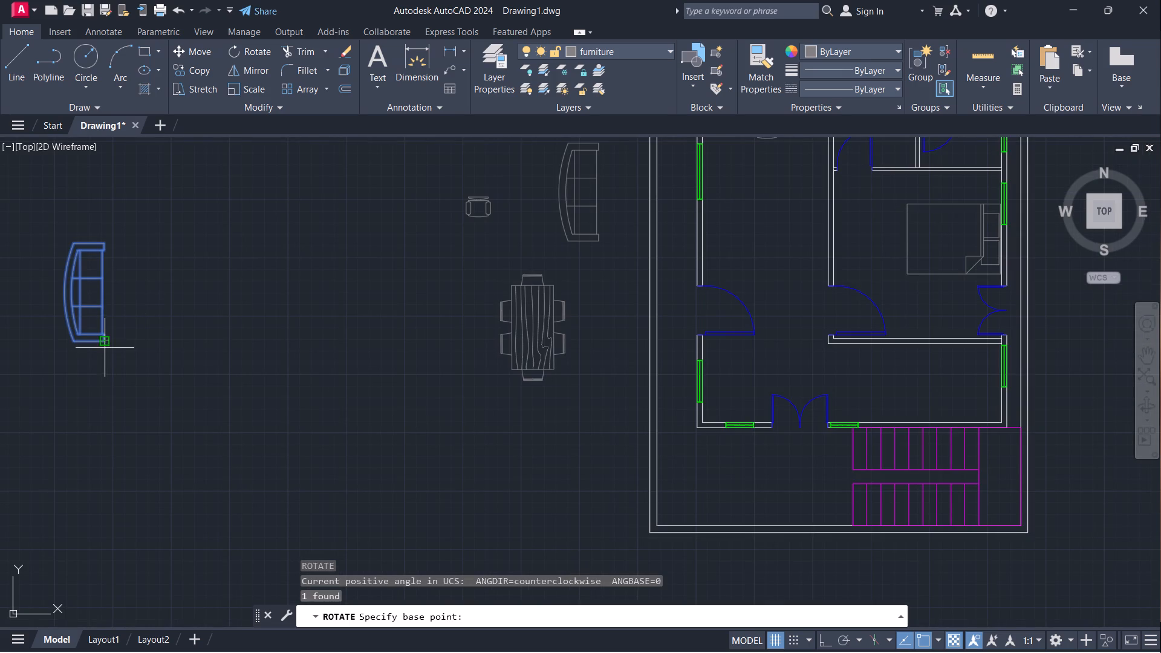
{"action": "left_click", "coordinate": [105, 343]}
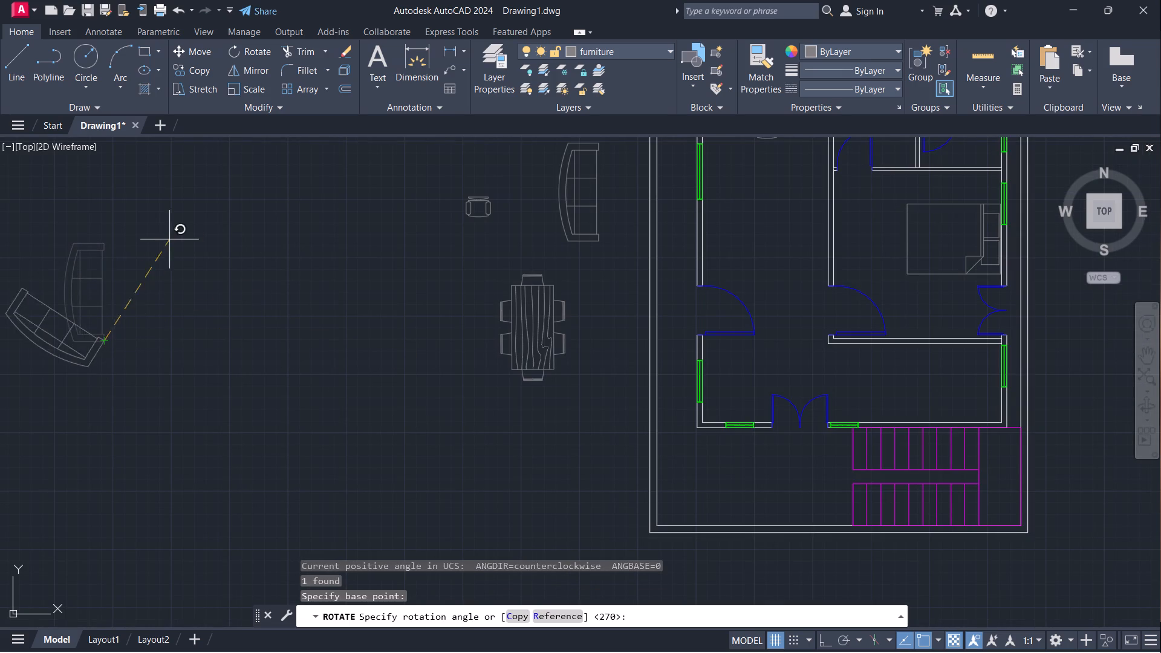
{"action": "left_click", "coordinate": [99, 222]}
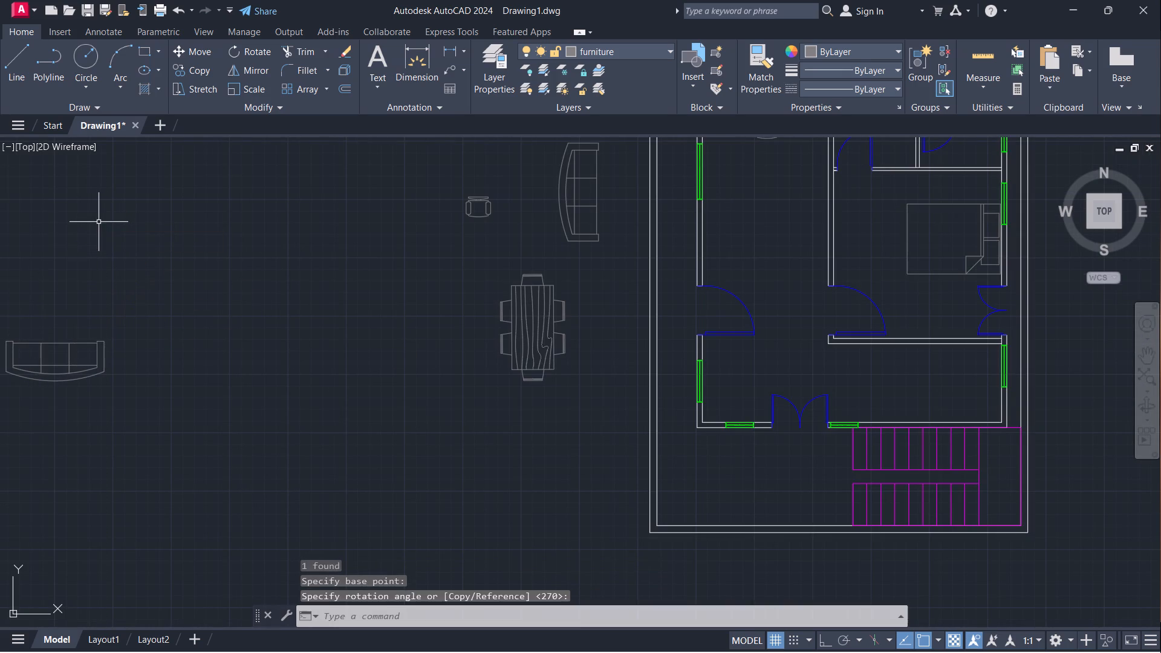
Move the far western north-facing sofa by its front edge into the southeast room, with its curved back against the wall beside the stairs.
{"action": "scroll", "coordinate": [155, 296], "scroll_direction": "down", "scroll_amount": 2}
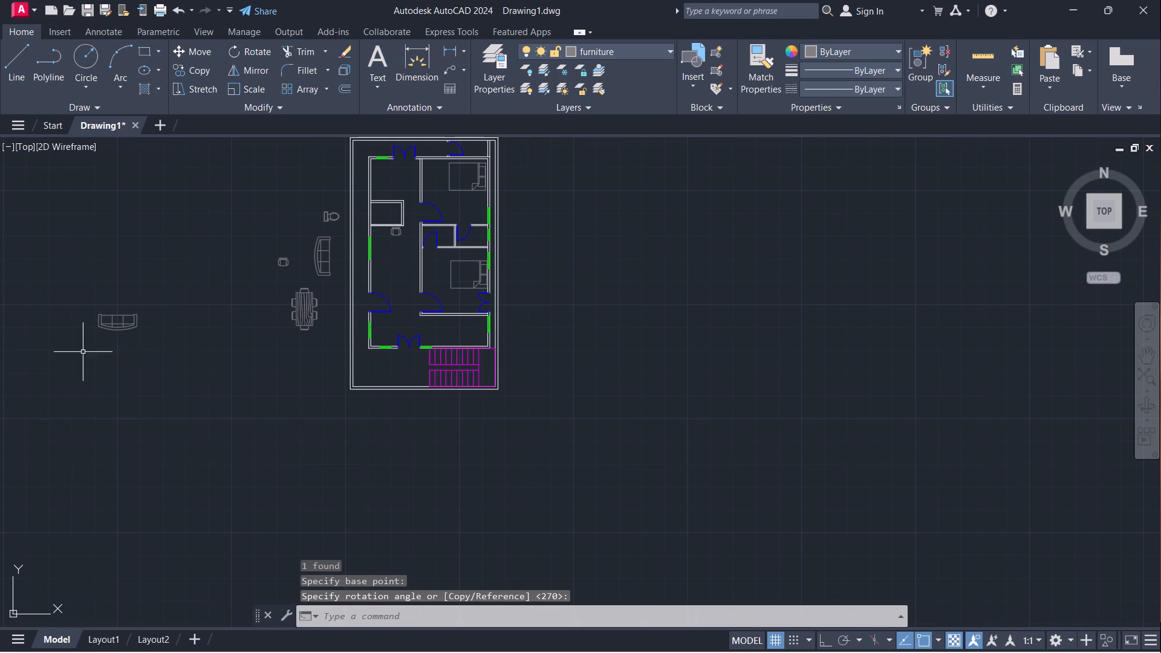
{"action": "left_click", "coordinate": [69, 352]}
{"action": "left_click", "coordinate": [189, 286]}
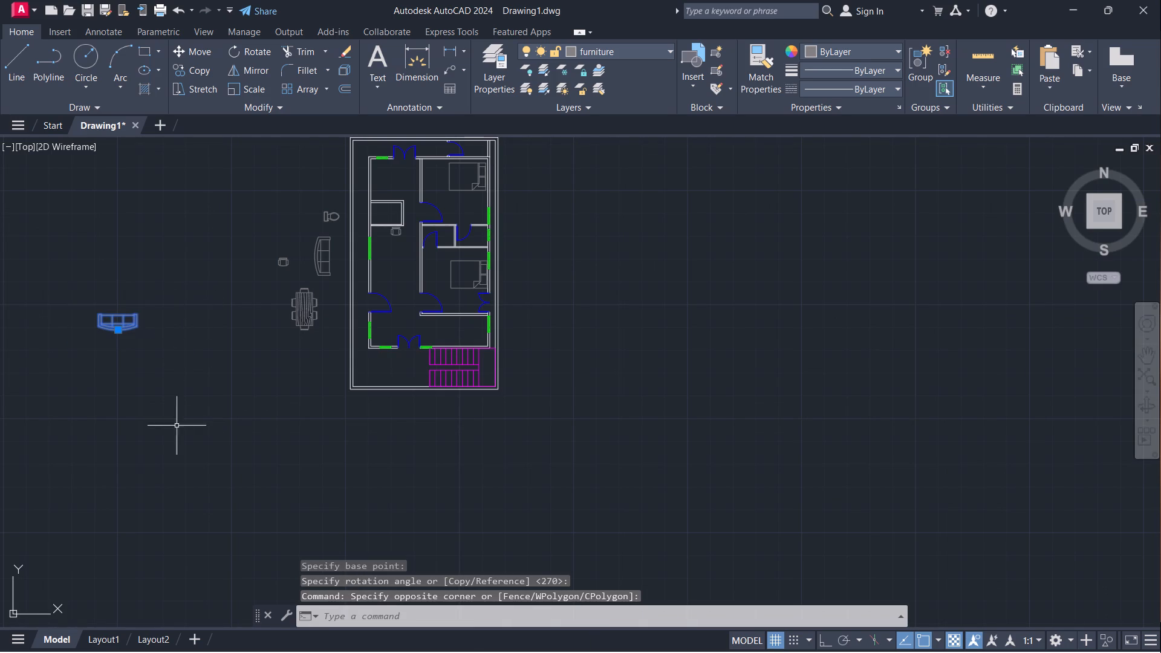
{"action": "key", "text": "m"}
{"action": "key", "text": "Return"}
{"action": "scroll", "coordinate": [161, 387], "scroll_direction": "up", "scroll_amount": 3}
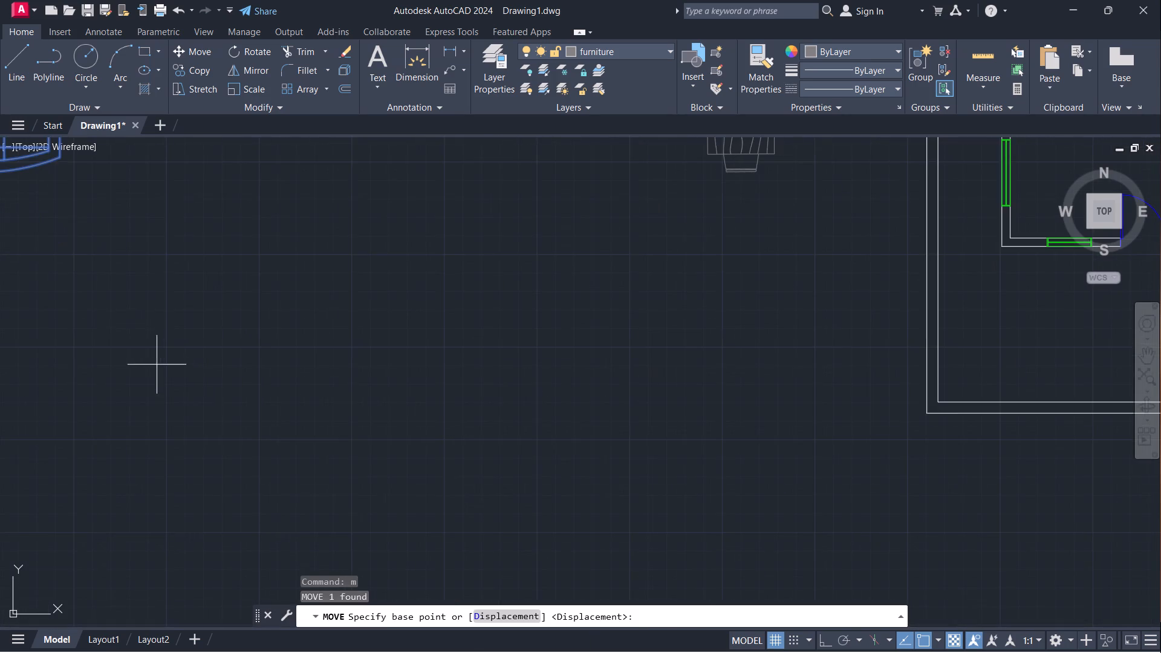
{"action": "left_click_drag", "start_coordinate": [210, 242], "coordinate": [324, 359]}
{"action": "middle_click_drag", "start_coordinate": [212, 244], "coordinate": [535, 476]}
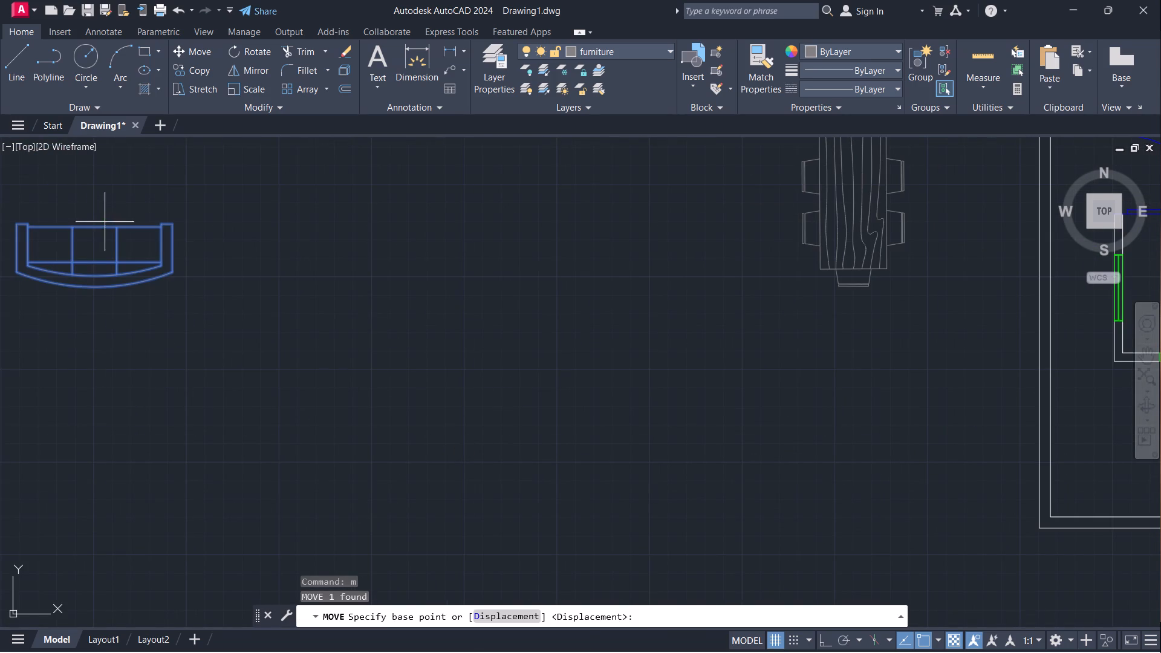
{"action": "left_click", "coordinate": [97, 230]}
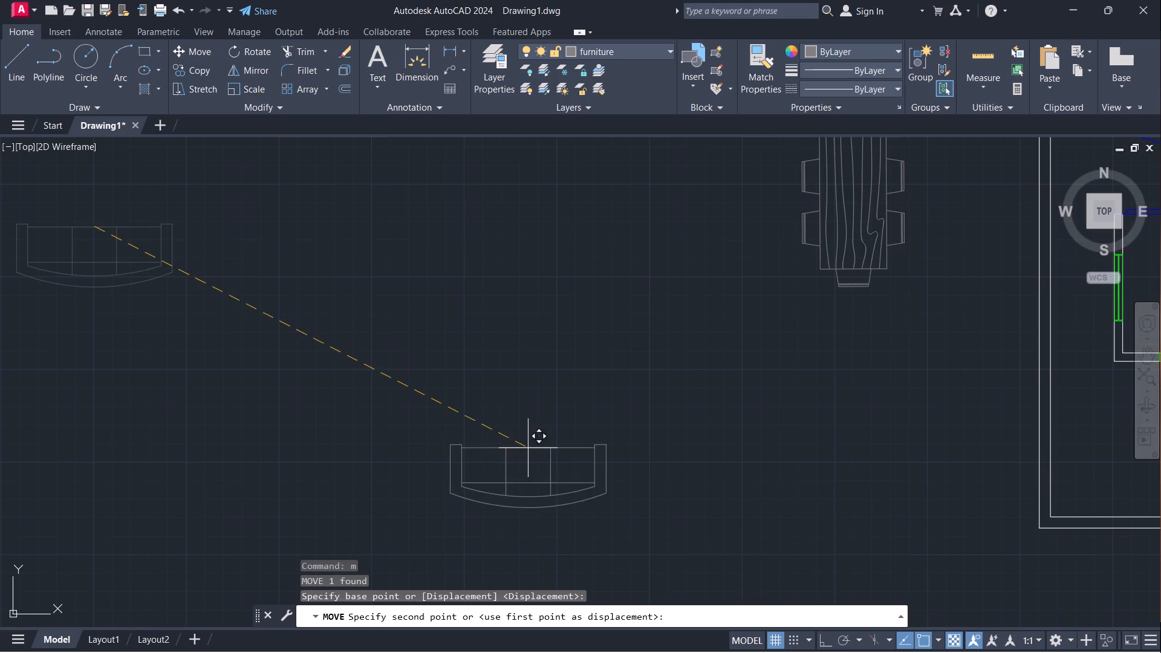
{"action": "scroll", "coordinate": [1140, 652], "scroll_direction": "down", "scroll_amount": 5}
{"action": "scroll", "coordinate": [1160, 560], "scroll_direction": "down", "scroll_amount": 4}
{"action": "middle_click_drag", "start_coordinate": [1105, 553], "coordinate": [776, 374]}
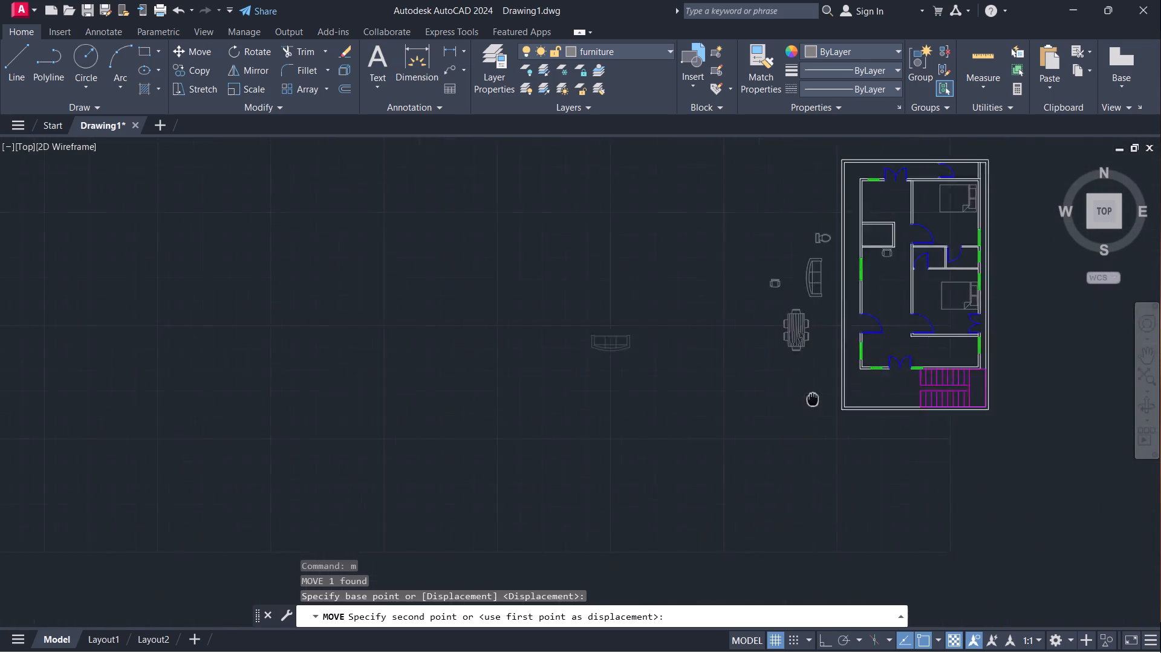
{"action": "middle_click_drag", "start_coordinate": [776, 374], "coordinate": [614, 313]}
{"action": "scroll", "coordinate": [794, 301], "scroll_direction": "up", "scroll_amount": 3}
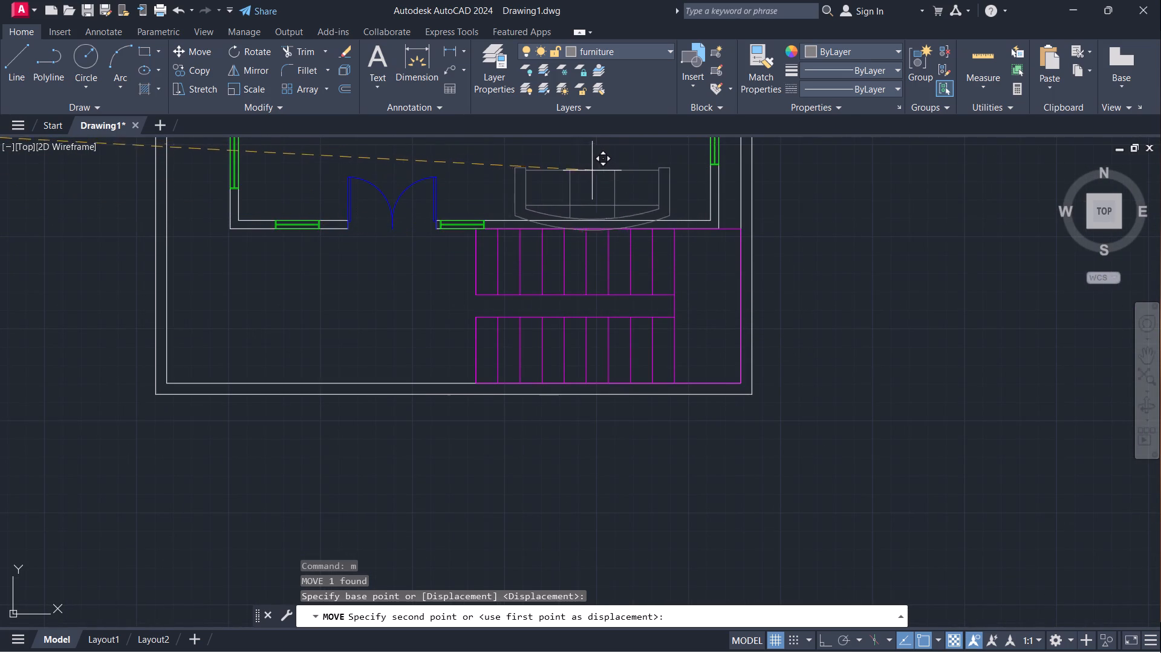
{"action": "middle_click_drag", "start_coordinate": [608, 165], "coordinate": [593, 317]}
{"action": "scroll", "coordinate": [591, 319], "scroll_direction": "down", "scroll_amount": 1}
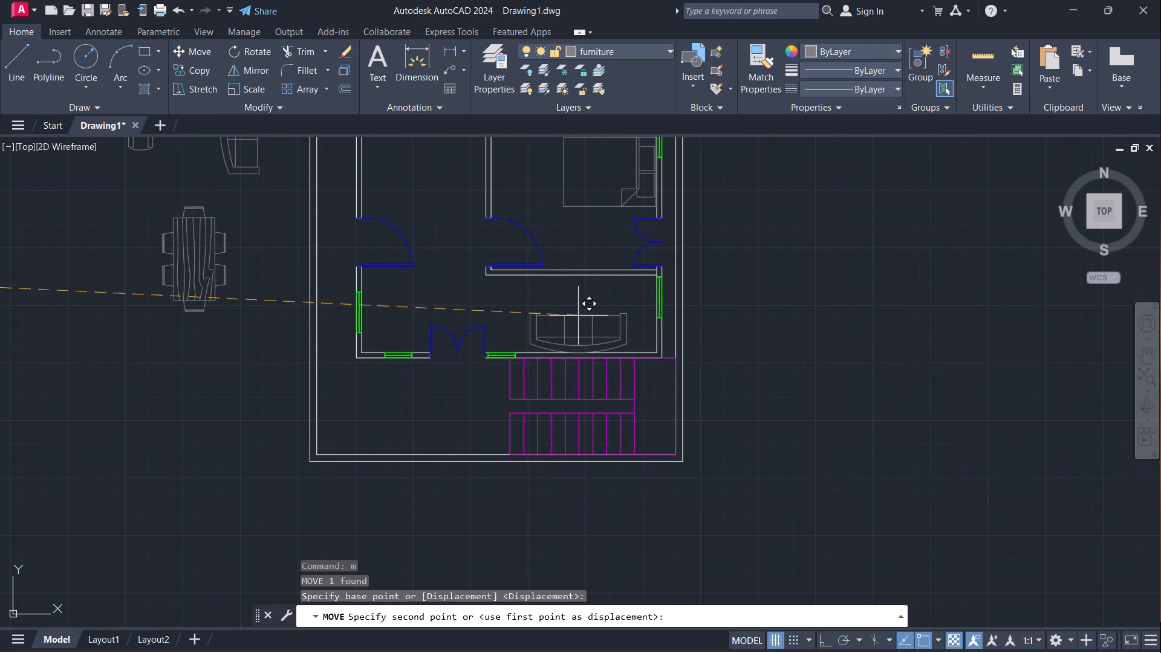
{"action": "left_click", "coordinate": [584, 315]}
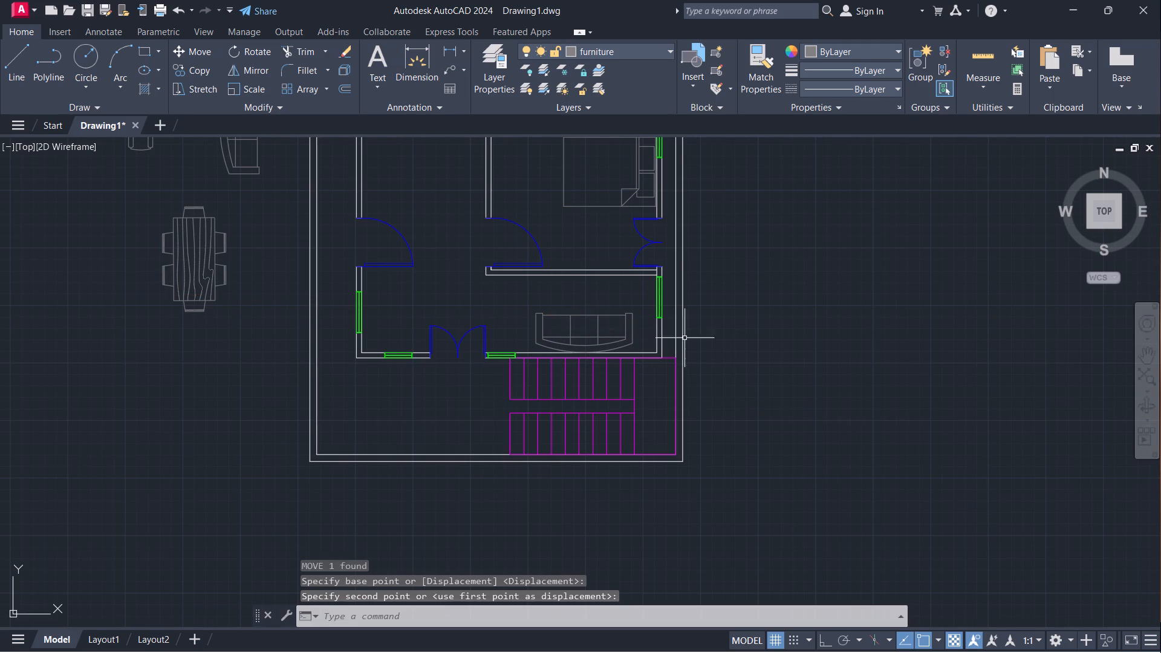
Examine the sofa's placement in the southeast room and the furniture blocks still outside the plot's west side.
{"action": "scroll", "coordinate": [648, 340], "scroll_direction": "down", "scroll_amount": 2}
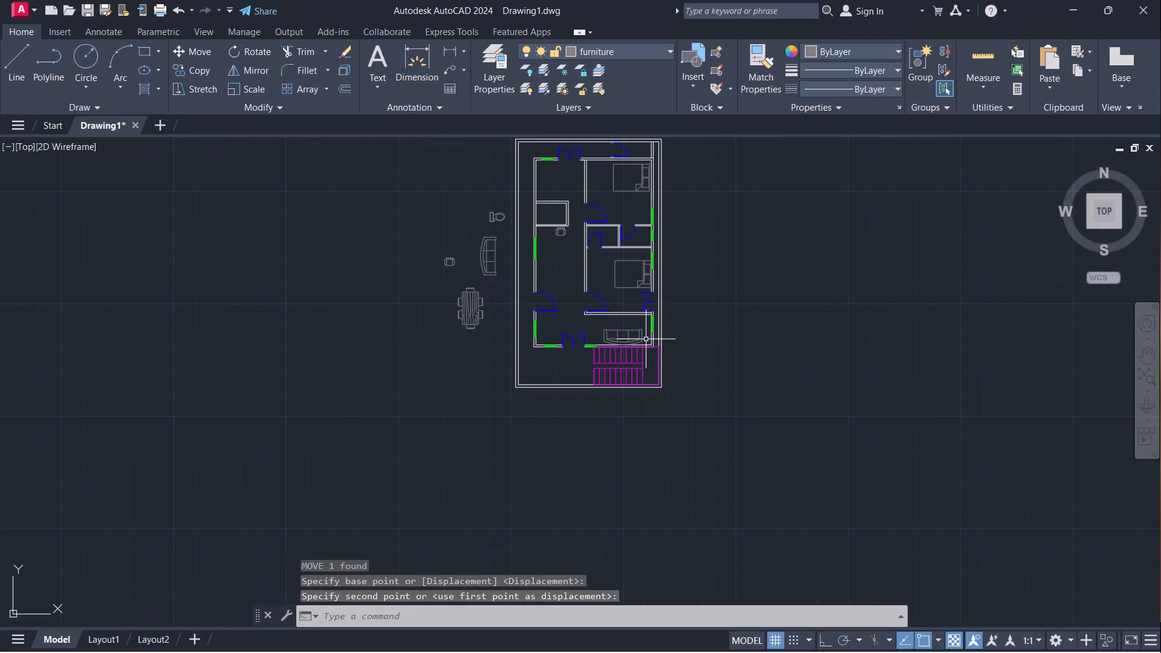
{"action": "middle_click_drag", "start_coordinate": [514, 336], "coordinate": [605, 332]}
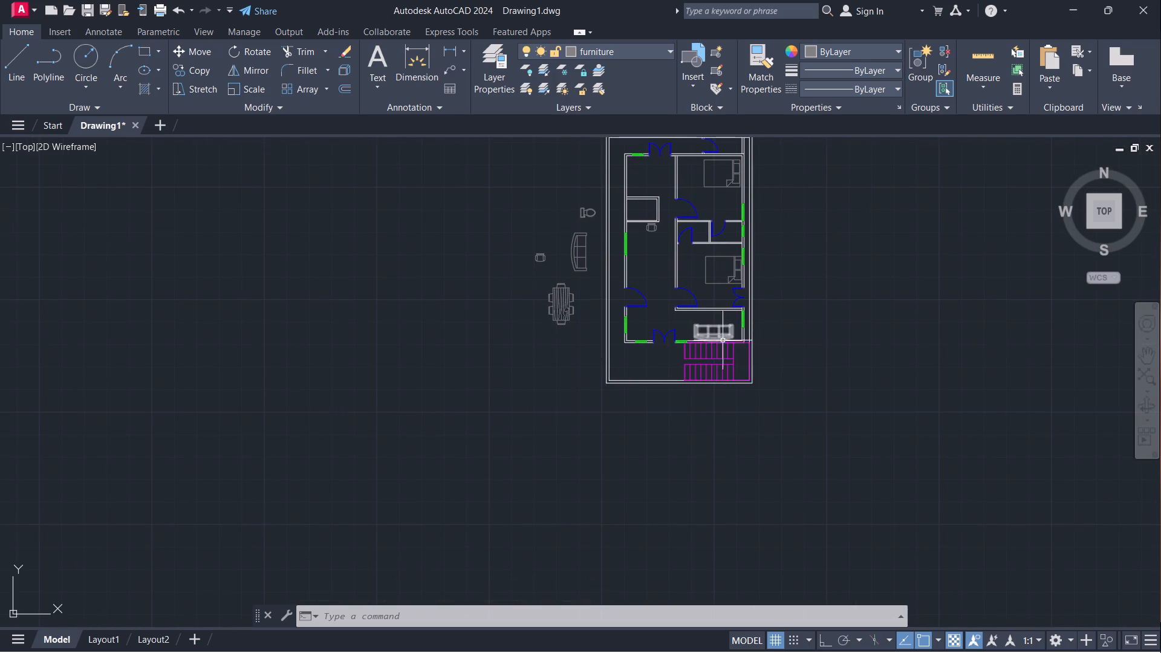
{"action": "scroll", "coordinate": [721, 339], "scroll_direction": "up", "scroll_amount": 2}
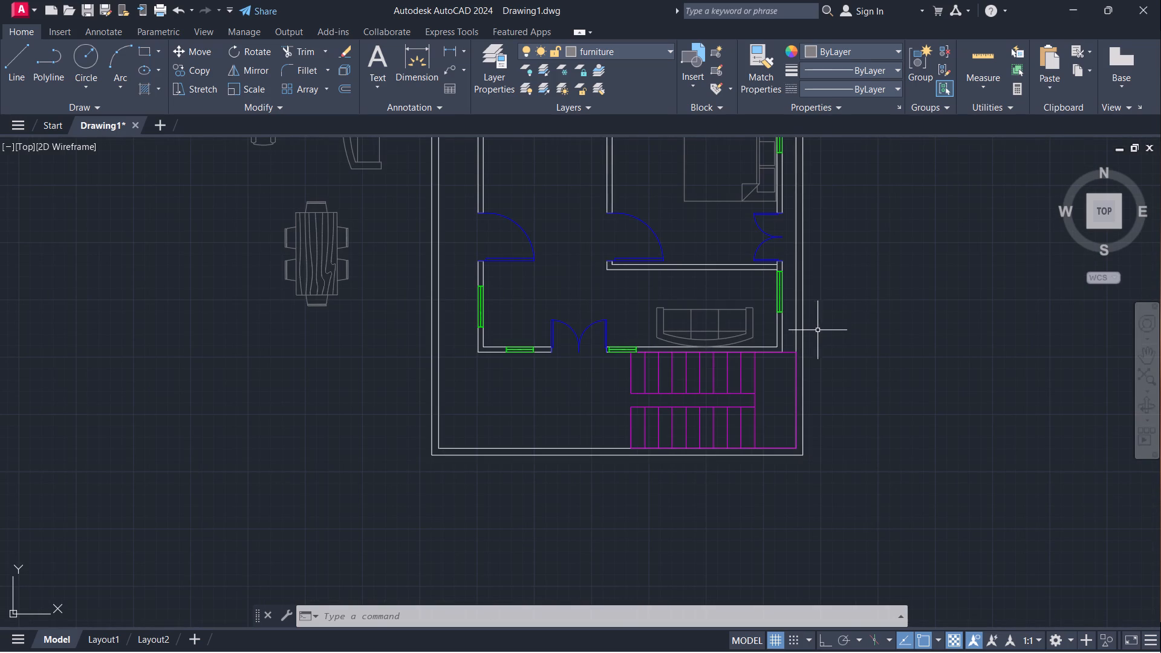
{"action": "scroll", "coordinate": [607, 279], "scroll_direction": "down", "scroll_amount": 2}
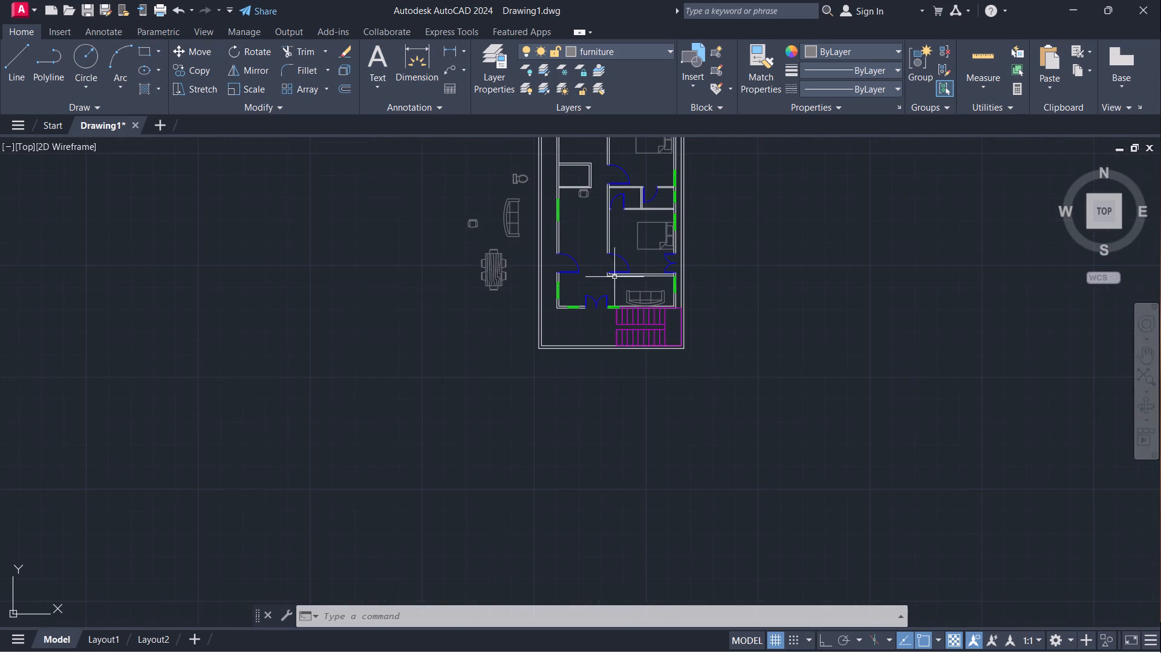
{"action": "middle_click_drag", "start_coordinate": [618, 276], "coordinate": [816, 328]}
{"action": "scroll", "coordinate": [811, 326], "scroll_direction": "down", "scroll_amount": 1}
{"action": "scroll", "coordinate": [723, 324], "scroll_direction": "up", "scroll_amount": 3}
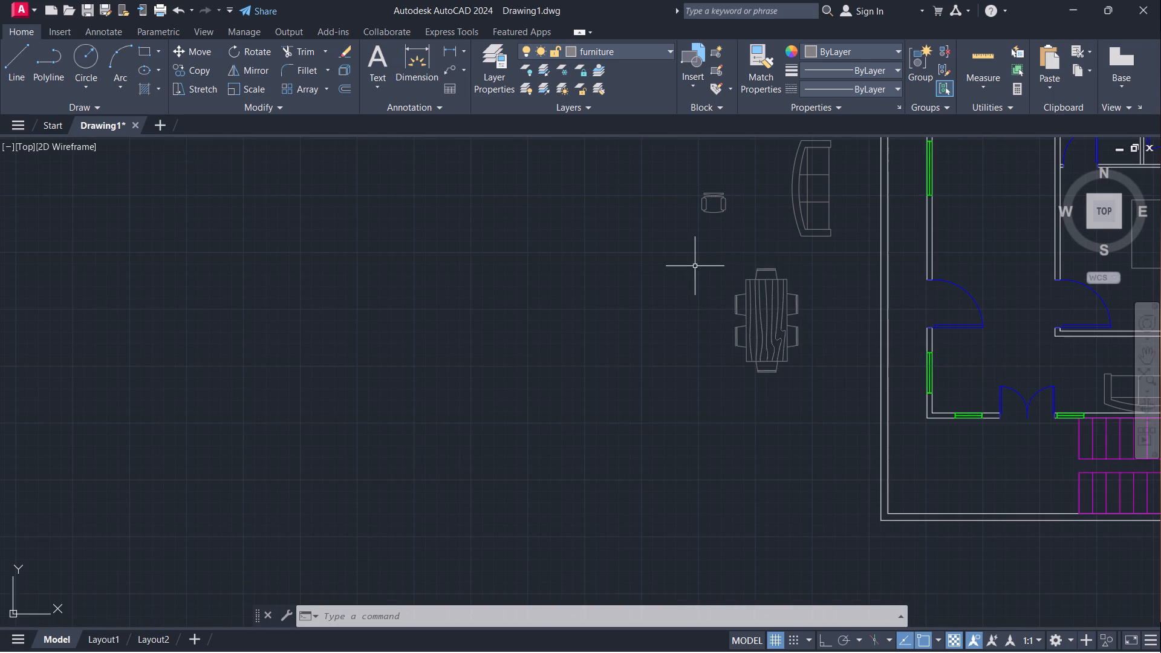
{"action": "middle_click_drag", "start_coordinate": [699, 267], "coordinate": [380, 242]}
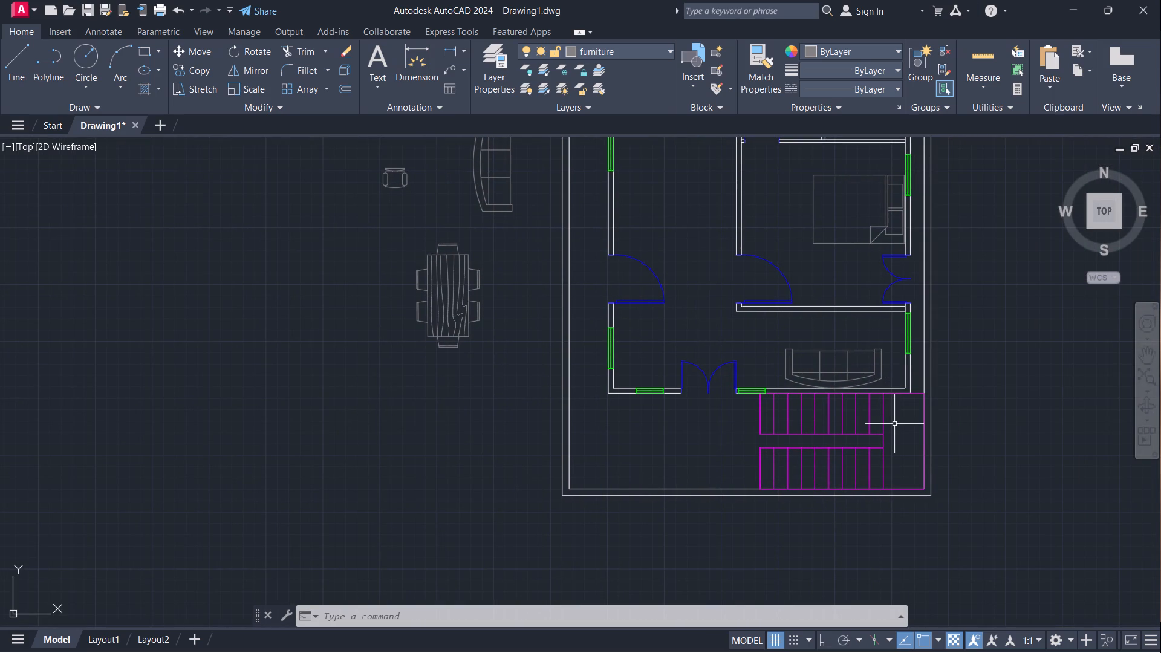
{"action": "scroll", "coordinate": [605, 233], "scroll_direction": "down", "scroll_amount": 3}
{"action": "middle_click_drag", "start_coordinate": [593, 235], "coordinate": [596, 253]}
Move the armchair by the middle of its back from the hall to open space far west of the plot.
{"action": "scroll", "coordinate": [625, 208], "scroll_direction": "up", "scroll_amount": 1}
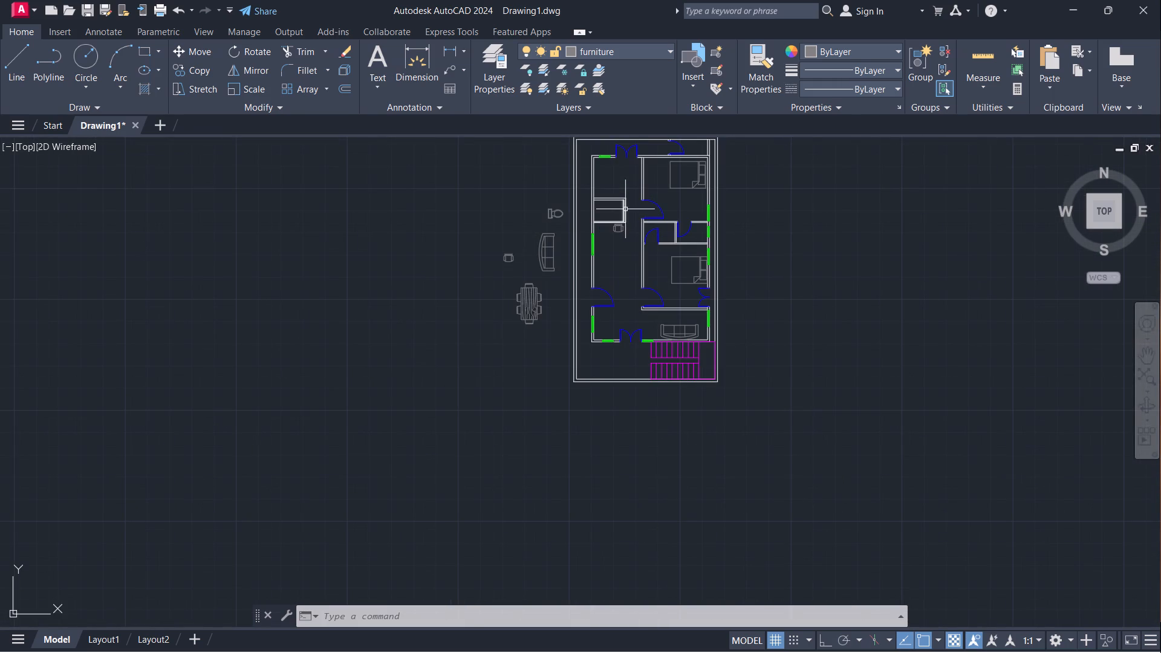
{"action": "scroll", "coordinate": [625, 209], "scroll_direction": "up", "scroll_amount": 4}
{"action": "scroll", "coordinate": [634, 221], "scroll_direction": "down", "scroll_amount": 2}
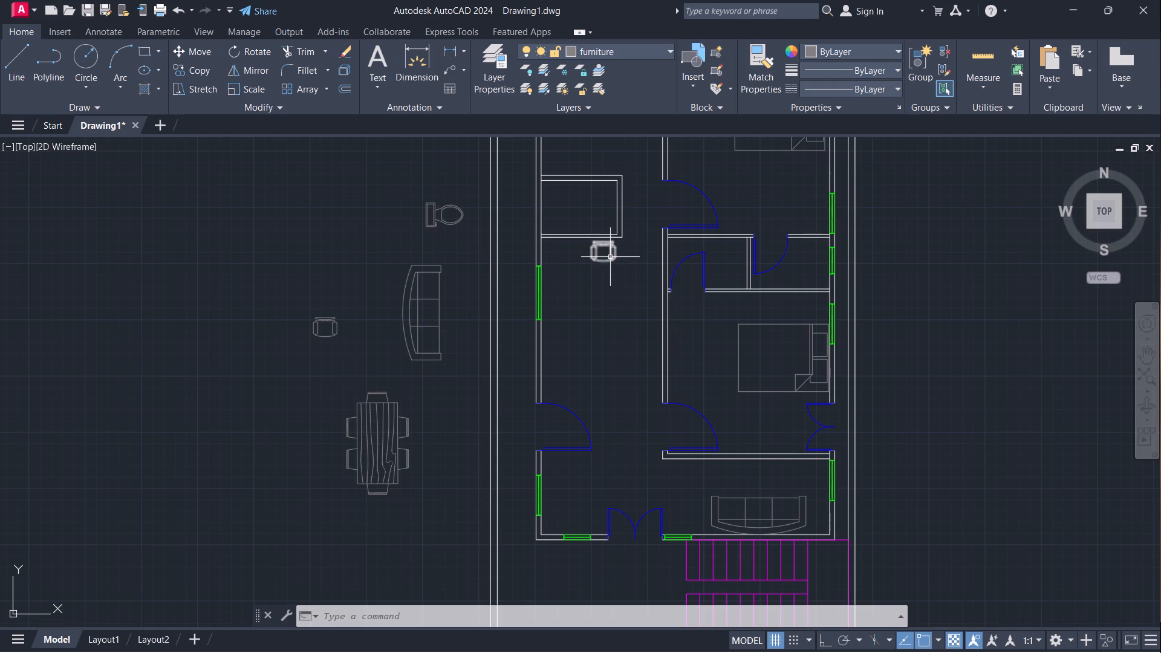
{"action": "scroll", "coordinate": [630, 249], "scroll_direction": "up", "scroll_amount": 3}
{"action": "left_click", "coordinate": [564, 316]}
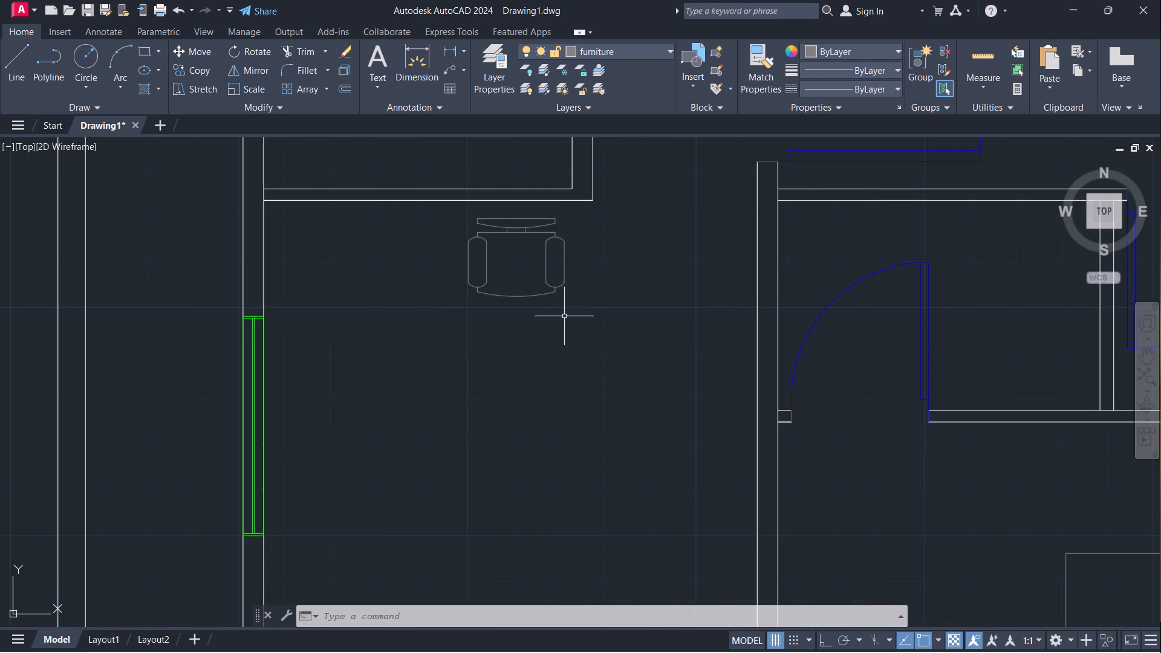
{"action": "left_click", "coordinate": [467, 210]}
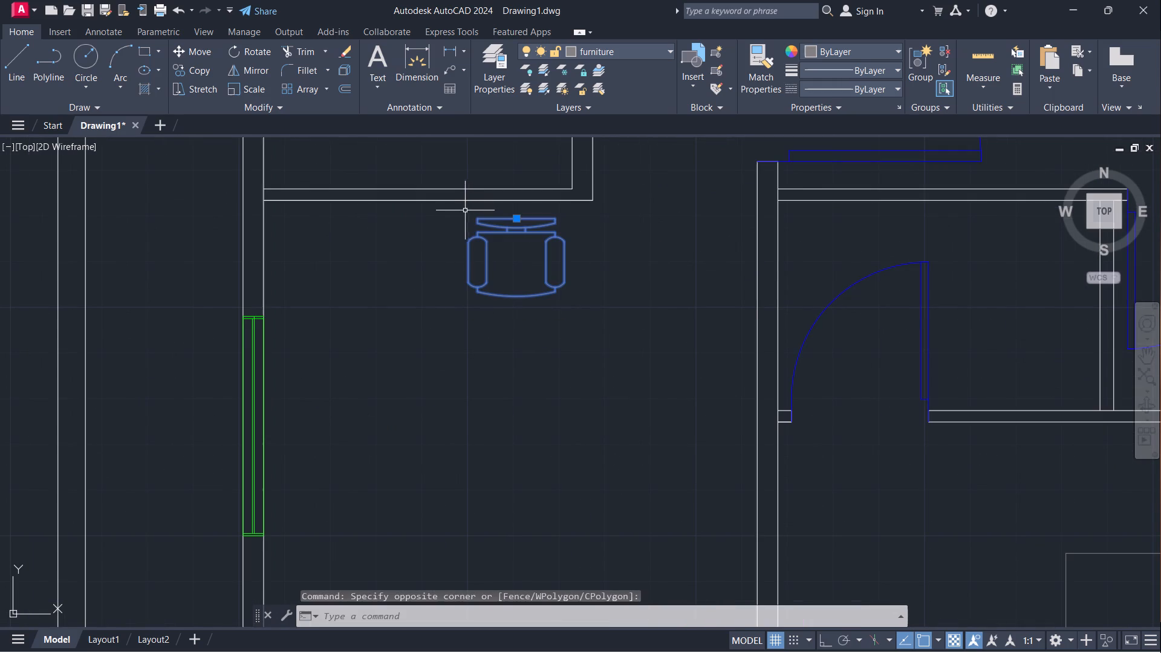
{"action": "key", "text": "m"}
{"action": "key", "text": "Return"}
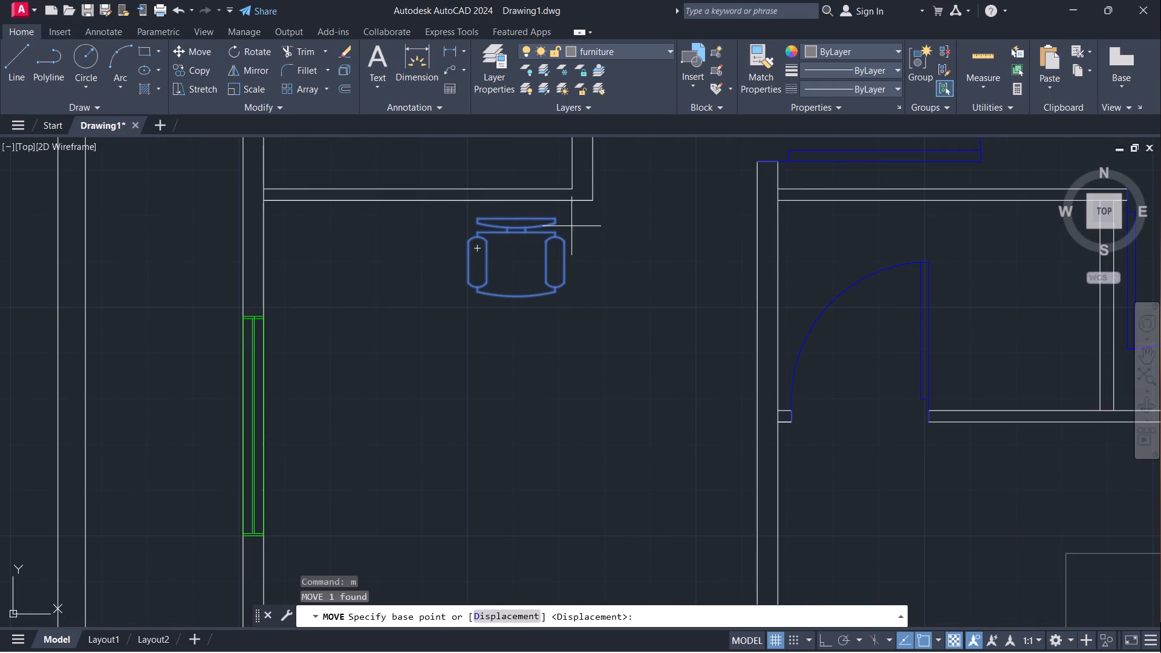
{"action": "left_click", "coordinate": [519, 218]}
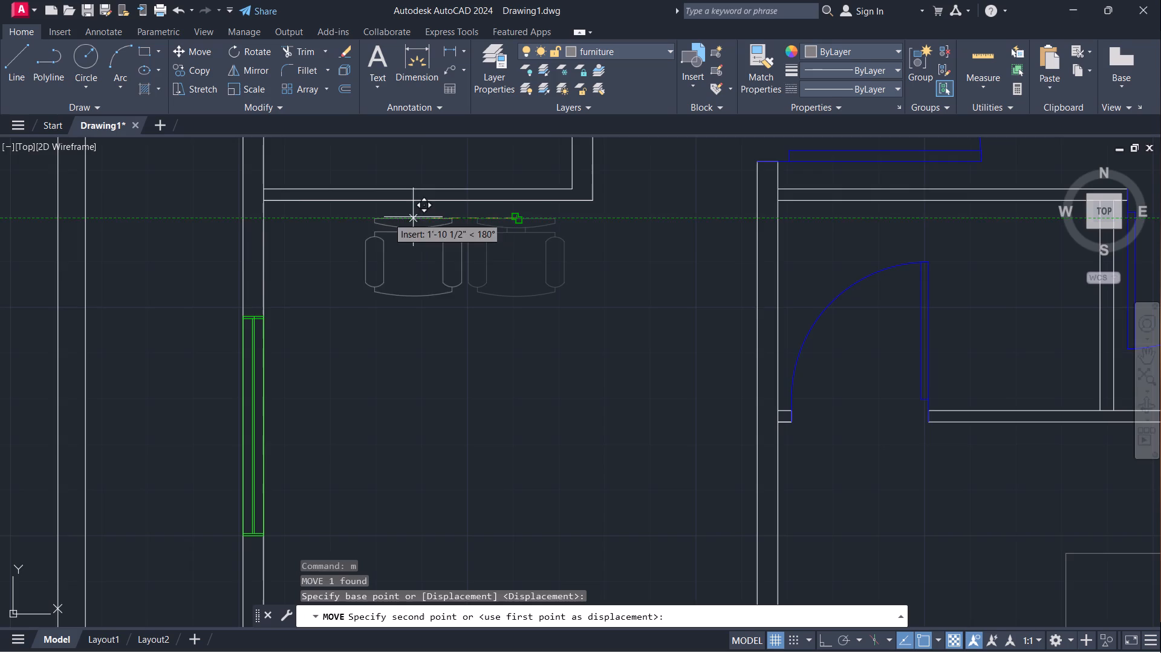
{"action": "scroll", "coordinate": [146, 252], "scroll_direction": "down", "scroll_amount": 3}
{"action": "scroll", "coordinate": [314, 254], "scroll_direction": "down", "scroll_amount": 4}
{"action": "left_click", "coordinate": [209, 273]}
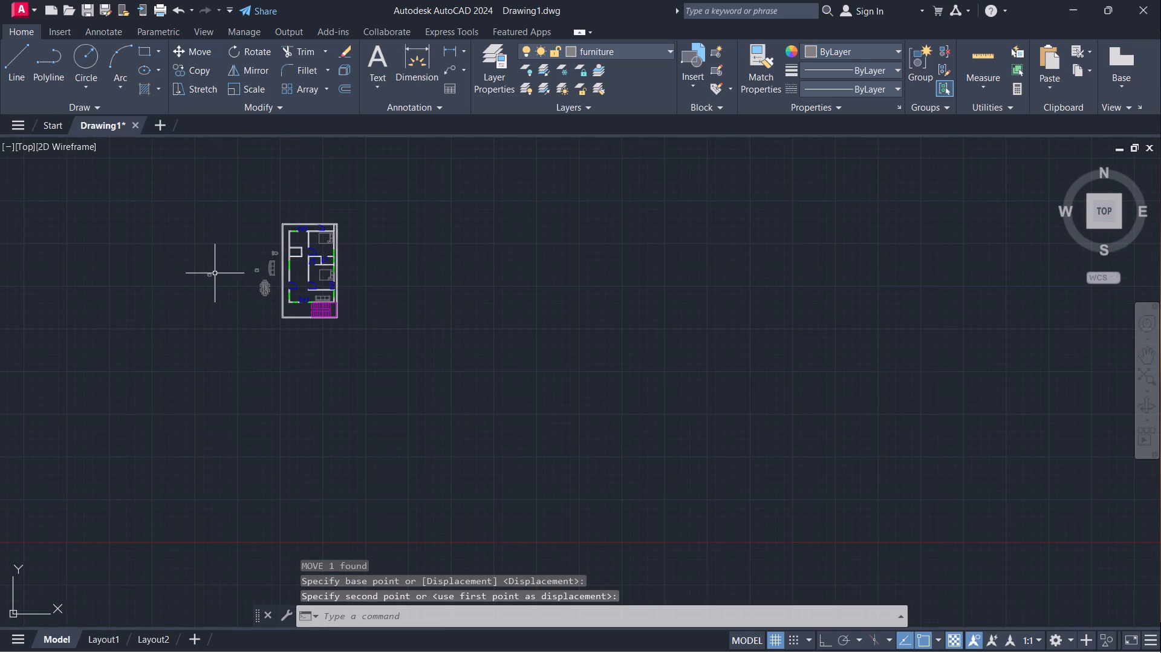
Move the dining table by its centre into the hall, just south of the small walled room and beside the west window.
{"action": "scroll", "coordinate": [400, 293], "scroll_direction": "up", "scroll_amount": 3}
{"action": "middle_click_drag", "start_coordinate": [255, 294], "coordinate": [677, 365]}
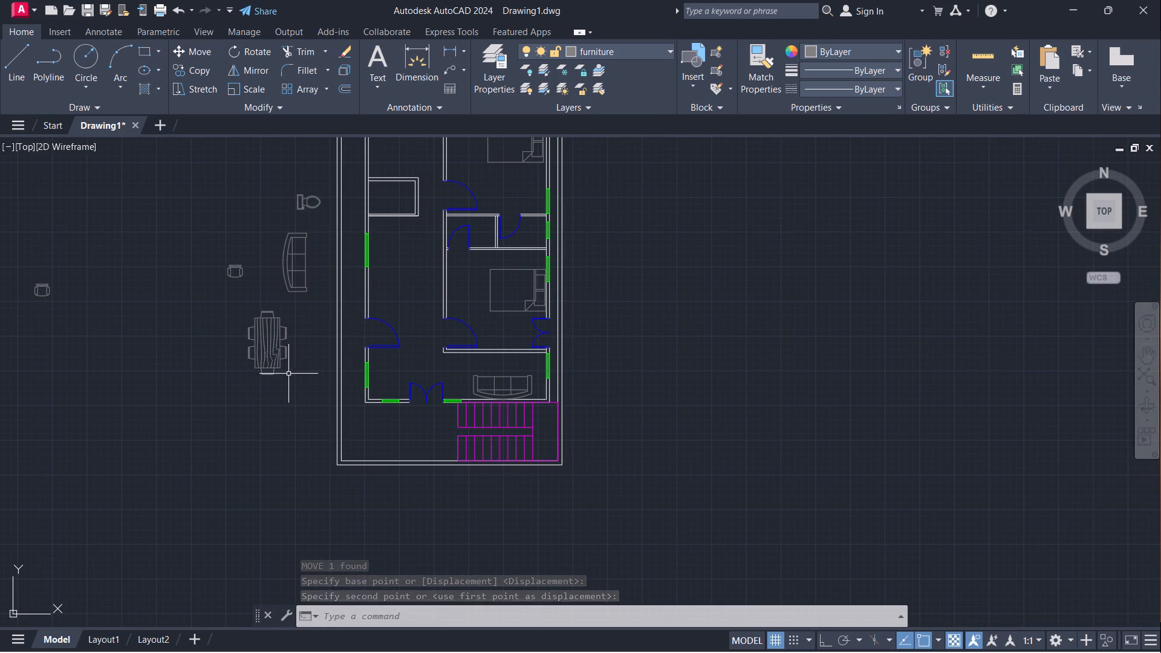
{"action": "left_click", "coordinate": [299, 408]}
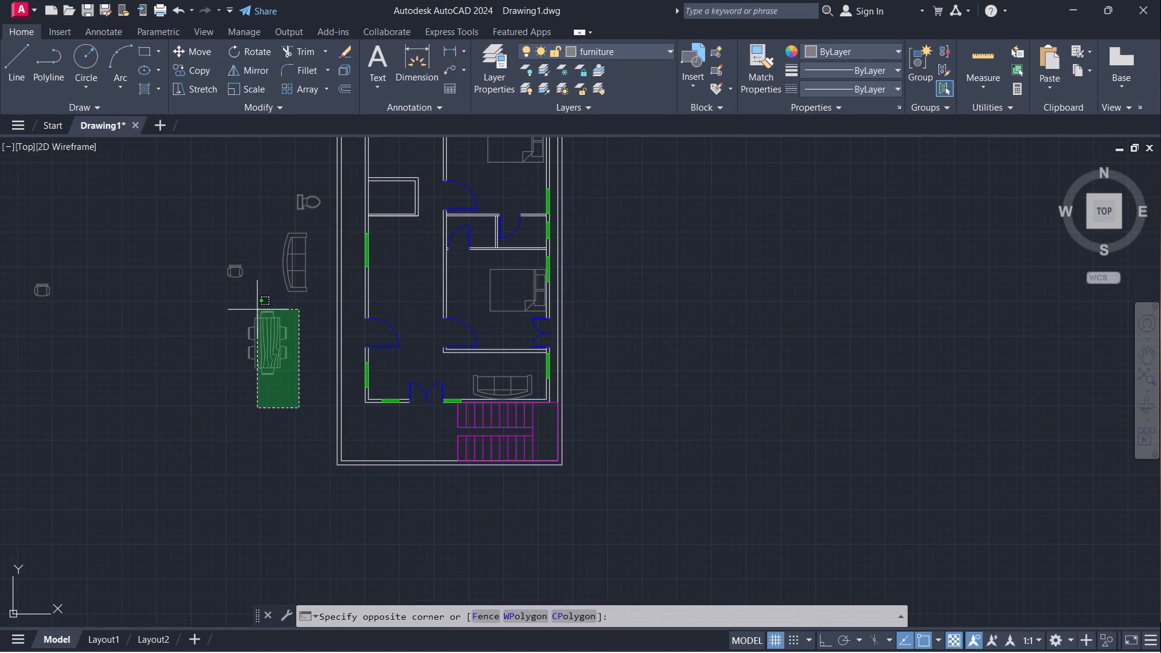
{"action": "left_click", "coordinate": [231, 304]}
{"action": "scroll", "coordinate": [321, 353], "scroll_direction": "up", "scroll_amount": 1}
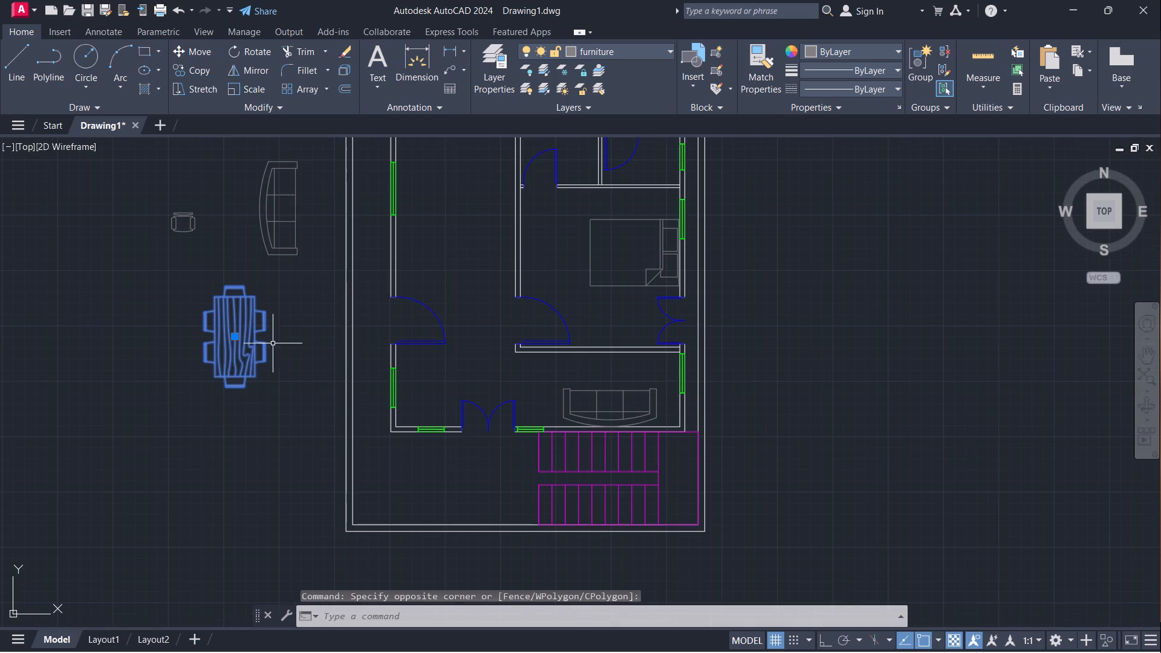
{"action": "key", "text": "m"}
{"action": "key", "text": "Return"}
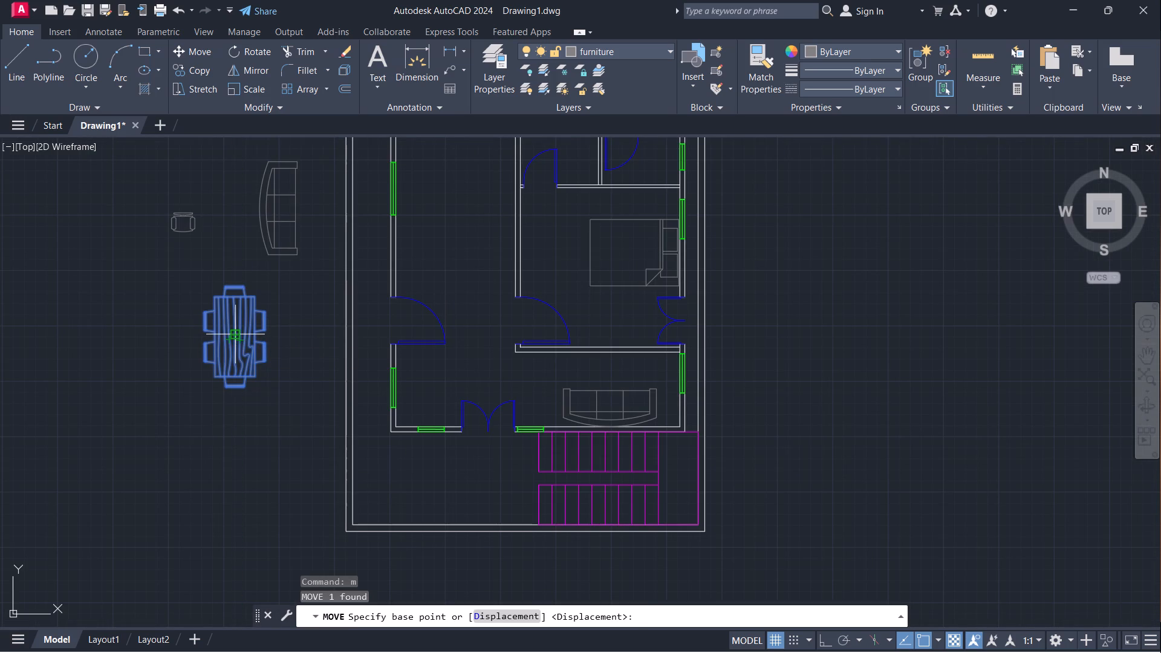
{"action": "left_click", "coordinate": [235, 339]}
{"action": "scroll", "coordinate": [460, 172], "scroll_direction": "down", "scroll_amount": 1}
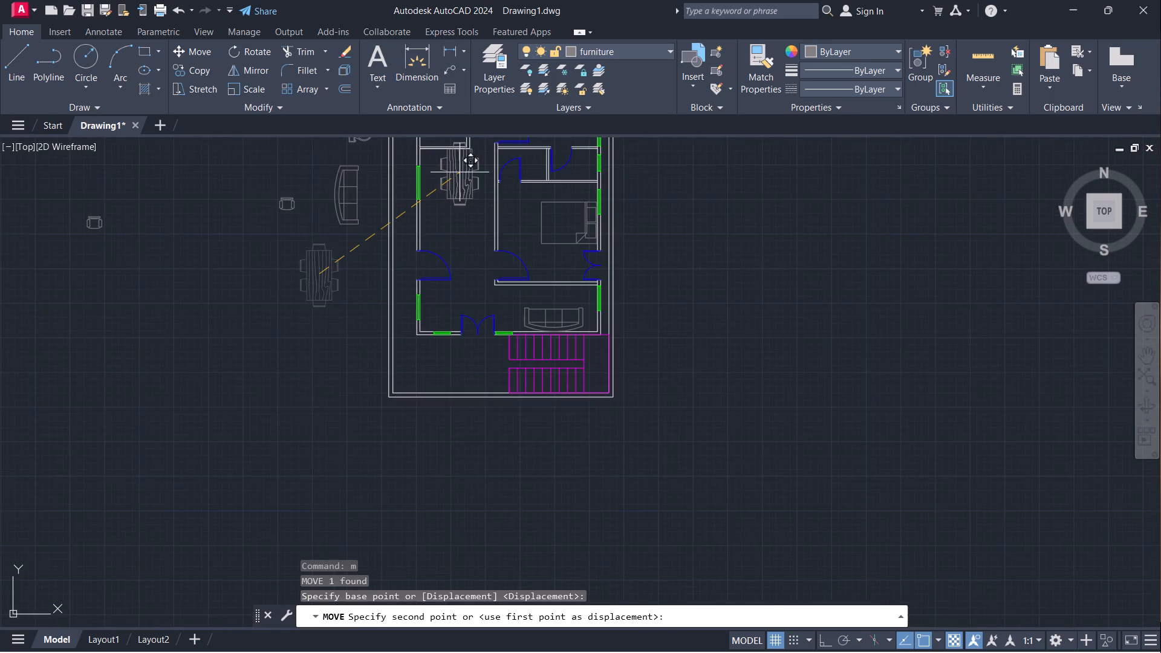
{"action": "scroll", "coordinate": [455, 172], "scroll_direction": "down", "scroll_amount": 1}
{"action": "middle_click_drag", "start_coordinate": [457, 187], "coordinate": [463, 210]}
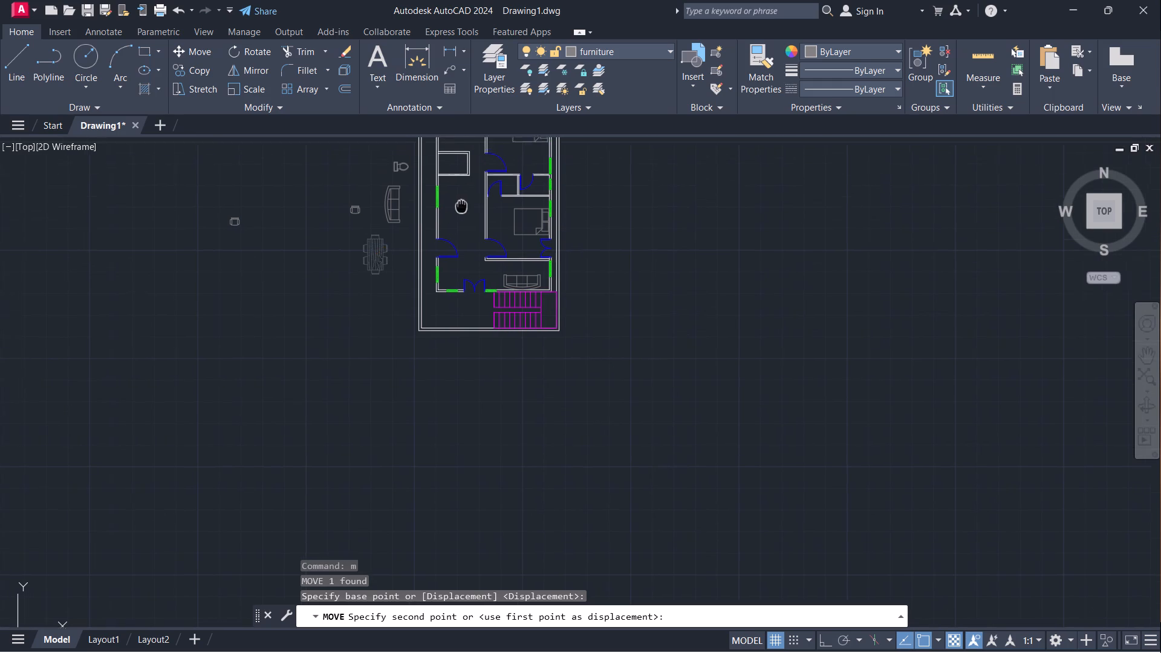
{"action": "middle_click_drag", "start_coordinate": [463, 210], "coordinate": [472, 267]}
{"action": "scroll", "coordinate": [464, 216], "scroll_direction": "down", "scroll_amount": 1}
{"action": "scroll", "coordinate": [472, 261], "scroll_direction": "up", "scroll_amount": 4}
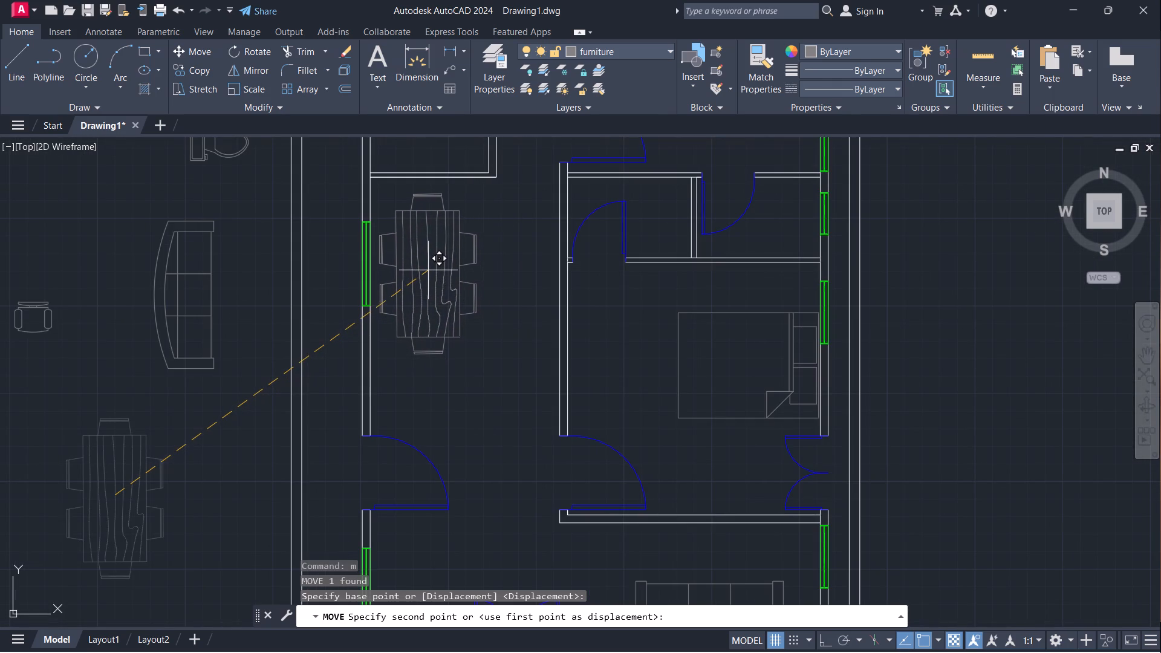
{"action": "left_click", "coordinate": [426, 270]}
Move the southeast room's sofa slightly west along the wall beside the stairs, using the midpoint of its seat's back edge.
{"action": "scroll", "coordinate": [528, 292], "scroll_direction": "down", "scroll_amount": 4}
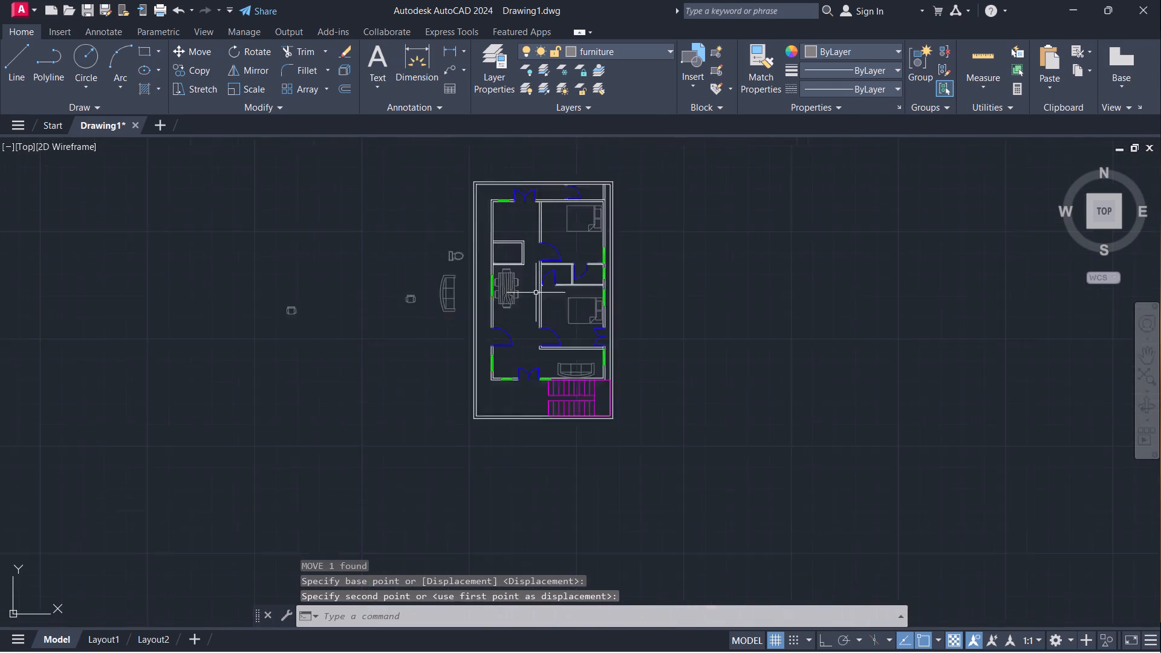
{"action": "scroll", "coordinate": [542, 330], "scroll_direction": "up", "scroll_amount": 4}
{"action": "scroll", "coordinate": [547, 320], "scroll_direction": "down", "scroll_amount": 3}
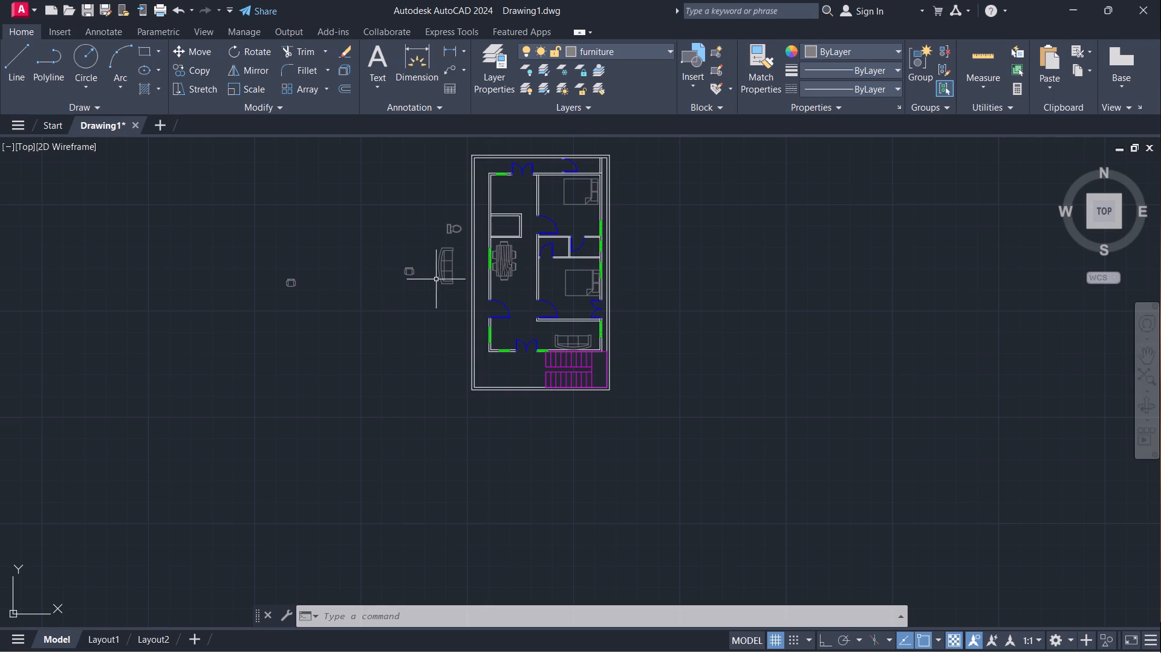
{"action": "scroll", "coordinate": [436, 279], "scroll_direction": "up", "scroll_amount": 2}
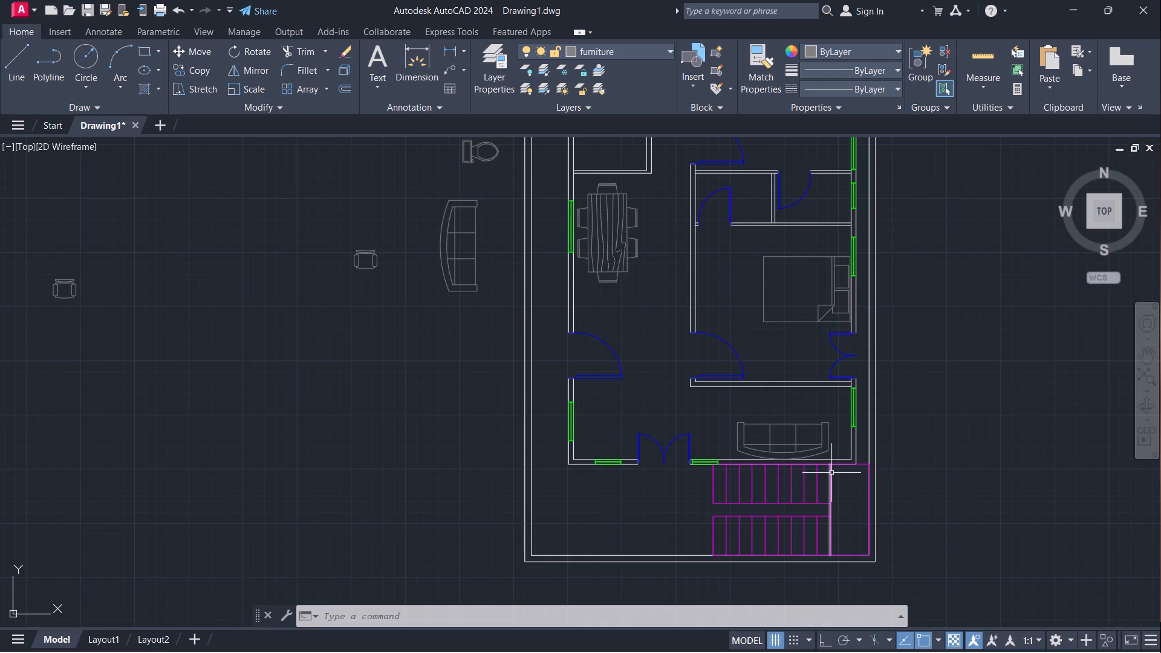
{"action": "scroll", "coordinate": [836, 460], "scroll_direction": "up", "scroll_amount": 4}
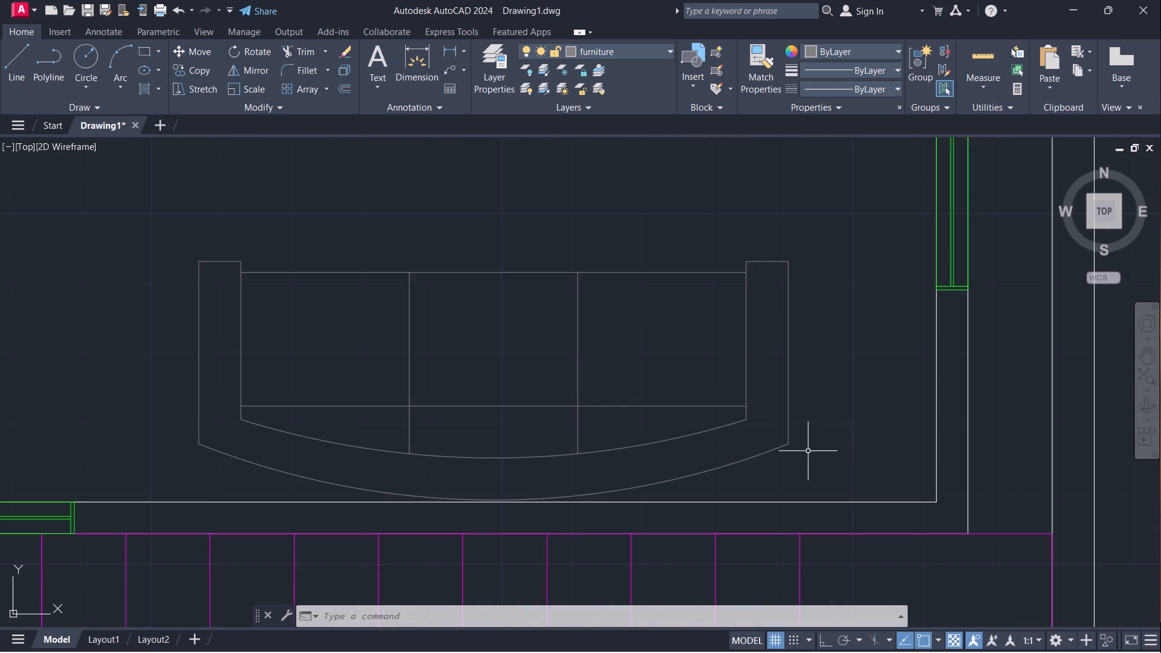
{"action": "left_click", "coordinate": [792, 472]}
{"action": "left_click_drag", "start_coordinate": [157, 237], "coordinate": [159, 236]}
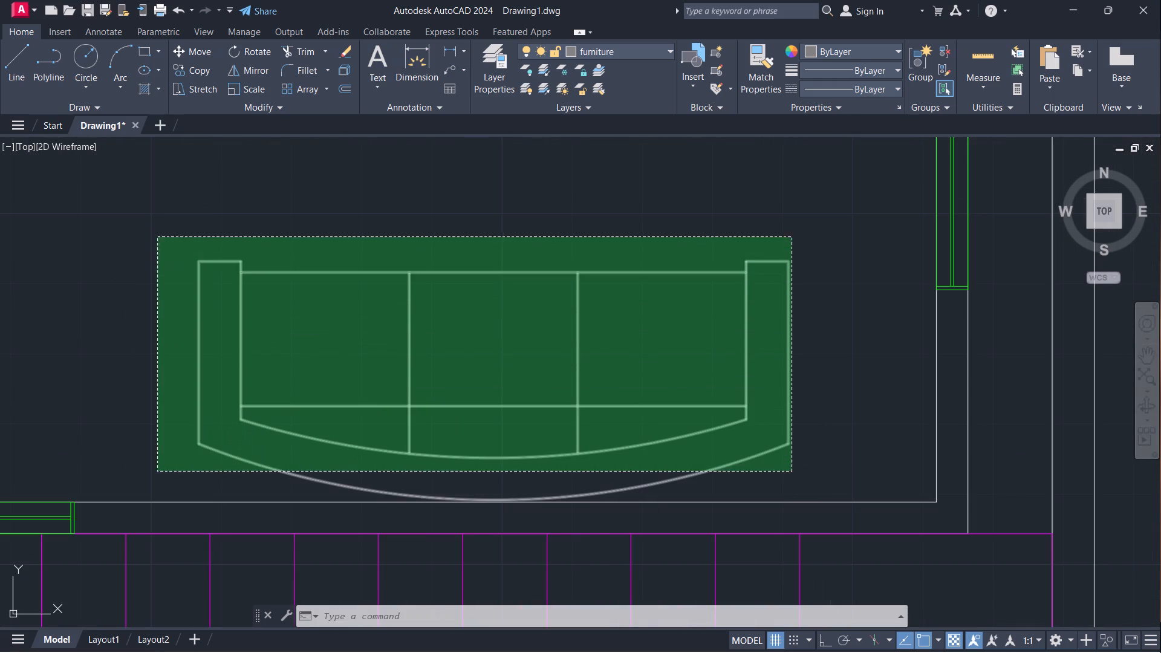
{"action": "left_click_drag", "start_coordinate": [159, 236], "coordinate": [163, 235]}
{"action": "key", "text": "m"}
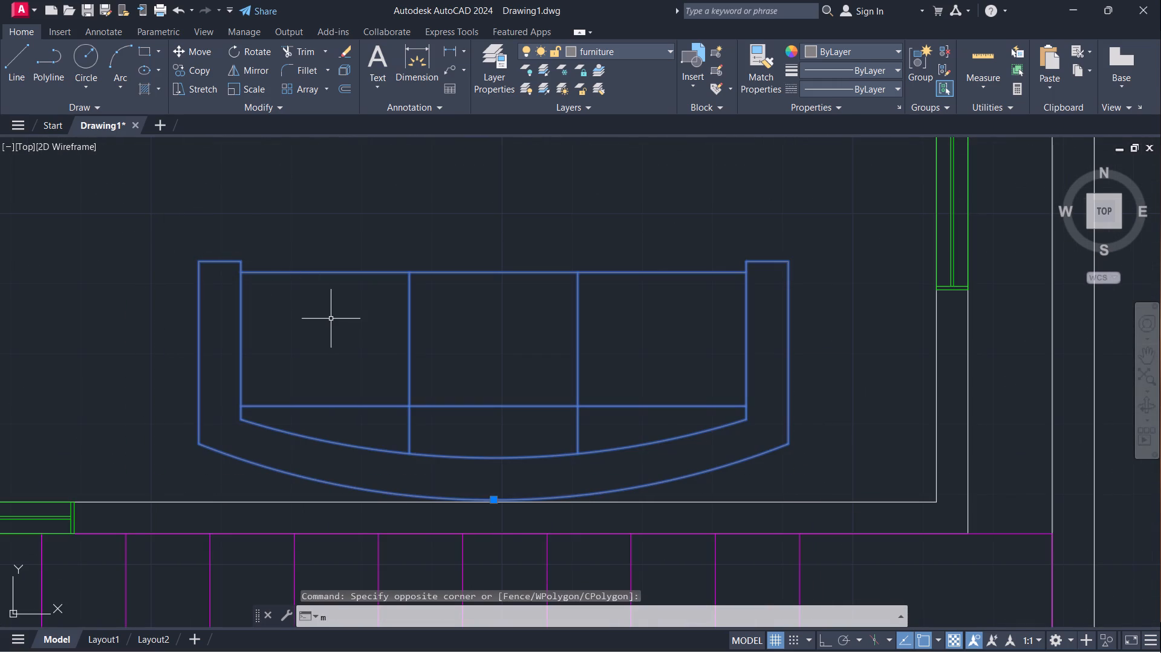
{"action": "key", "text": "Return"}
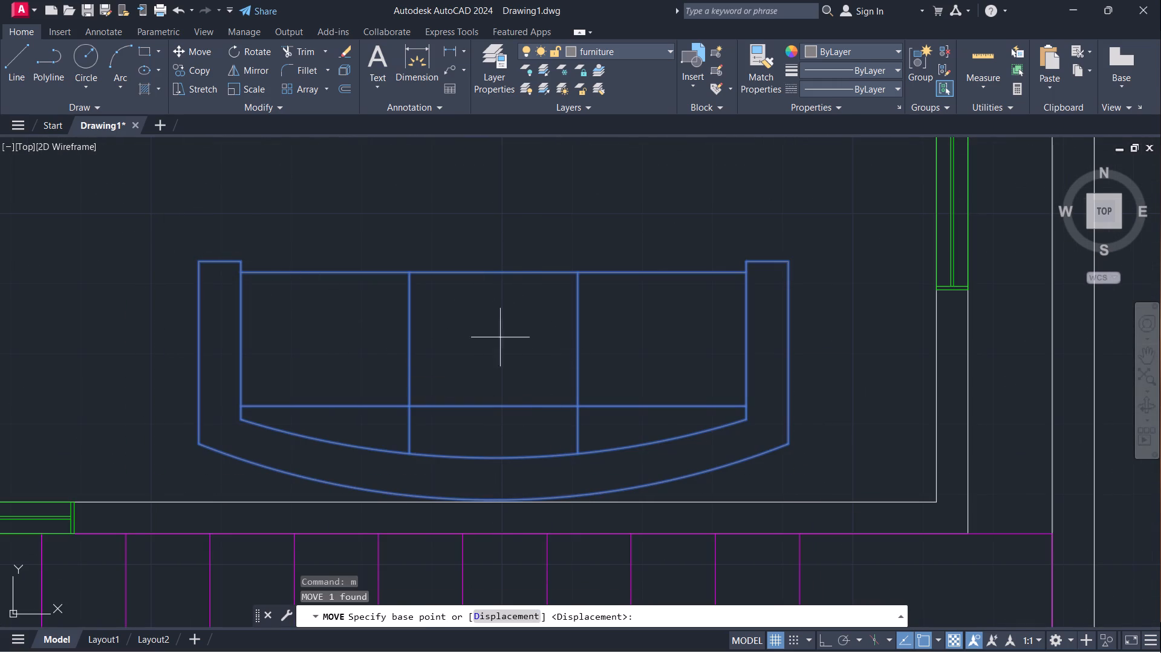
{"action": "left_click", "coordinate": [494, 408]}
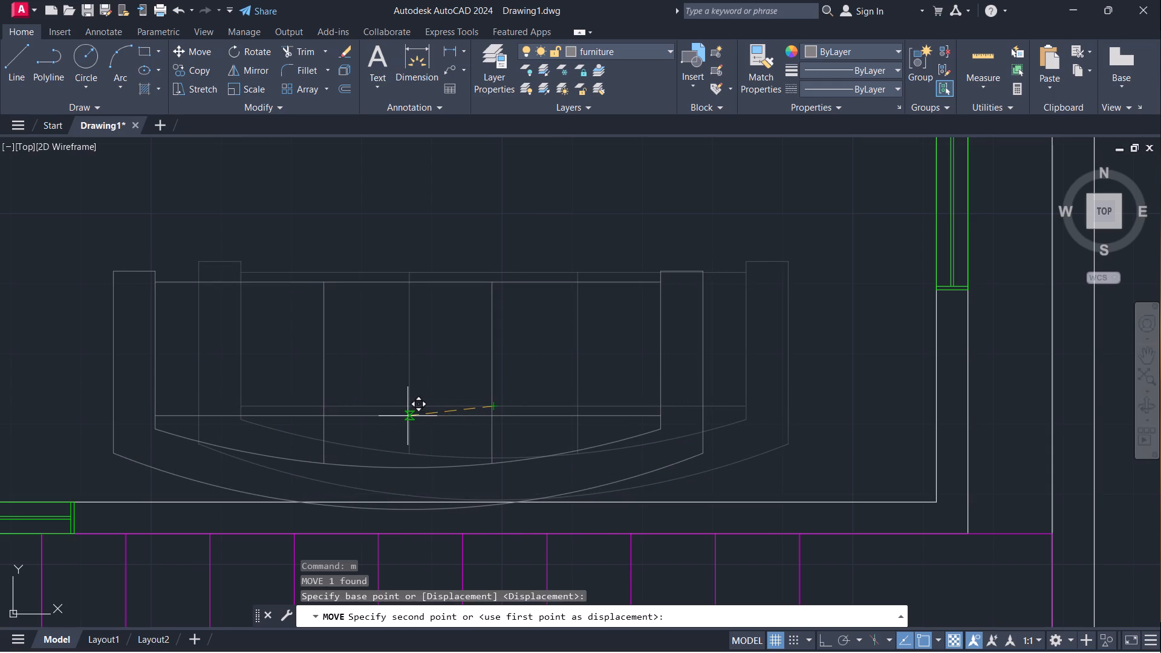
{"action": "left_click", "coordinate": [395, 415]}
Shift the southeast room's sofa slightly north by its insertion grip so the curved back clears the wall beside the stairs.
{"action": "scroll", "coordinate": [489, 395], "scroll_direction": "down", "scroll_amount": 4}
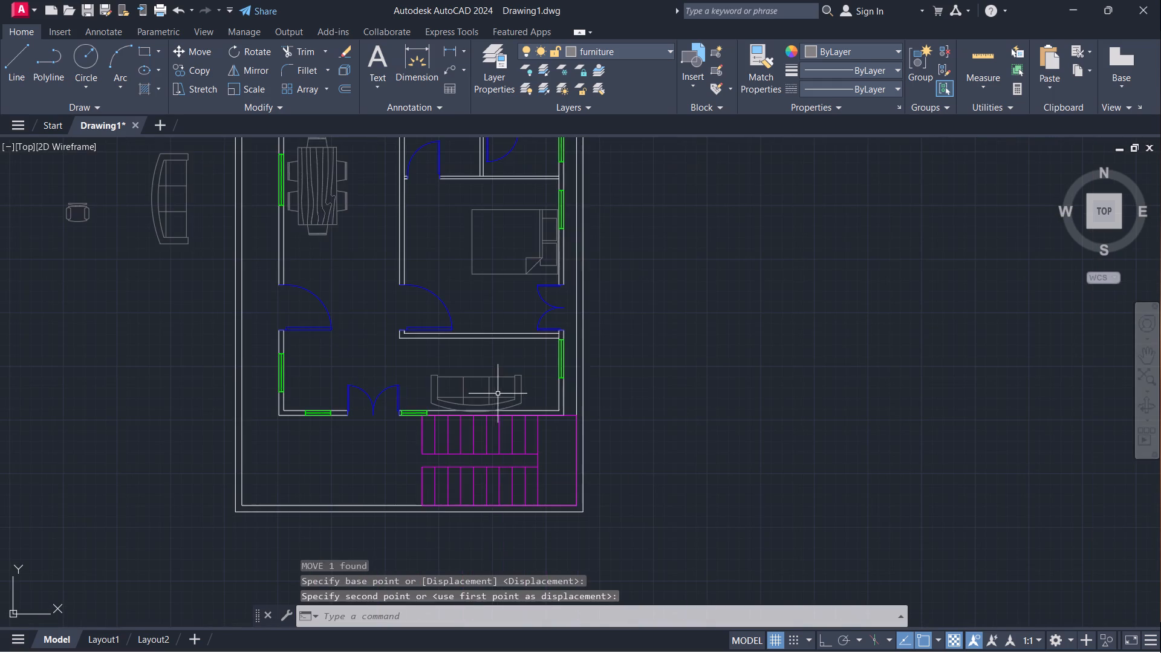
{"action": "scroll", "coordinate": [493, 408], "scroll_direction": "up", "scroll_amount": 4}
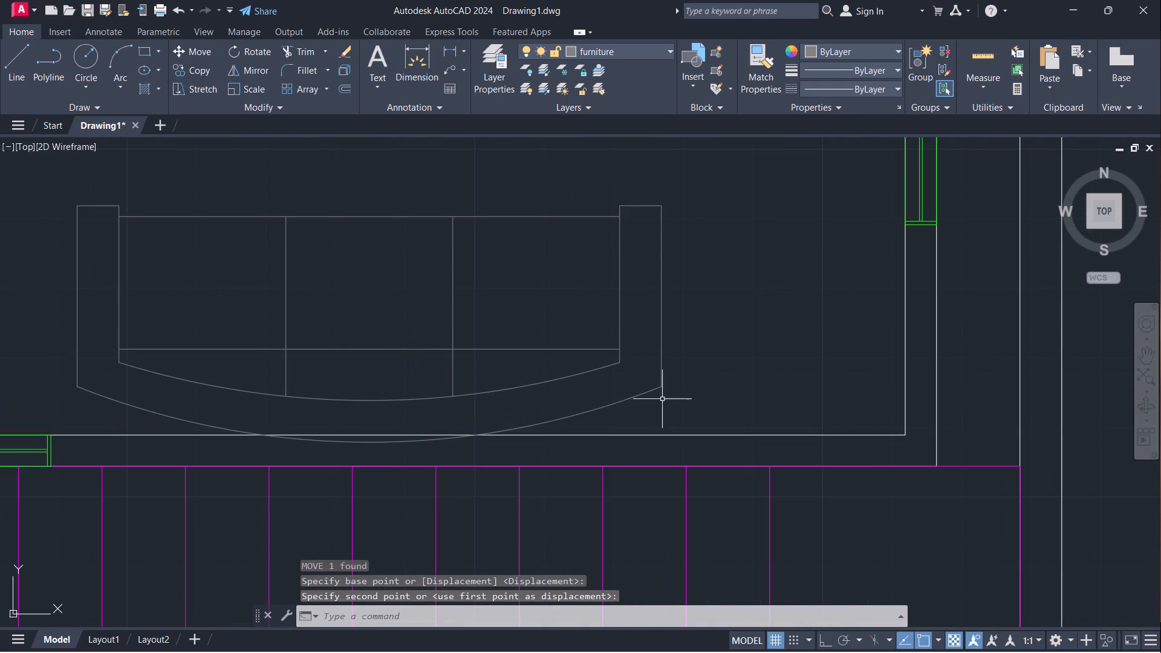
{"action": "left_click", "coordinate": [662, 410]}
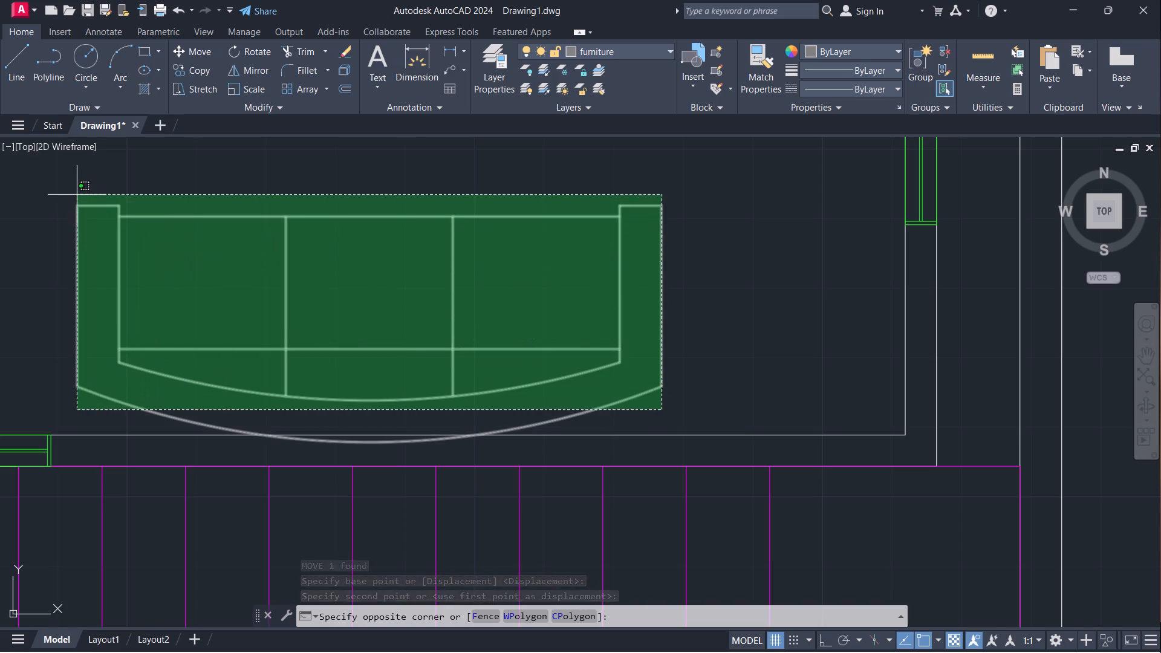
{"action": "left_click", "coordinate": [77, 195]}
{"action": "left_click", "coordinate": [251, 250]}
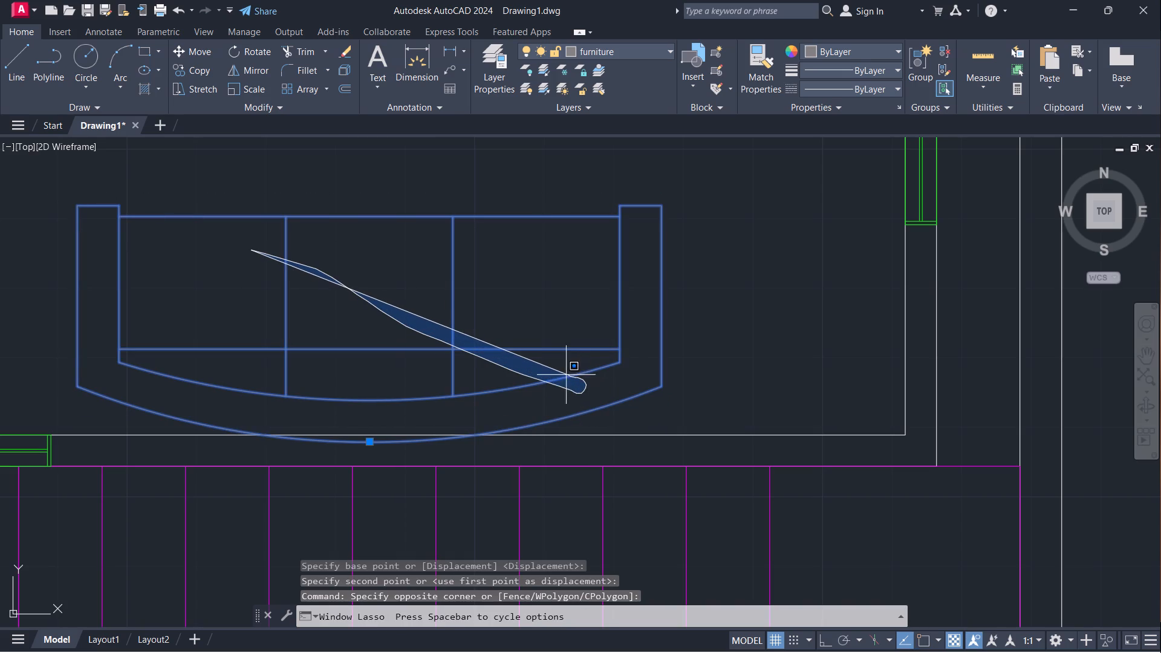
{"action": "key", "text": "m"}
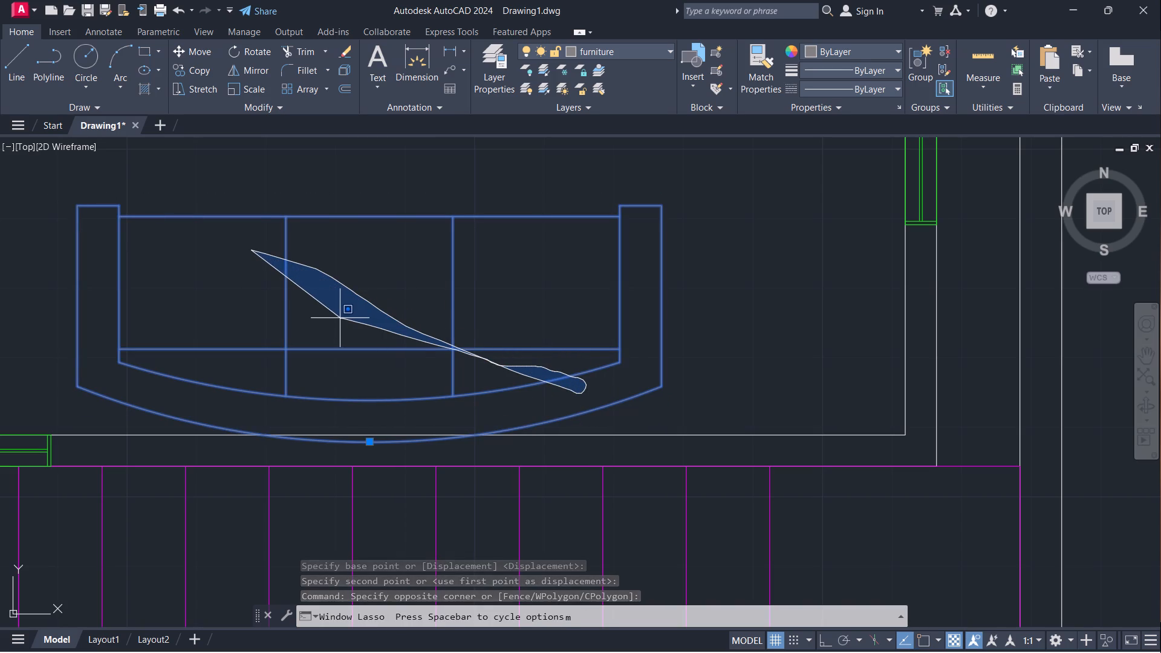
{"action": "key", "text": "Return"}
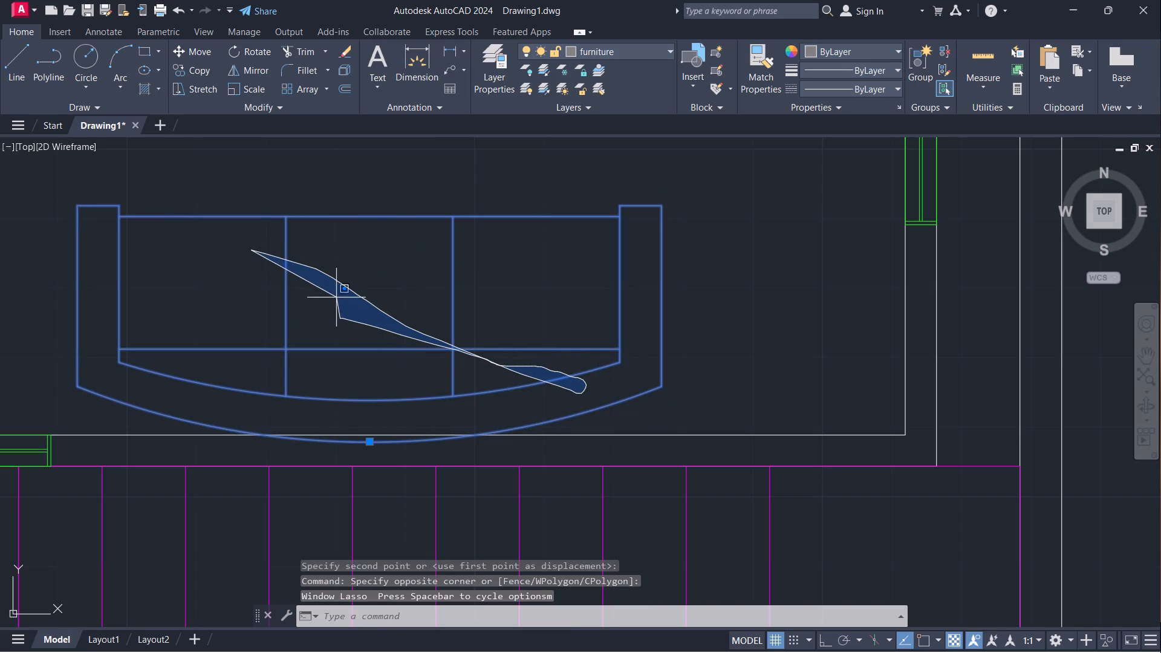
{"action": "key", "text": "space"}
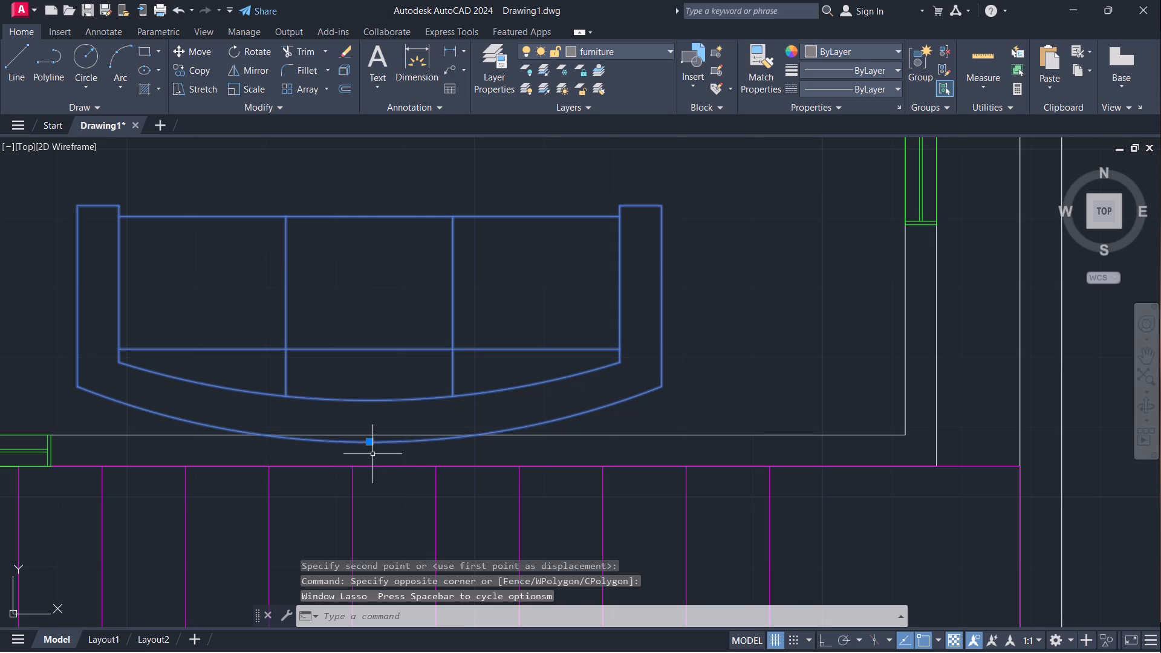
{"action": "left_click", "coordinate": [367, 446]}
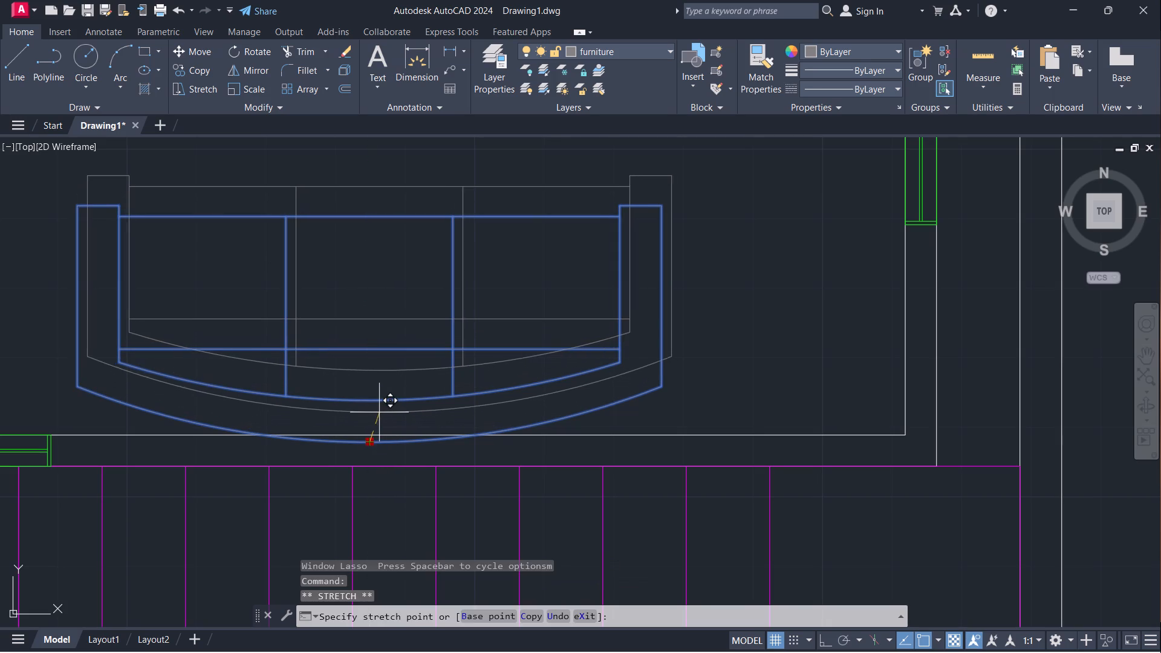
{"action": "left_click", "coordinate": [372, 420]}
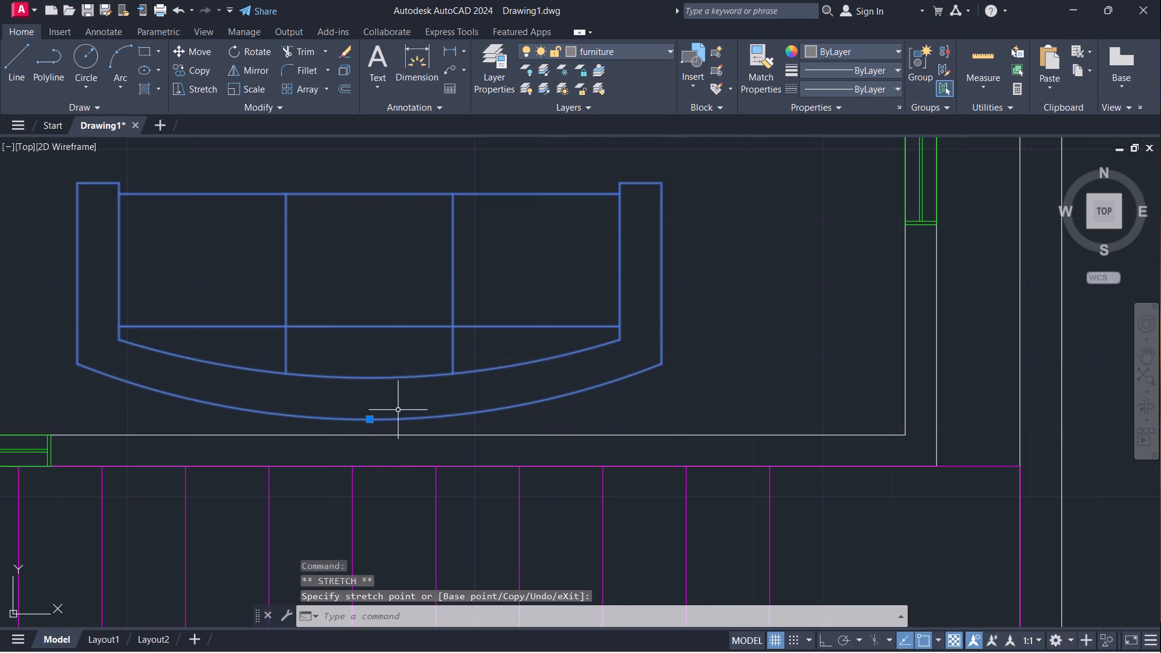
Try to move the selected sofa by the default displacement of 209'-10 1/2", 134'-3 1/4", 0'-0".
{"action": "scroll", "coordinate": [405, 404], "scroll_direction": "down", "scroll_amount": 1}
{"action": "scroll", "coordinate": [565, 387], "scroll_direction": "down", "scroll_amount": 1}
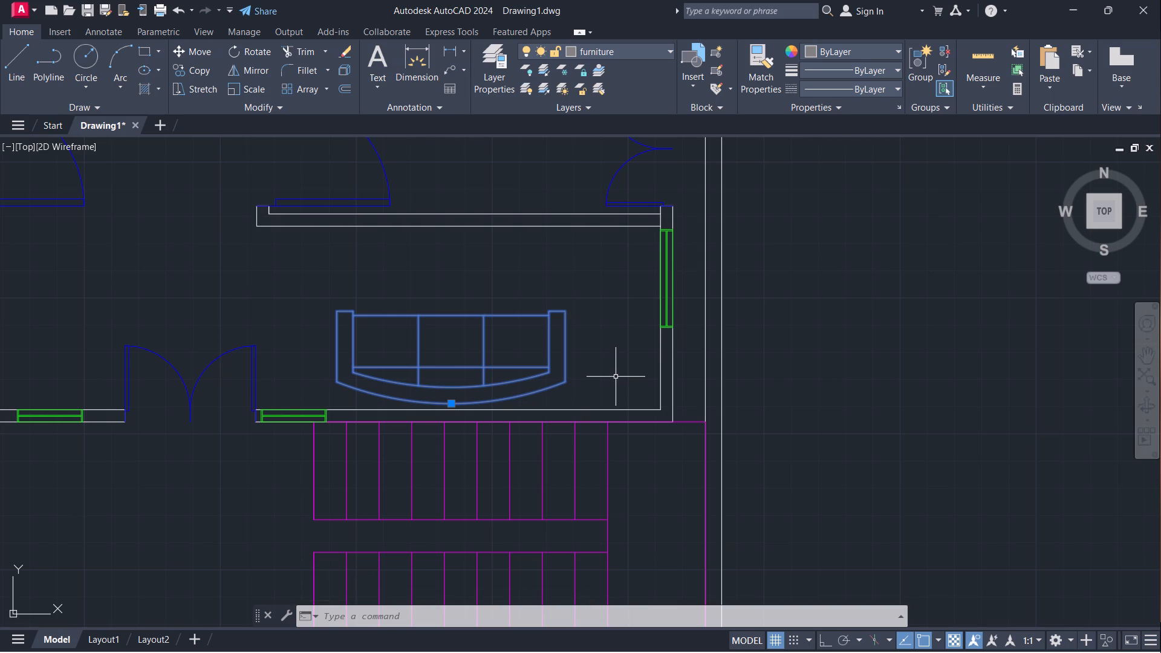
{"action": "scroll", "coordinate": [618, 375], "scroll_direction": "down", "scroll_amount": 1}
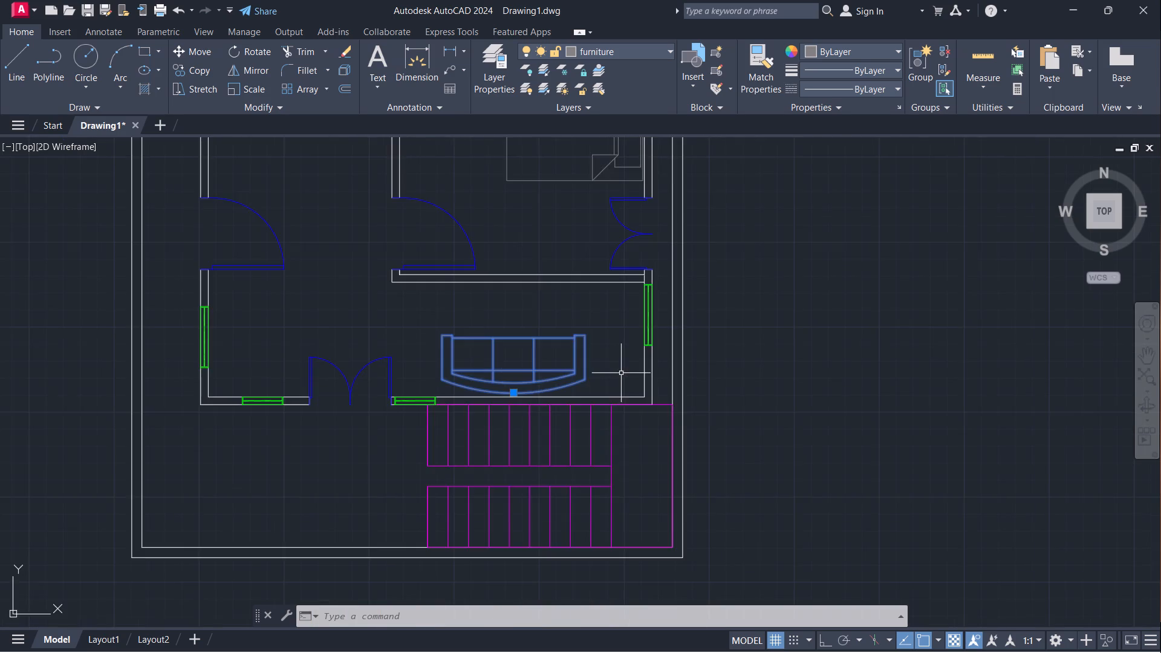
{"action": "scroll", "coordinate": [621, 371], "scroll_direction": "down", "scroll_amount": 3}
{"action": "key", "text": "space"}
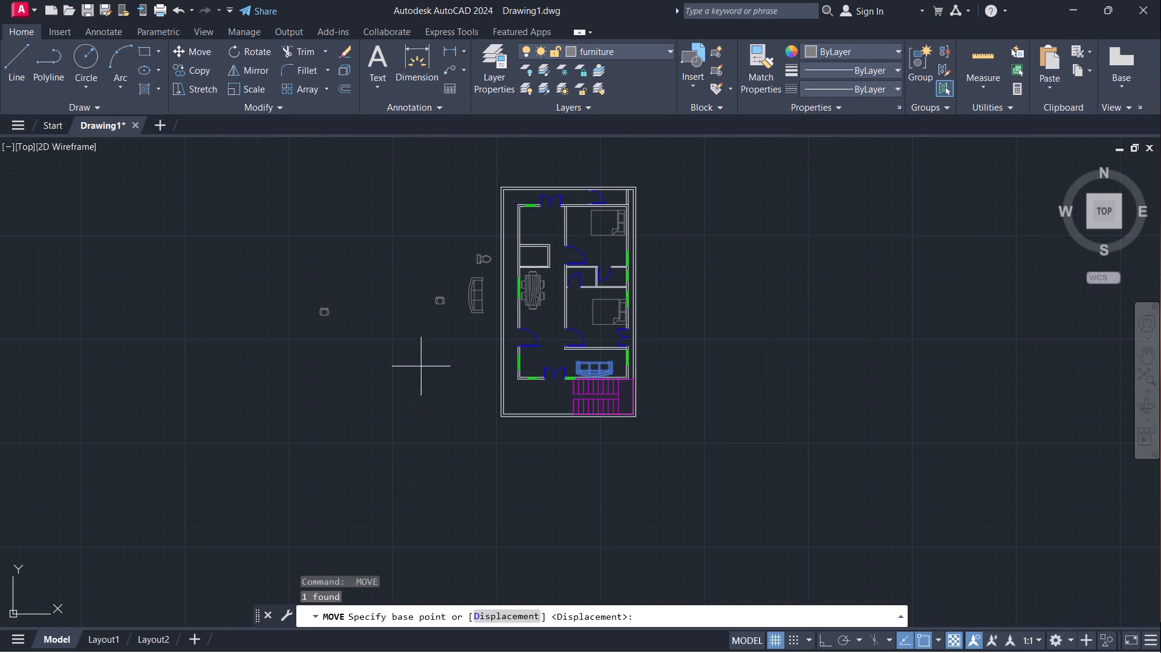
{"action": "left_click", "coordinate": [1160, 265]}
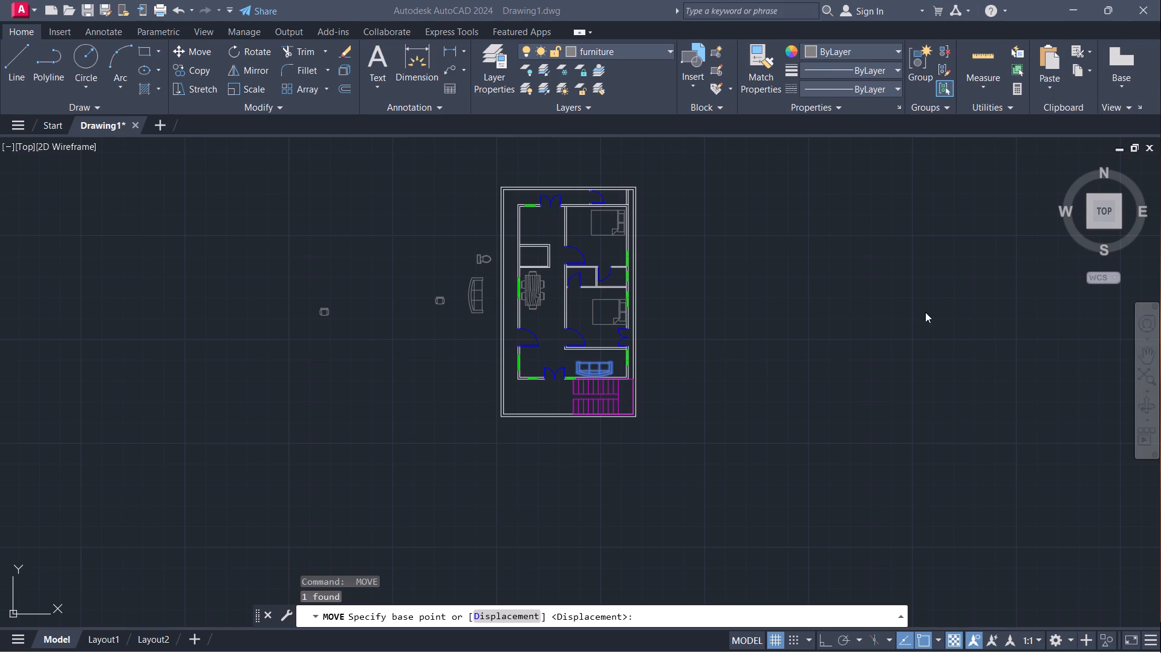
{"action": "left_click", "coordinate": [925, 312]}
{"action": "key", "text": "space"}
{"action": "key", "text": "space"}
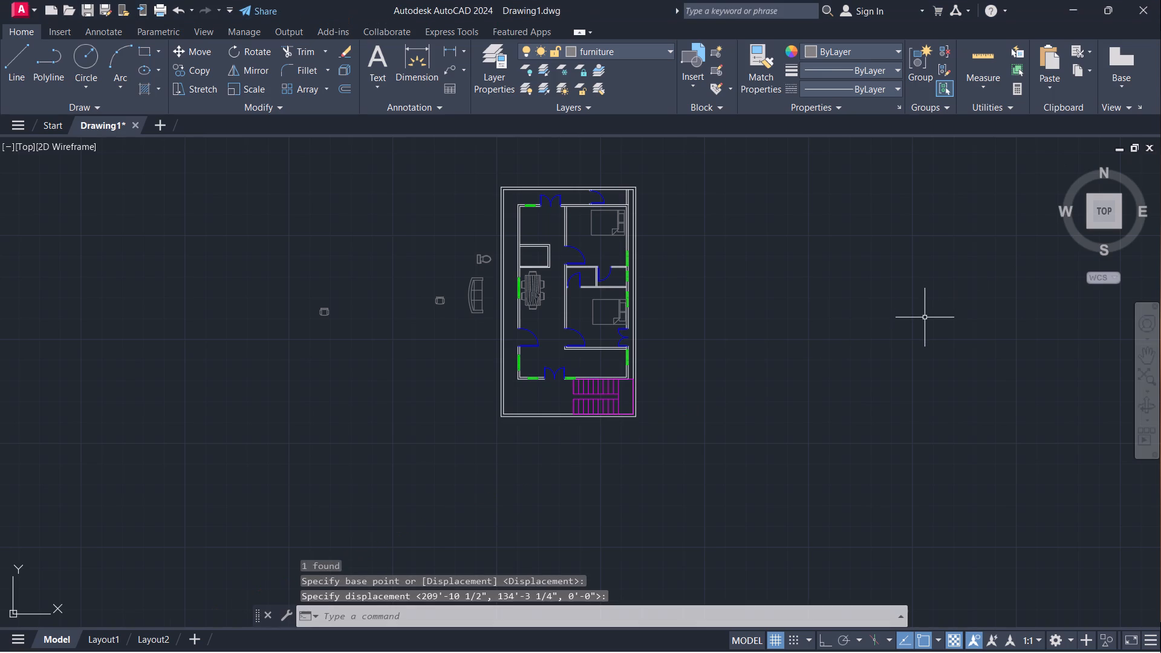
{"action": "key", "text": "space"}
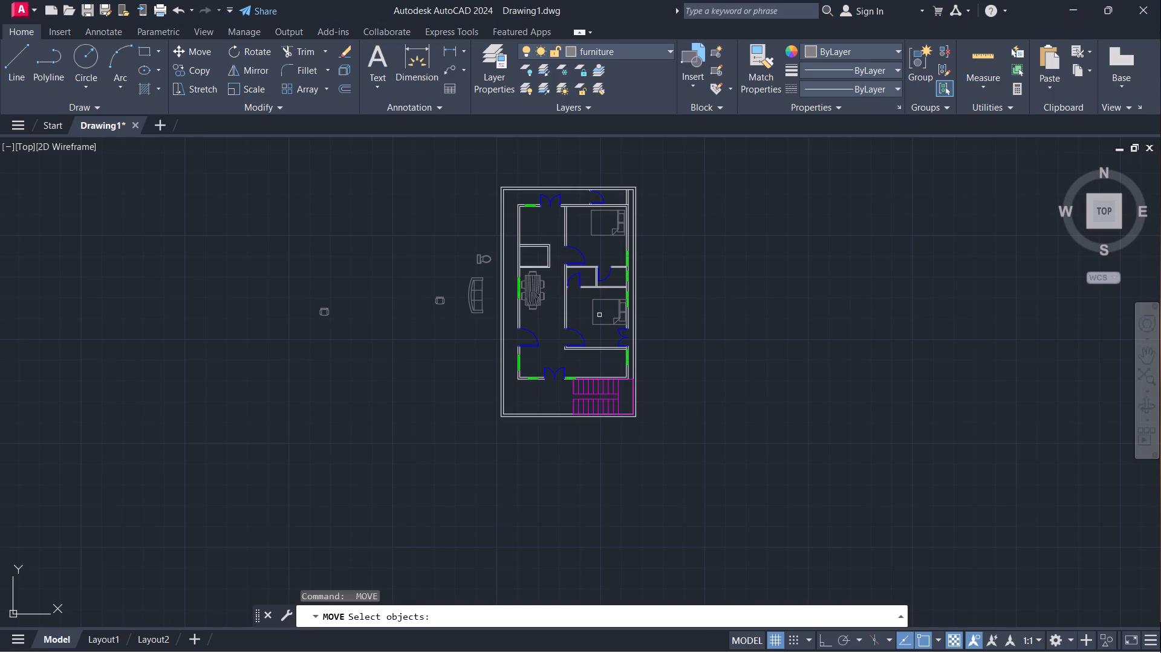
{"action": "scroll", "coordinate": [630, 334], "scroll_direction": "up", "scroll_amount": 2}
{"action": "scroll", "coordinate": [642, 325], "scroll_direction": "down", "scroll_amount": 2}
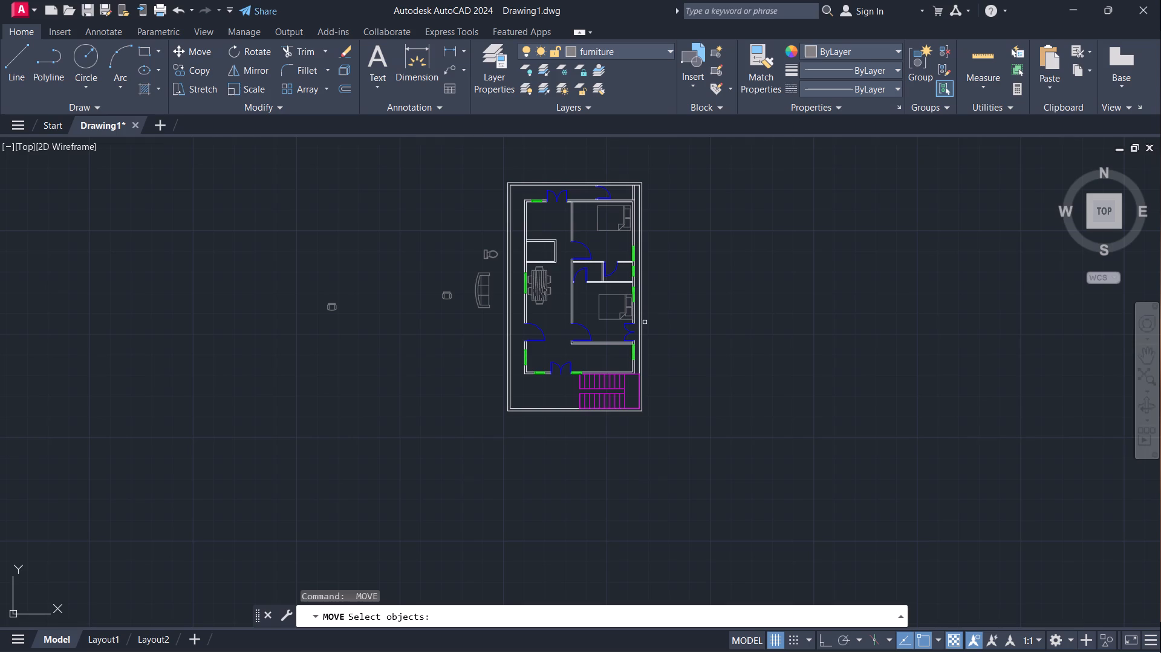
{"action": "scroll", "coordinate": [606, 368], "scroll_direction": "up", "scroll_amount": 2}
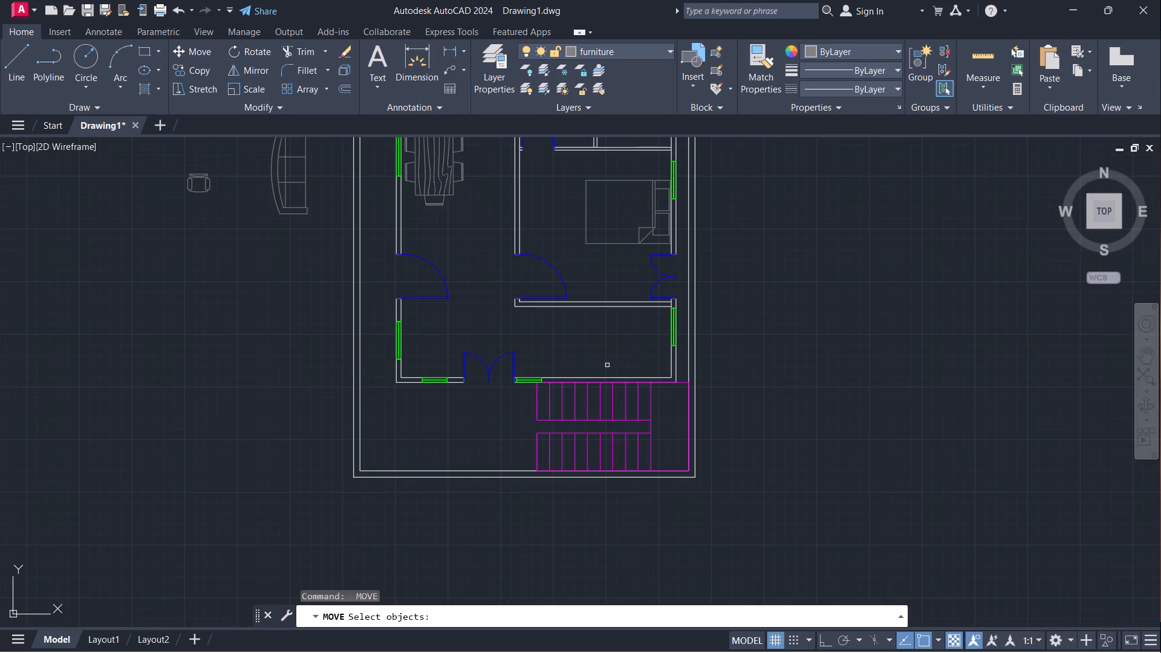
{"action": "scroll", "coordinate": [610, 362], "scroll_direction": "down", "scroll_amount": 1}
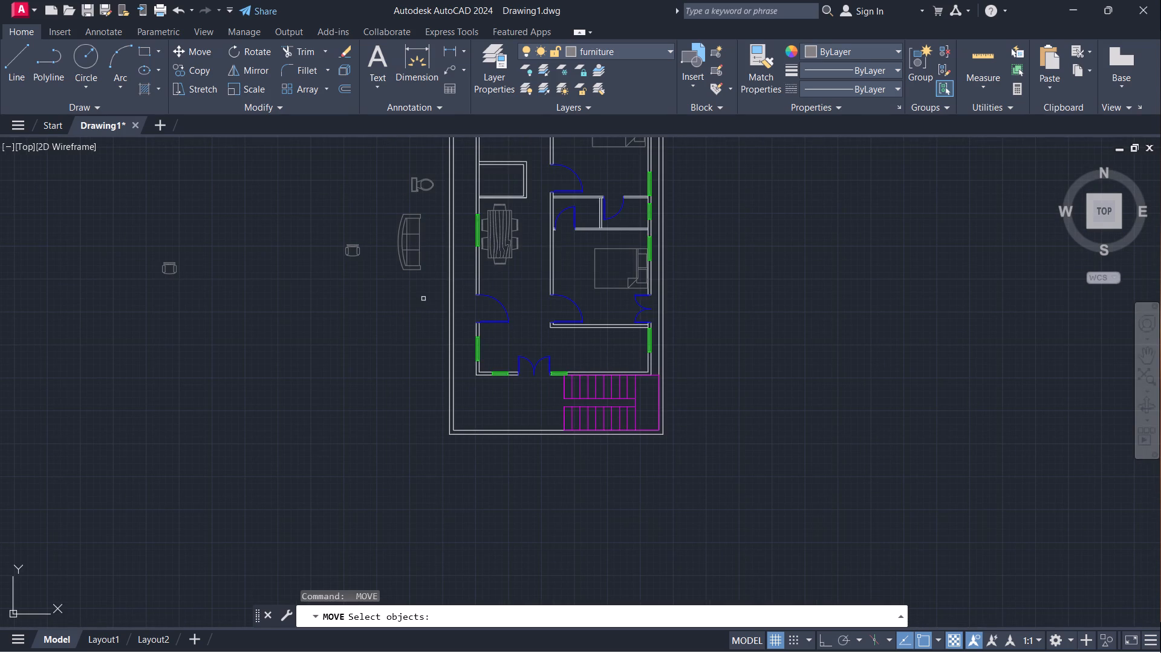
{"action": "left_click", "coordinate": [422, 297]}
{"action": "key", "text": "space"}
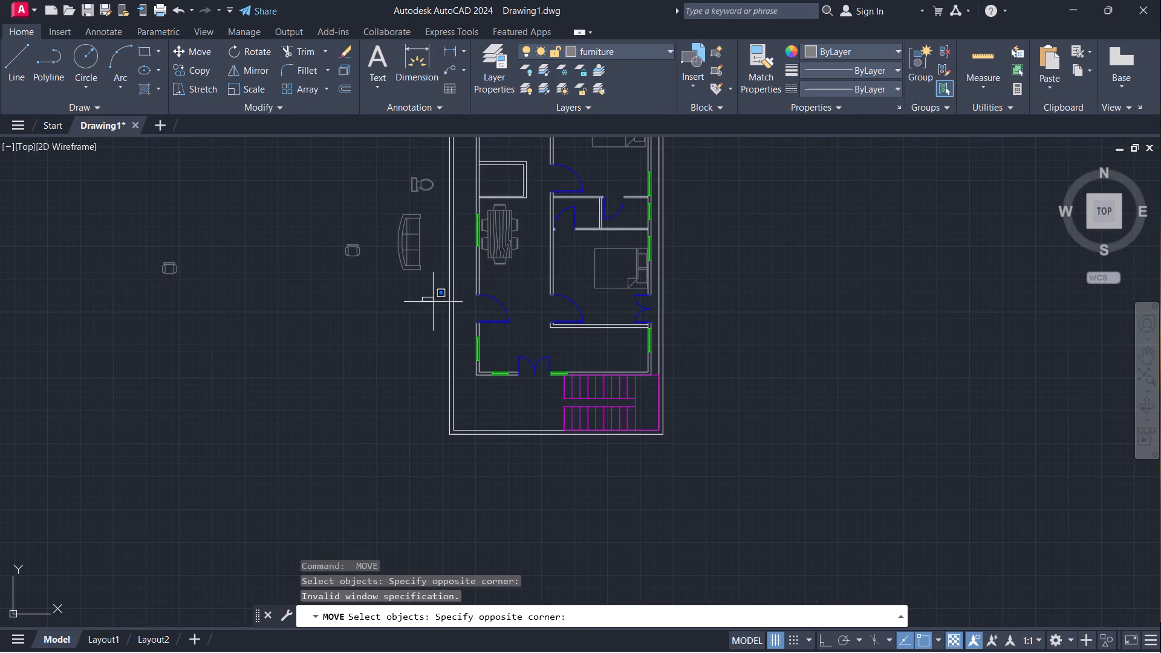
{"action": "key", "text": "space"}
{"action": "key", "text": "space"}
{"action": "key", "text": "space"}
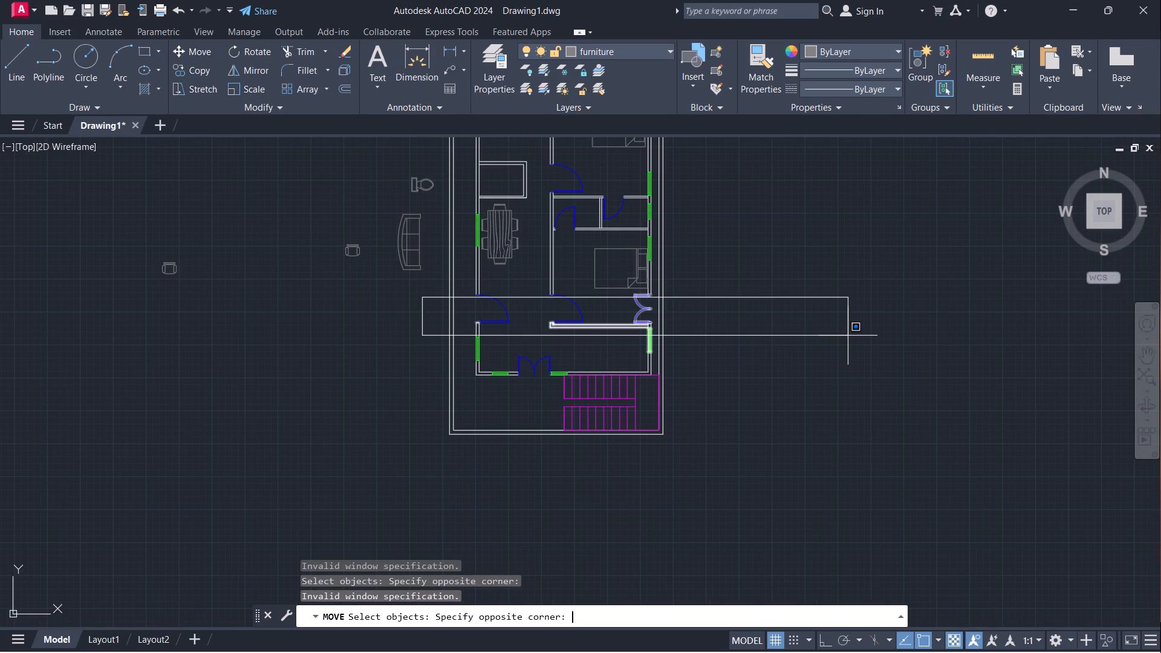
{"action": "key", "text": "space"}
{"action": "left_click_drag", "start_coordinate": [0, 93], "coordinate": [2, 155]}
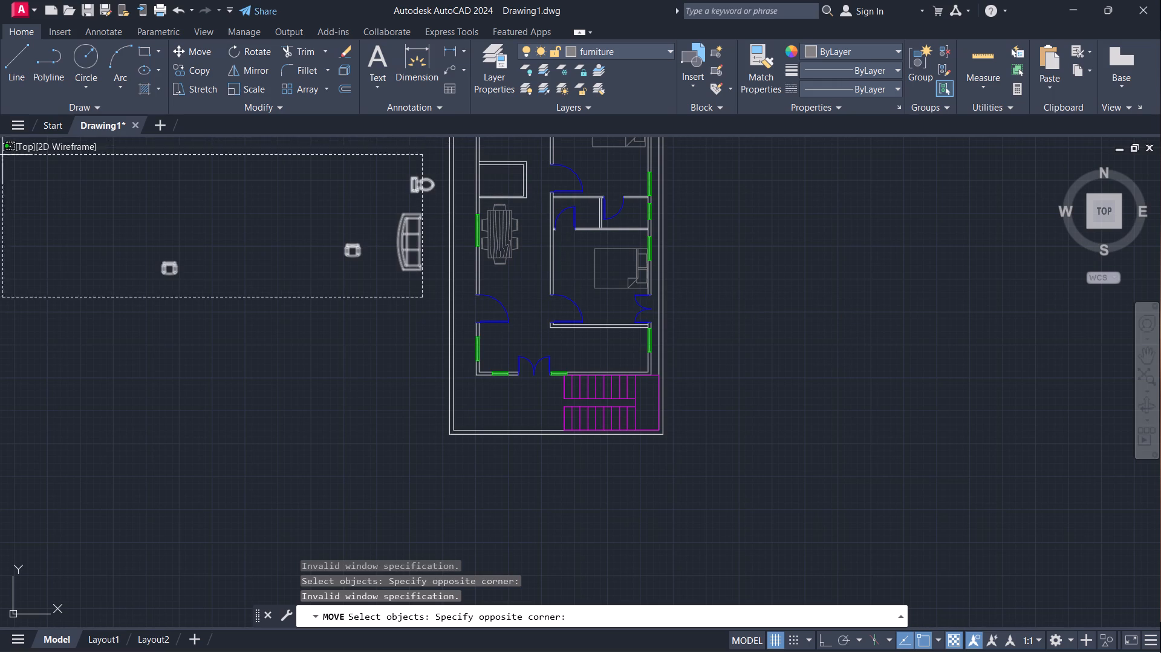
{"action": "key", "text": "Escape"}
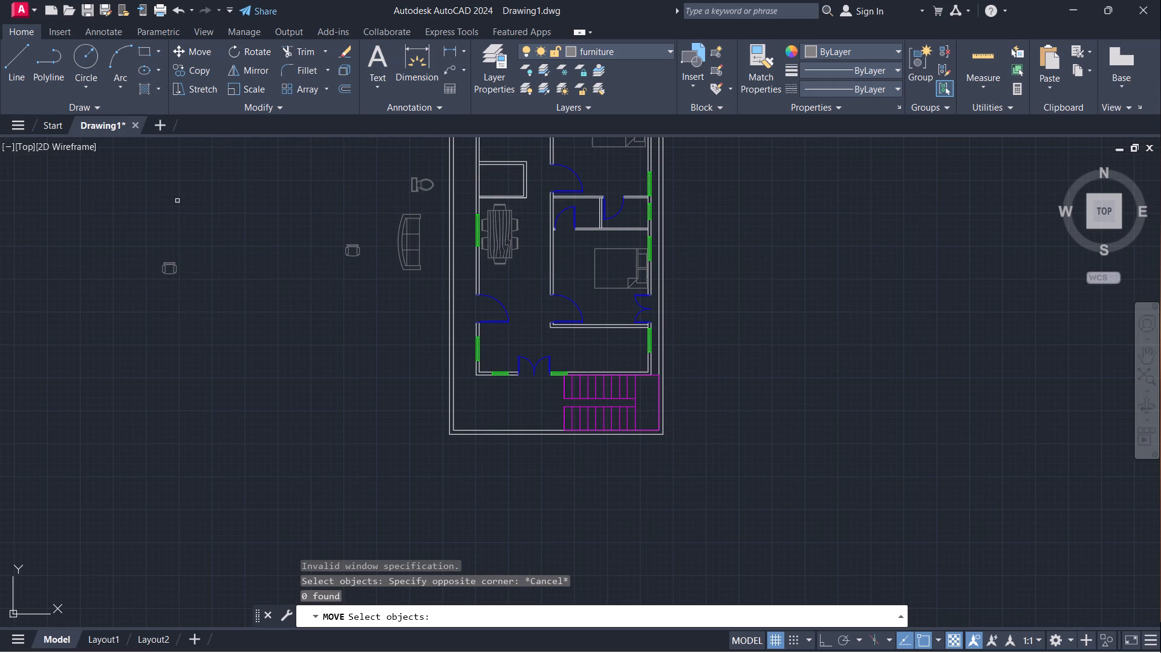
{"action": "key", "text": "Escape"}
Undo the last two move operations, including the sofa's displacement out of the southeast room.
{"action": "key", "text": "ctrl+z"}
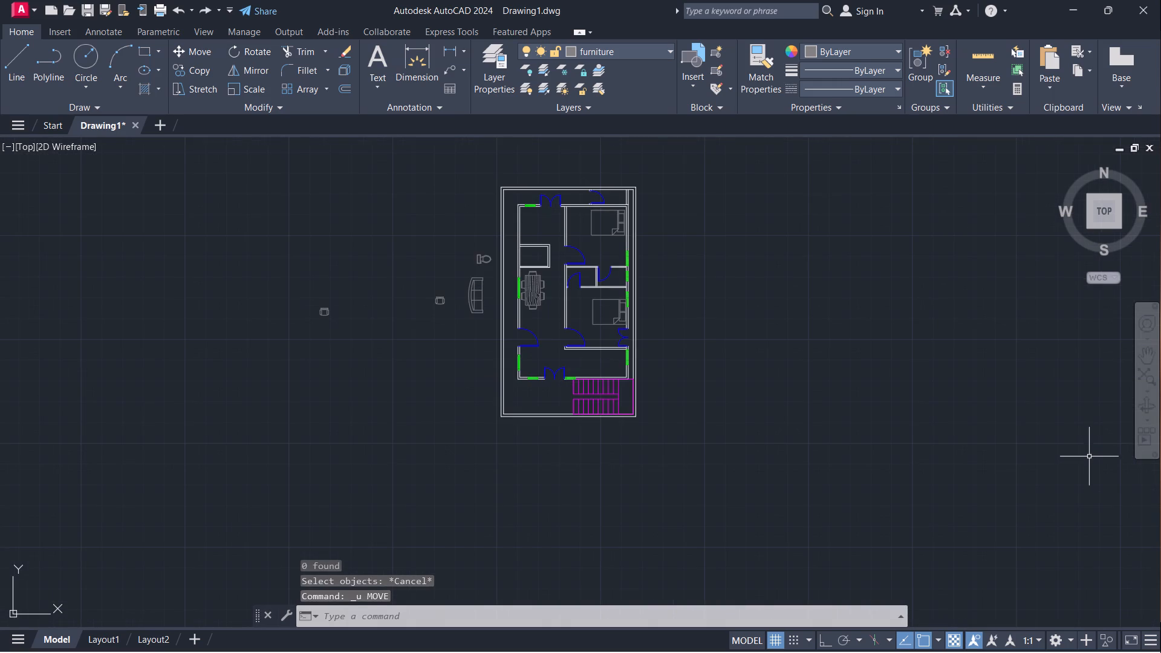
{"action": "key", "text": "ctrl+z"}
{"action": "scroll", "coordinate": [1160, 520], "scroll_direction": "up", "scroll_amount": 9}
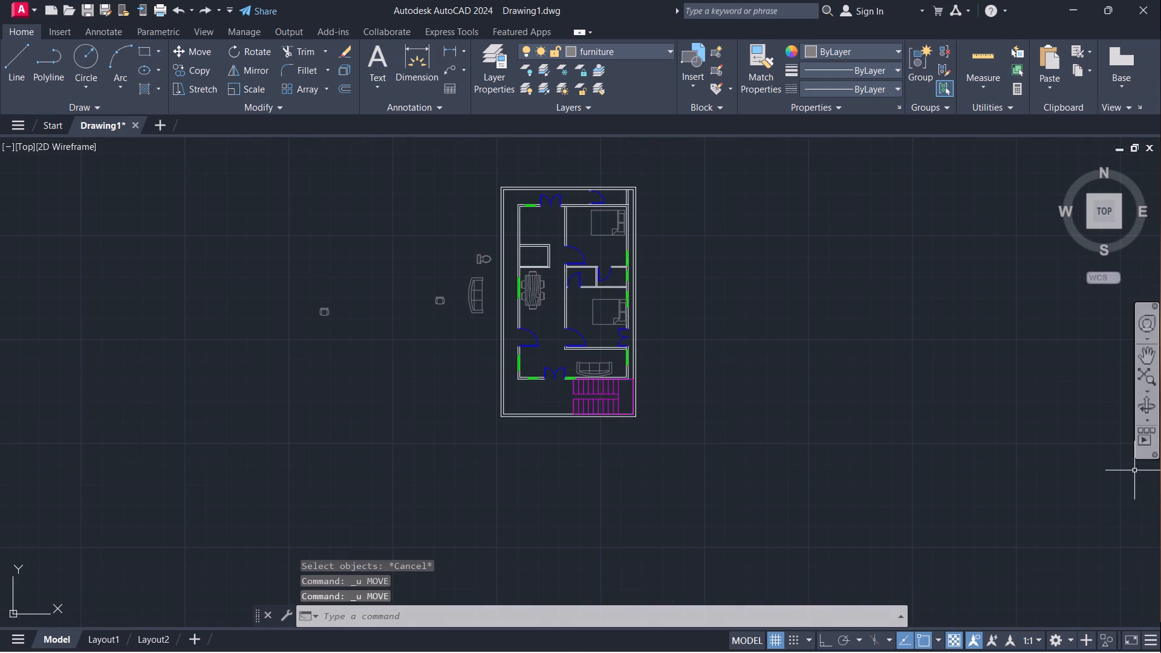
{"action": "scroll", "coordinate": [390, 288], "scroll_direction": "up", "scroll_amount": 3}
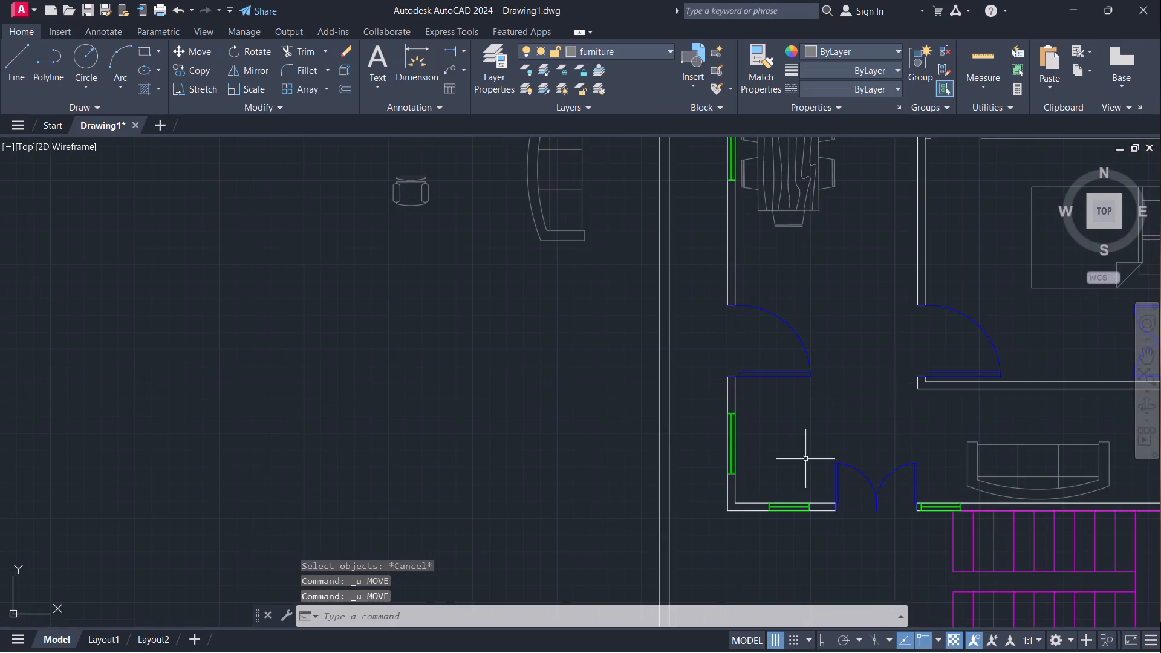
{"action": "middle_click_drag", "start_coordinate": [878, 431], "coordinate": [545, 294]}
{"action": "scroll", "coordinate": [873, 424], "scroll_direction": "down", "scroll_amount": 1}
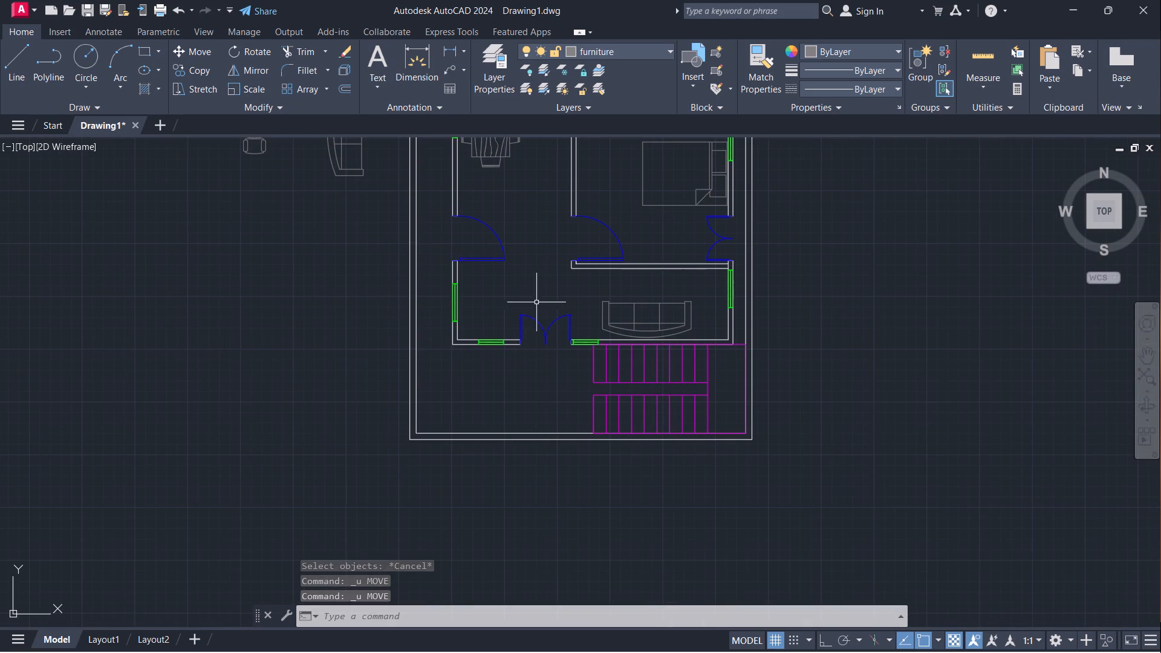
Move the southeast room's sofa into the empty space well east of the plan, using the midpoint of its seat's back edge.
{"action": "scroll", "coordinate": [513, 286], "scroll_direction": "down", "scroll_amount": 1}
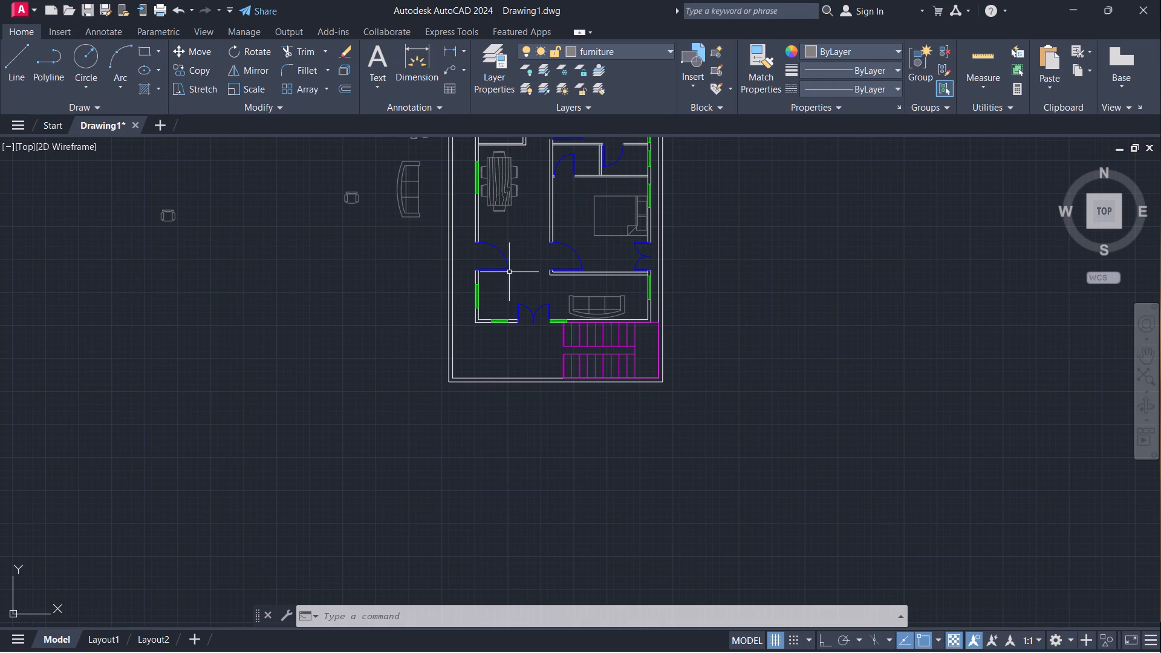
{"action": "middle_click_drag", "start_coordinate": [504, 339], "coordinate": [589, 385]}
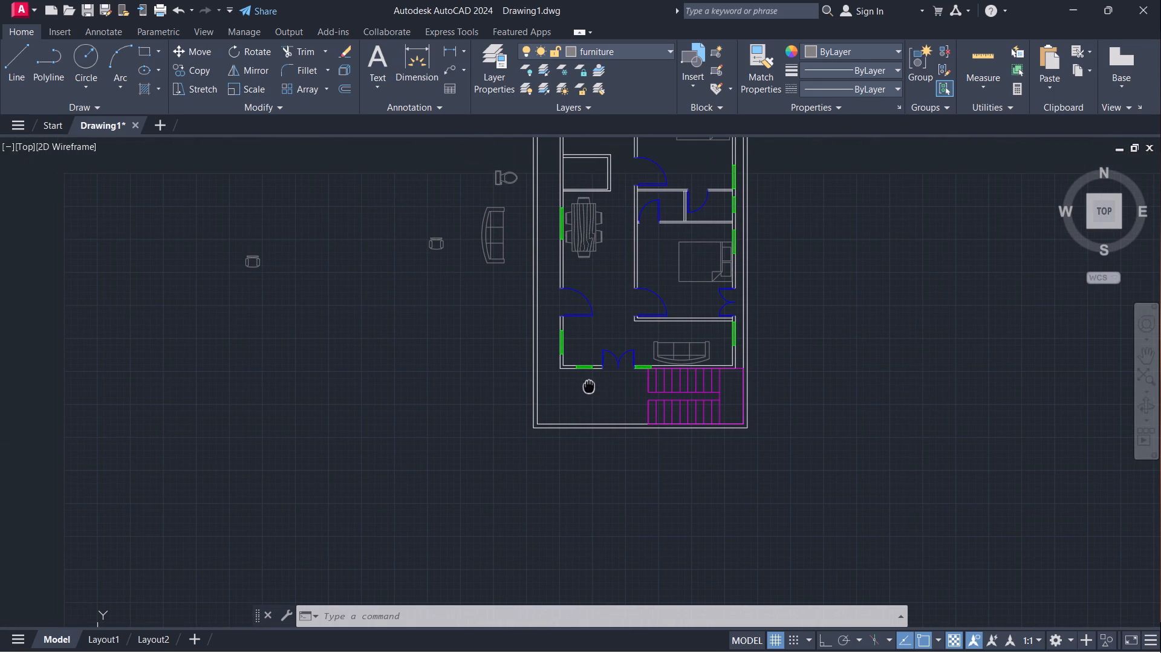
{"action": "scroll", "coordinate": [711, 394], "scroll_direction": "up", "scroll_amount": 2}
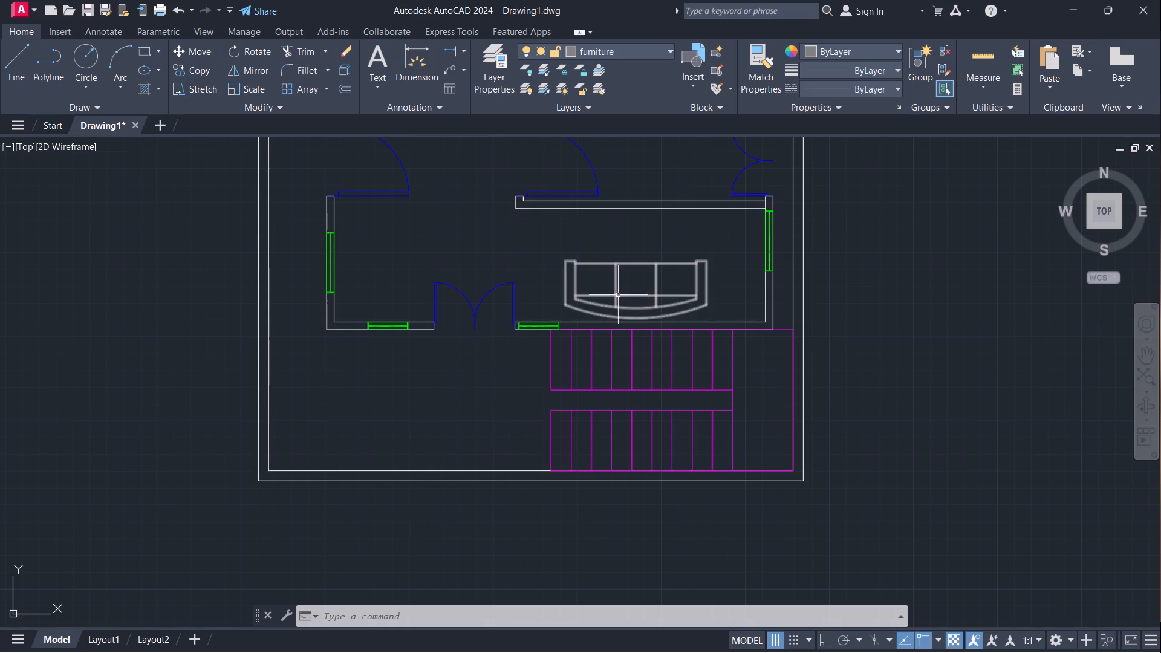
{"action": "scroll", "coordinate": [706, 301], "scroll_direction": "up", "scroll_amount": 3}
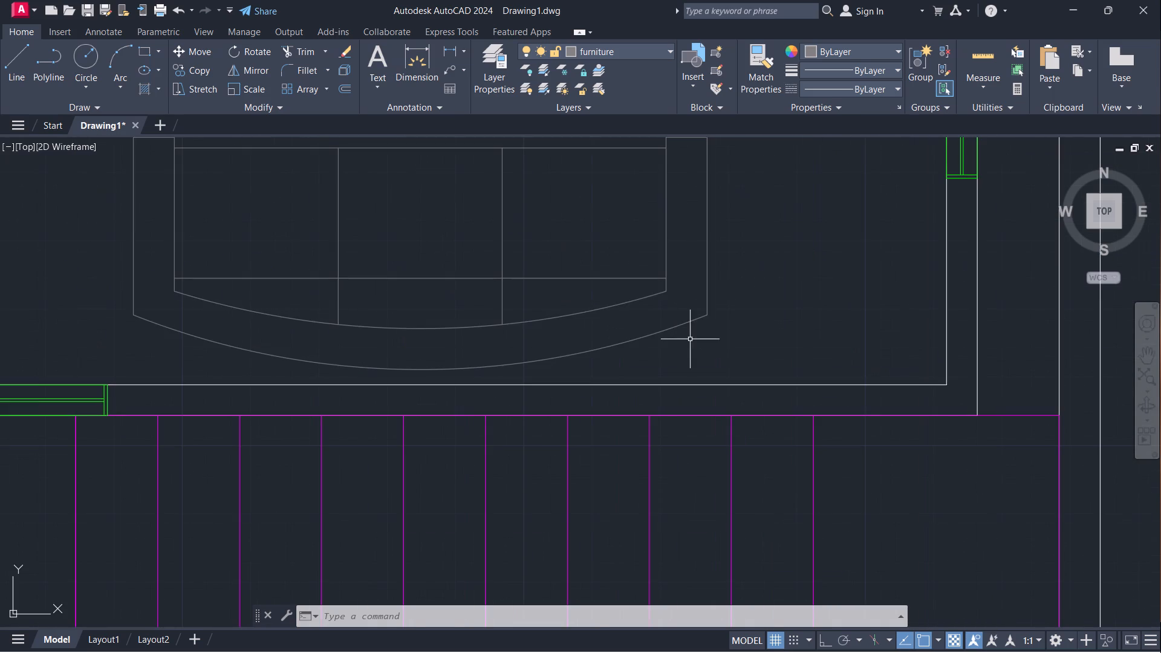
{"action": "left_click", "coordinate": [689, 340]}
{"action": "left_click", "coordinate": [93, 160]}
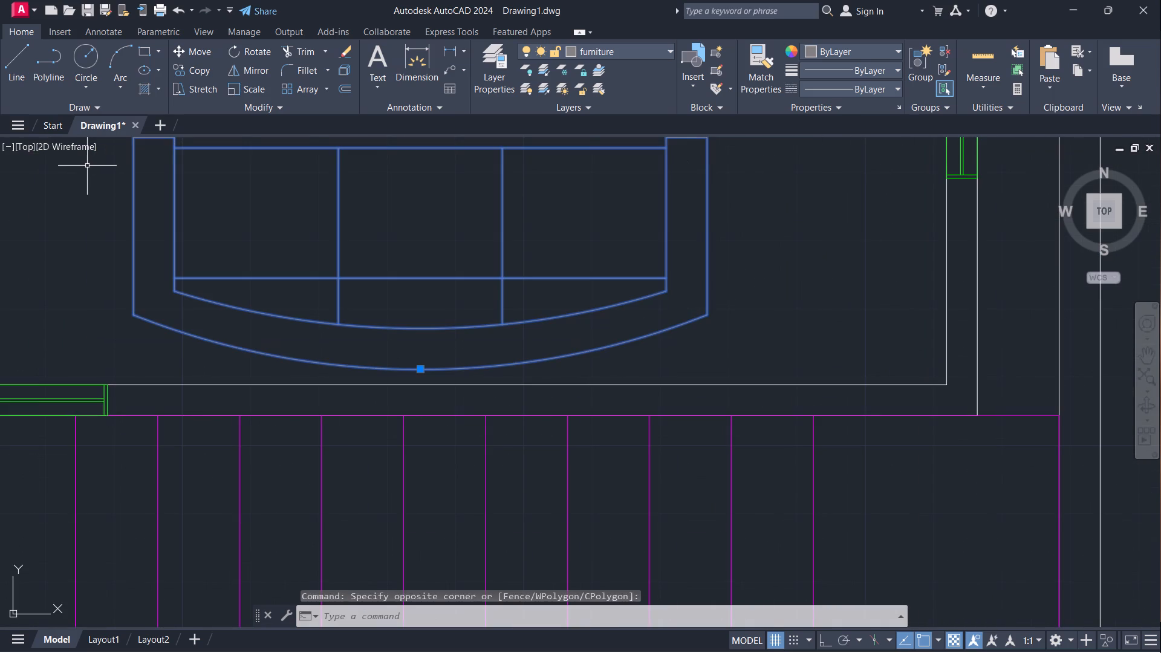
{"action": "key", "text": "m"}
{"action": "key", "text": "Return"}
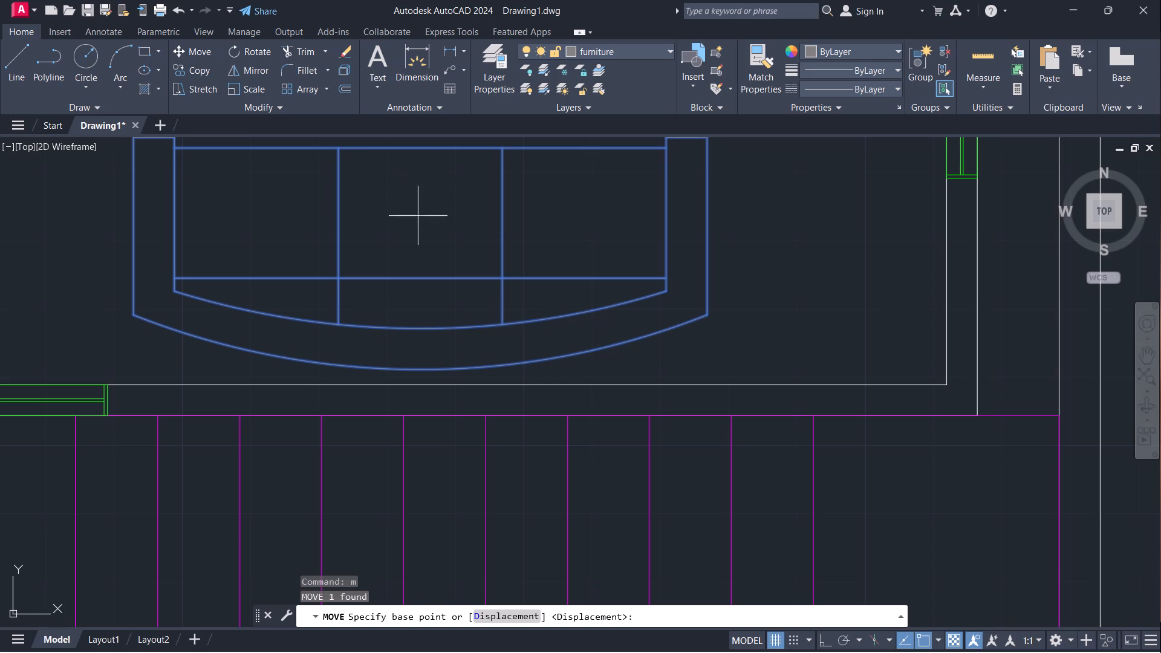
{"action": "left_click", "coordinate": [424, 280]}
{"action": "scroll", "coordinate": [233, 282], "scroll_direction": "down", "scroll_amount": 2}
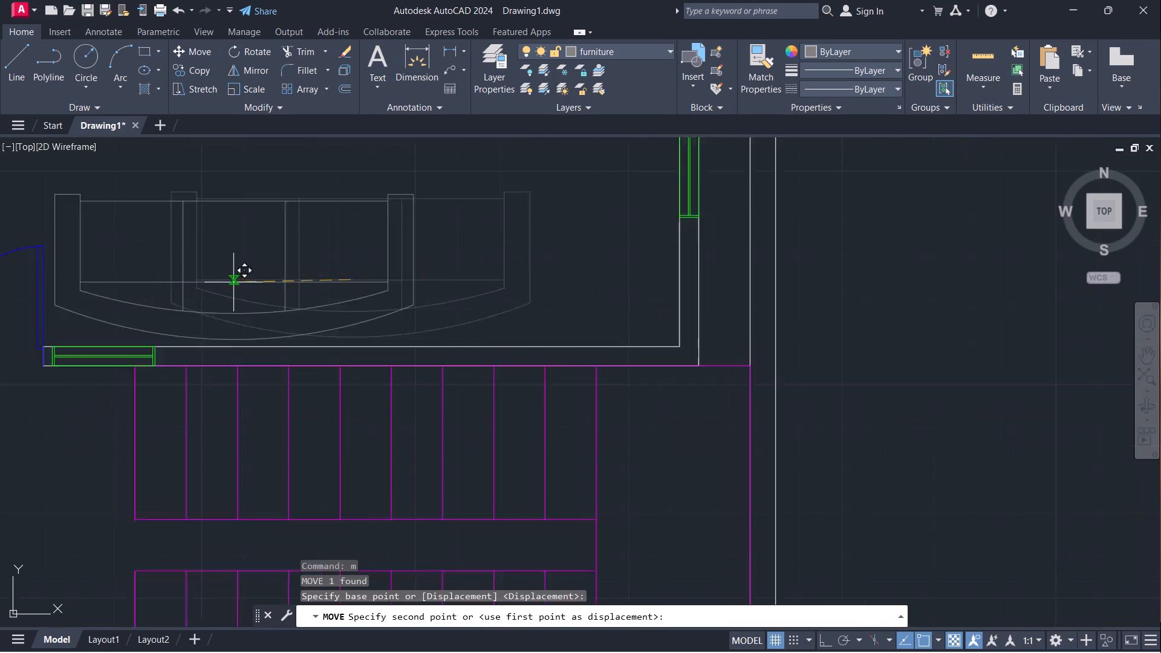
{"action": "scroll", "coordinate": [233, 282], "scroll_direction": "down", "scroll_amount": 2}
{"action": "scroll", "coordinate": [345, 310], "scroll_direction": "down", "scroll_amount": 4}
{"action": "left_click", "coordinate": [512, 307]}
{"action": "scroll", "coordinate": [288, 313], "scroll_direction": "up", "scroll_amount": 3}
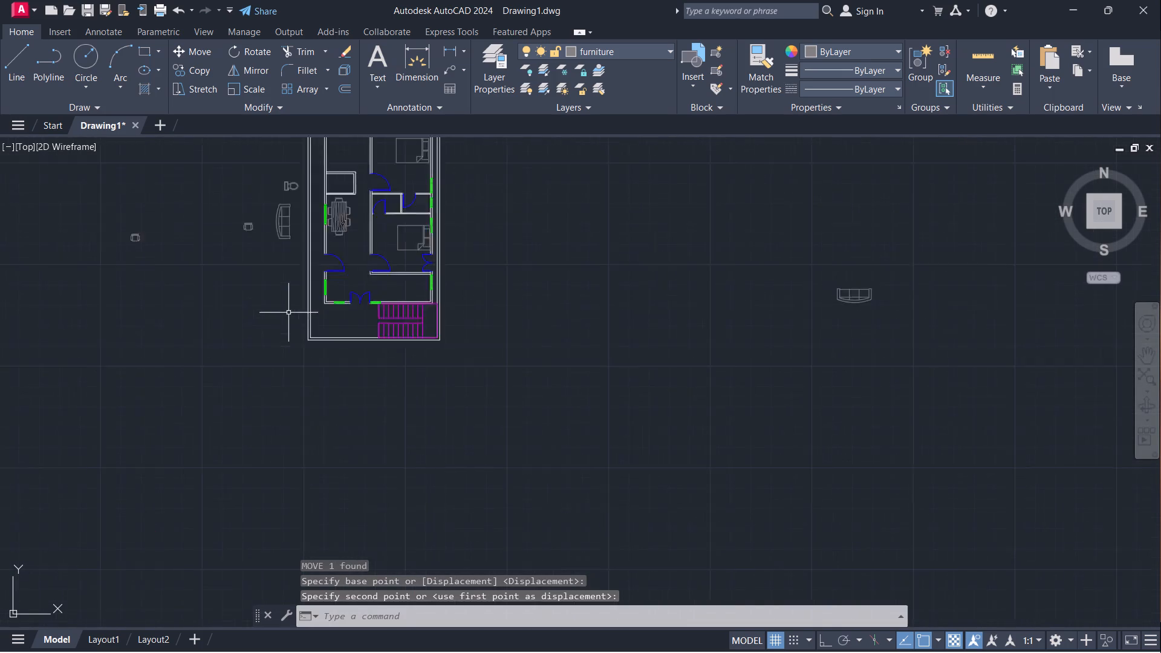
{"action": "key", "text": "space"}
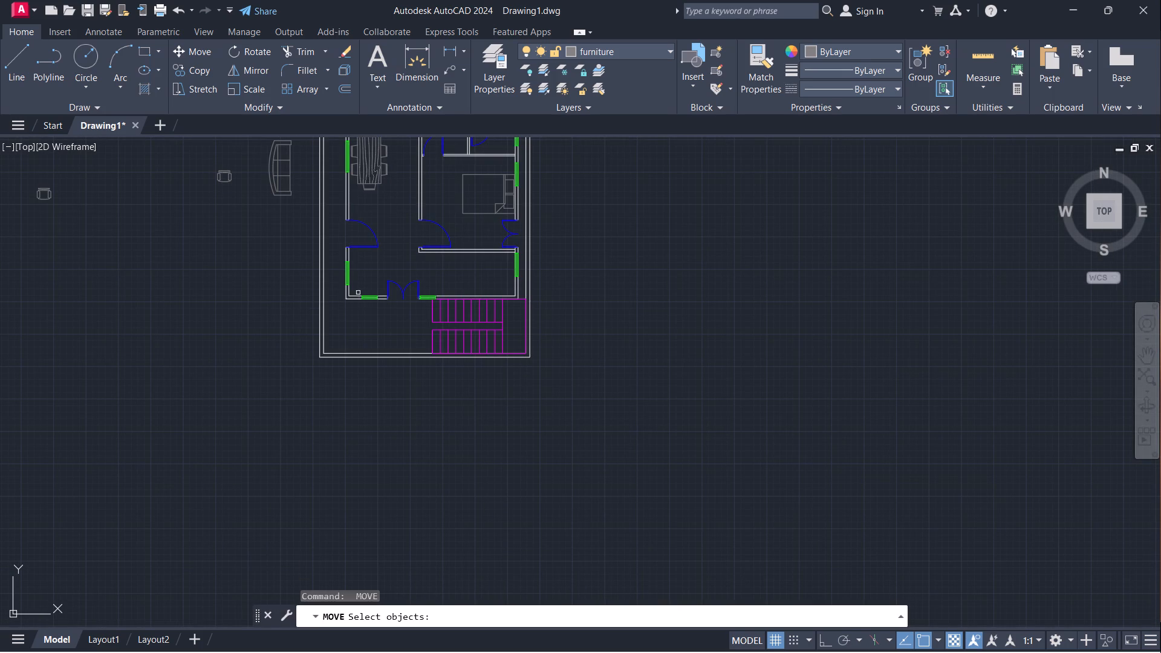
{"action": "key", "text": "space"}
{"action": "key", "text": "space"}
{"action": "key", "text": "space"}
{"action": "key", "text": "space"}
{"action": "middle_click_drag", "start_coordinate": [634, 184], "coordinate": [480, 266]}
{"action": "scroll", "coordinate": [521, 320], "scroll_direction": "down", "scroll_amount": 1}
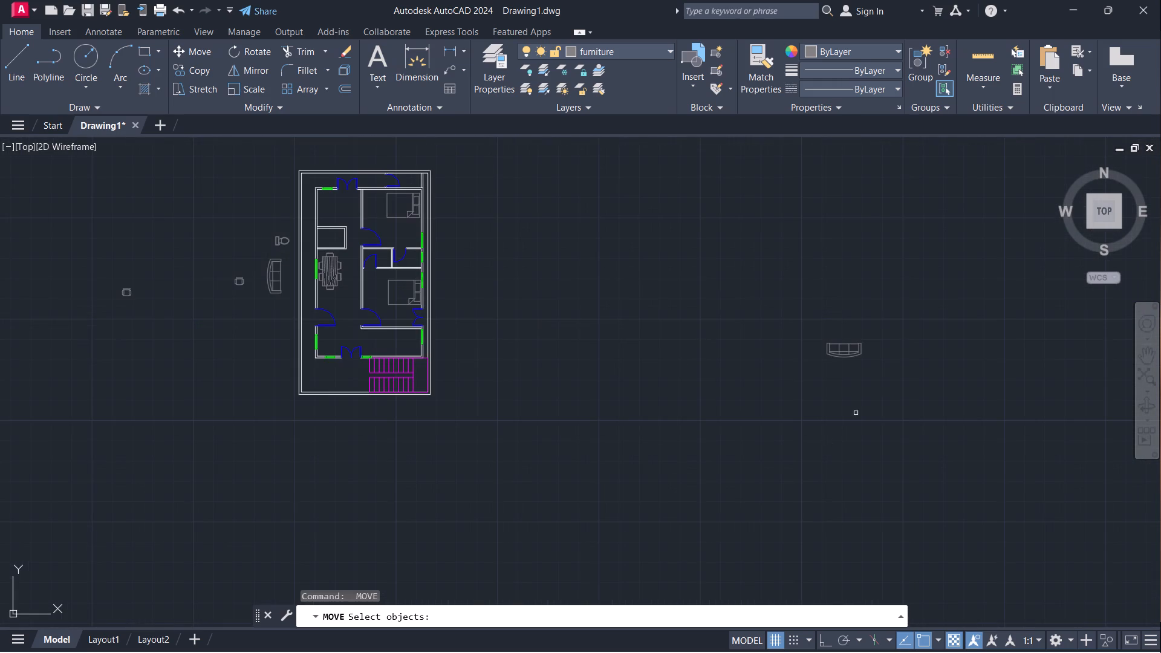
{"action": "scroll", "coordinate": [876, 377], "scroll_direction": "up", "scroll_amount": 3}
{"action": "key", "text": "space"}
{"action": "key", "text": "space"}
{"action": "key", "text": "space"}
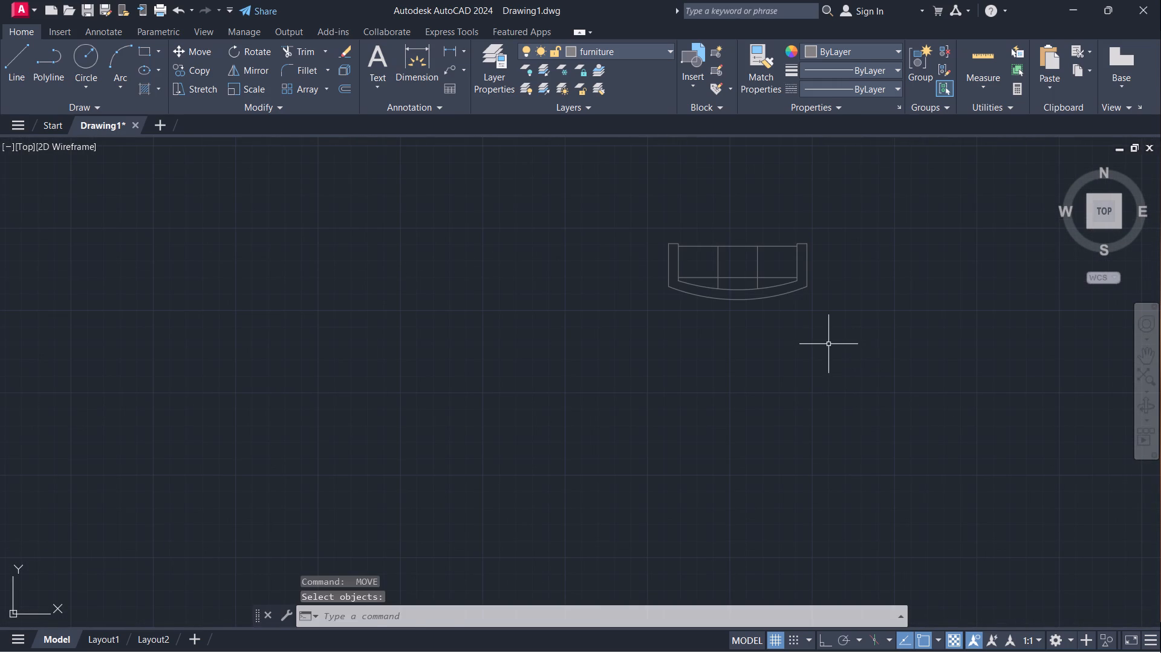
Scale the sofa east of the plan by a factor of 3 from the outer southwest corner of its west arm.
{"action": "left_click", "coordinate": [827, 345]}
{"action": "left_click", "coordinate": [585, 197]}
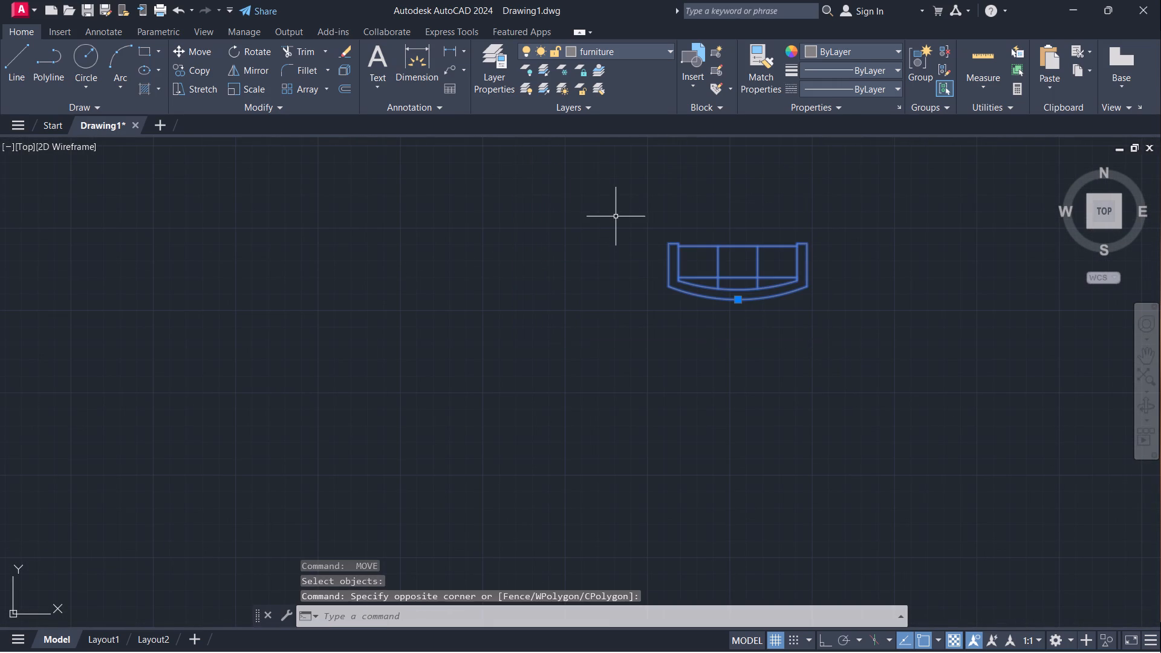
{"action": "key", "text": "s"}
{"action": "key", "text": "c"}
{"action": "key", "text": "Return"}
{"action": "scroll", "coordinate": [655, 286], "scroll_direction": "up", "scroll_amount": 2}
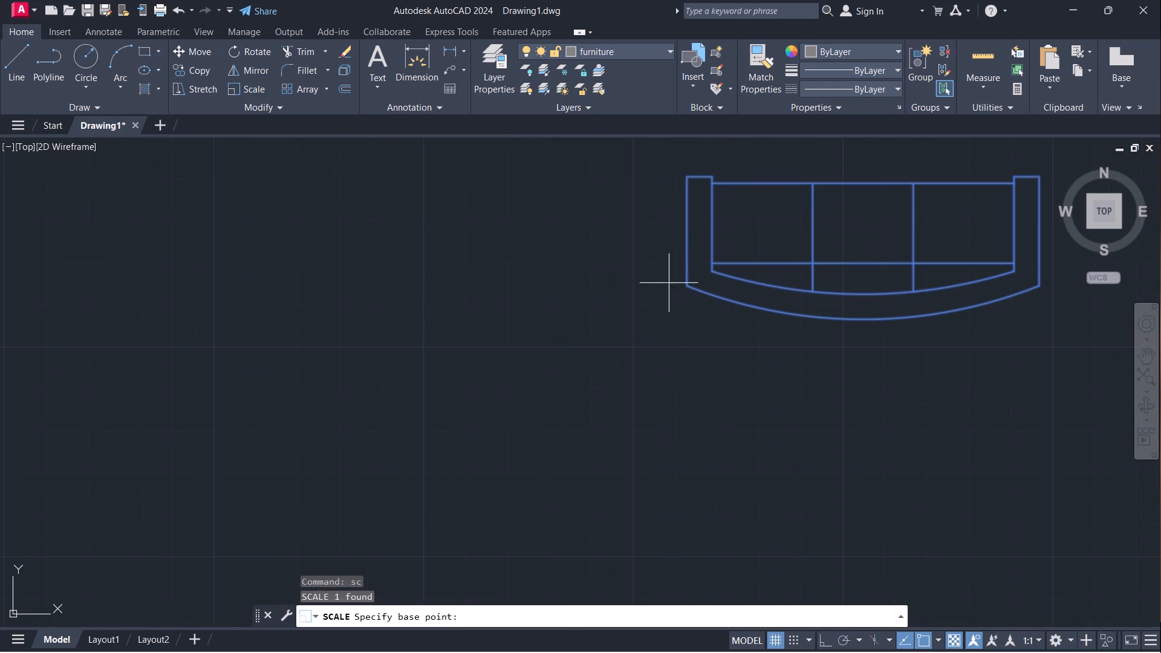
{"action": "left_click", "coordinate": [686, 287]}
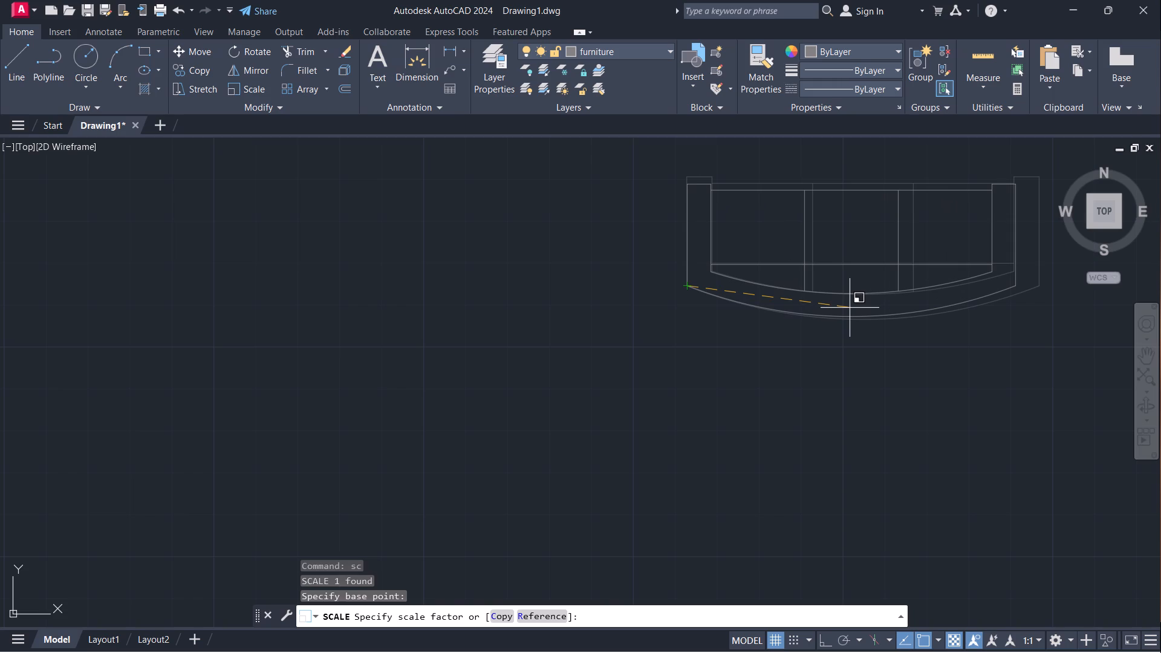
{"action": "key", "text": "3"}
{"action": "key", "text": "Return"}
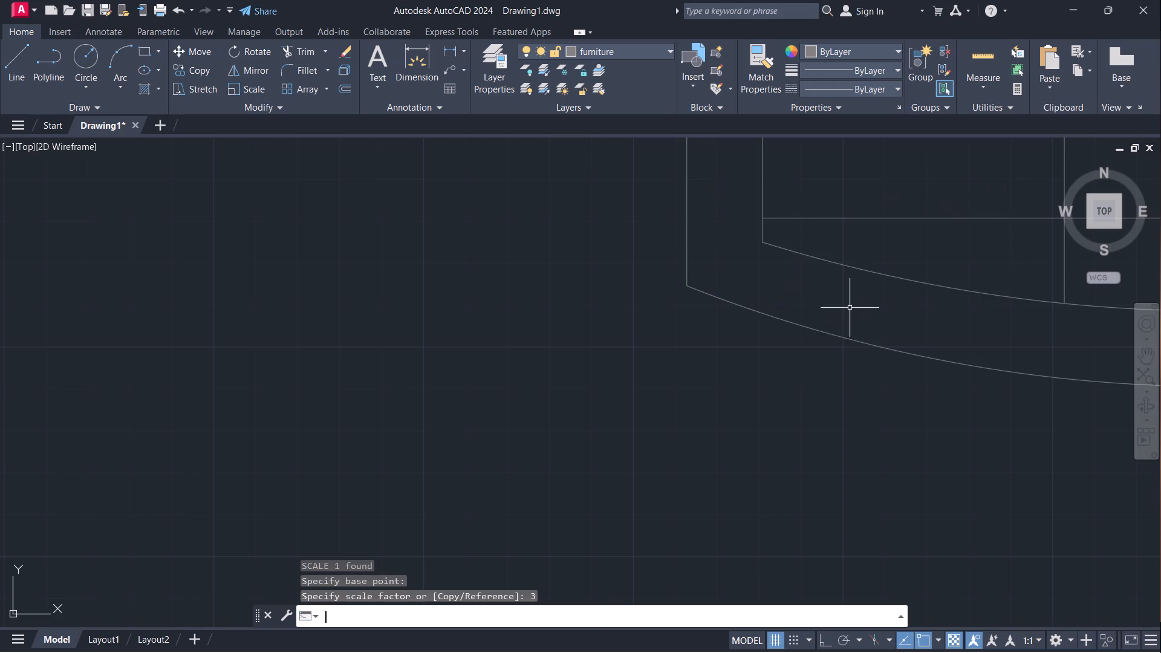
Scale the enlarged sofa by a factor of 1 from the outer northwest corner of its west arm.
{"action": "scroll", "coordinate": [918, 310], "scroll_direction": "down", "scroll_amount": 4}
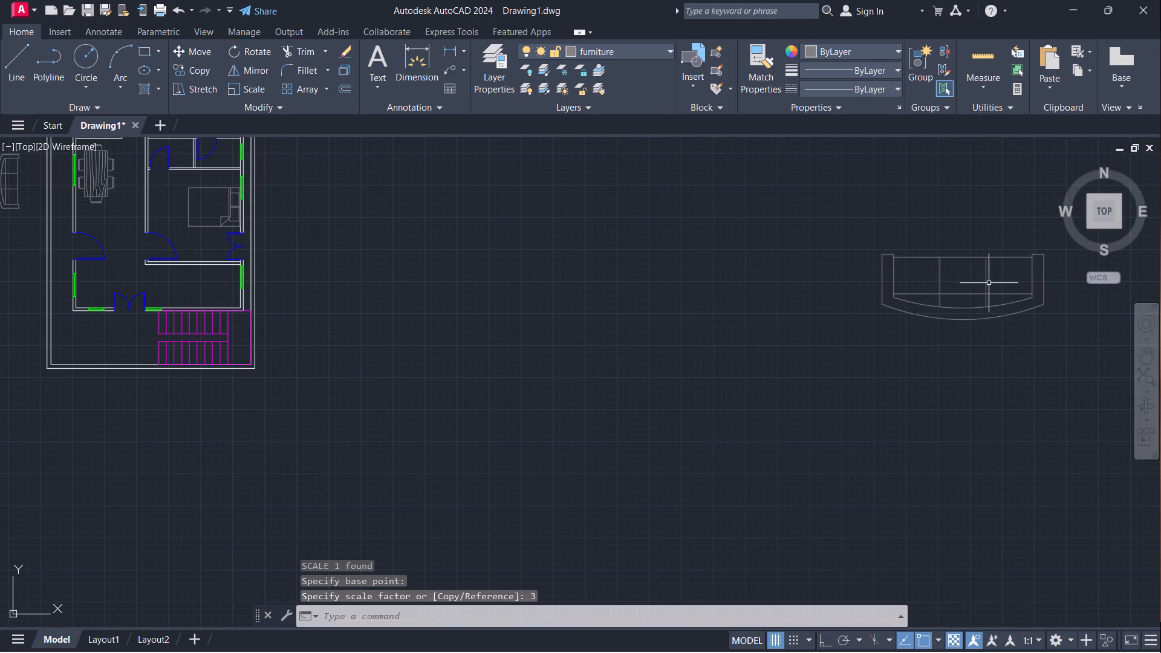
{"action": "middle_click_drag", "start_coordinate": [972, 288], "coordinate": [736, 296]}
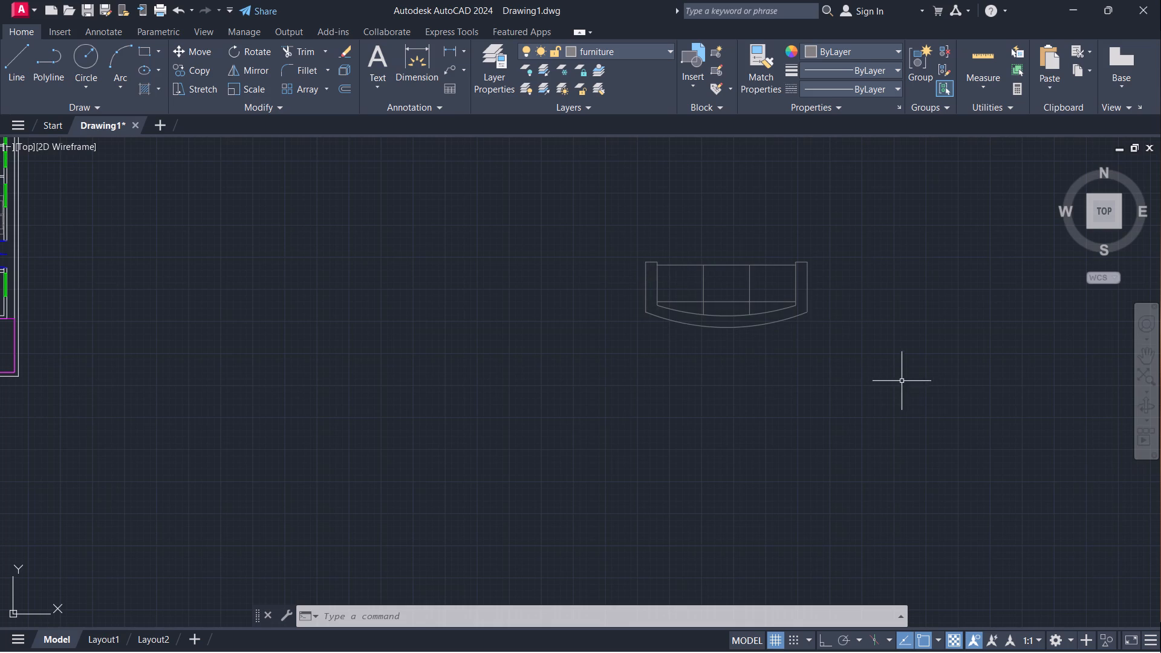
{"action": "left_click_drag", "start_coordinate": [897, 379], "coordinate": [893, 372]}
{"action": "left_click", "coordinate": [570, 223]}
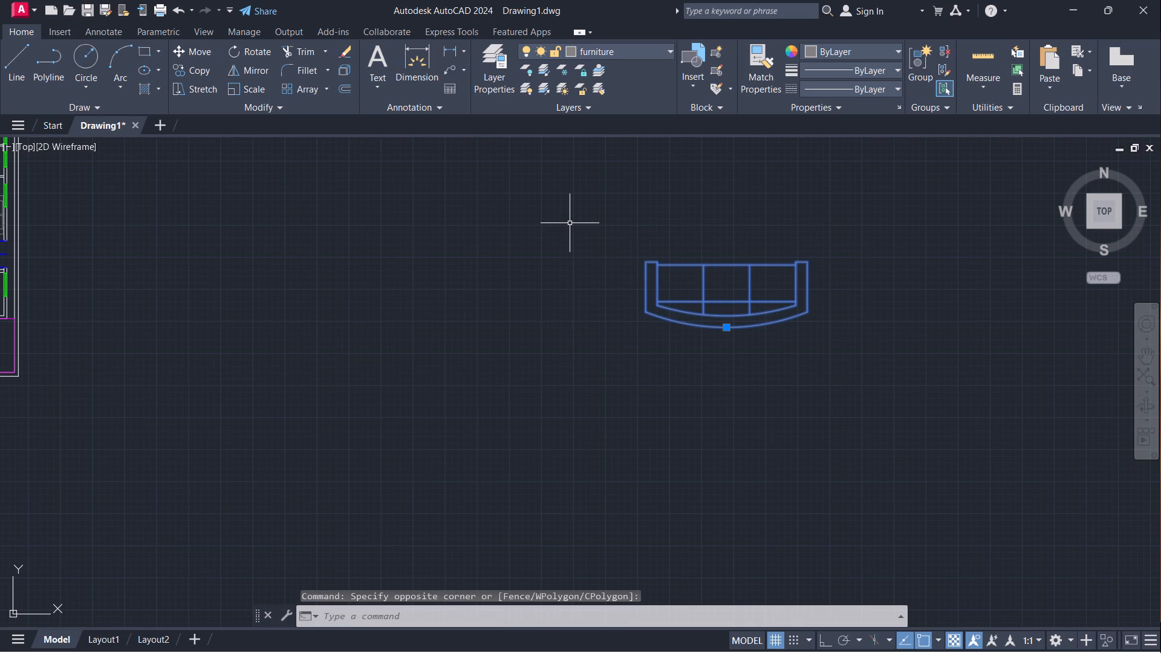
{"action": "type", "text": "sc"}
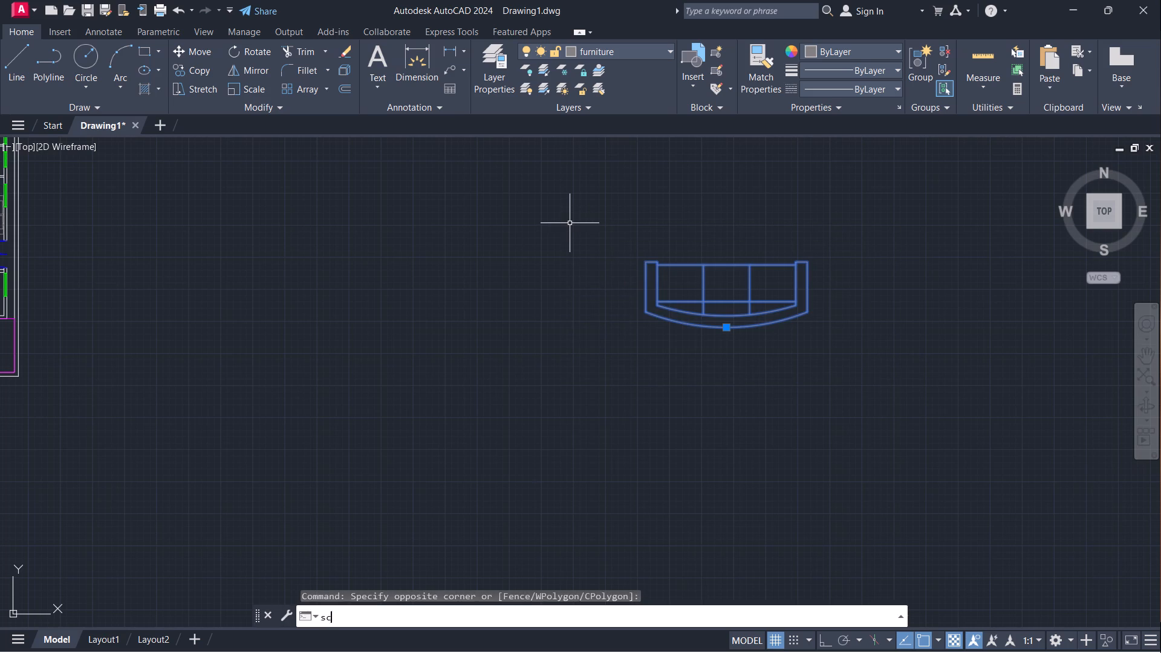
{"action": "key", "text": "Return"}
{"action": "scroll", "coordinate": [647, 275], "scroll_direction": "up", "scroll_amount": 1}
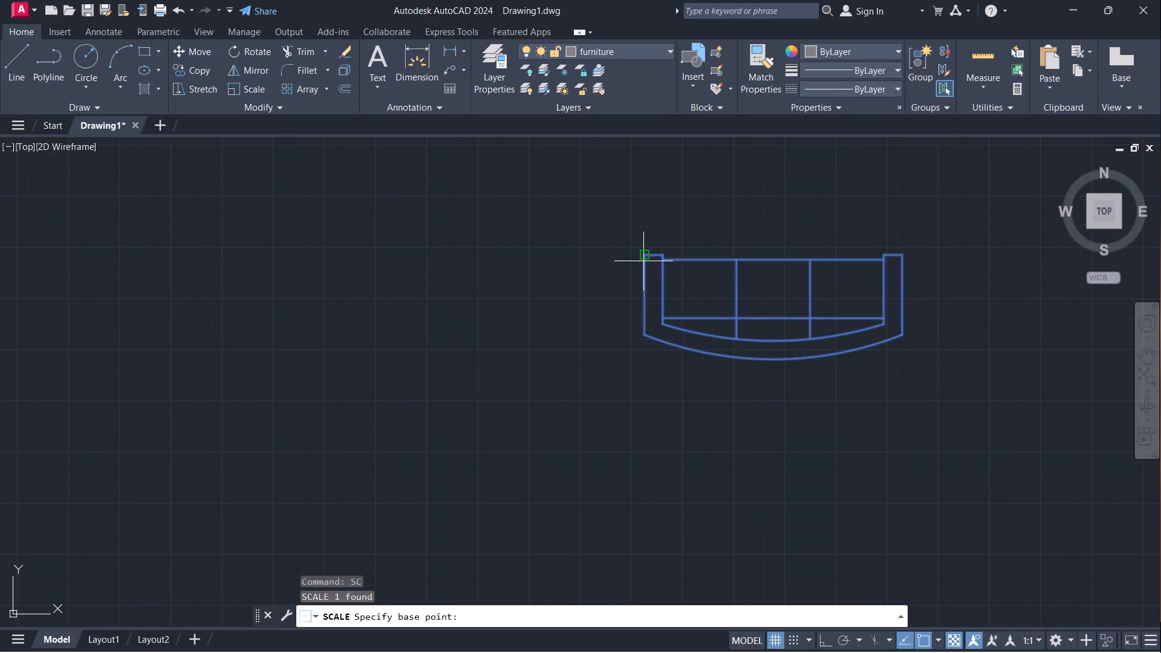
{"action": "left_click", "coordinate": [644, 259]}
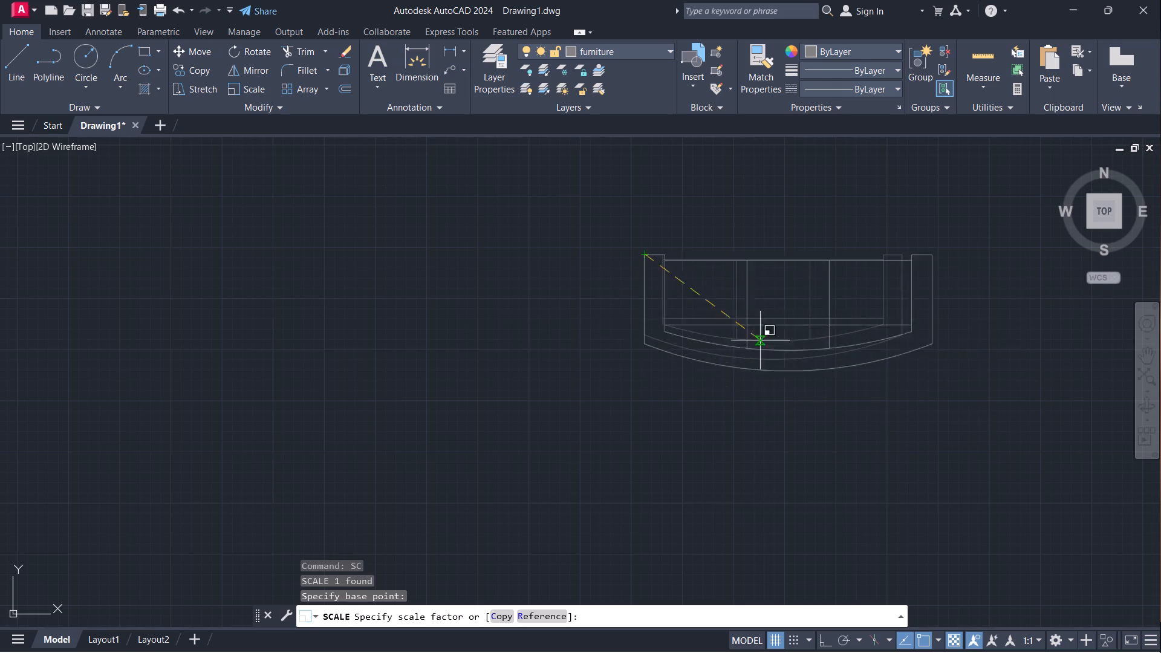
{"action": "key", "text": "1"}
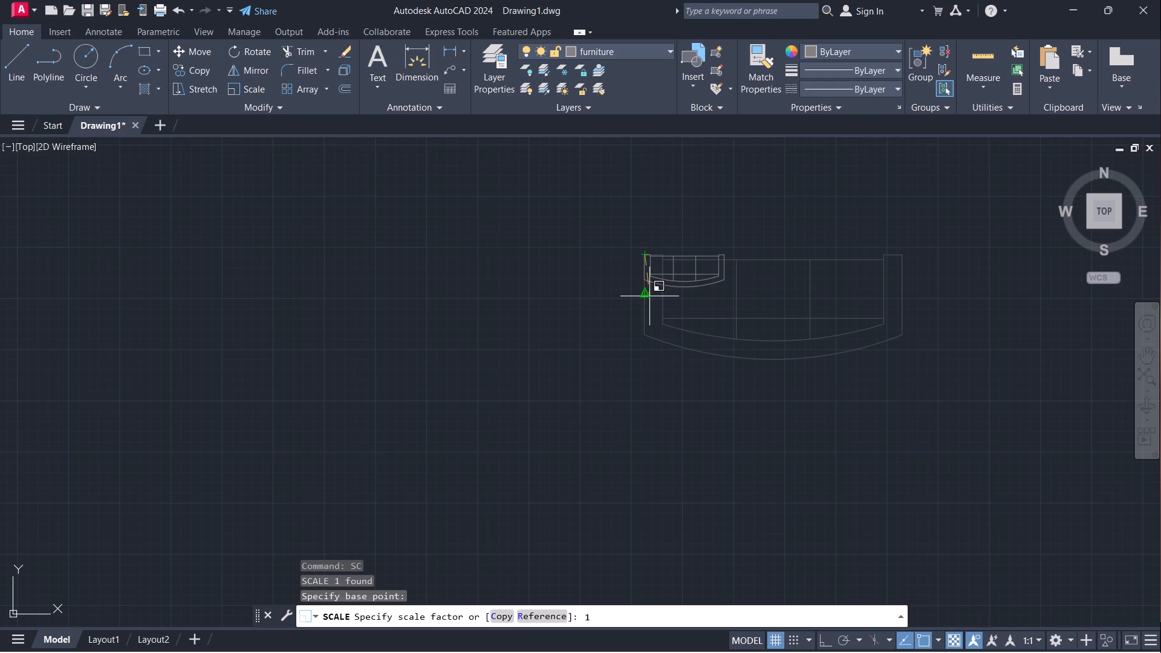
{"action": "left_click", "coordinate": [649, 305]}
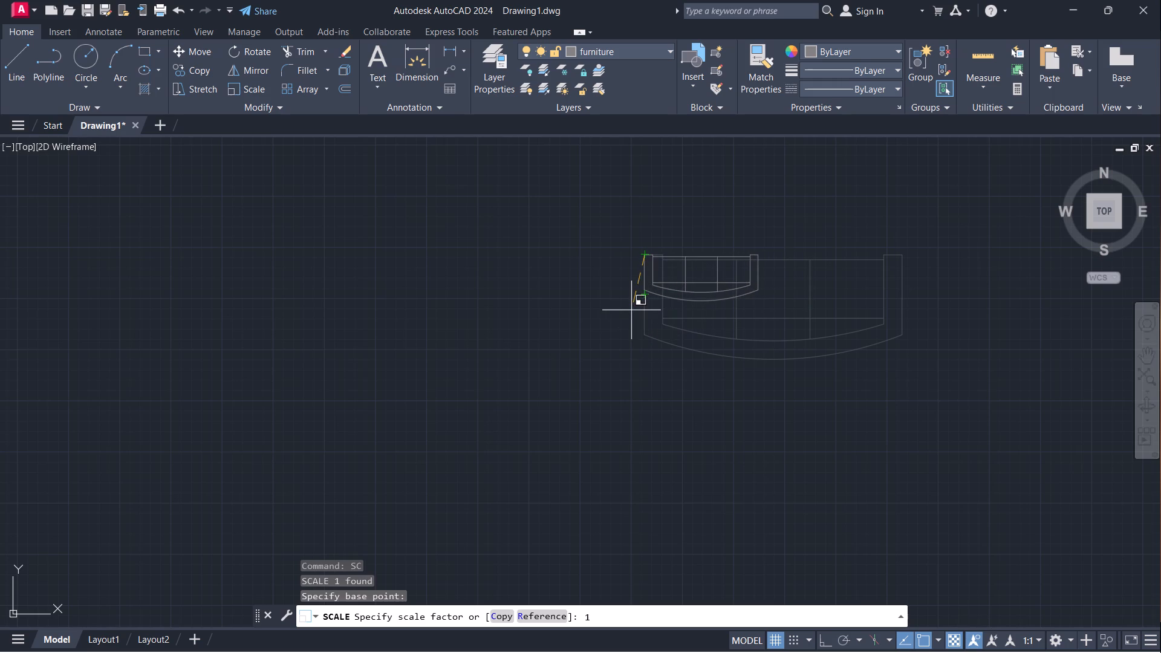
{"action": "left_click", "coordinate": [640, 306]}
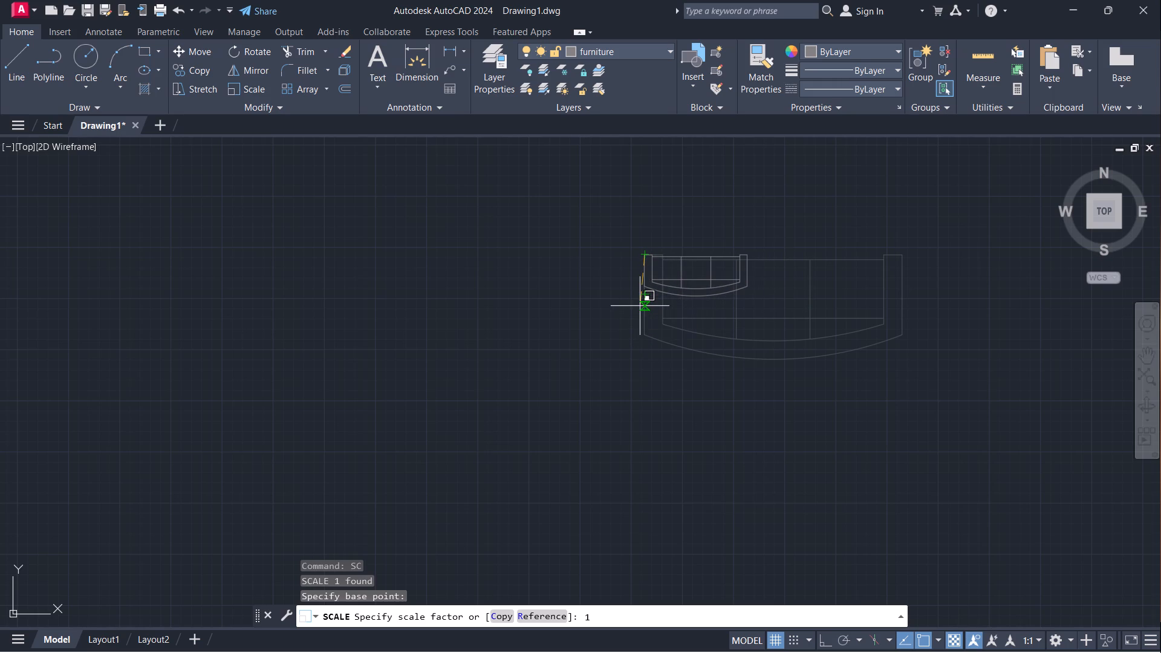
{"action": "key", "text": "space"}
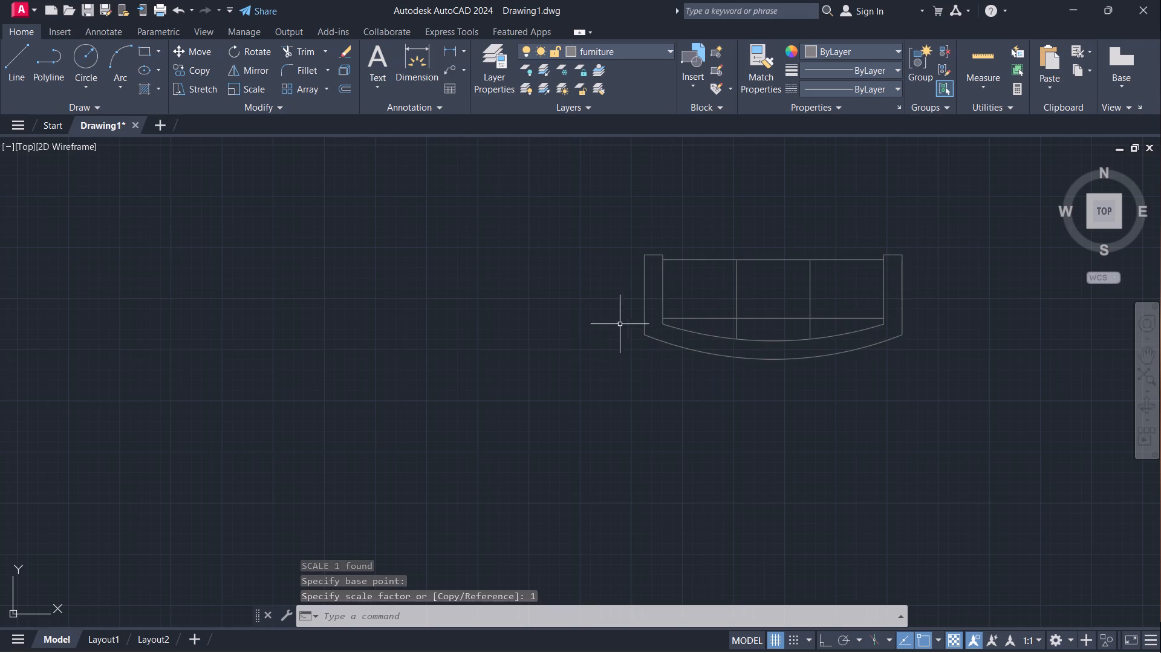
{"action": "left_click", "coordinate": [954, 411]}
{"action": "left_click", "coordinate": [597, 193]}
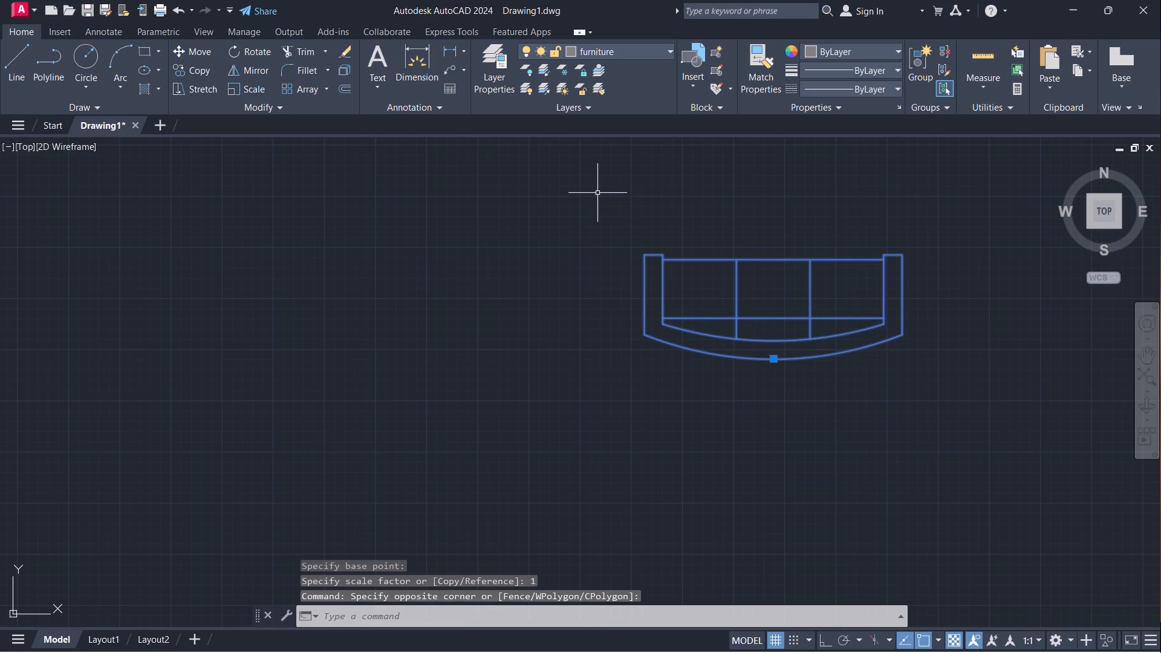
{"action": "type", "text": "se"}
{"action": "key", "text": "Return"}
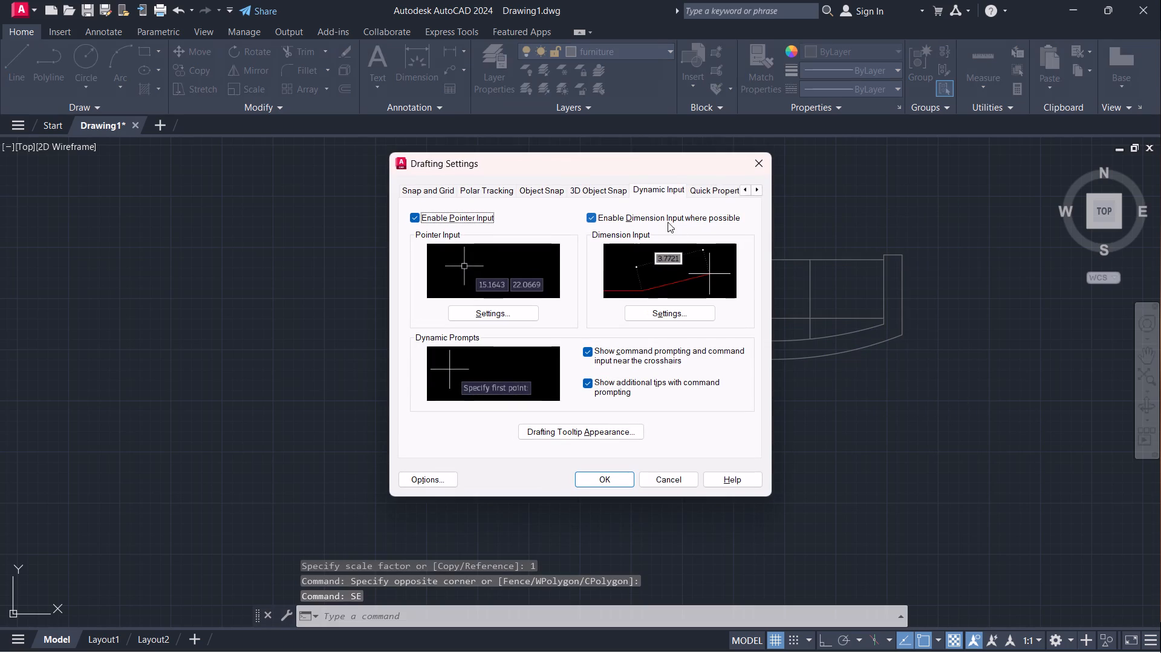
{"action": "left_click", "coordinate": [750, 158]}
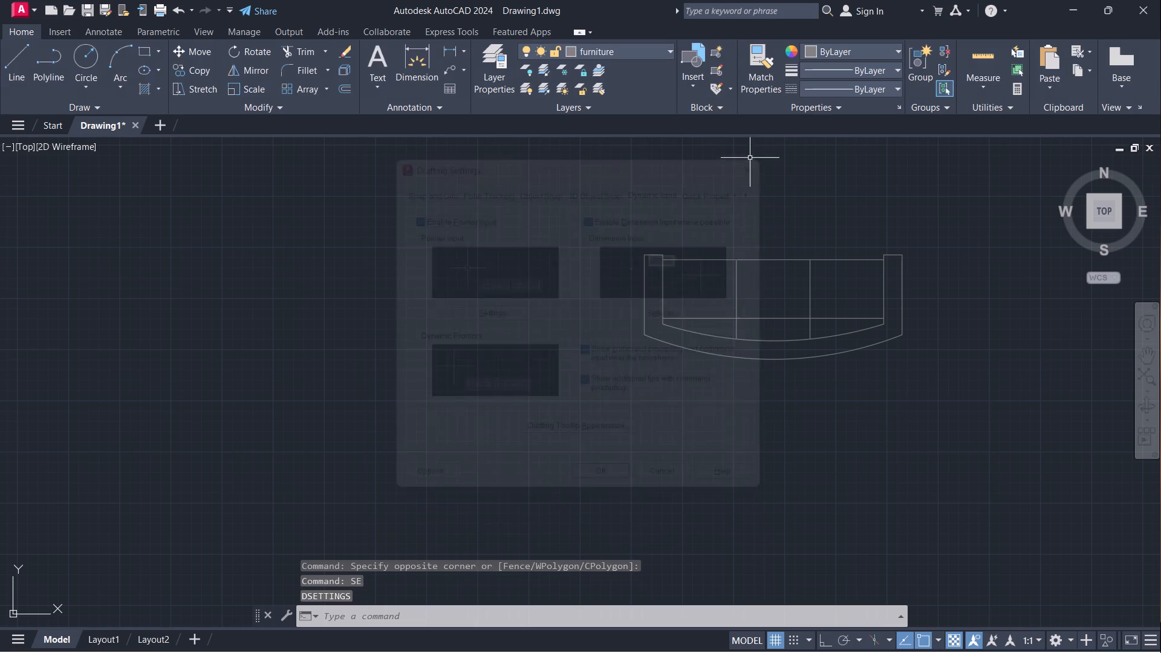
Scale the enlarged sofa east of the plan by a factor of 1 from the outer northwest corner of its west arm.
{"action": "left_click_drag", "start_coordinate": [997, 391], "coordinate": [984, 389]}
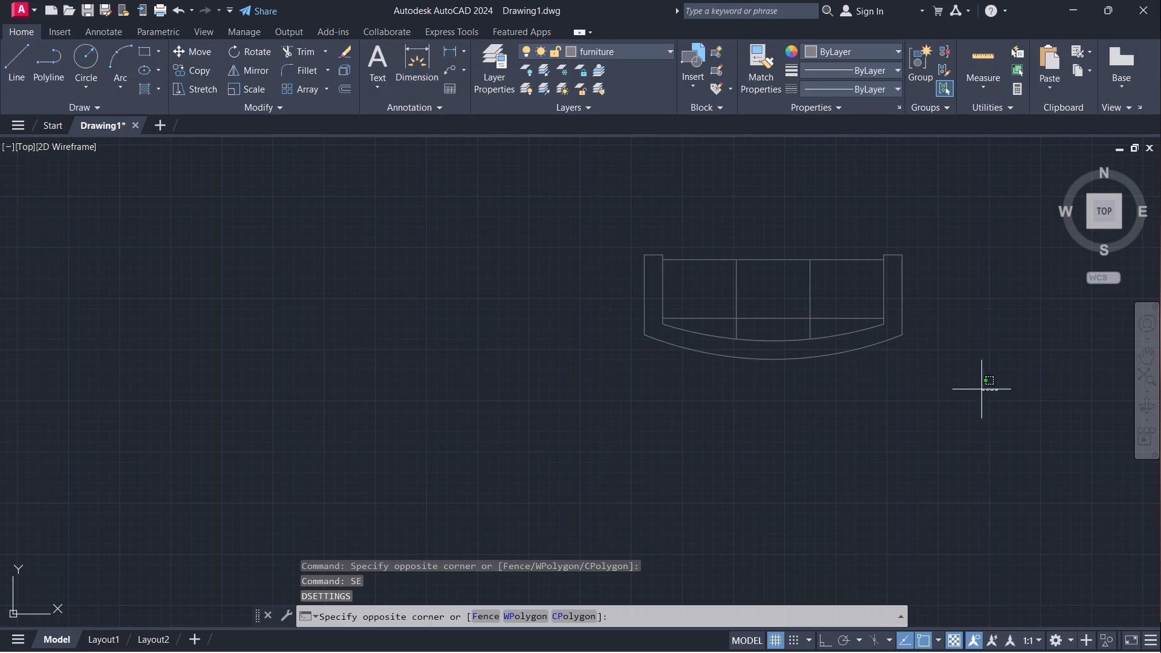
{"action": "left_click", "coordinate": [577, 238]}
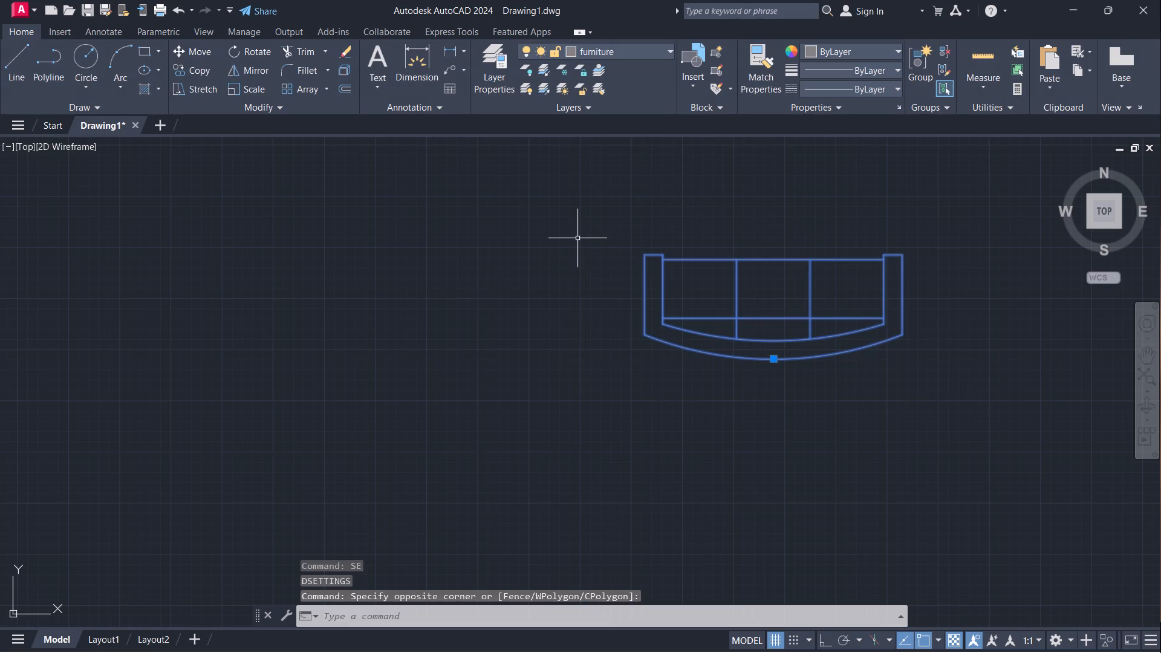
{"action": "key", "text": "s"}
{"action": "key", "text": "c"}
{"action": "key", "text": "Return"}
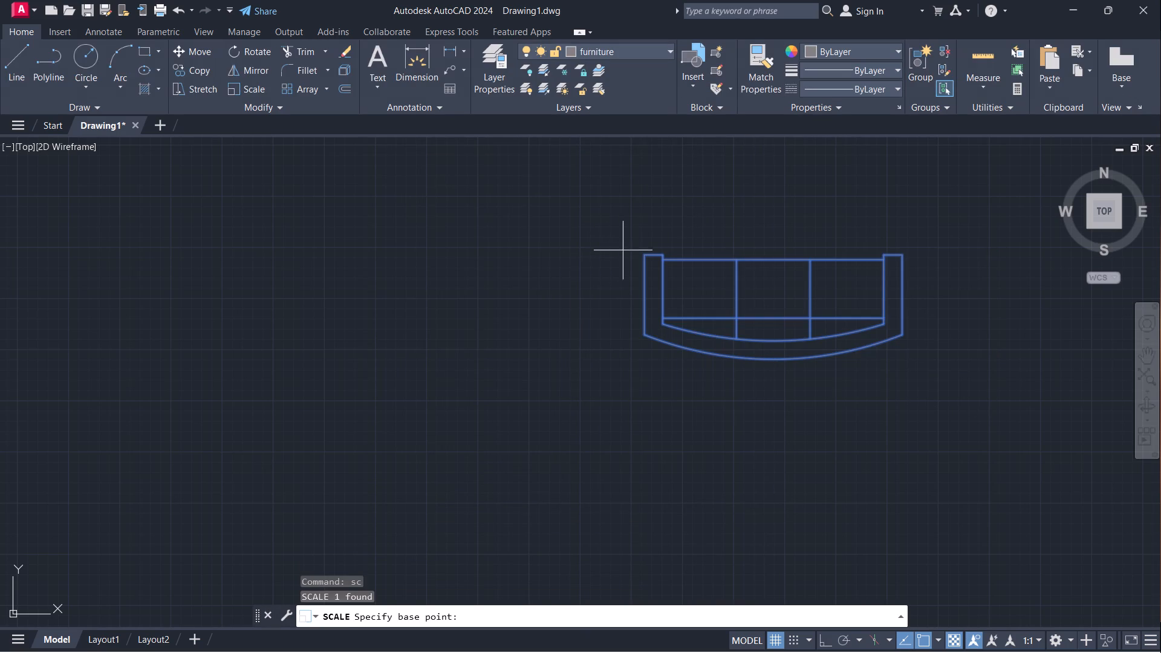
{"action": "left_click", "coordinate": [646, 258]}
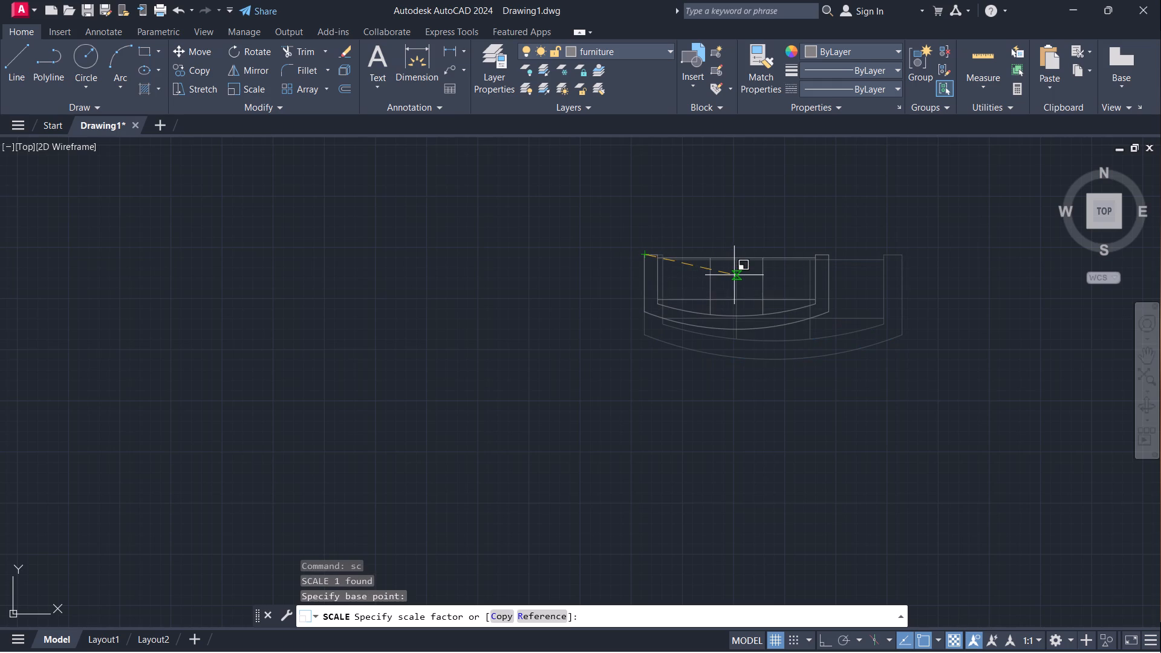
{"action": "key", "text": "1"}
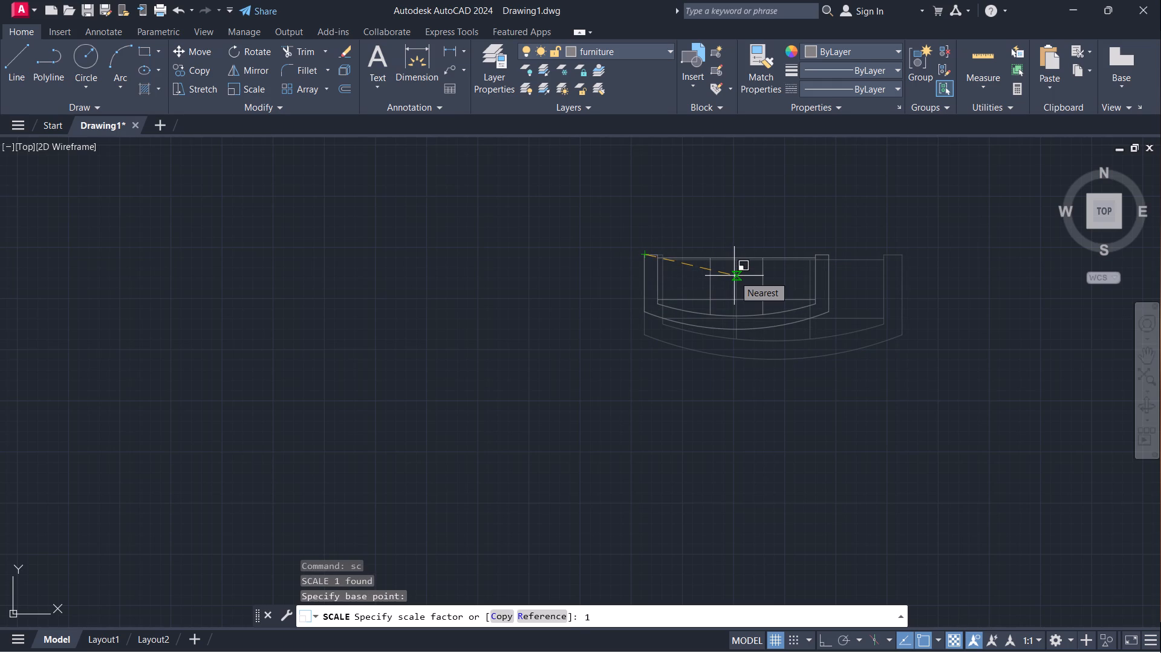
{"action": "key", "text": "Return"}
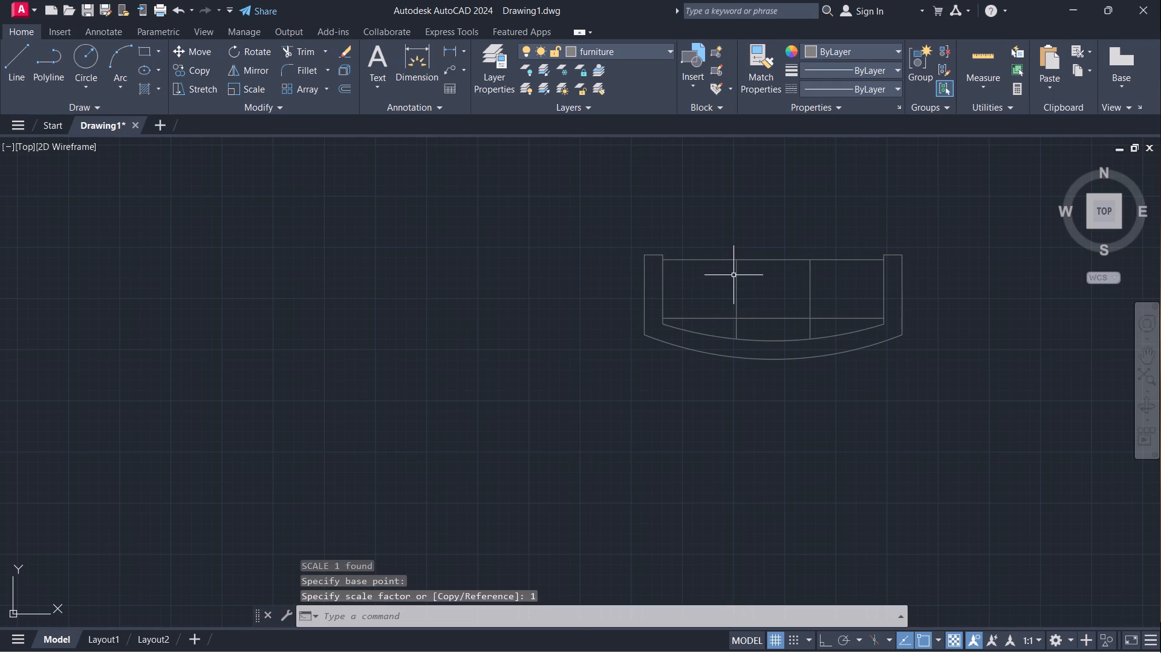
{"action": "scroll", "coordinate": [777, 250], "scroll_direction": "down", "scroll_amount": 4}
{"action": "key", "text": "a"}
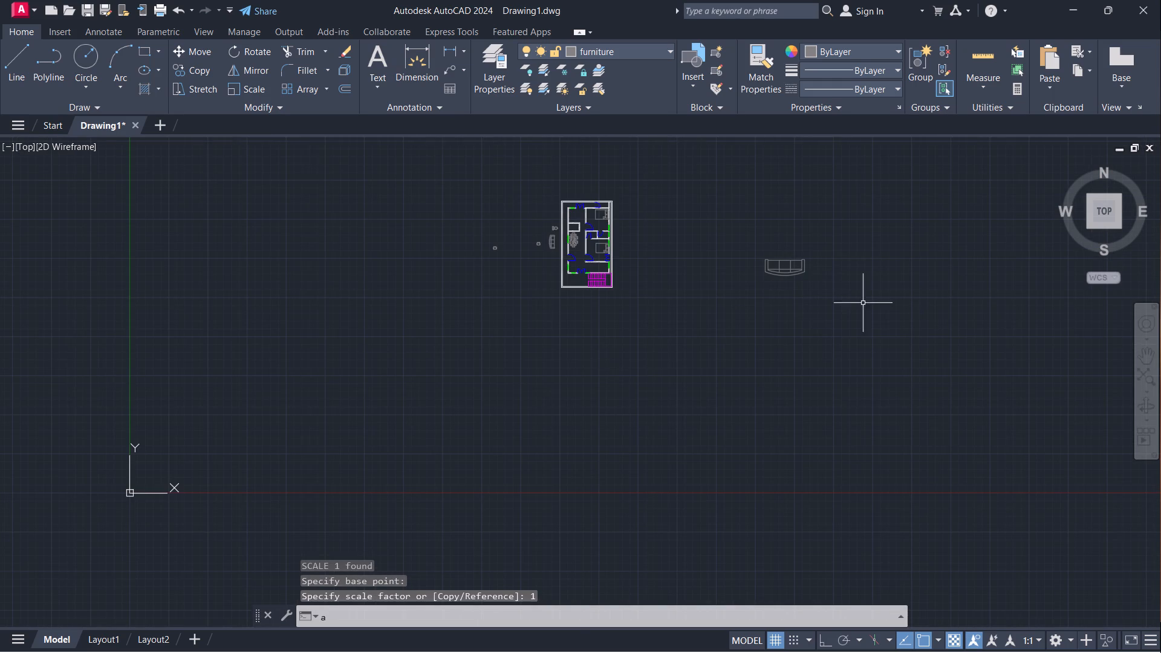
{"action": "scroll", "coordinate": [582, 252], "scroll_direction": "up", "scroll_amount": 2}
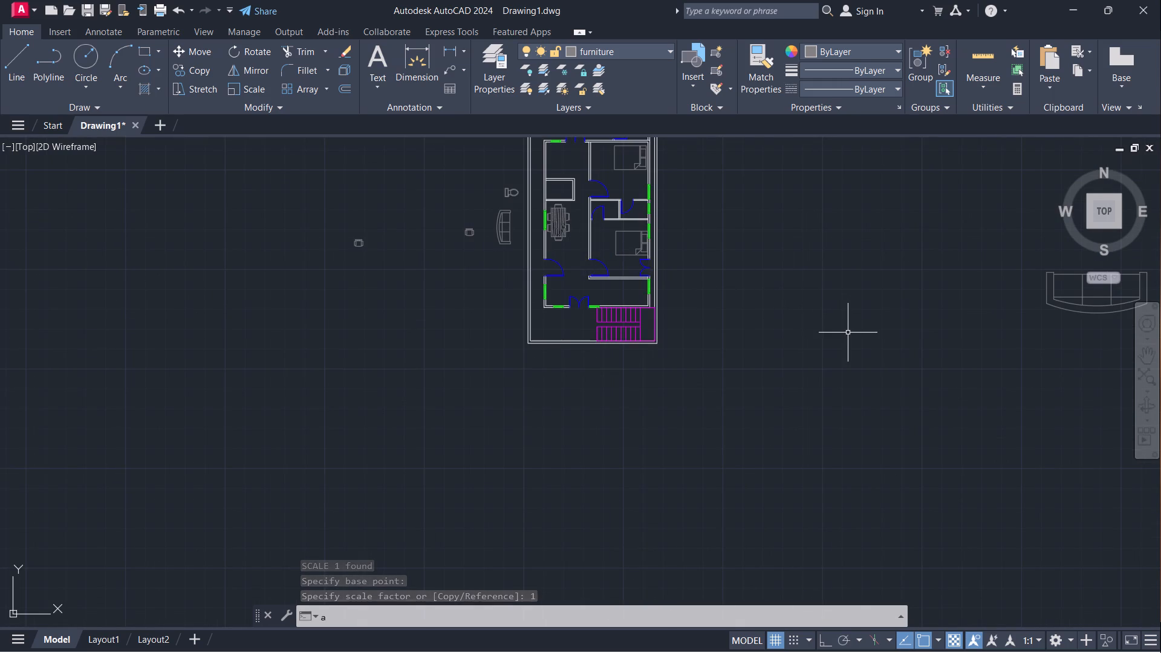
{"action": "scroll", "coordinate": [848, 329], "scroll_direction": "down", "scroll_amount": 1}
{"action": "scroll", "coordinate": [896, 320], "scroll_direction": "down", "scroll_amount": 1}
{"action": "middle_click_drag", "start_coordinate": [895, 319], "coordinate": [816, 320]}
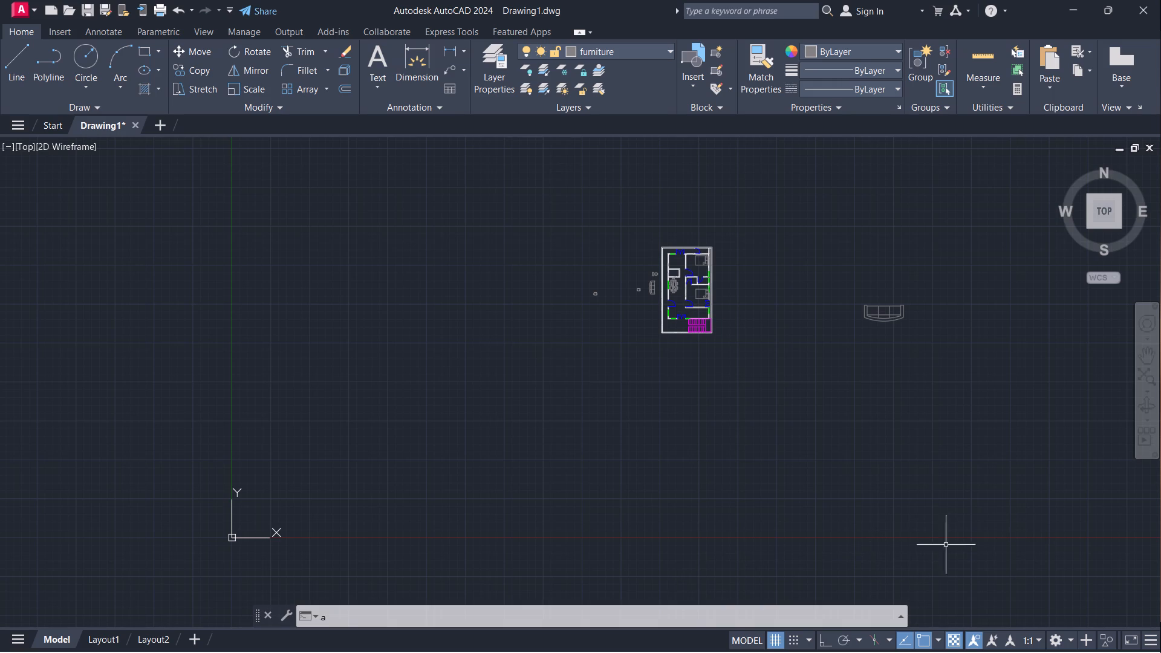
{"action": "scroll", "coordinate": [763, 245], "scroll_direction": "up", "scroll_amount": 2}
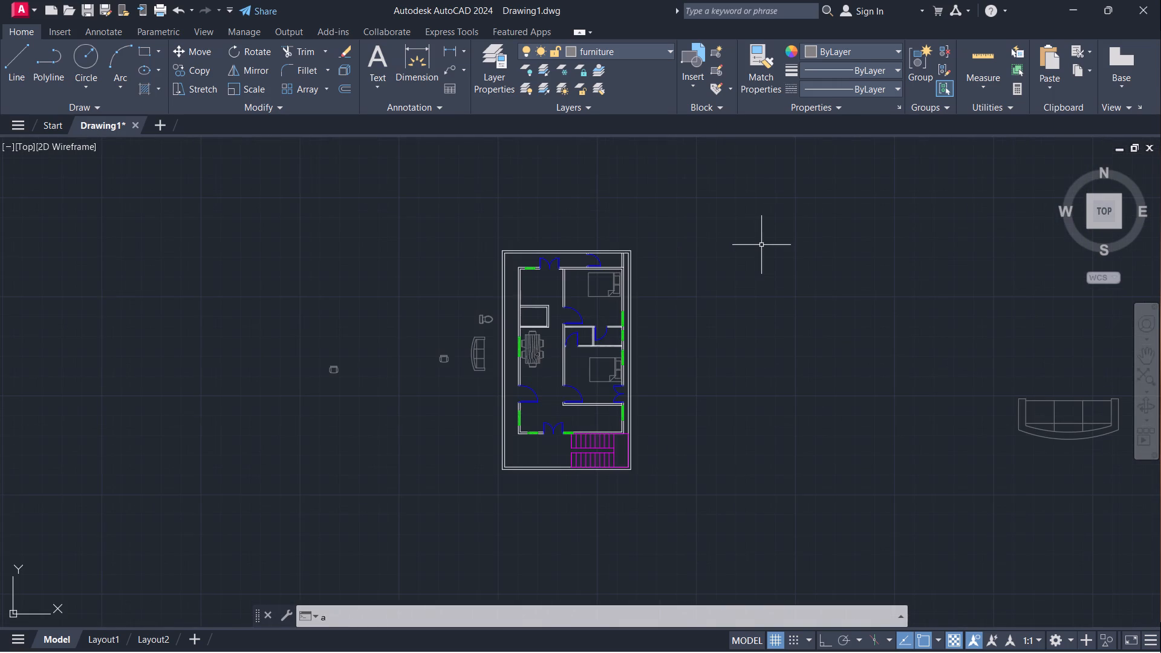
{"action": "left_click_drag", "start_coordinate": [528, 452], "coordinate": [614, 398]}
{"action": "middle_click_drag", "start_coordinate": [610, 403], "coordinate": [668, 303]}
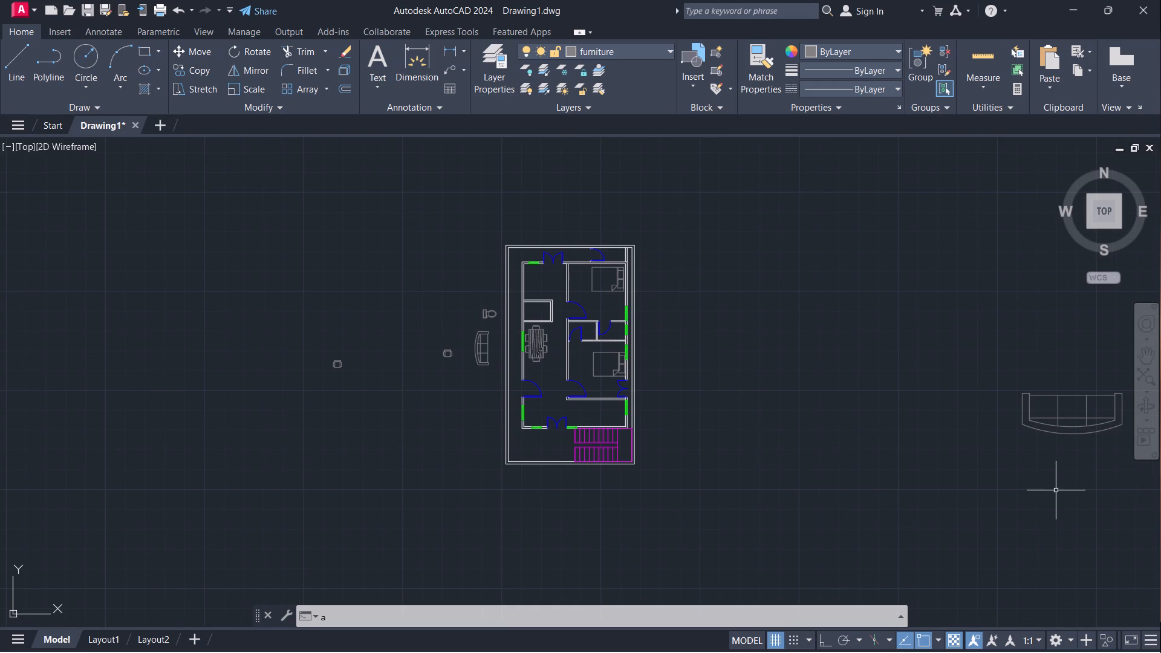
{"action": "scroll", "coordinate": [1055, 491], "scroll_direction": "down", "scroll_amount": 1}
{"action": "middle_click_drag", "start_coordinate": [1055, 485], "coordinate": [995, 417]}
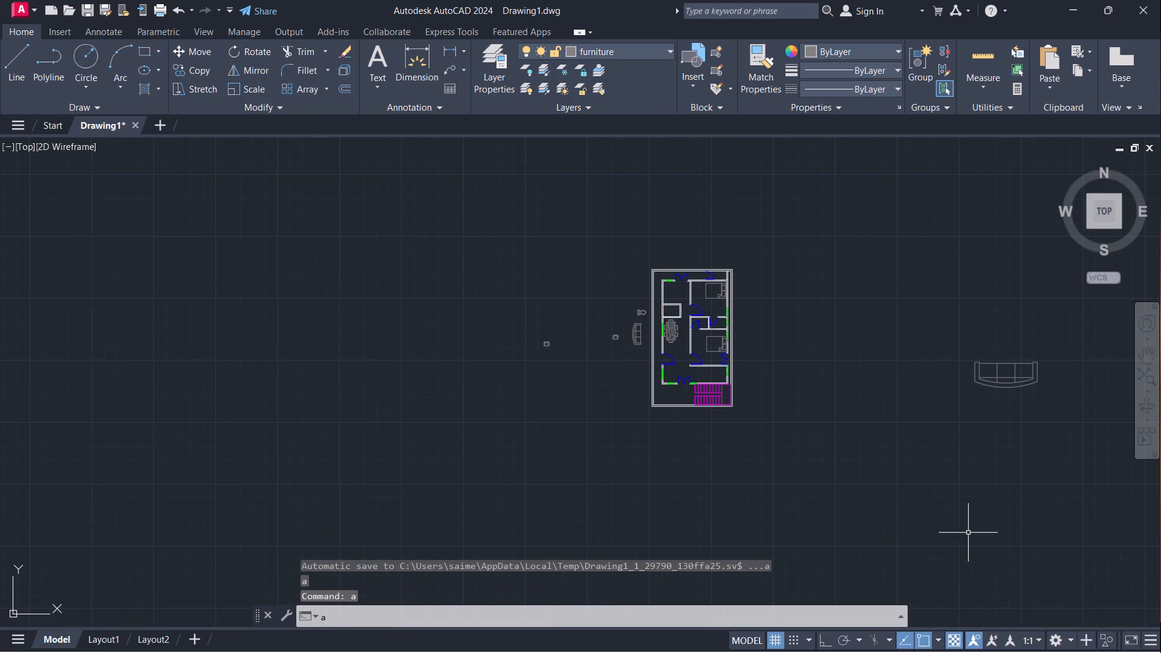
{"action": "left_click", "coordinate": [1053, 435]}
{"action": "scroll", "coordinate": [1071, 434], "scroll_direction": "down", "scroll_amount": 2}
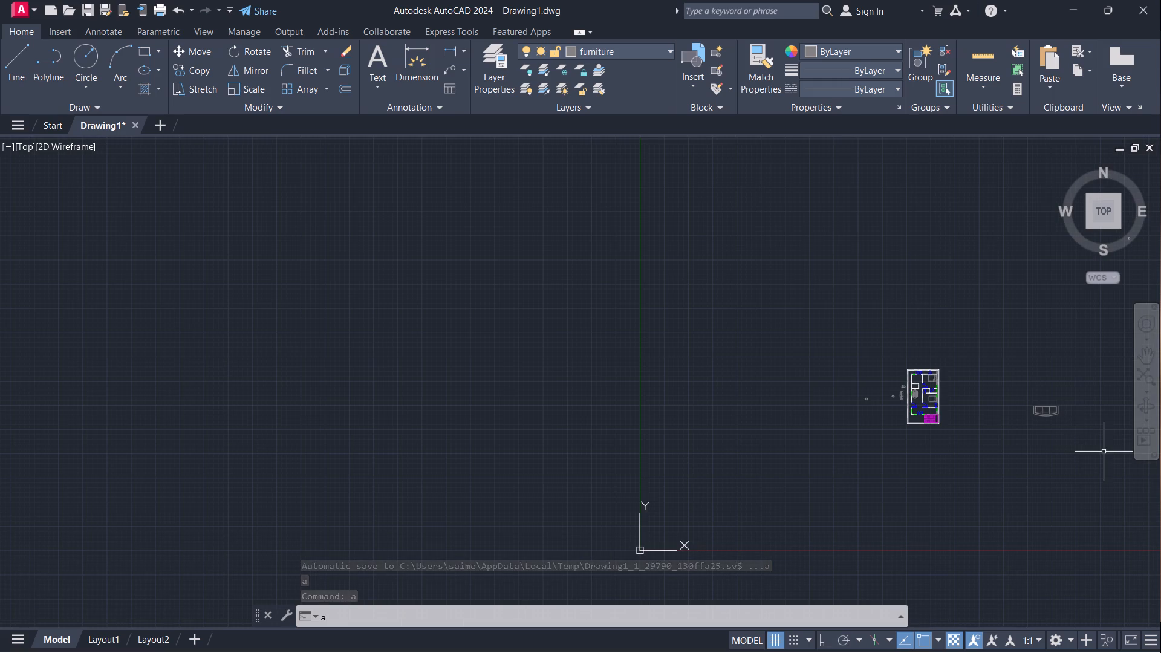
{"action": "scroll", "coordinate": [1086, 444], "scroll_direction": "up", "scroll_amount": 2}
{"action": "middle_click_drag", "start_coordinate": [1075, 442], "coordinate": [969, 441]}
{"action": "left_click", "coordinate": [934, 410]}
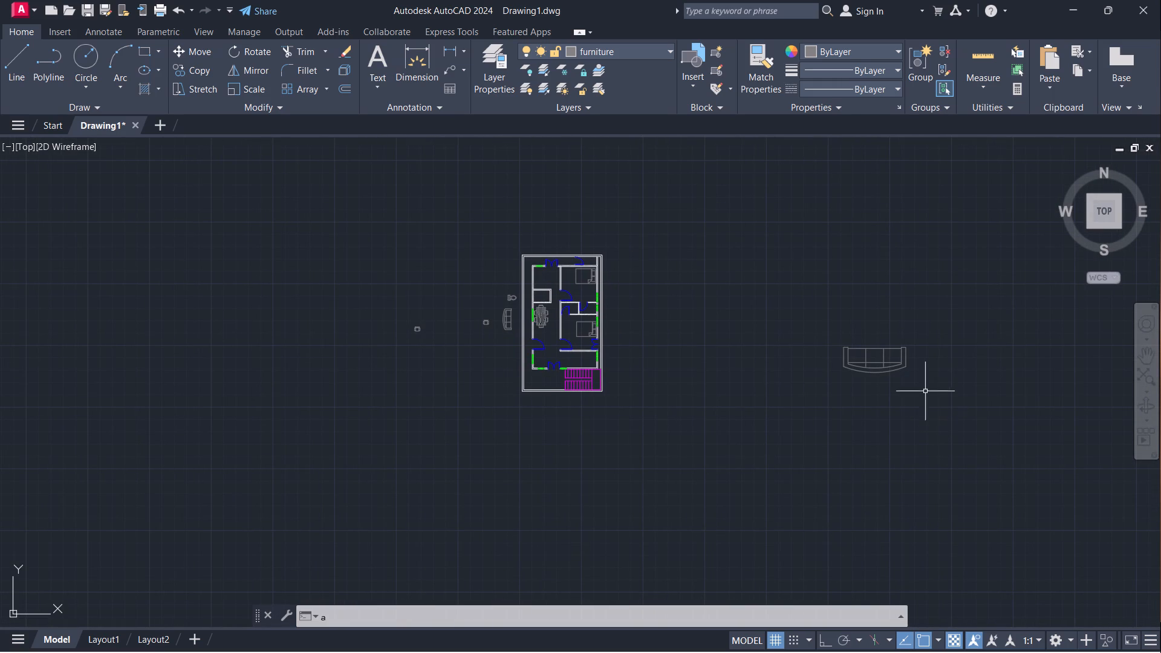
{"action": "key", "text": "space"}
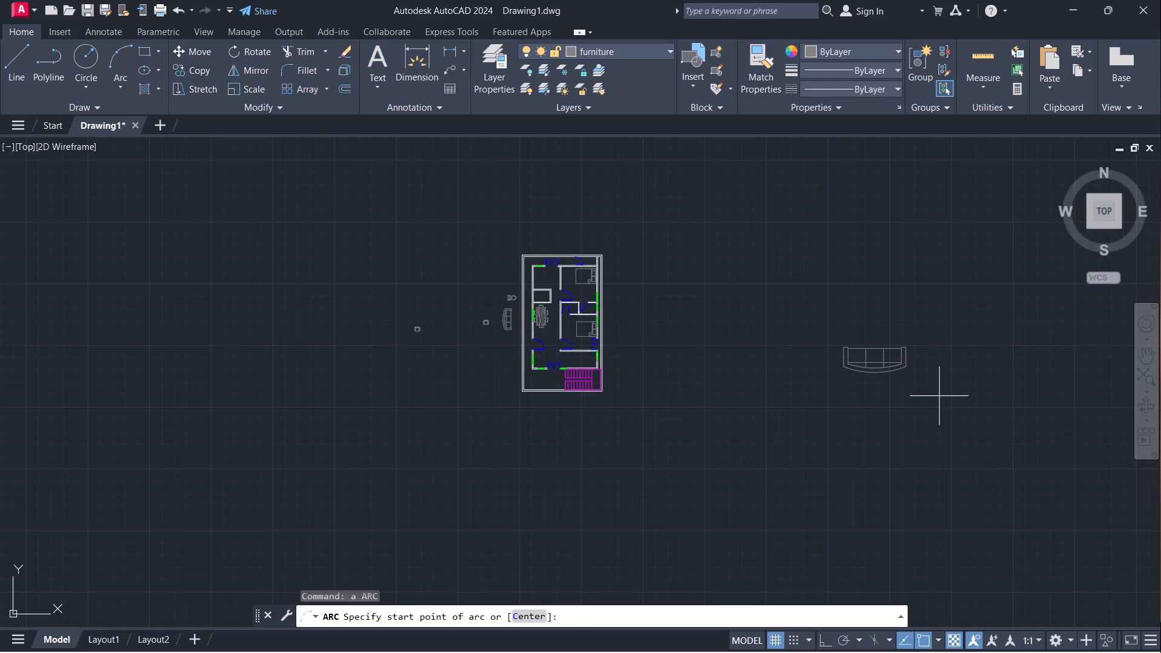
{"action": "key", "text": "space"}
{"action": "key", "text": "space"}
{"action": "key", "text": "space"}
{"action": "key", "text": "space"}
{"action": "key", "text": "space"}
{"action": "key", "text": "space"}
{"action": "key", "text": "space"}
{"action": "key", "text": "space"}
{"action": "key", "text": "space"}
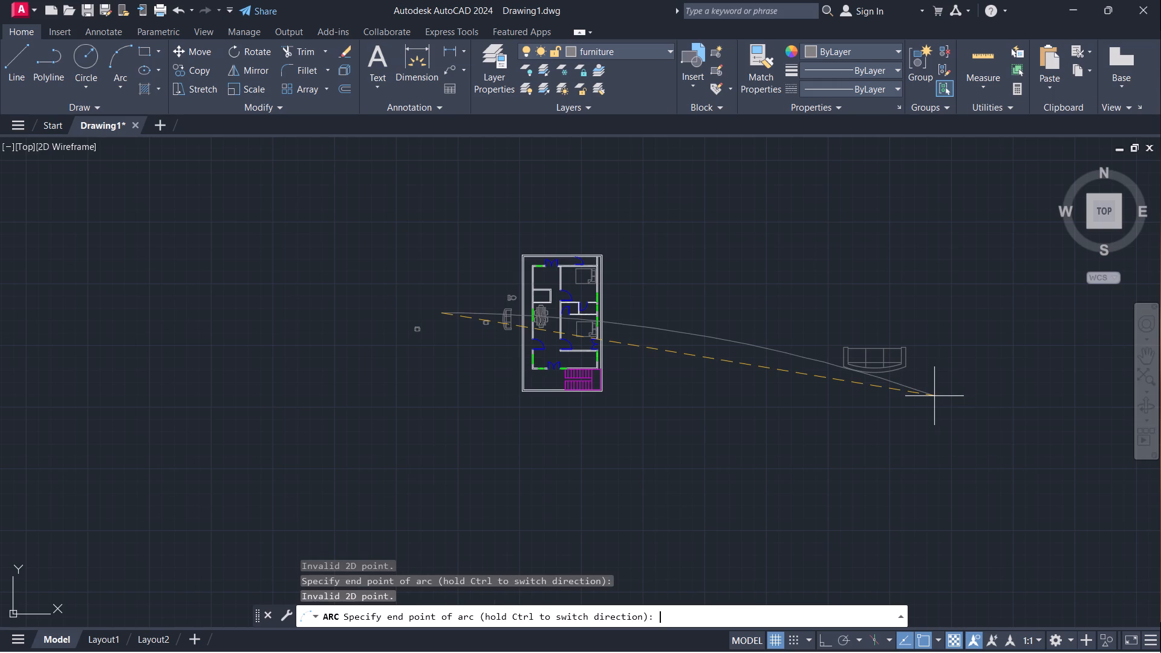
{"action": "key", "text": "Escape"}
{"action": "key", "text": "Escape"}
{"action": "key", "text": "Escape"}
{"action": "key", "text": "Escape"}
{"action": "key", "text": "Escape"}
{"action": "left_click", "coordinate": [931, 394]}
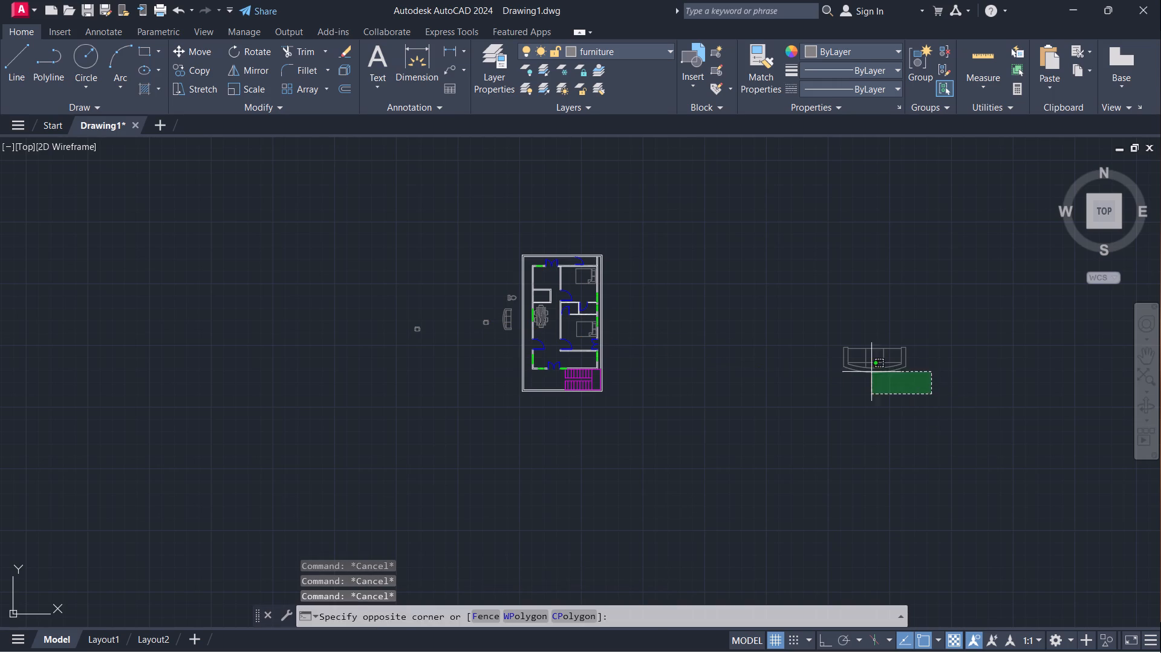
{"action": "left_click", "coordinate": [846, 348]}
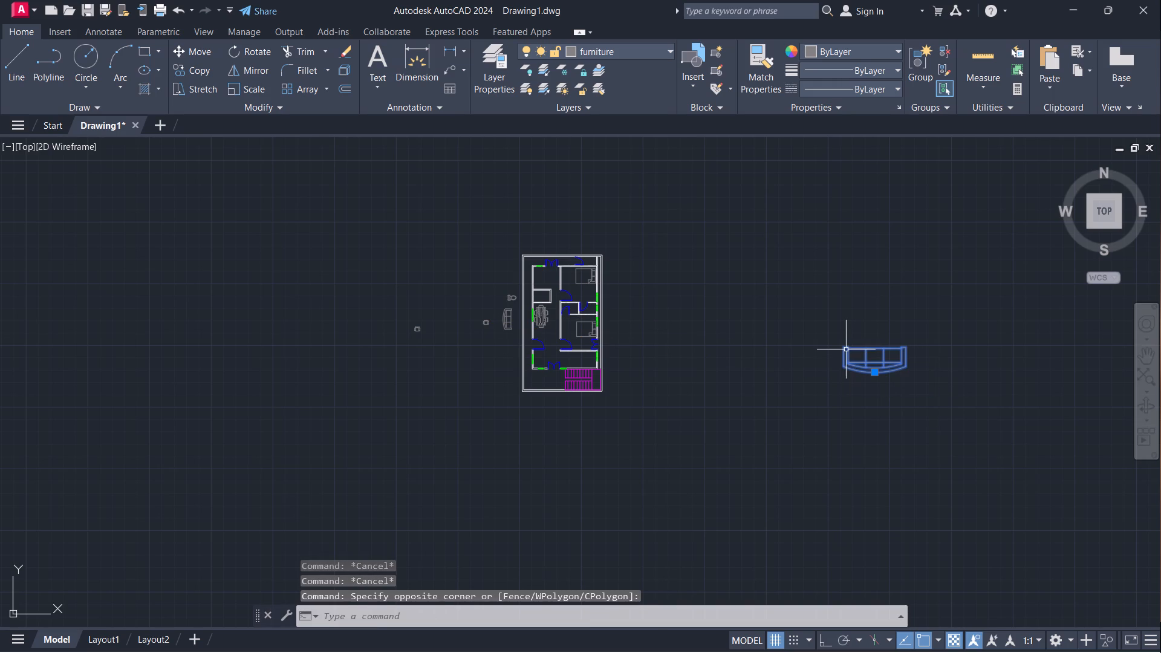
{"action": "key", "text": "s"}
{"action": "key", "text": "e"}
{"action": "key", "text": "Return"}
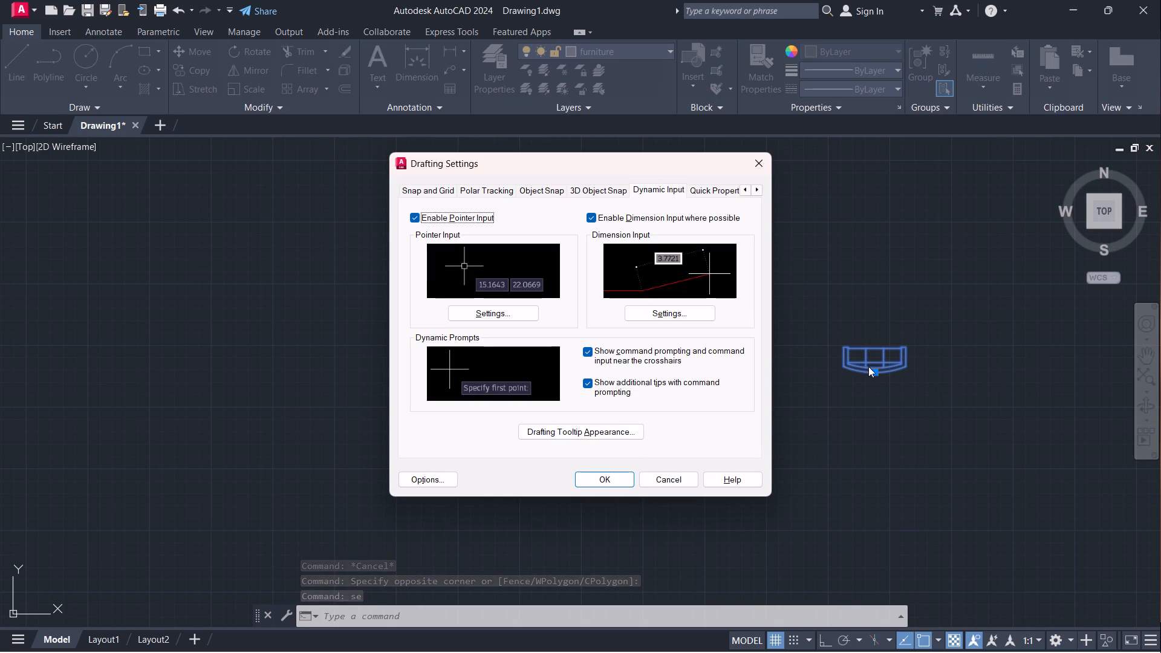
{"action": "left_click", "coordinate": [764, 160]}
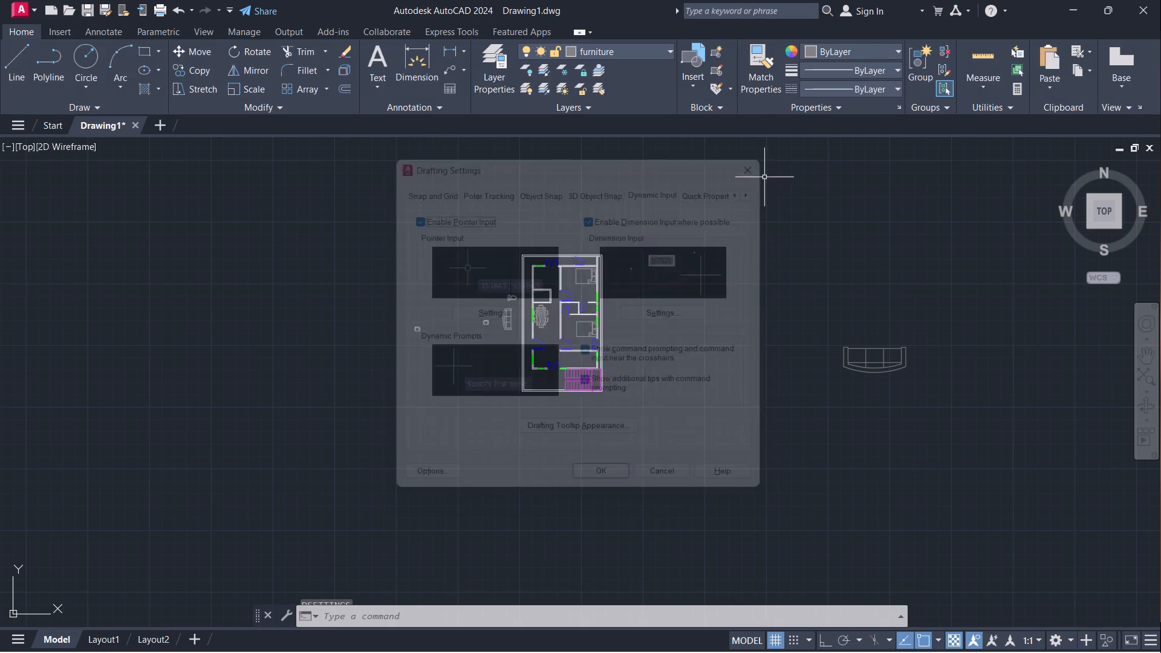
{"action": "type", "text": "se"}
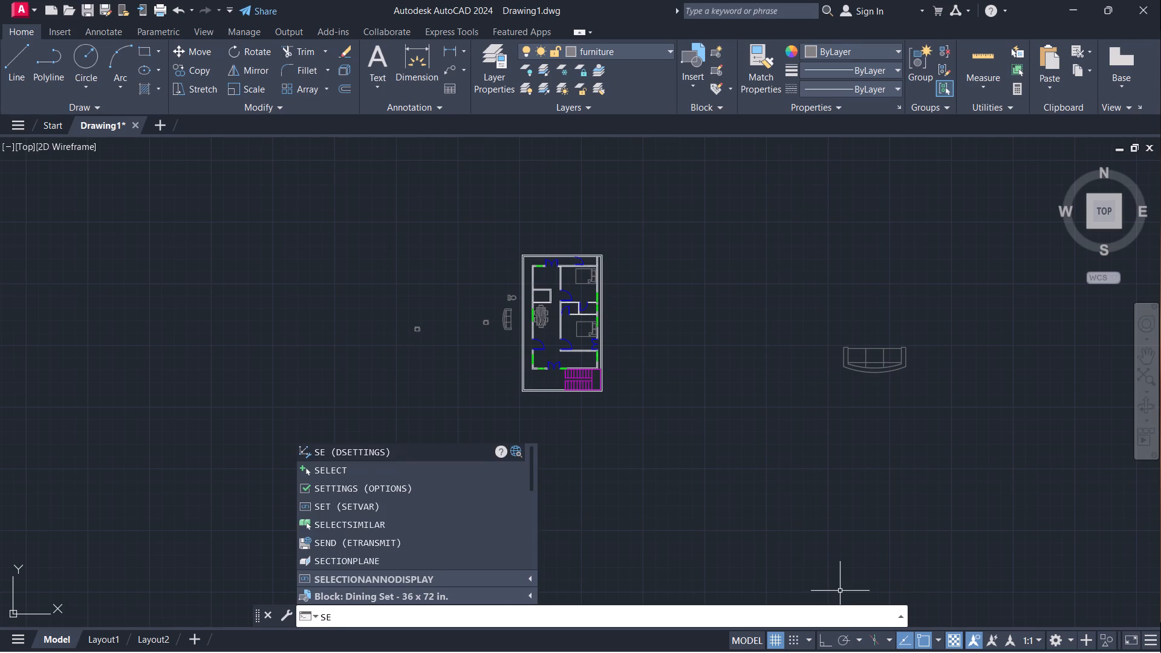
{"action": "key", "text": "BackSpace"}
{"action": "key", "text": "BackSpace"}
Scale the sofa by reference from its west arm's outer northwest corner, using its full width as reference and shrinking it to roughly a third.
{"action": "key", "text": "s"}
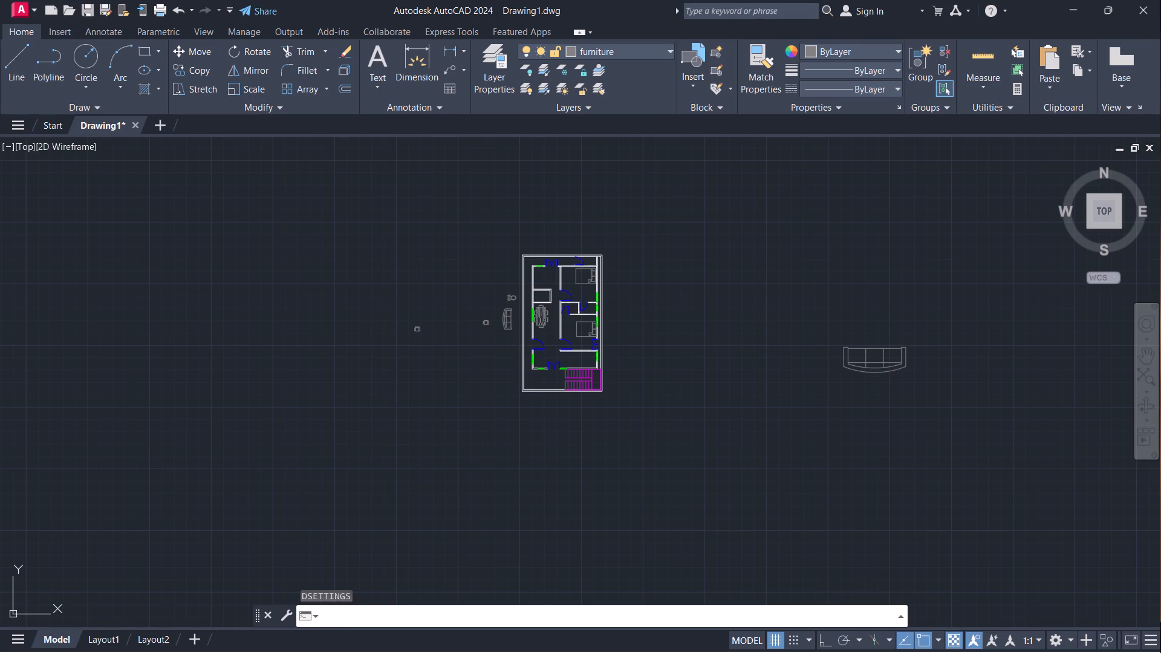
{"action": "key", "text": "c"}
{"action": "key", "text": "Return"}
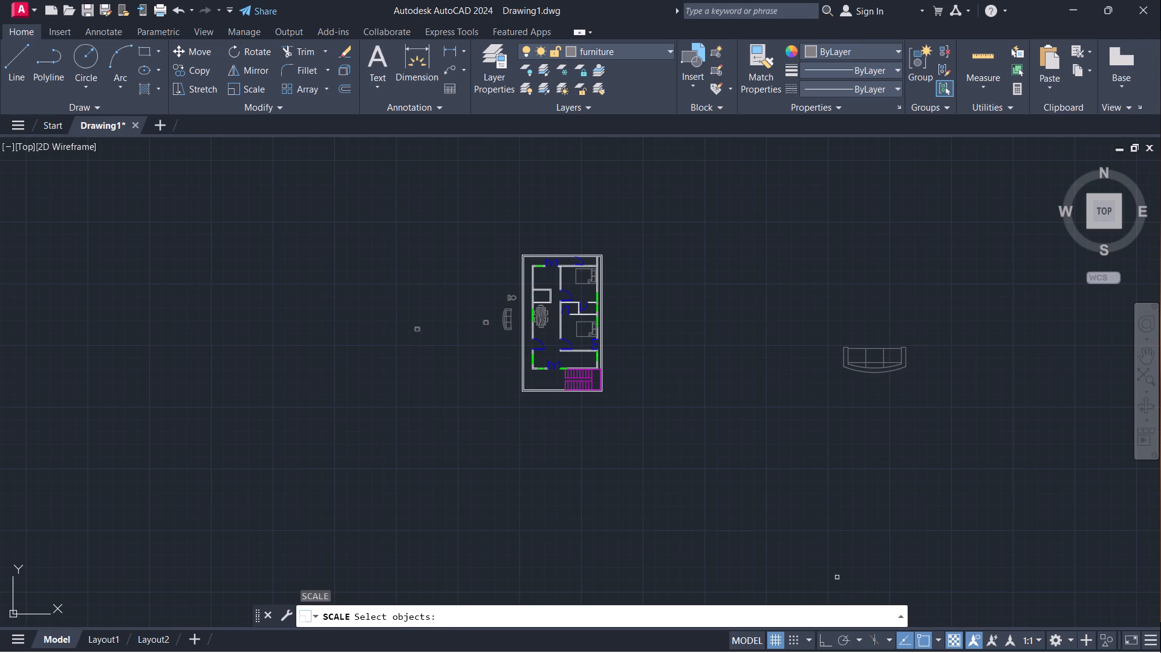
{"action": "left_click", "coordinate": [920, 392]}
{"action": "left_click", "coordinate": [782, 300]}
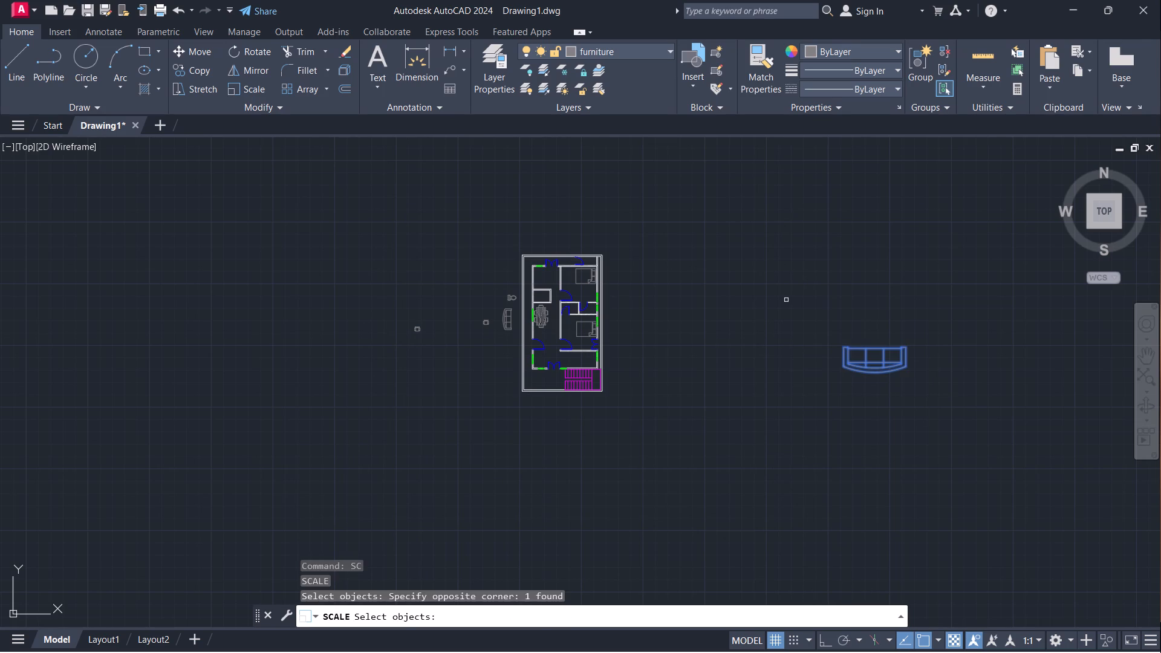
{"action": "scroll", "coordinate": [1012, 374], "scroll_direction": "up", "scroll_amount": 2}
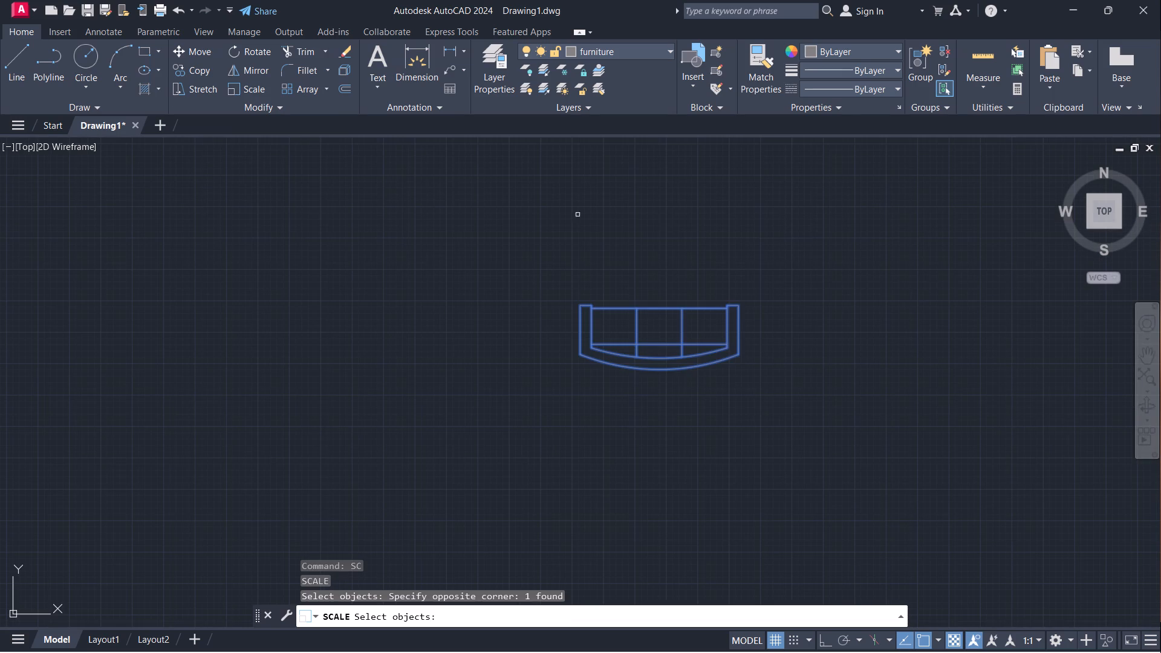
{"action": "key", "text": "Return"}
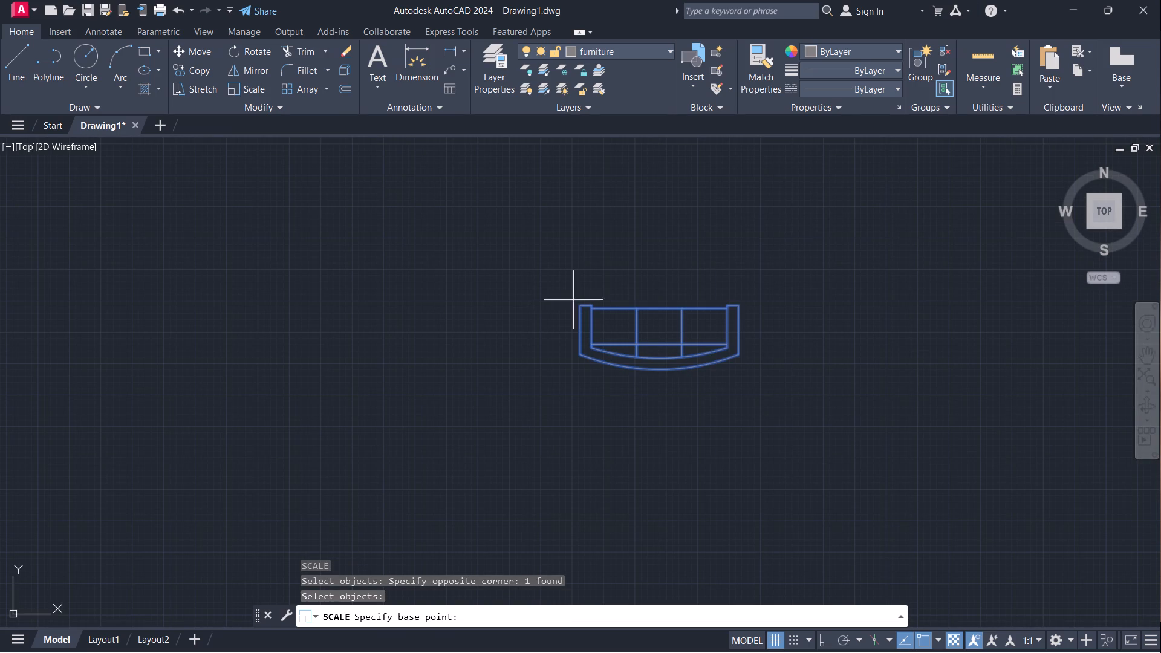
{"action": "left_click", "coordinate": [579, 306]}
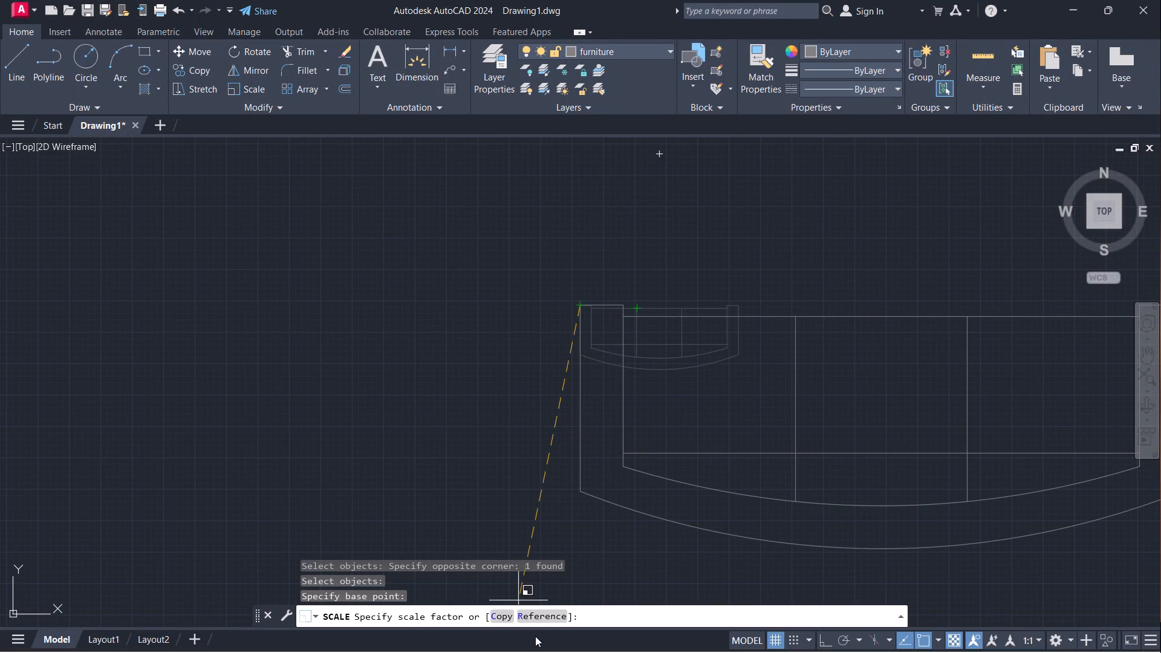
{"action": "left_click", "coordinate": [547, 616]}
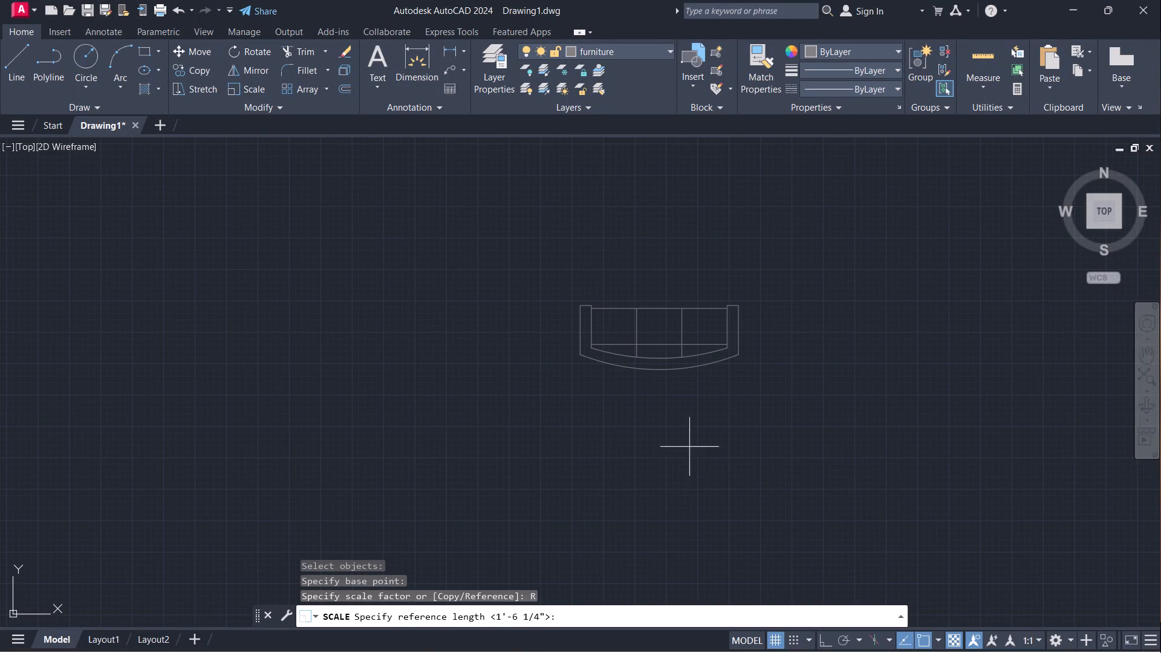
{"action": "scroll", "coordinate": [681, 304], "scroll_direction": "down", "scroll_amount": 4}
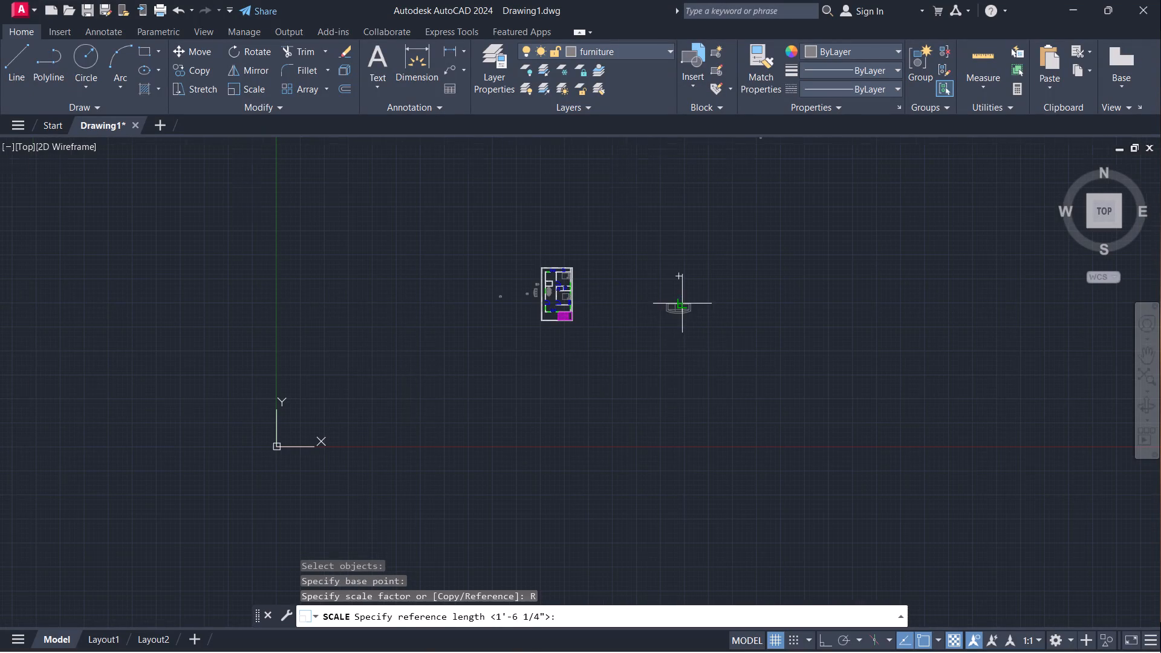
{"action": "scroll", "coordinate": [717, 325], "scroll_direction": "up", "scroll_amount": 3}
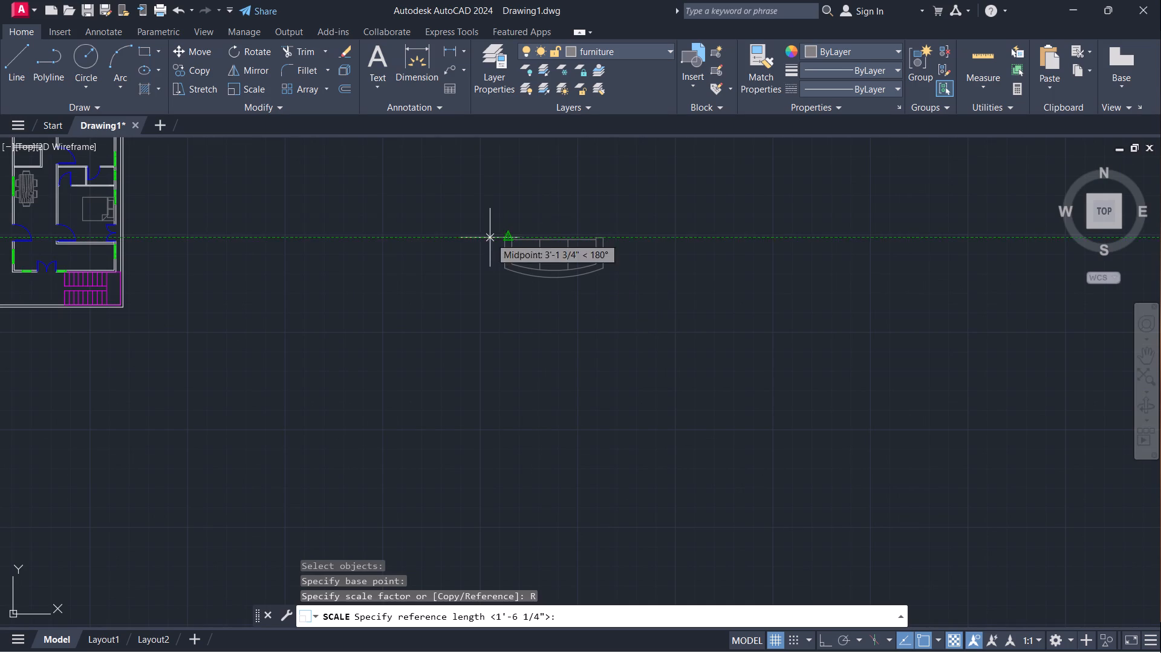
{"action": "scroll", "coordinate": [489, 236], "scroll_direction": "up", "scroll_amount": 4}
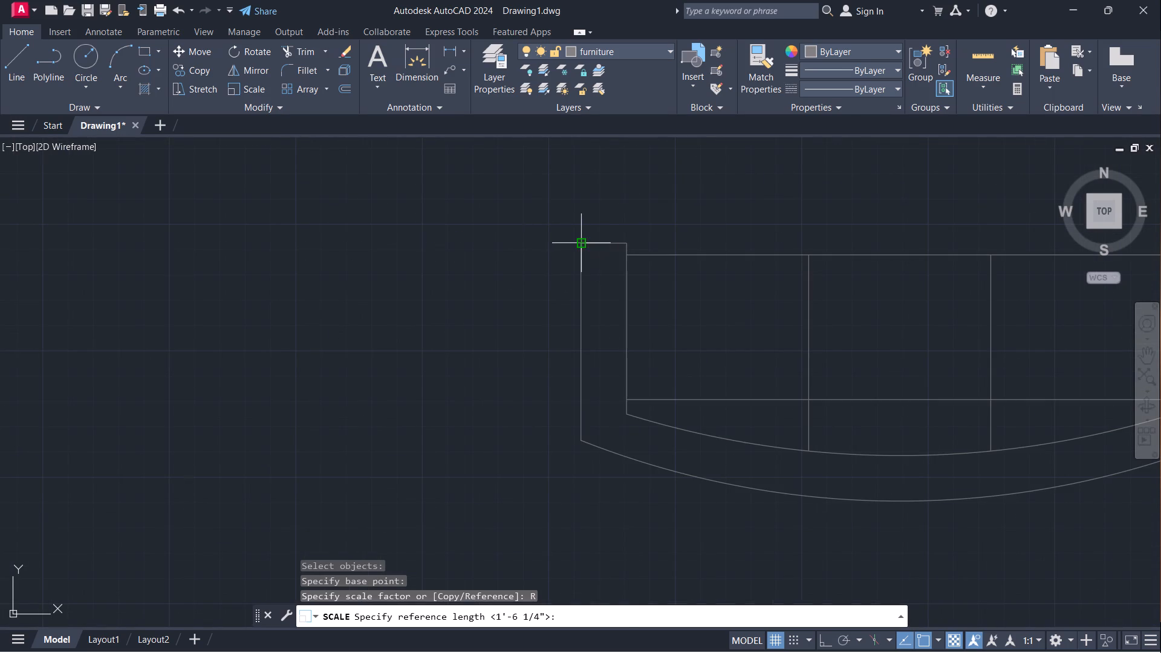
{"action": "left_click", "coordinate": [577, 244]}
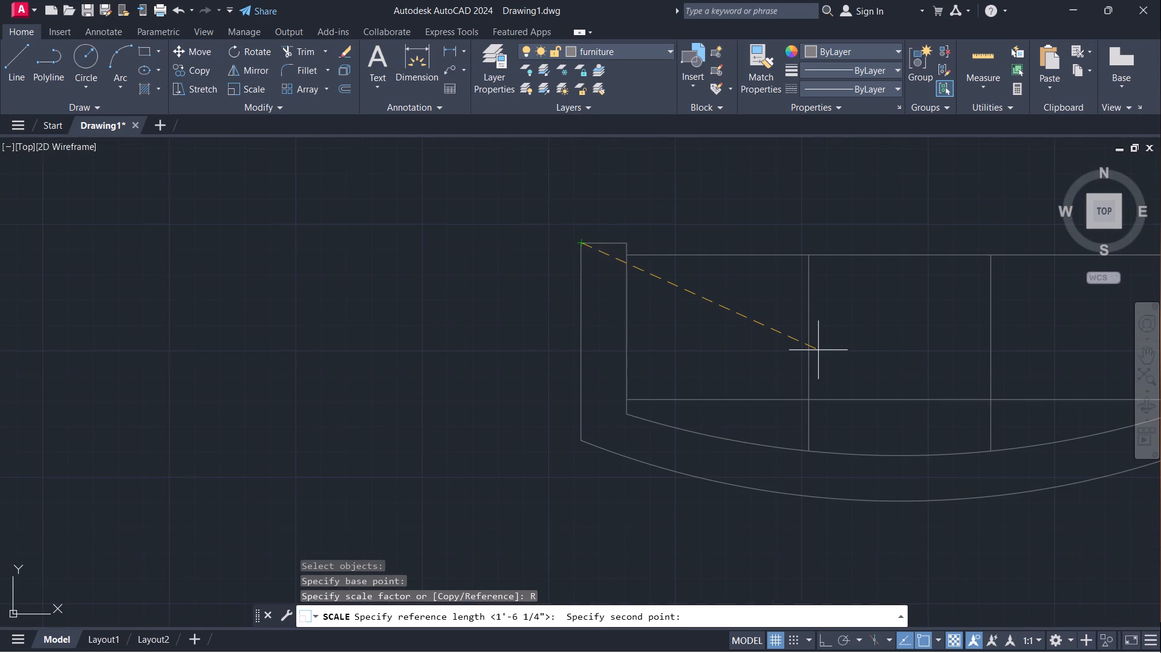
{"action": "scroll", "coordinate": [819, 349], "scroll_direction": "down", "scroll_amount": 1}
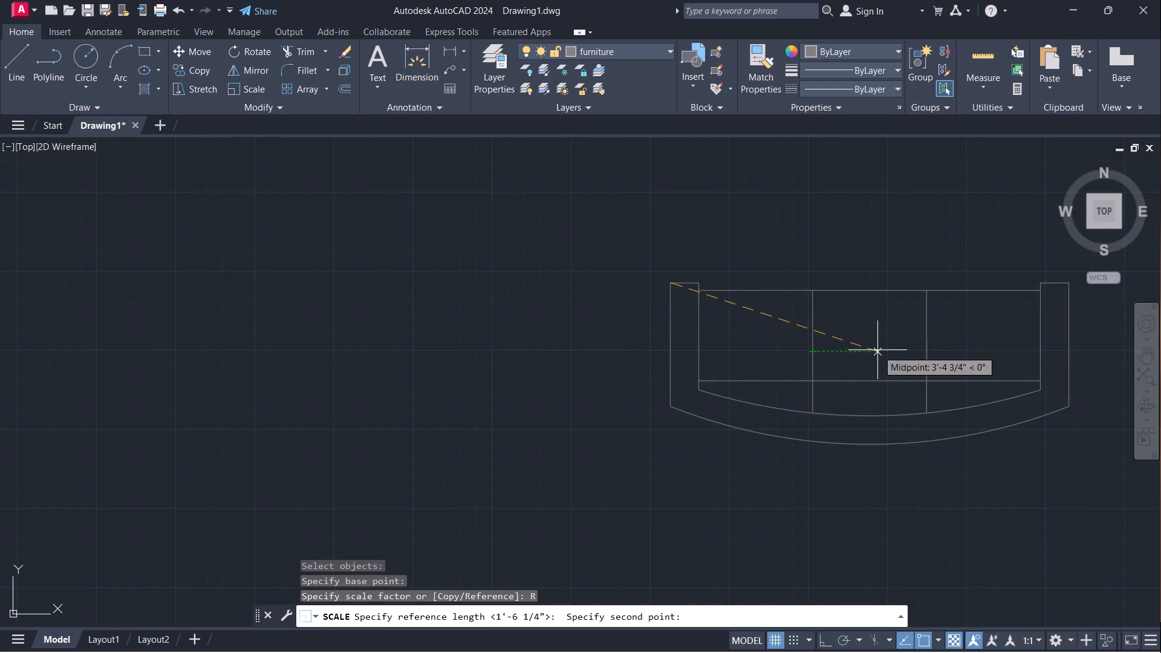
{"action": "middle_click_drag", "start_coordinate": [877, 350], "coordinate": [720, 316]}
{"action": "scroll", "coordinate": [971, 289], "scroll_direction": "up", "scroll_amount": 3}
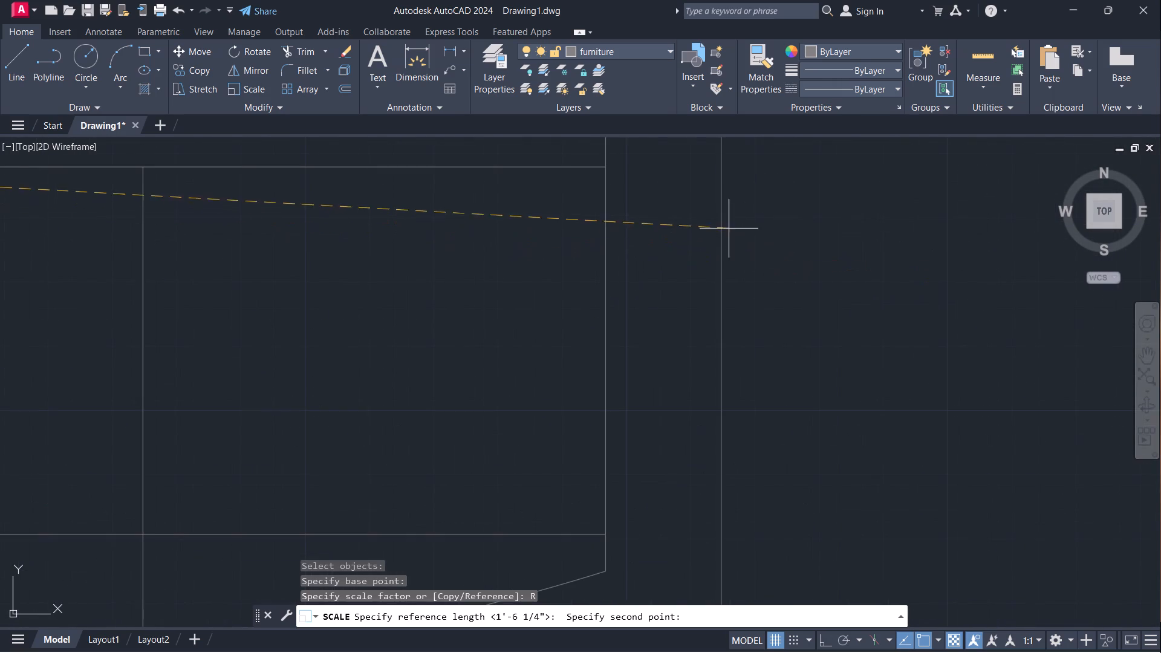
{"action": "middle_click_drag", "start_coordinate": [709, 208], "coordinate": [730, 299]}
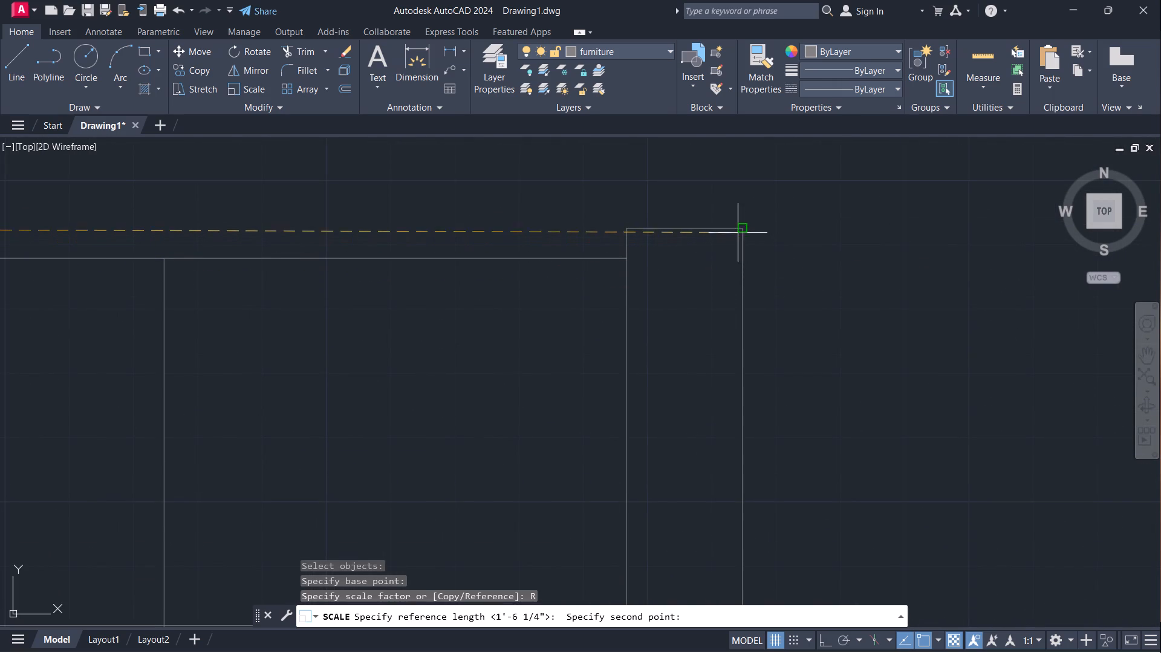
{"action": "left_click", "coordinate": [739, 232]}
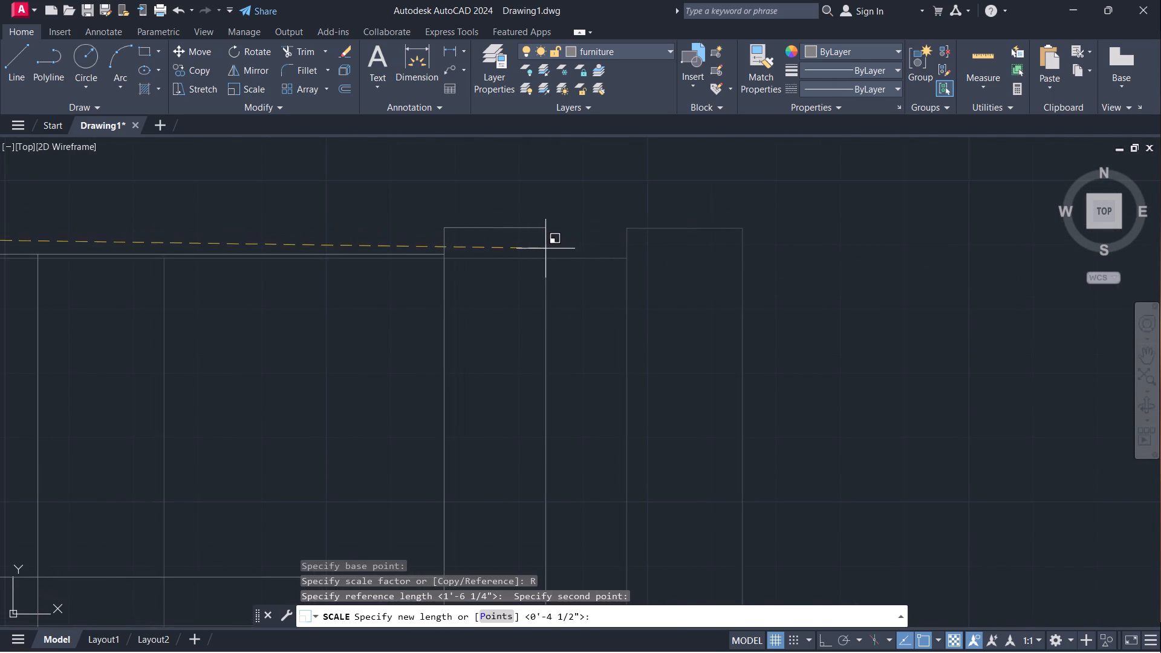
{"action": "scroll", "coordinate": [559, 258], "scroll_direction": "down", "scroll_amount": 4}
{"action": "scroll", "coordinate": [834, 256], "scroll_direction": "down", "scroll_amount": 3}
{"action": "scroll", "coordinate": [793, 273], "scroll_direction": "up", "scroll_amount": 4}
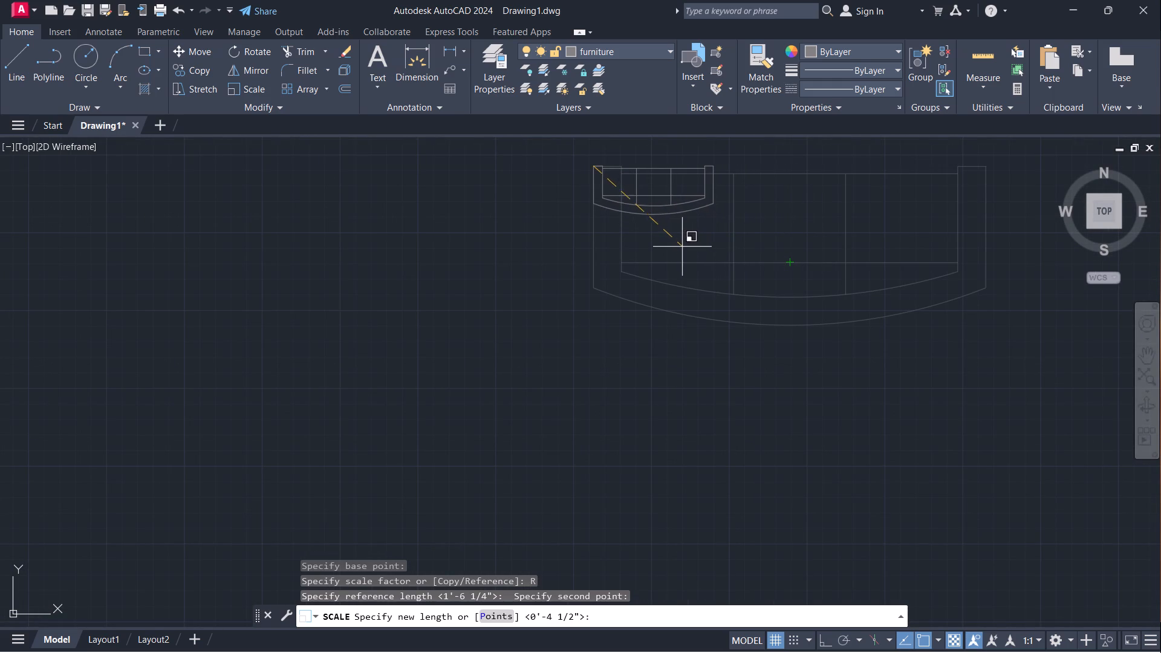
{"action": "left_click", "coordinate": [679, 245]}
Rotate the reduced sofa 90° counterclockwise about the outer southwest corner of its west arm.
{"action": "scroll", "coordinate": [850, 281], "scroll_direction": "down", "scroll_amount": 3}
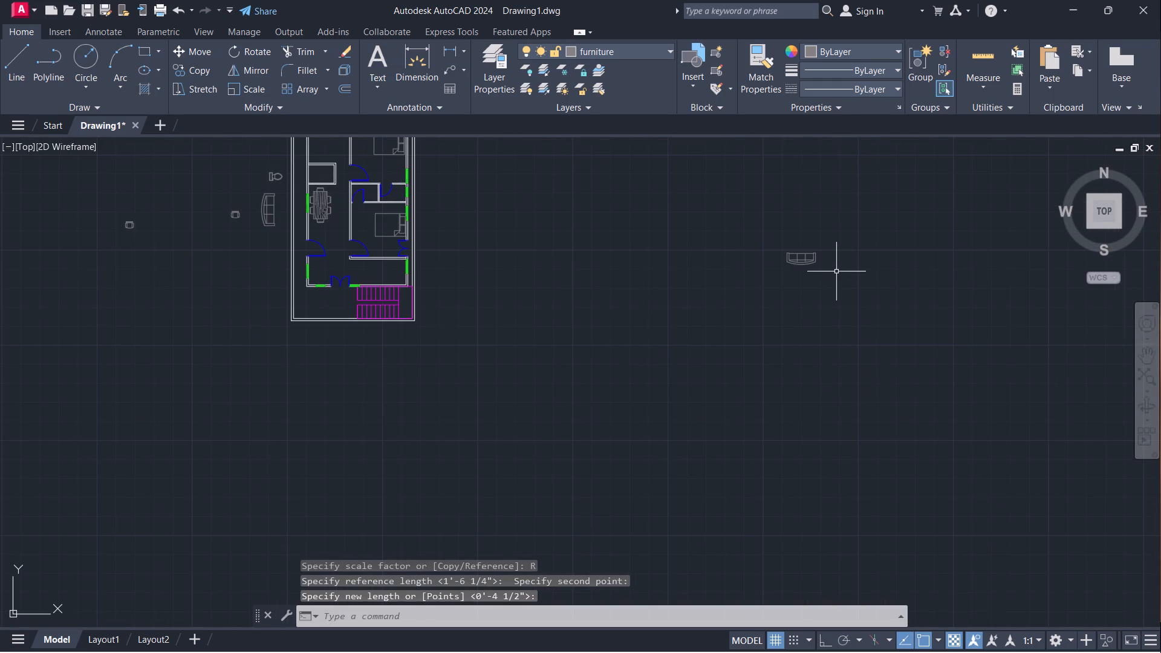
{"action": "scroll", "coordinate": [805, 292], "scroll_direction": "up", "scroll_amount": 1}
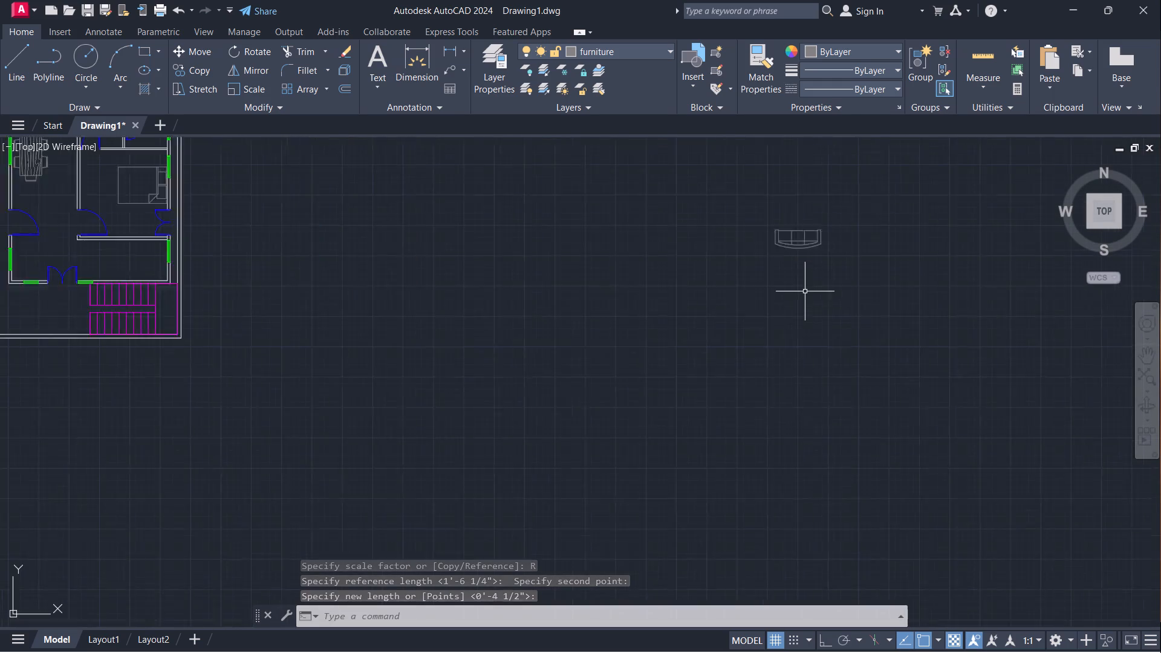
{"action": "scroll", "coordinate": [804, 291], "scroll_direction": "up", "scroll_amount": 2}
{"action": "middle_click_drag", "start_coordinate": [829, 270], "coordinate": [832, 366]}
{"action": "scroll", "coordinate": [951, 280], "scroll_direction": "up", "scroll_amount": 1}
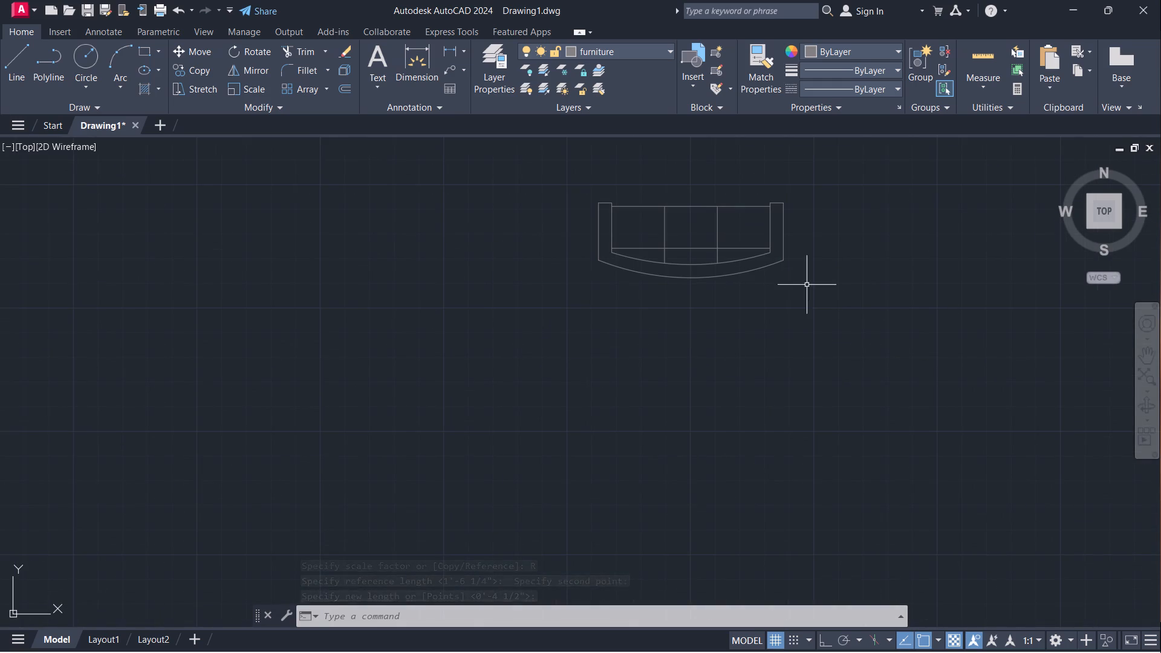
{"action": "left_click", "coordinate": [782, 298]}
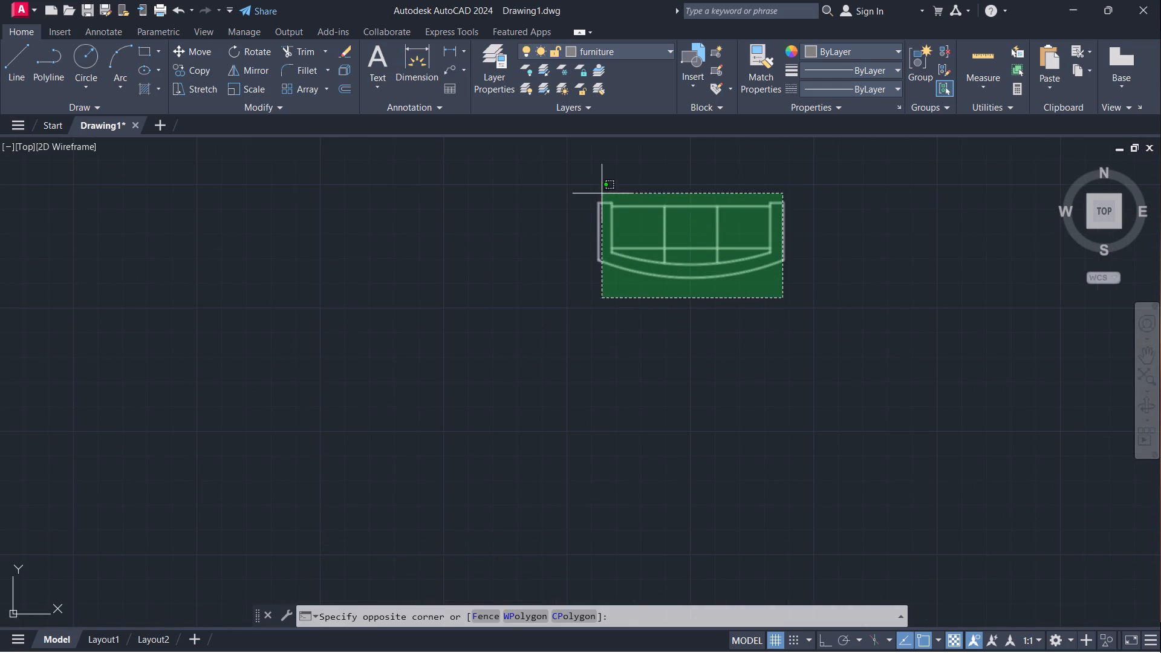
{"action": "left_click", "coordinate": [610, 171]}
{"action": "type", "text": "ro"}
{"action": "key", "text": "Return"}
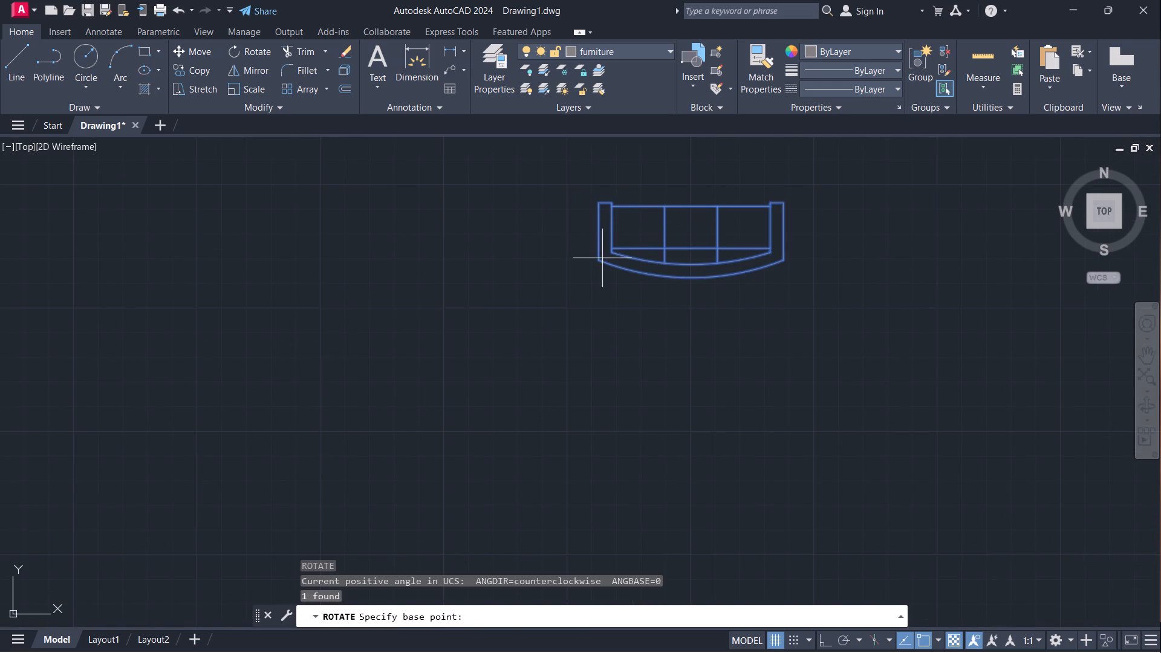
{"action": "left_click", "coordinate": [597, 258]}
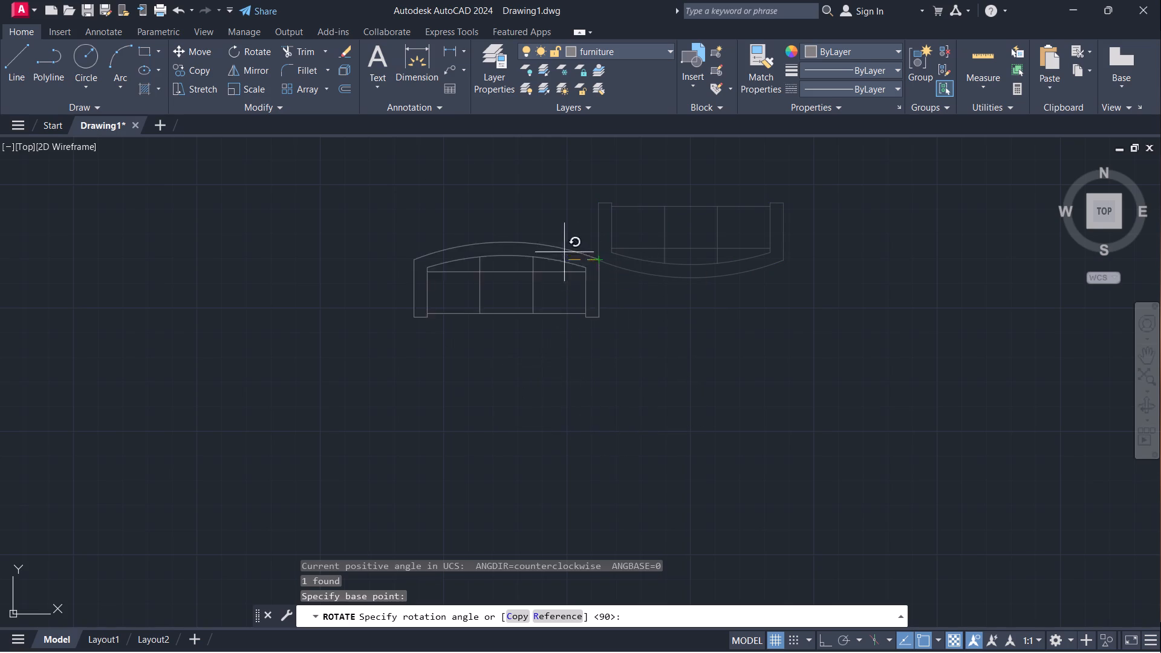
{"action": "middle_click_drag", "start_coordinate": [607, 141], "coordinate": [530, 262]}
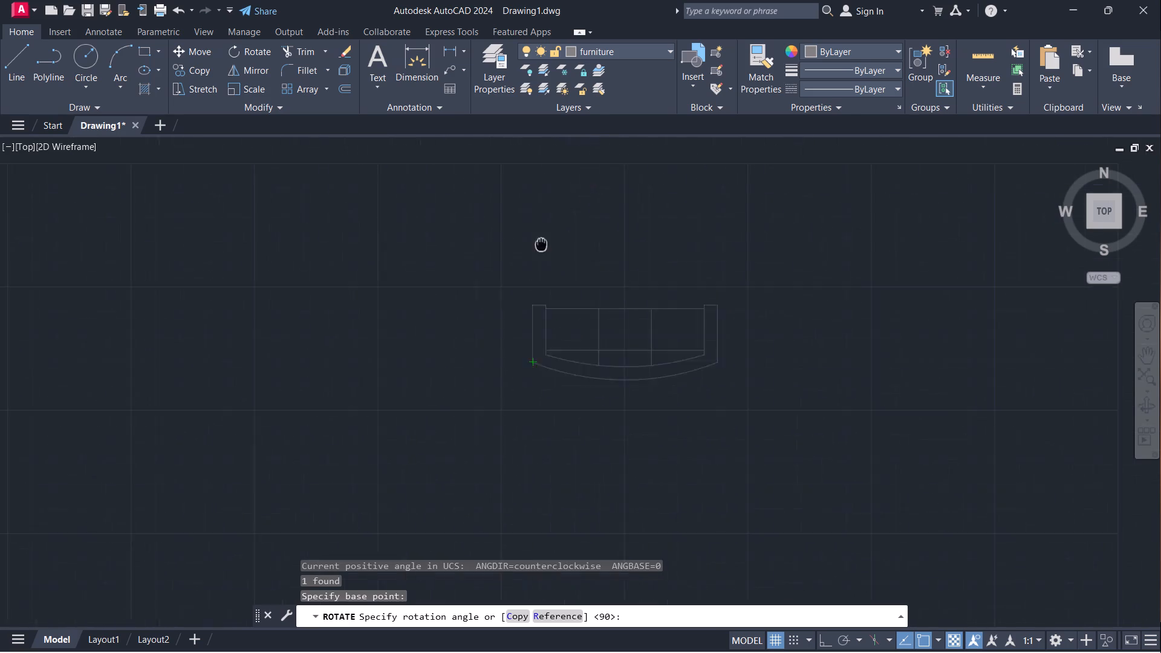
{"action": "middle_click_drag", "start_coordinate": [530, 262], "coordinate": [513, 296]}
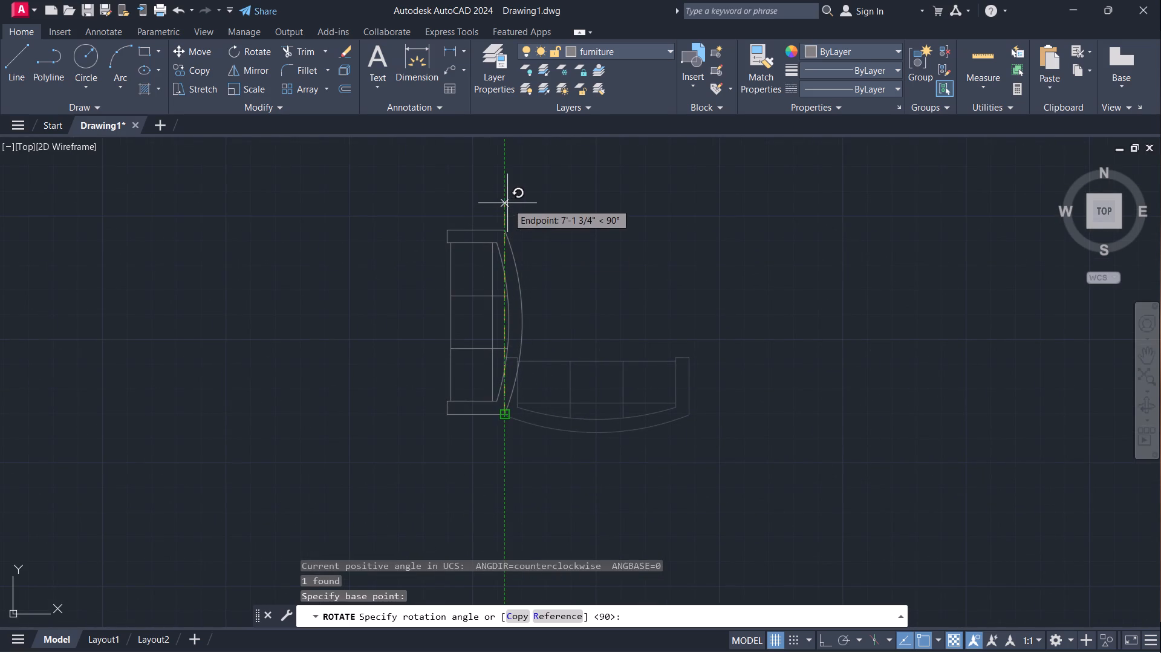
{"action": "left_click", "coordinate": [507, 203]}
Move the rotated sofa by the midpoint of its seat's curved back edge to the open space just east of the southeast room.
{"action": "scroll", "coordinate": [502, 268], "scroll_direction": "down", "scroll_amount": 3}
{"action": "left_click_drag", "start_coordinate": [518, 349], "coordinate": [519, 343]}
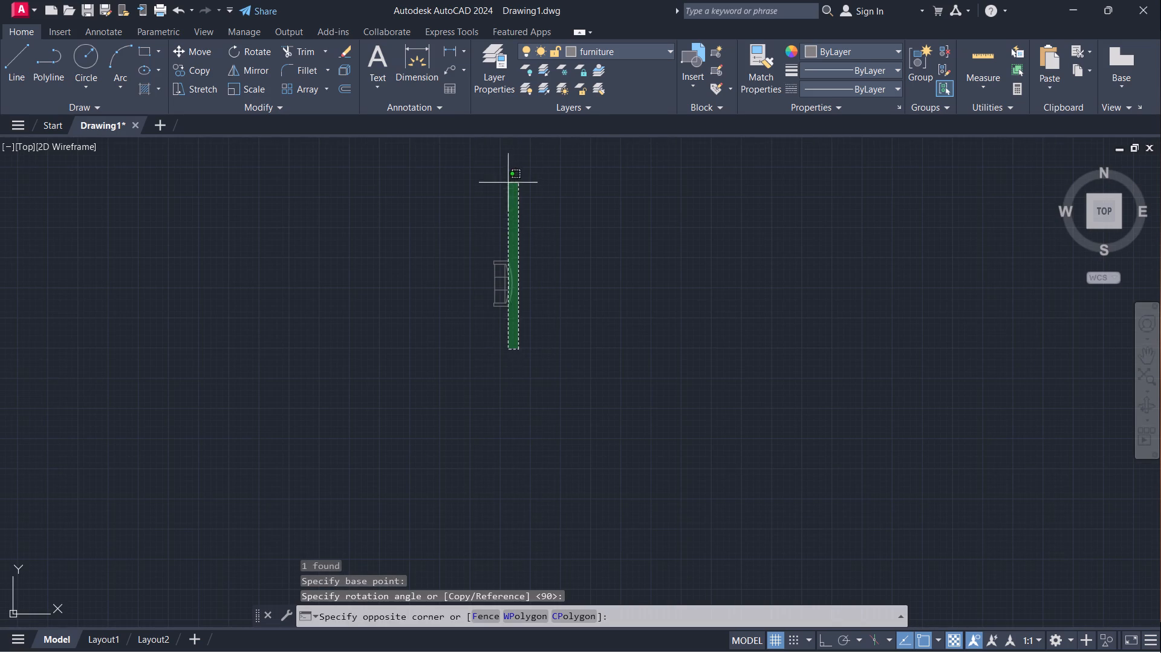
{"action": "left_click", "coordinate": [478, 178]}
{"action": "key", "text": "m"}
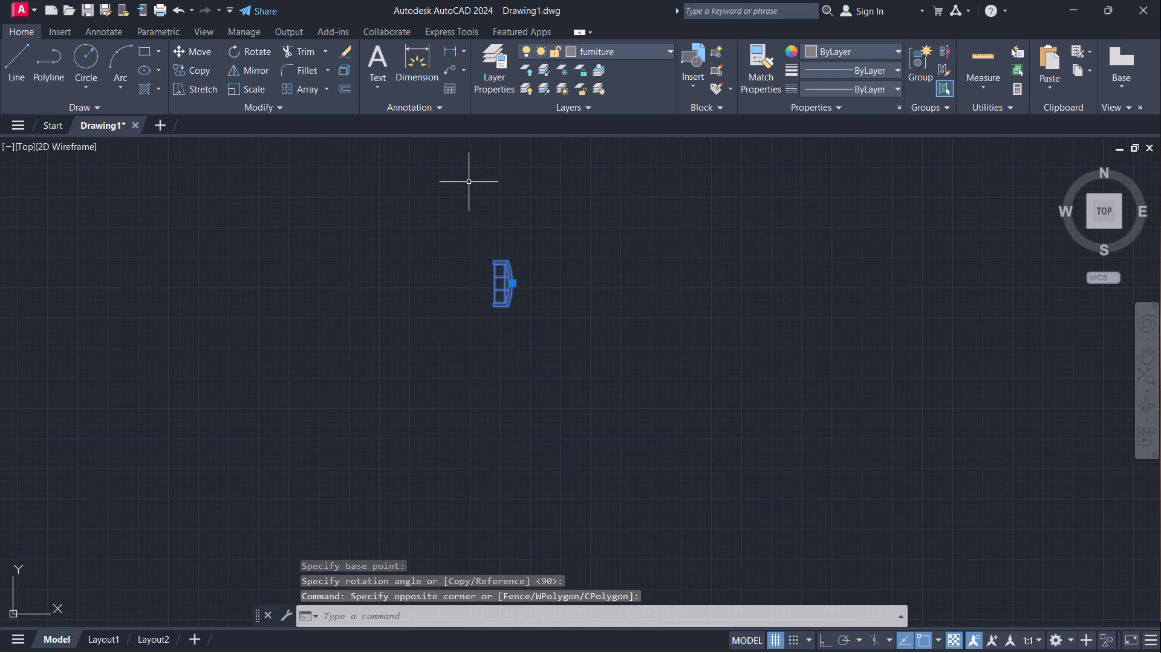
{"action": "key", "text": "Return"}
{"action": "scroll", "coordinate": [504, 184], "scroll_direction": "up", "scroll_amount": 4}
{"action": "scroll", "coordinate": [514, 316], "scroll_direction": "down", "scroll_amount": 4}
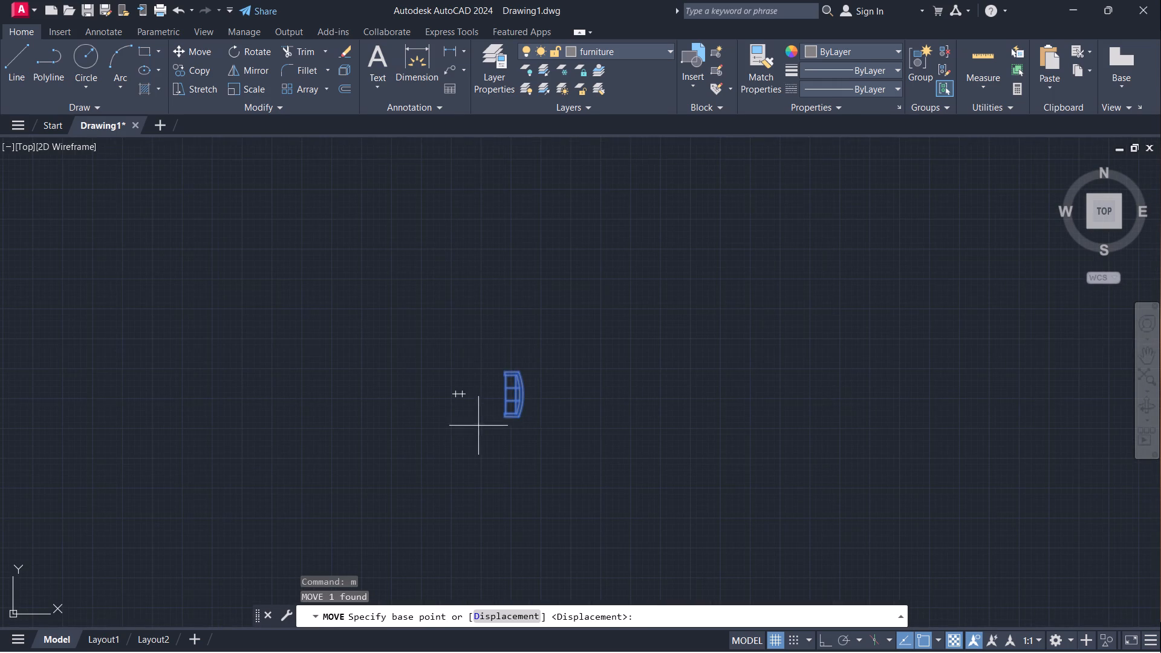
{"action": "middle_click_drag", "start_coordinate": [482, 431], "coordinate": [533, 369]}
{"action": "scroll", "coordinate": [589, 324], "scroll_direction": "up", "scroll_amount": 3}
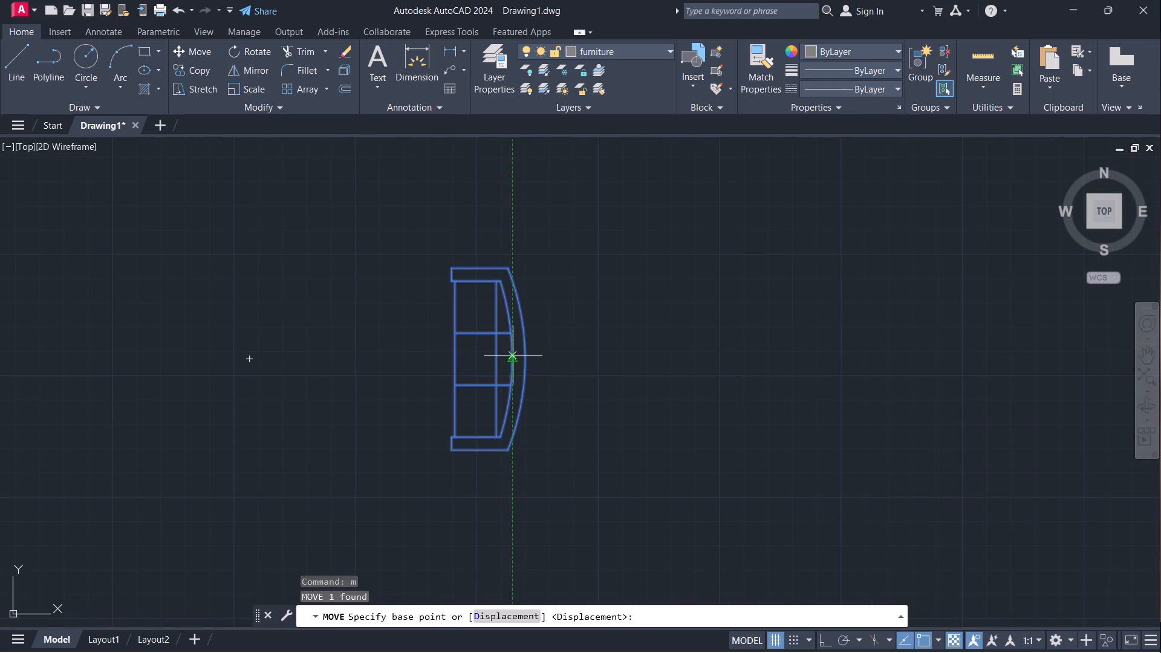
{"action": "left_click", "coordinate": [513, 356]}
{"action": "scroll", "coordinate": [466, 328], "scroll_direction": "down", "scroll_amount": 5}
{"action": "middle_click_drag", "start_coordinate": [616, 374], "coordinate": [909, 453]}
{"action": "scroll", "coordinate": [706, 470], "scroll_direction": "up", "scroll_amount": 4}
{"action": "middle_click_drag", "start_coordinate": [536, 412], "coordinate": [1120, 550]}
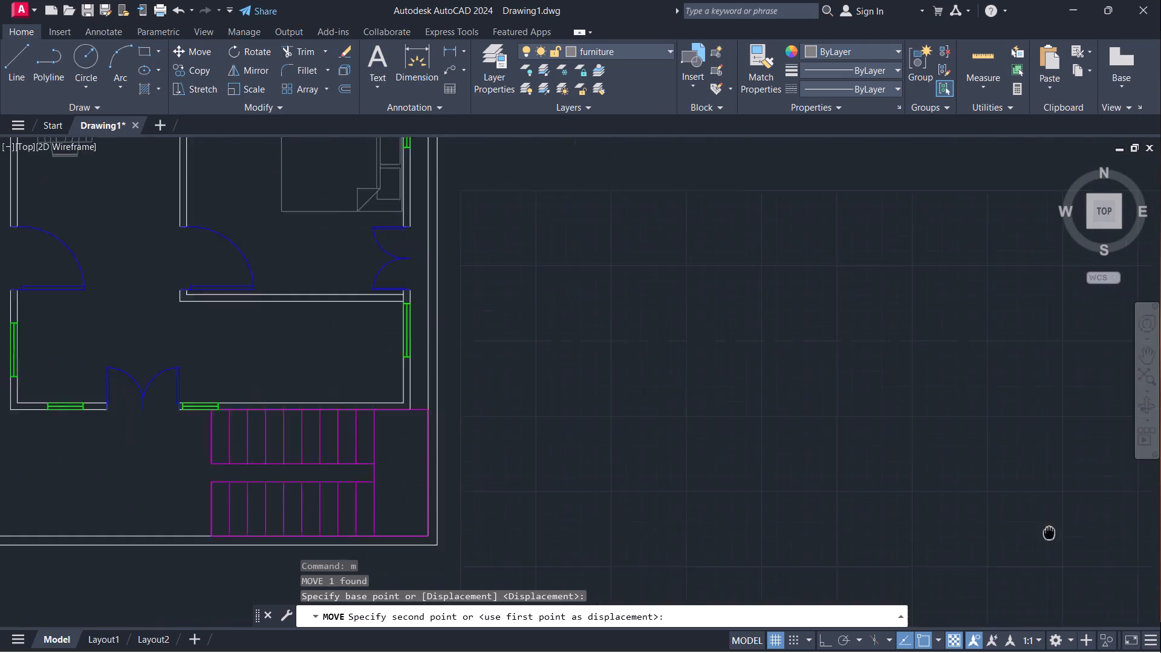
{"action": "middle_click_drag", "start_coordinate": [1120, 550], "coordinate": [1160, 560]}
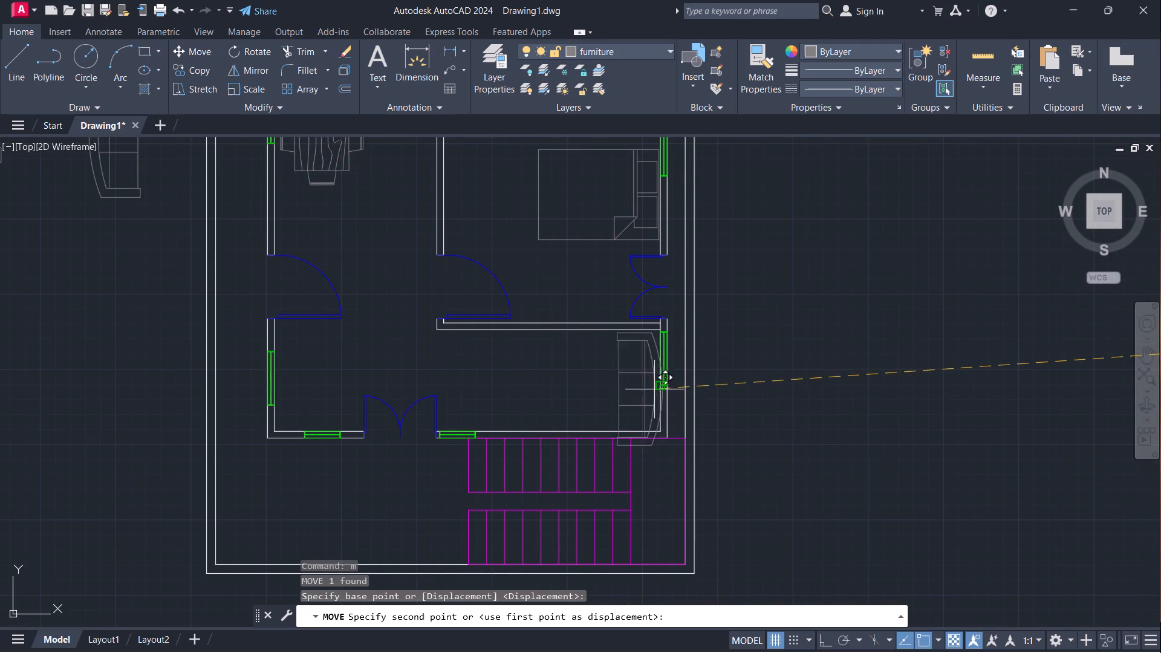
{"action": "scroll", "coordinate": [654, 383], "scroll_direction": "up", "scroll_amount": 2}
{"action": "scroll", "coordinate": [634, 377], "scroll_direction": "down", "scroll_amount": 1}
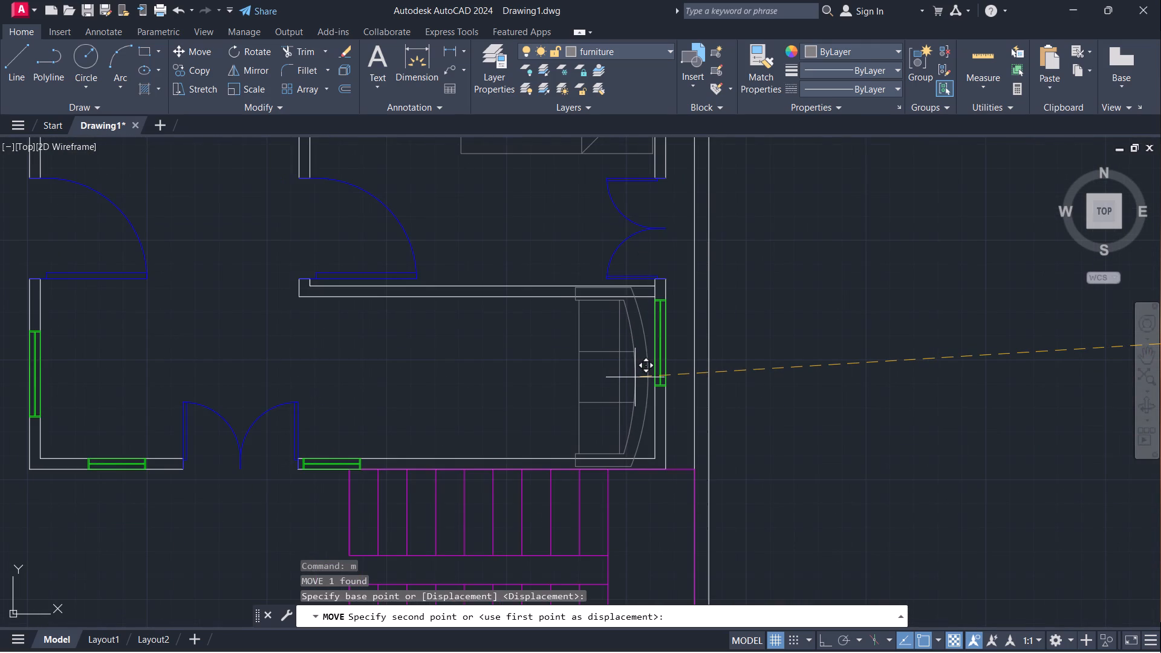
{"action": "scroll", "coordinate": [635, 377], "scroll_direction": "down", "scroll_amount": 1}
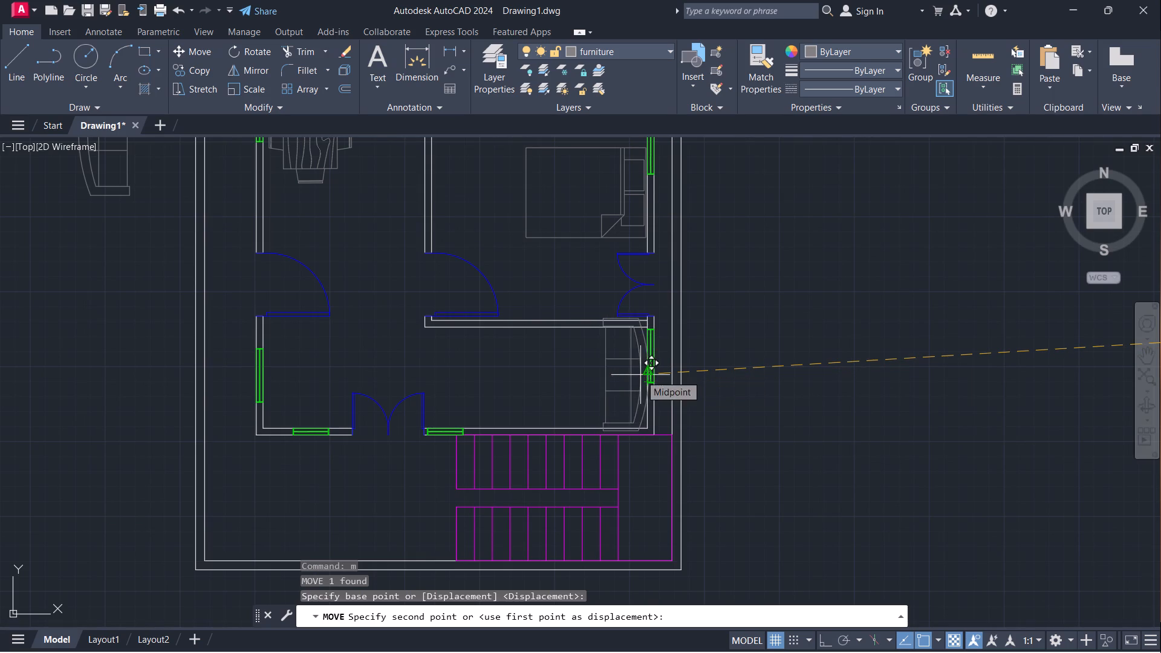
{"action": "left_click", "coordinate": [820, 362]}
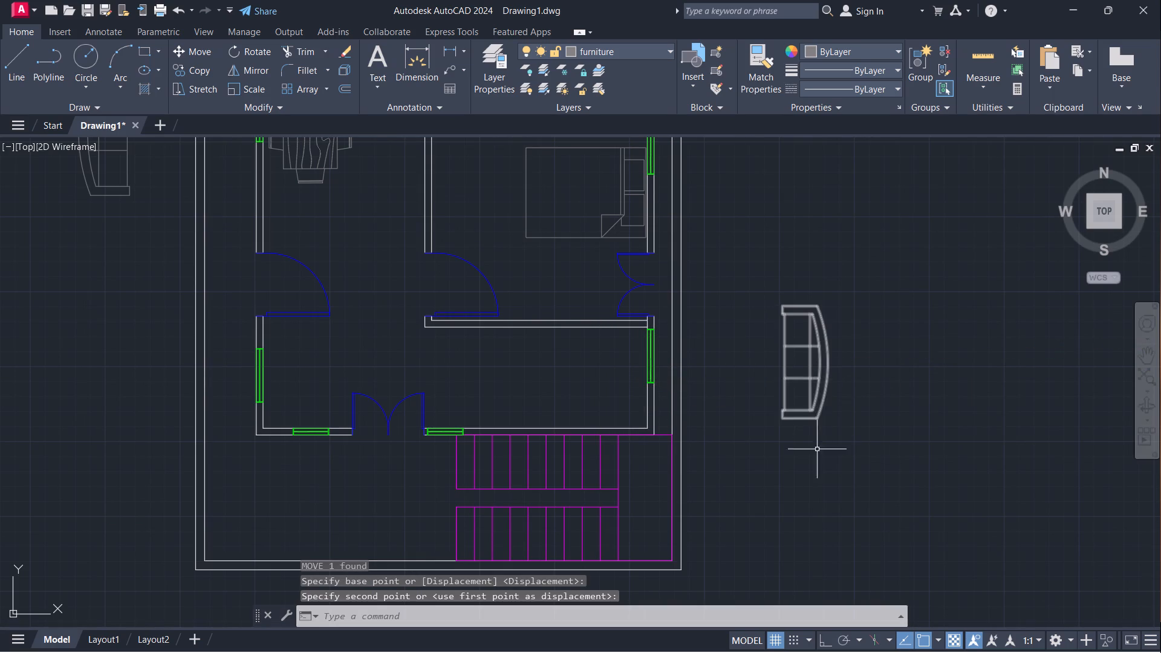
Scale the rotated sofa by reference from its outer southwest corner, using its full north-south length as reference and shrinking it to about two thirds.
{"action": "left_click", "coordinate": [843, 470]}
{"action": "left_click", "coordinate": [748, 260]}
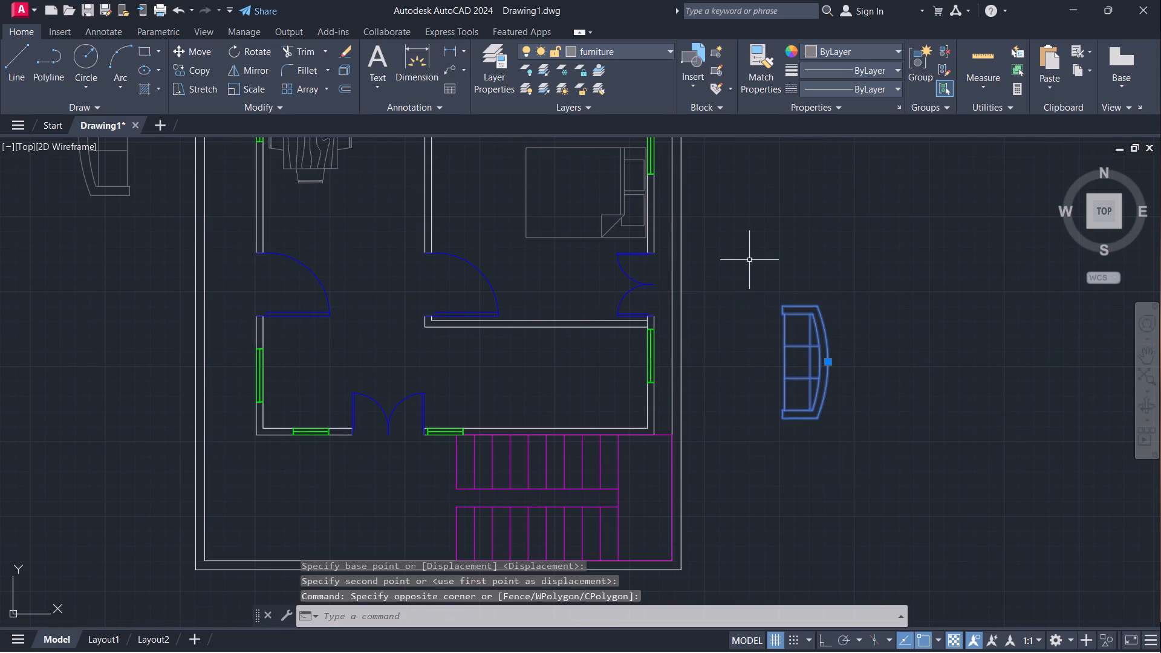
{"action": "key", "text": "s"}
{"action": "key", "text": "c"}
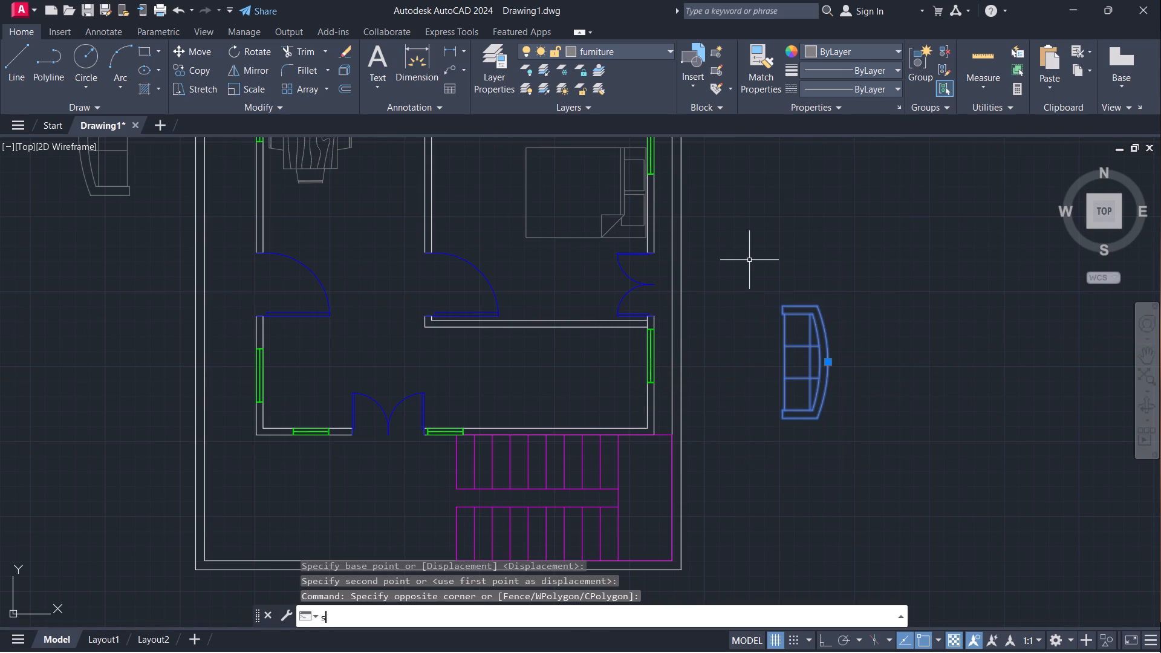
{"action": "key", "text": "Return"}
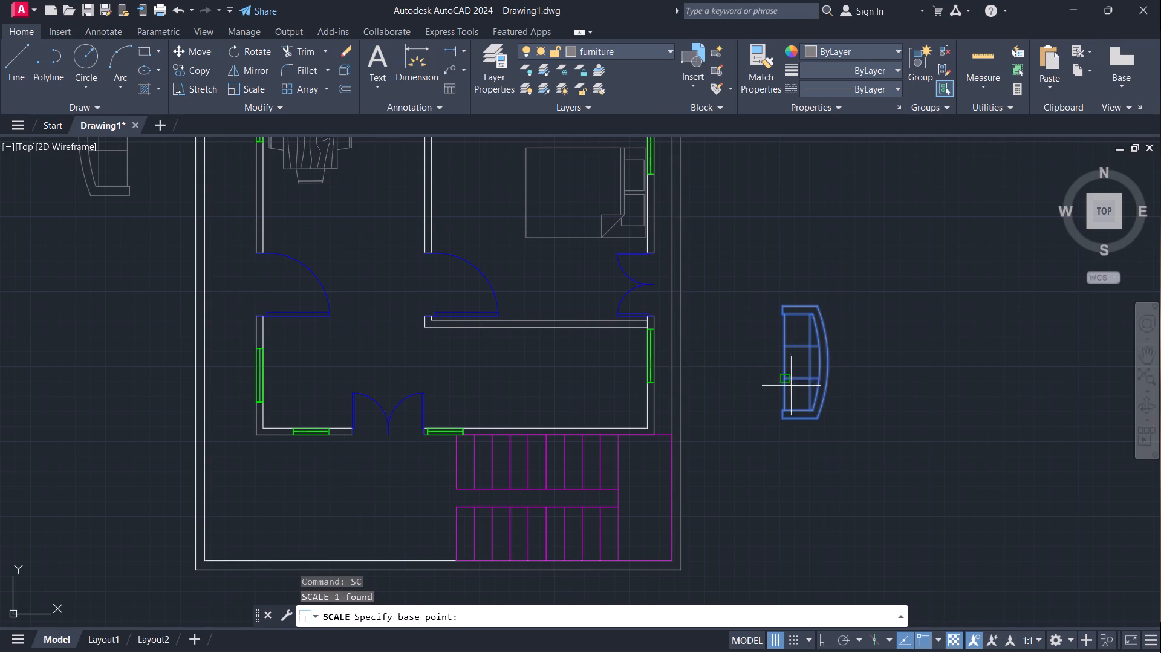
{"action": "scroll", "coordinate": [807, 416], "scroll_direction": "up", "scroll_amount": 1}
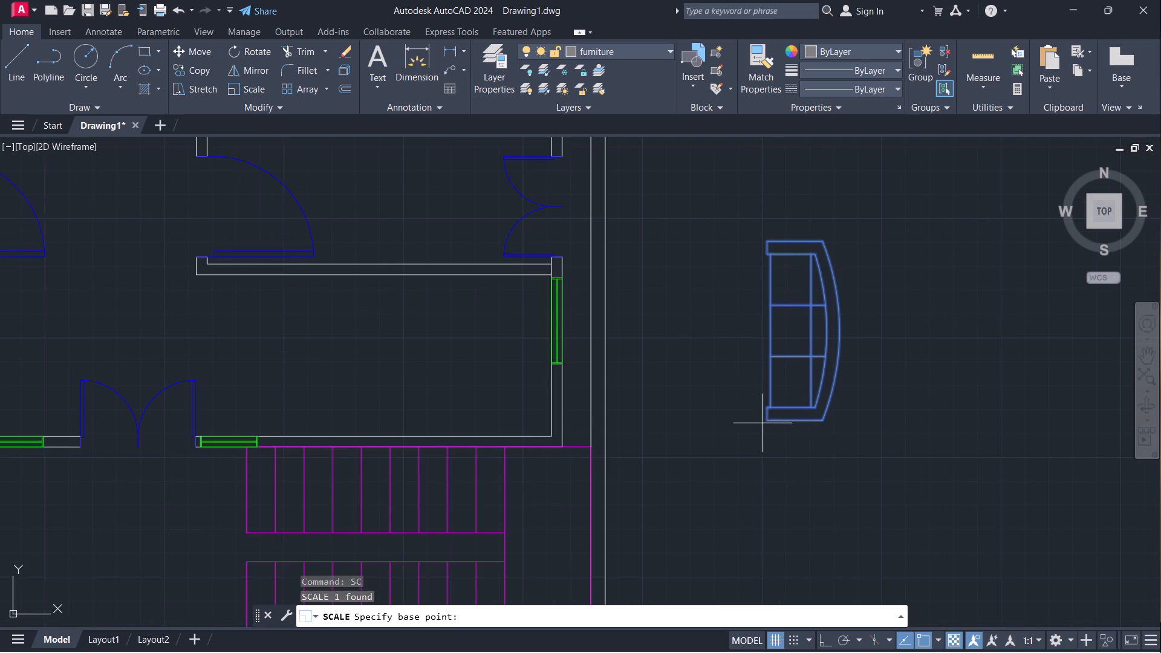
{"action": "left_click", "coordinate": [763, 423]}
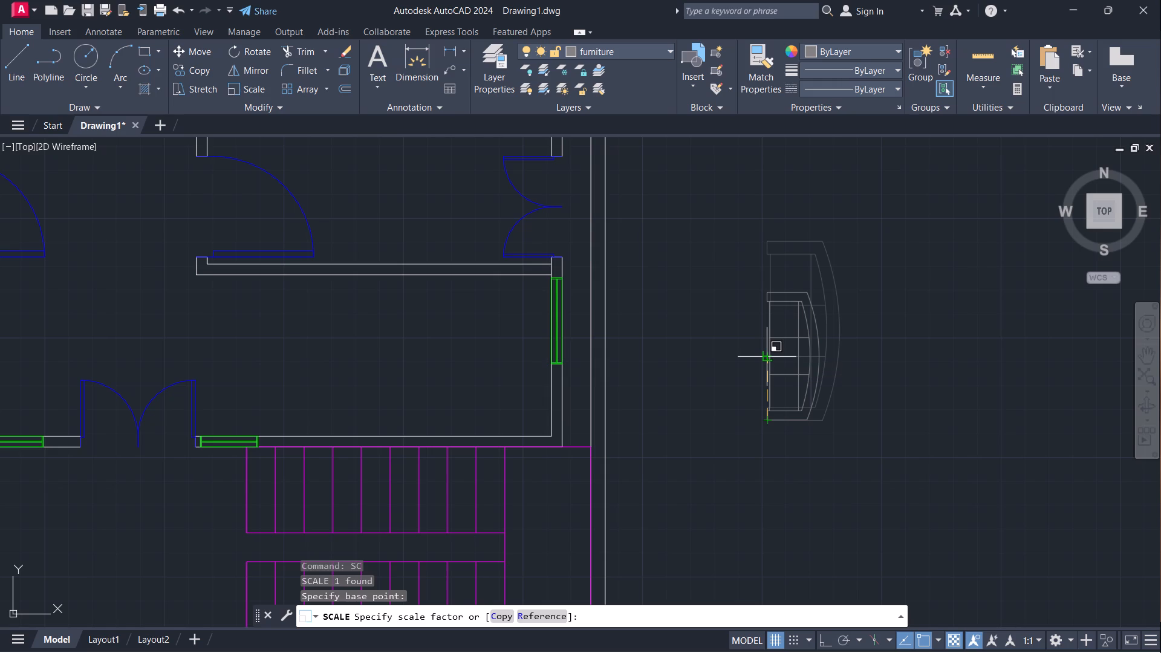
{"action": "left_click", "coordinate": [545, 614]}
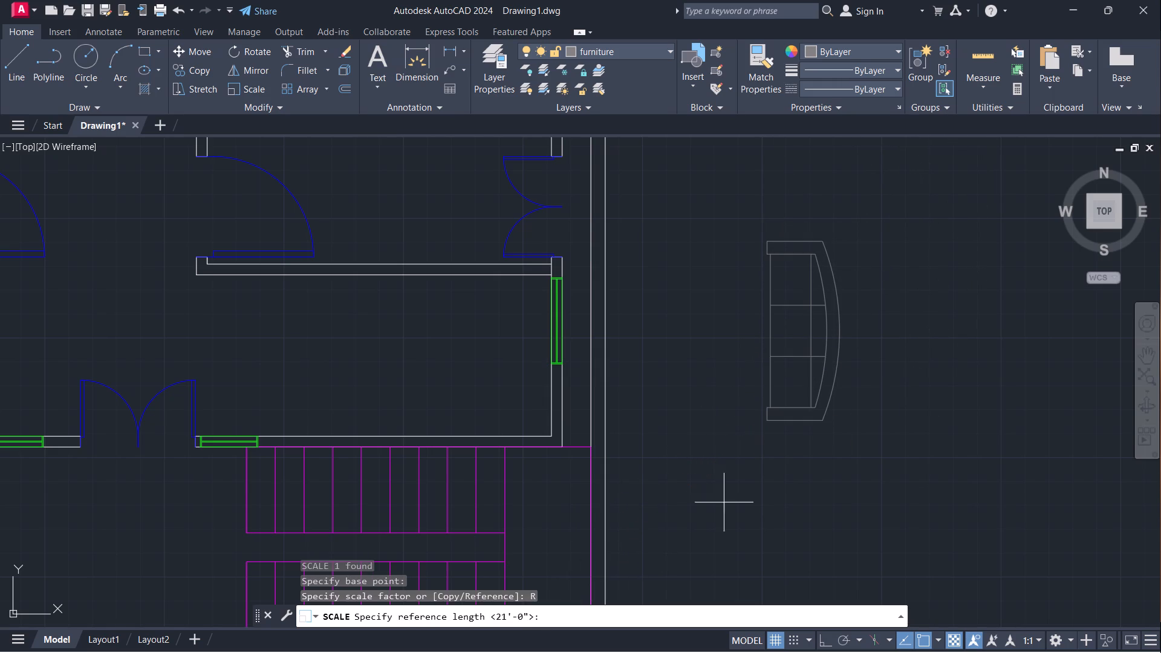
{"action": "left_click", "coordinate": [769, 423]}
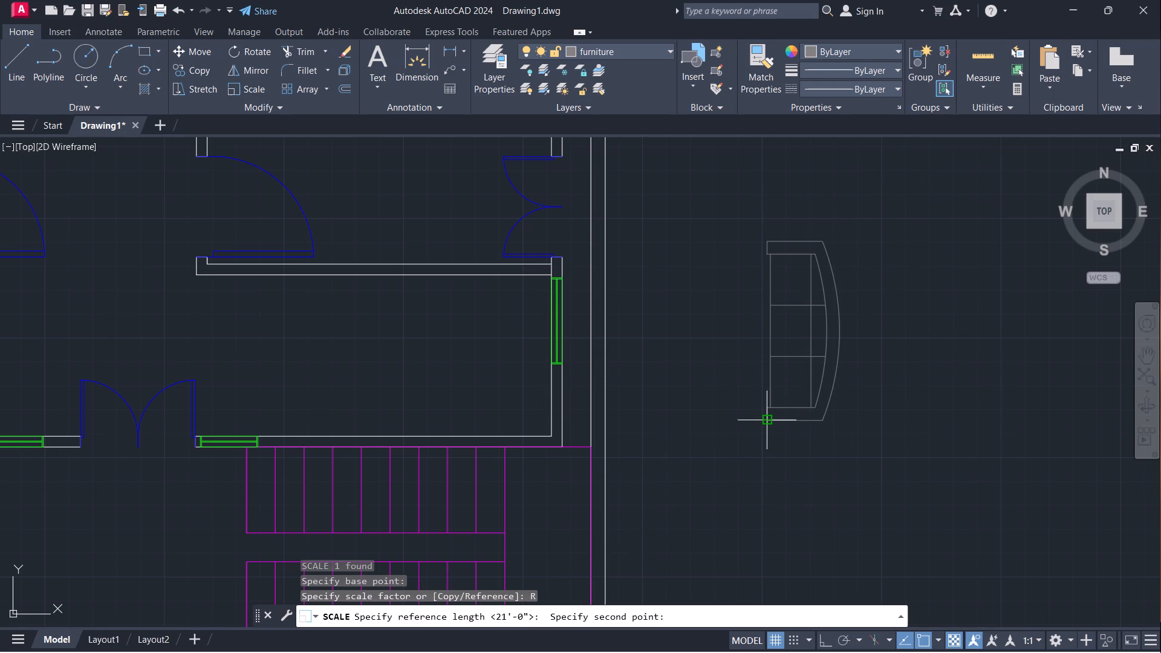
{"action": "scroll", "coordinate": [785, 250], "scroll_direction": "up", "scroll_amount": 4}
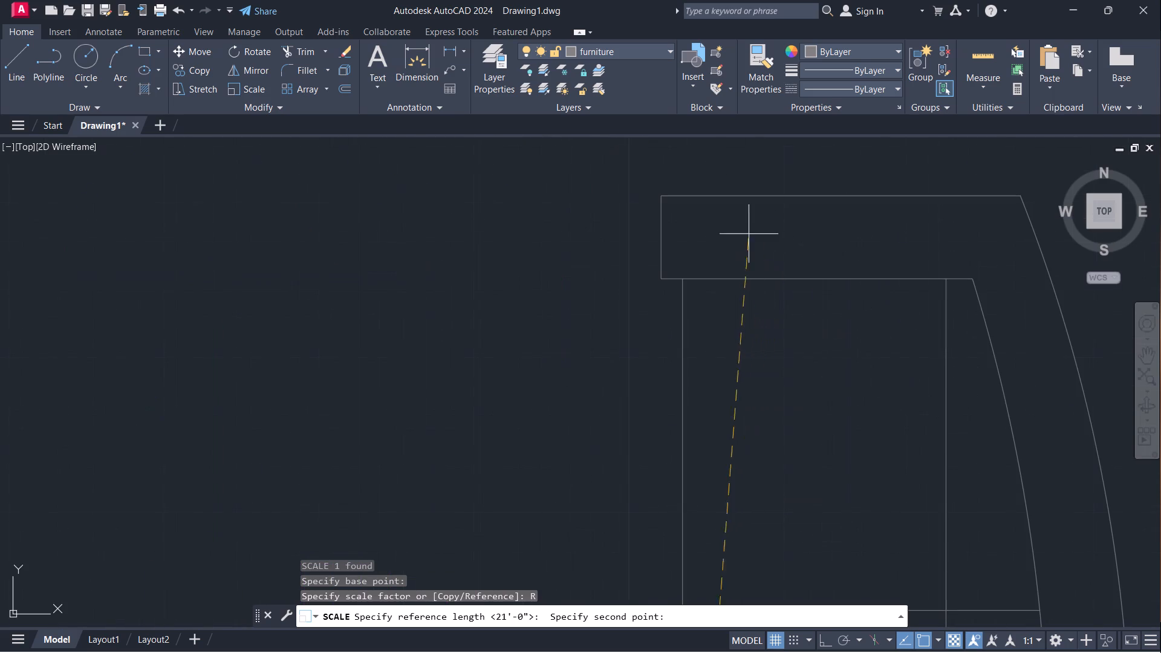
{"action": "left_click", "coordinate": [664, 194]}
{"action": "scroll", "coordinate": [690, 311], "scroll_direction": "down", "scroll_amount": 5}
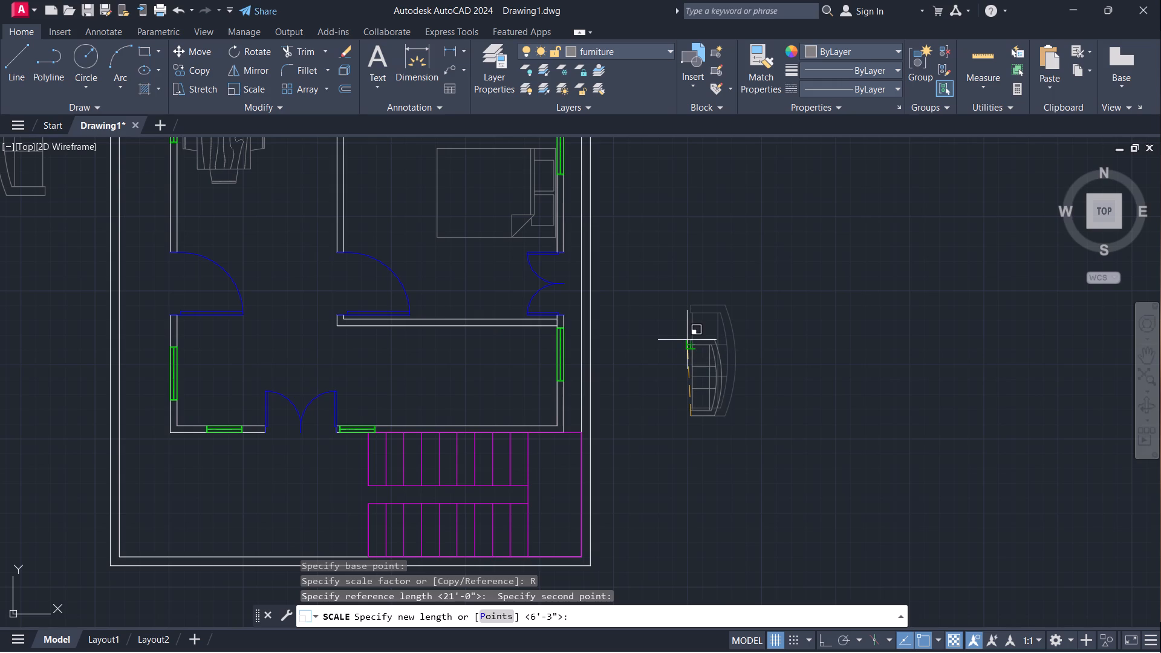
{"action": "left_click", "coordinate": [686, 341]}
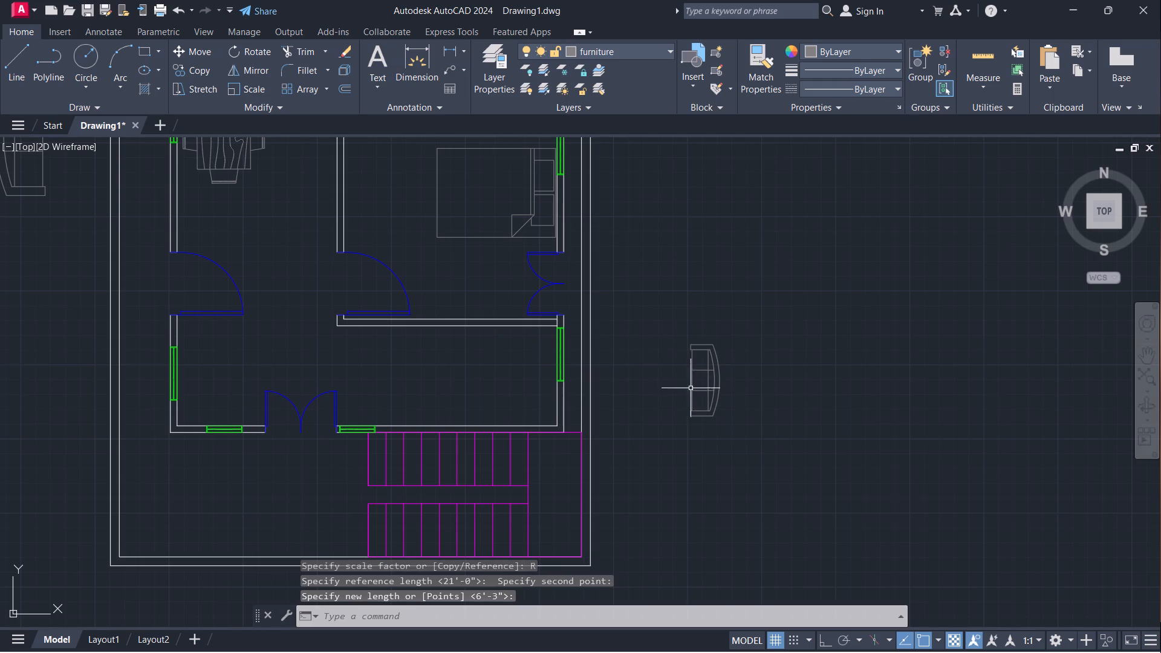
Move the reduced sofa by the middle of its seat's curved back edge into the southeast room, against the east wall's window.
{"action": "left_click", "coordinate": [730, 448]}
{"action": "left_click", "coordinate": [689, 316]}
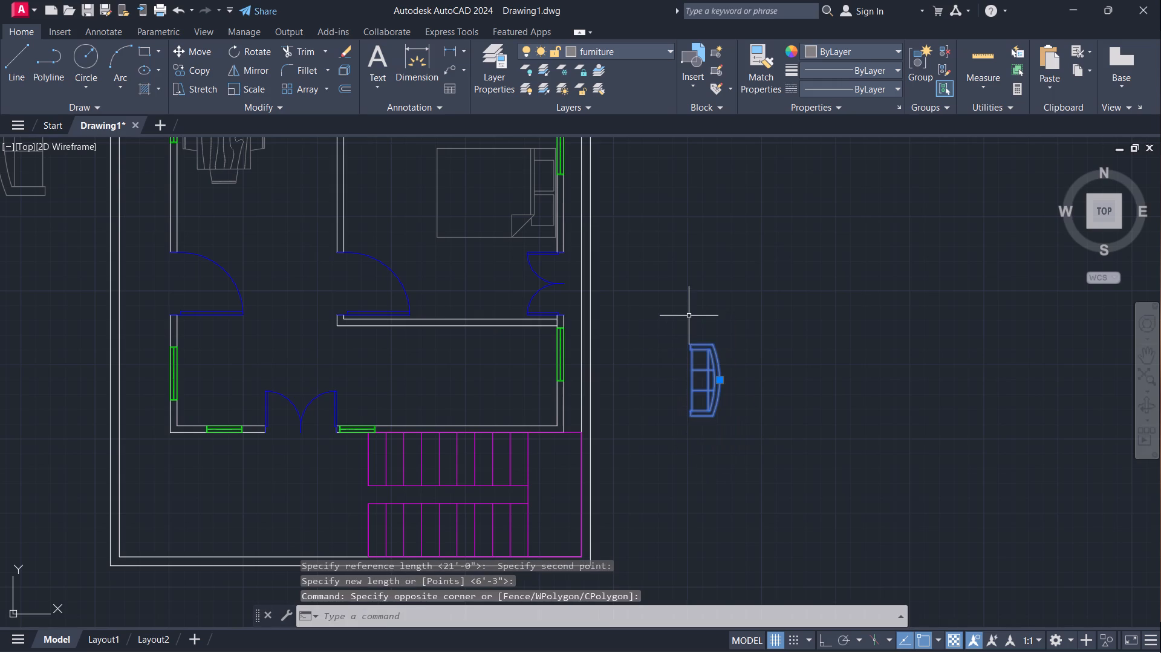
{"action": "key", "text": "m"}
{"action": "key", "text": "Return"}
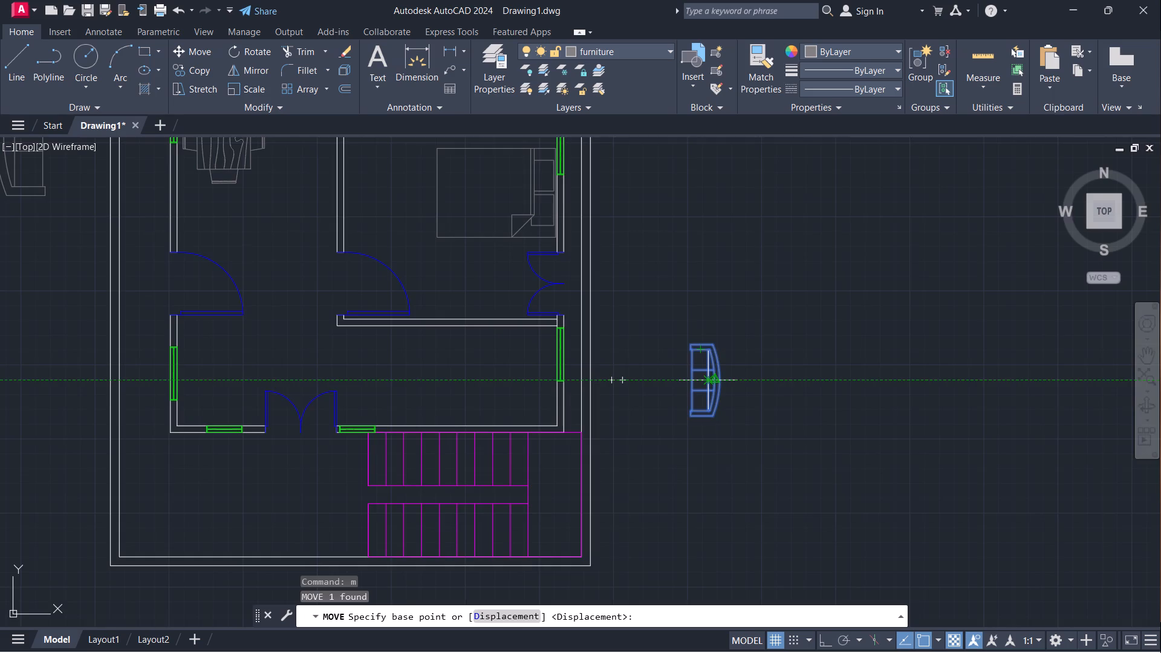
{"action": "scroll", "coordinate": [708, 378], "scroll_direction": "up", "scroll_amount": 3}
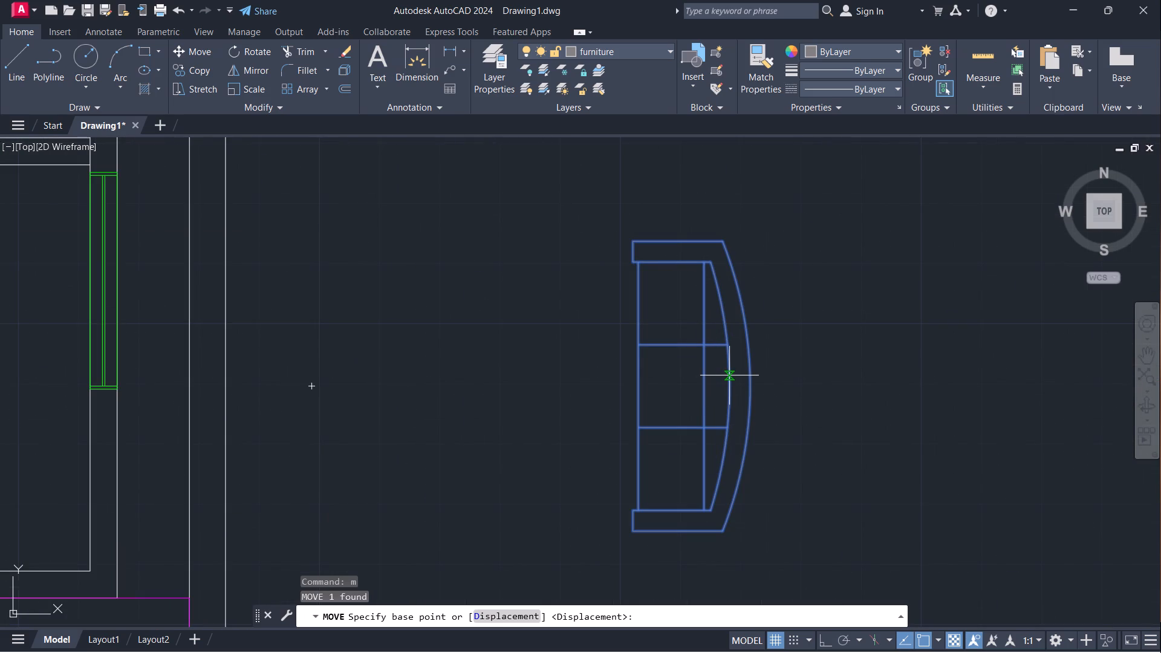
{"action": "left_click", "coordinate": [729, 375]}
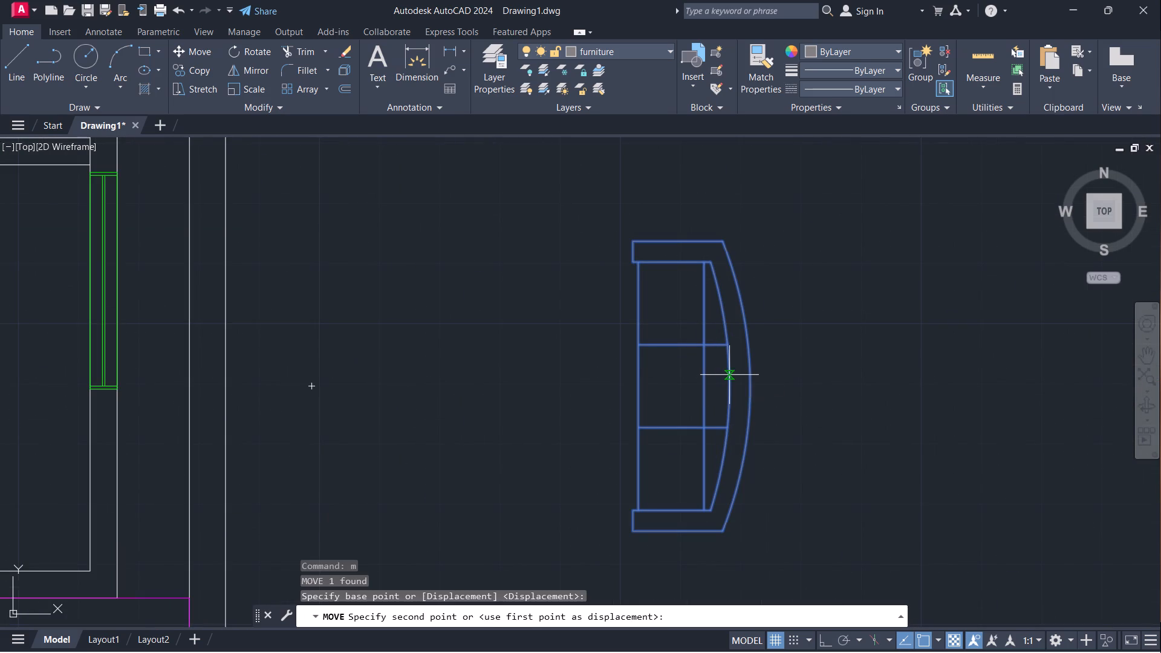
{"action": "scroll", "coordinate": [576, 378], "scroll_direction": "down", "scroll_amount": 3}
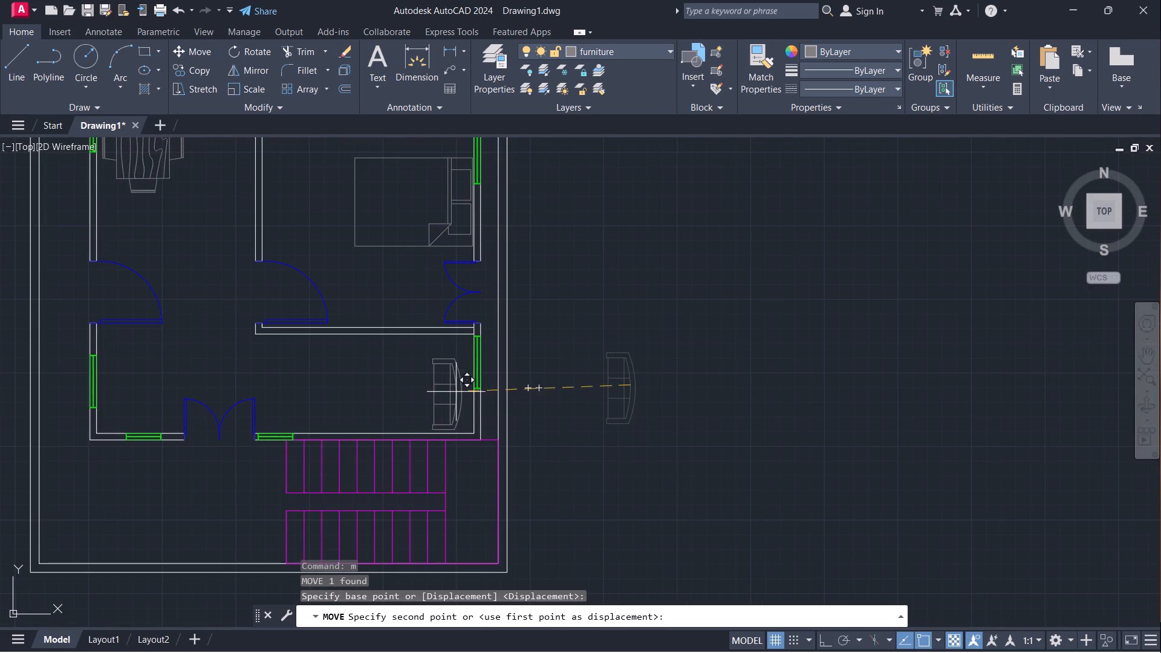
{"action": "scroll", "coordinate": [470, 385], "scroll_direction": "up", "scroll_amount": 3}
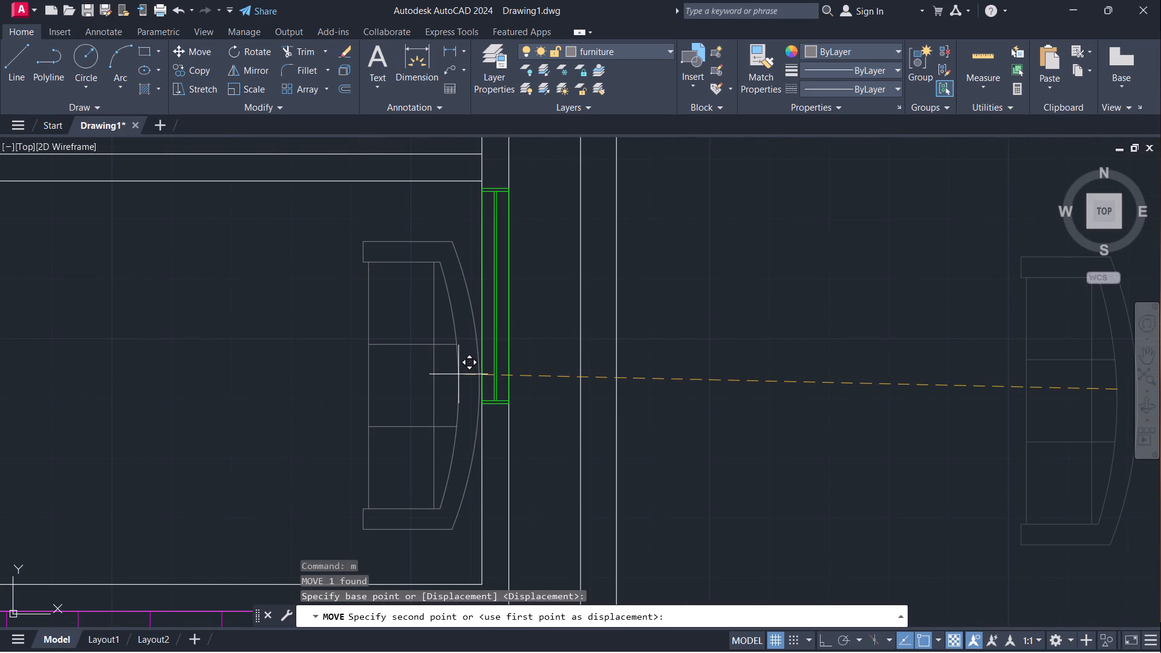
{"action": "left_click", "coordinate": [455, 365]}
Move the westernmost armchair outside the plan by the middle of its backrest to the southeast room's north wall, just northwest of the sofa.
{"action": "scroll", "coordinate": [584, 390], "scroll_direction": "down", "scroll_amount": 3}
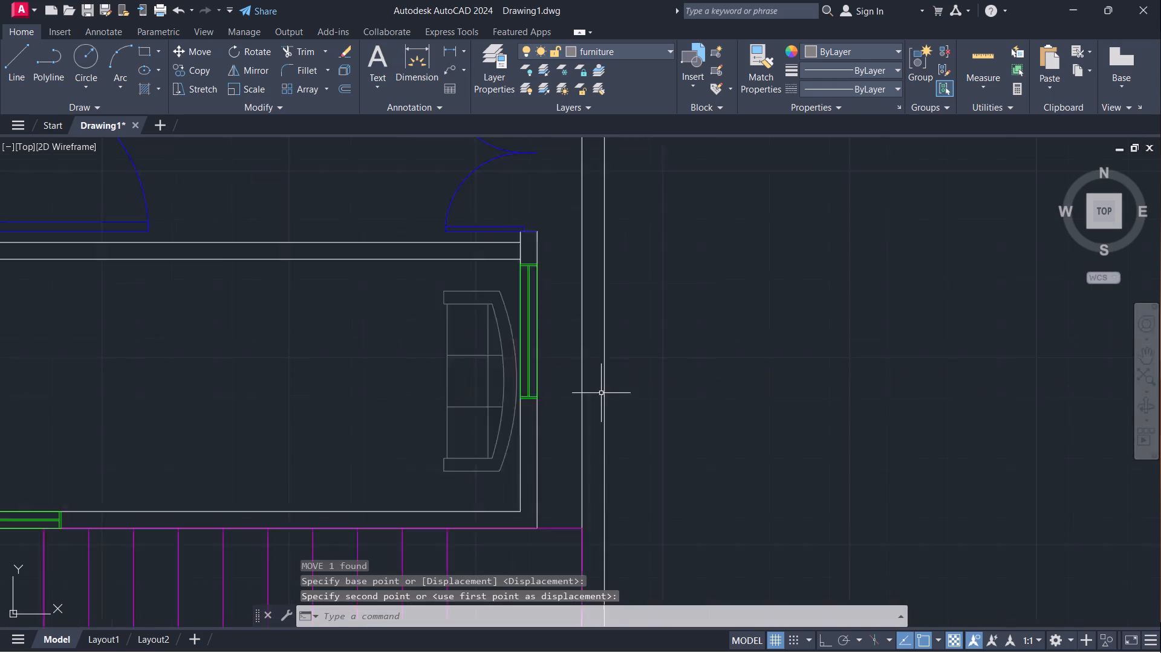
{"action": "middle_click_drag", "start_coordinate": [700, 430], "coordinate": [840, 424]}
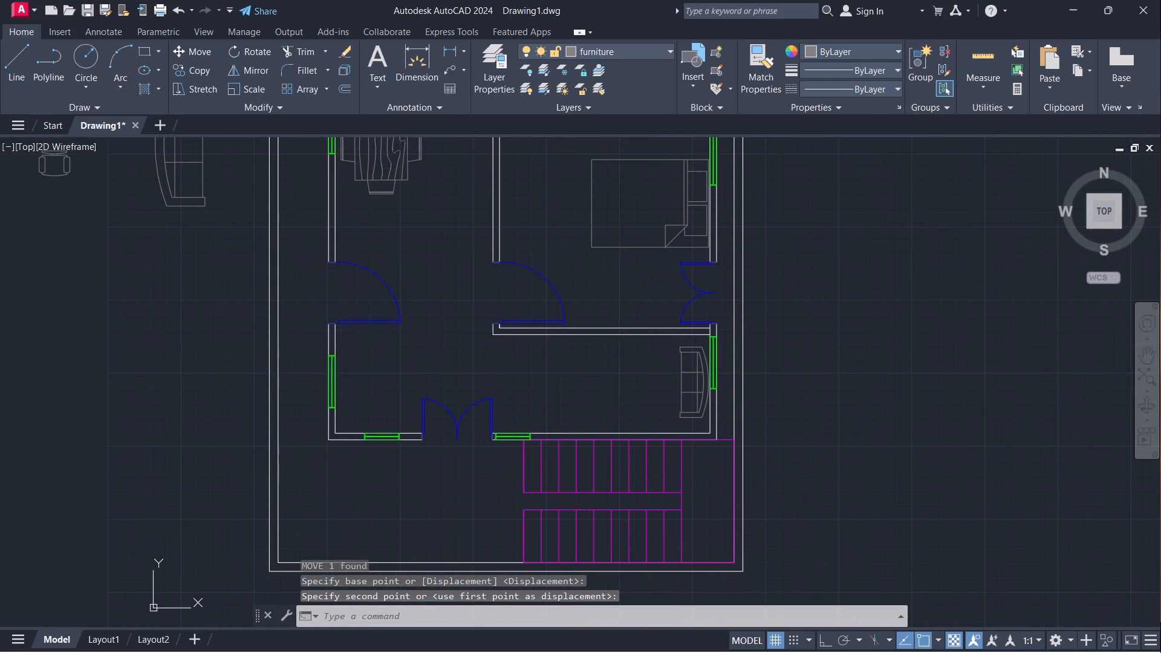
{"action": "middle_click_drag", "start_coordinate": [626, 365], "coordinate": [785, 425]}
{"action": "scroll", "coordinate": [656, 374], "scroll_direction": "down", "scroll_amount": 1}
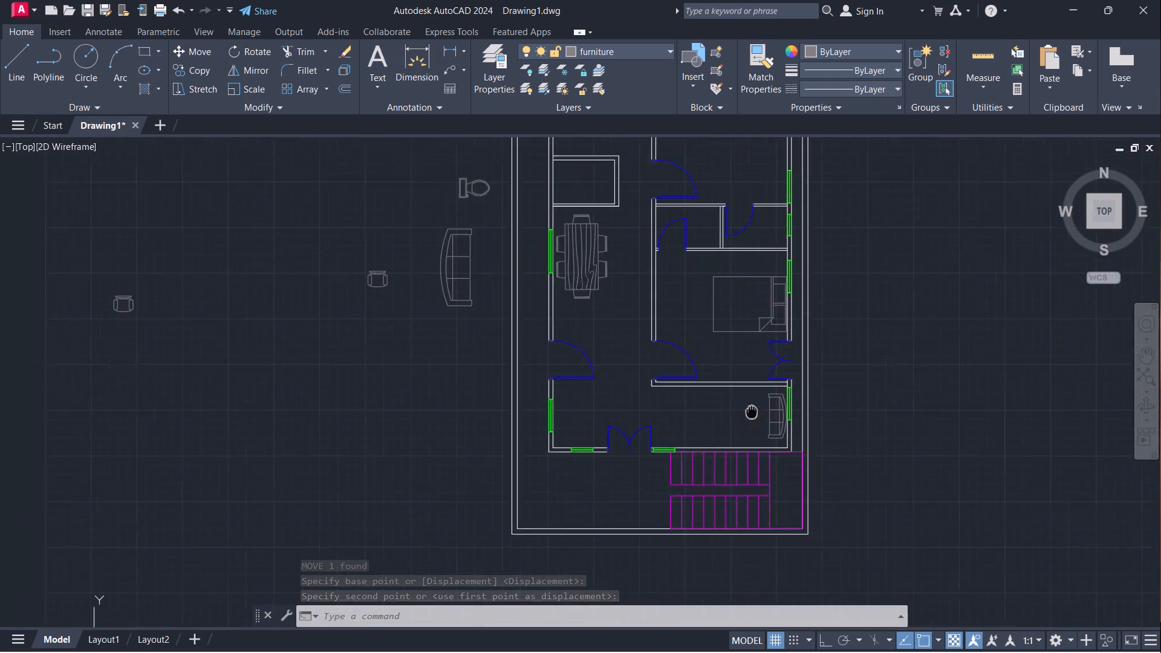
{"action": "middle_click_drag", "start_coordinate": [785, 425], "coordinate": [813, 428]}
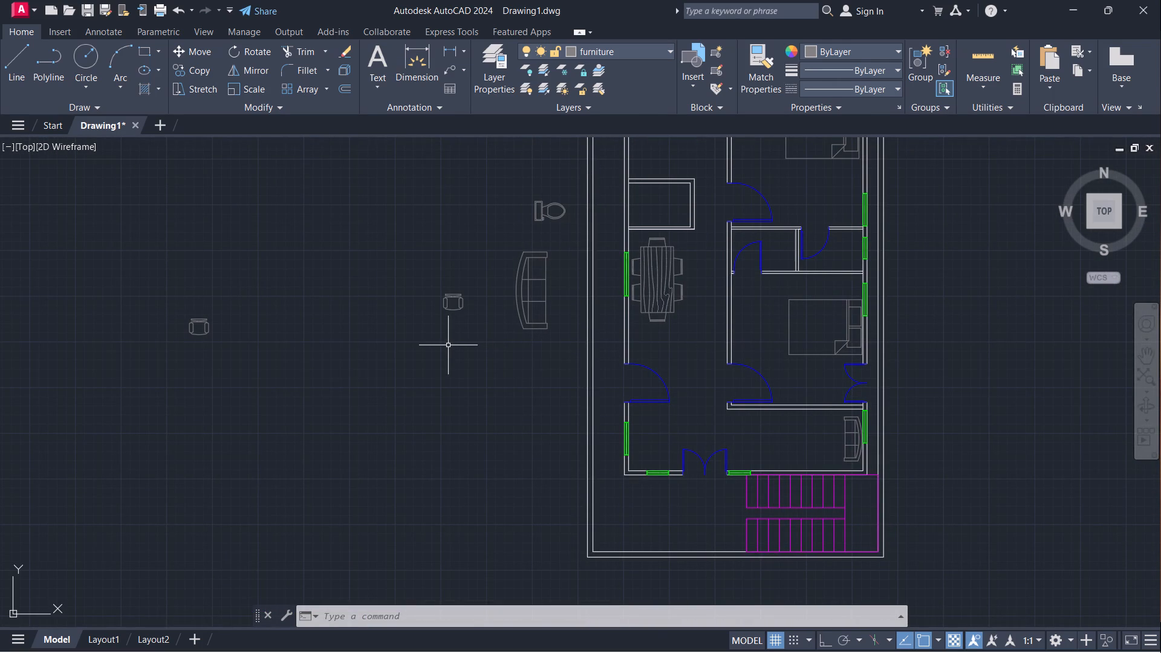
{"action": "left_click", "coordinate": [238, 355]}
{"action": "left_click", "coordinate": [161, 285]}
{"action": "key", "text": "m"}
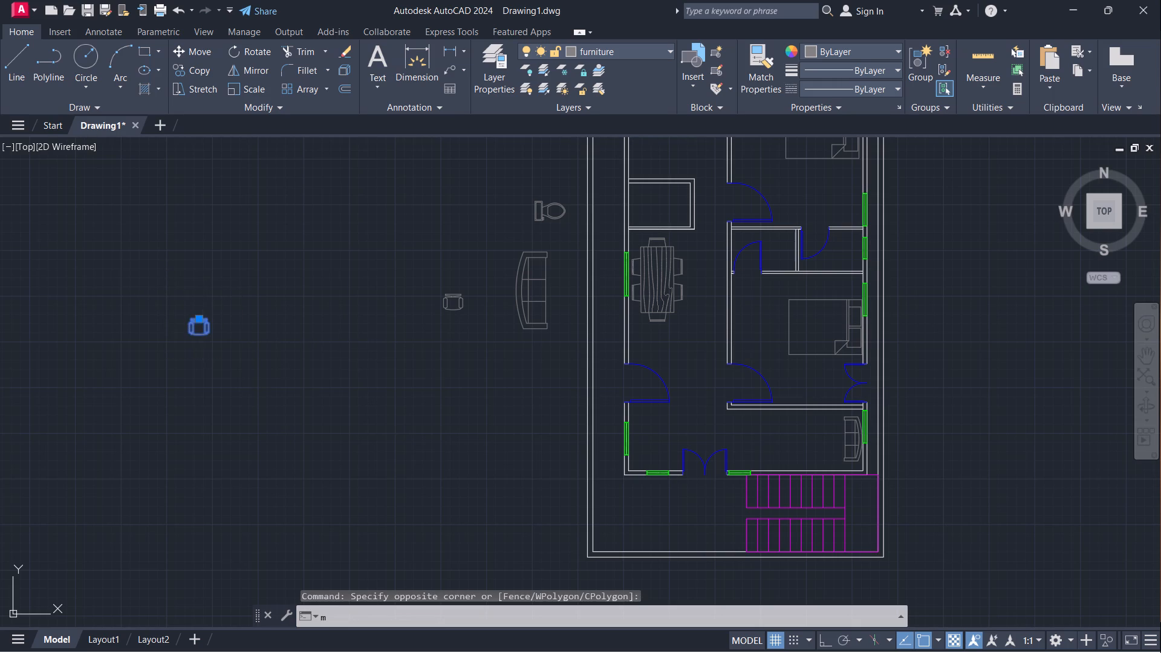
{"action": "key", "text": "Return"}
{"action": "scroll", "coordinate": [202, 330], "scroll_direction": "up", "scroll_amount": 2}
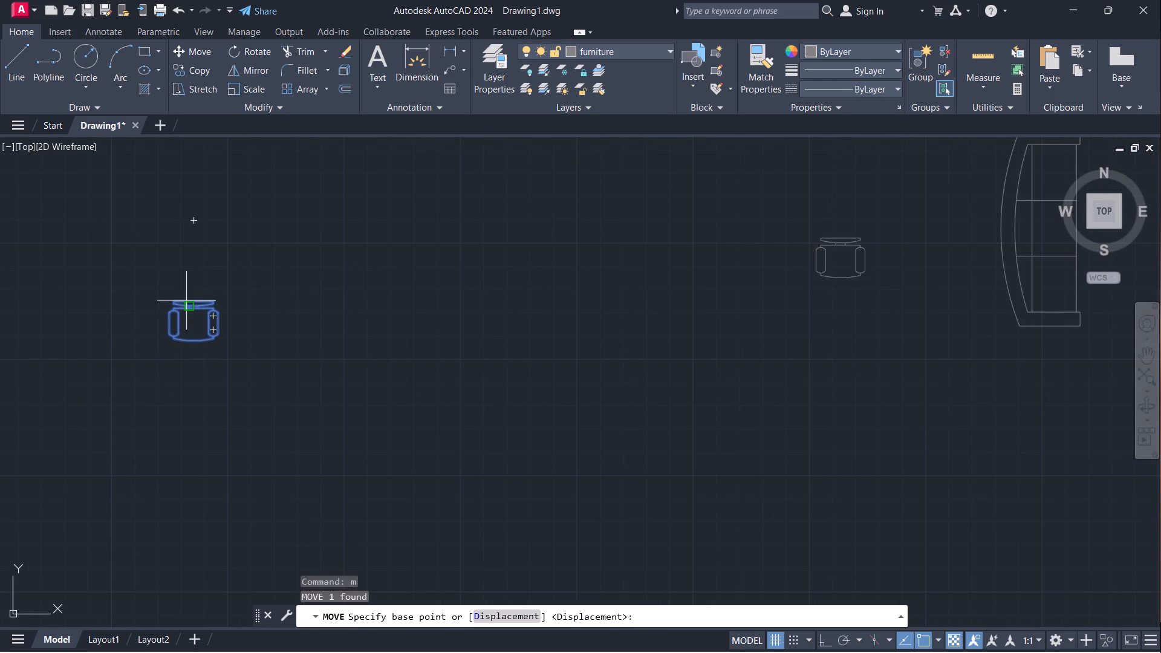
{"action": "left_click", "coordinate": [194, 300]}
{"action": "scroll", "coordinate": [637, 371], "scroll_direction": "down", "scroll_amount": 4}
{"action": "middle_click_drag", "start_coordinate": [852, 415], "coordinate": [732, 352]}
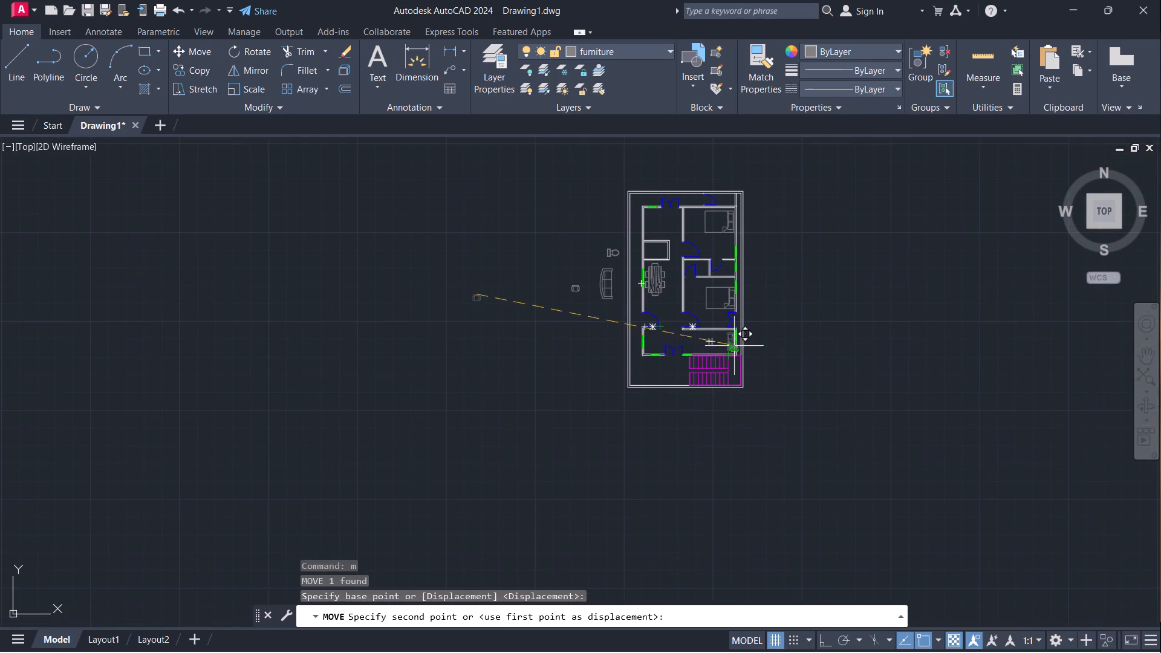
{"action": "scroll", "coordinate": [740, 340], "scroll_direction": "up", "scroll_amount": 4}
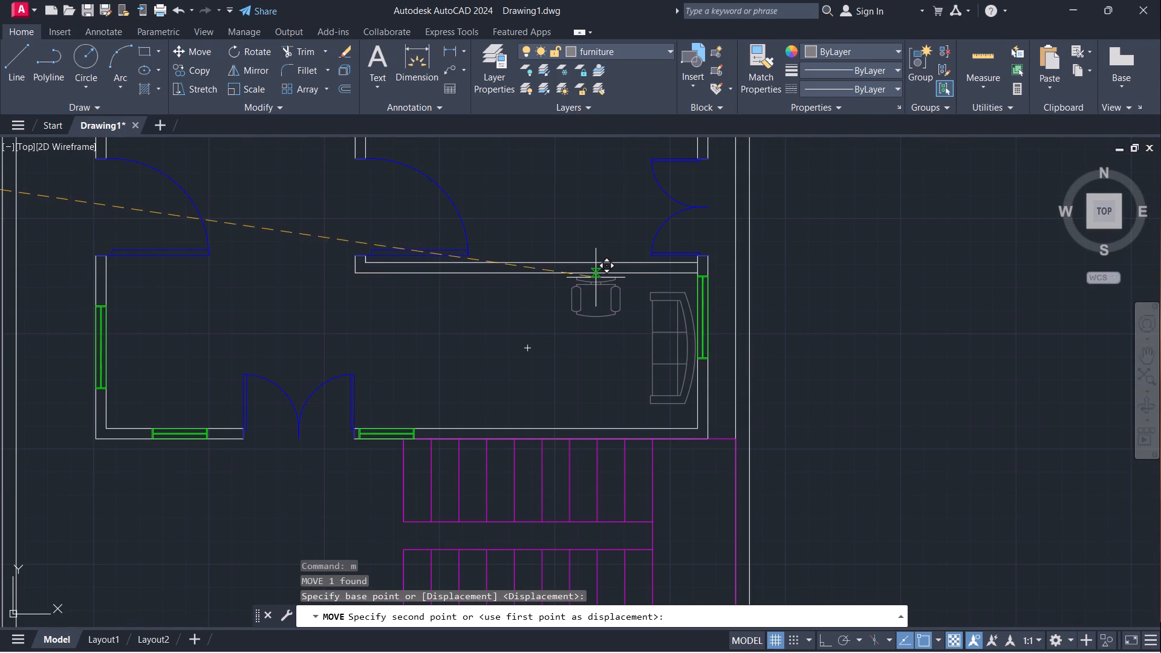
{"action": "left_click", "coordinate": [602, 276]}
Rotate the remaining armchair west of the plan about 180° around the outer northwest corner of its backrest.
{"action": "scroll", "coordinate": [769, 327], "scroll_direction": "down", "scroll_amount": 2}
{"action": "middle_click_drag", "start_coordinate": [508, 319], "coordinate": [573, 354]}
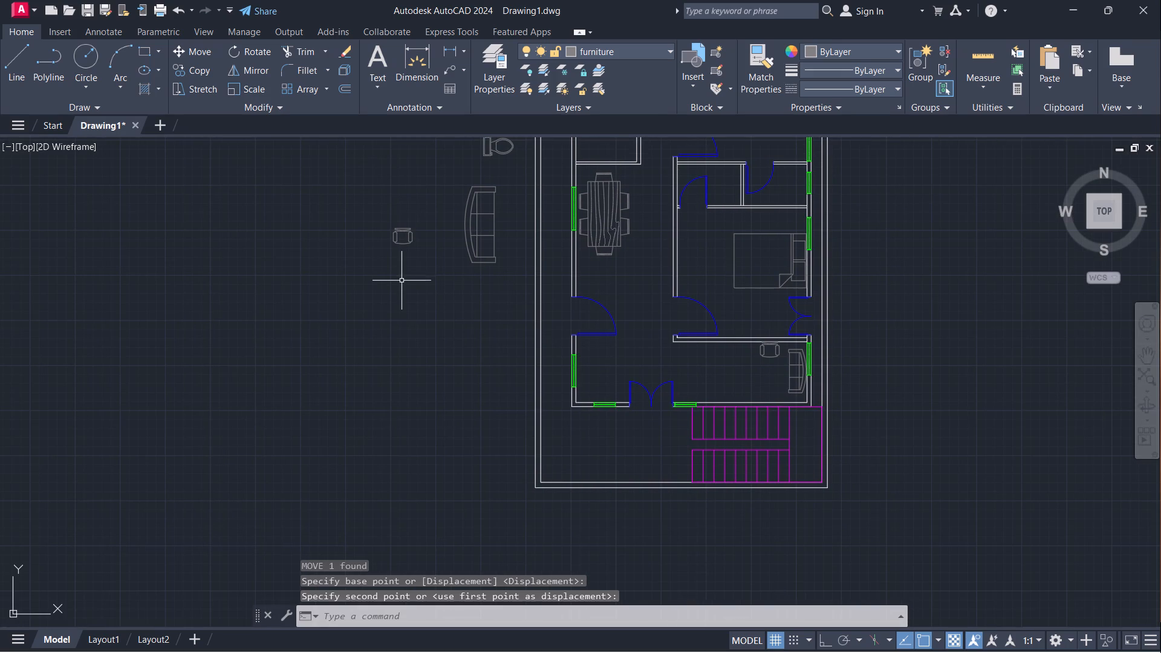
{"action": "left_click", "coordinate": [421, 279]}
{"action": "left_click", "coordinate": [372, 206]}
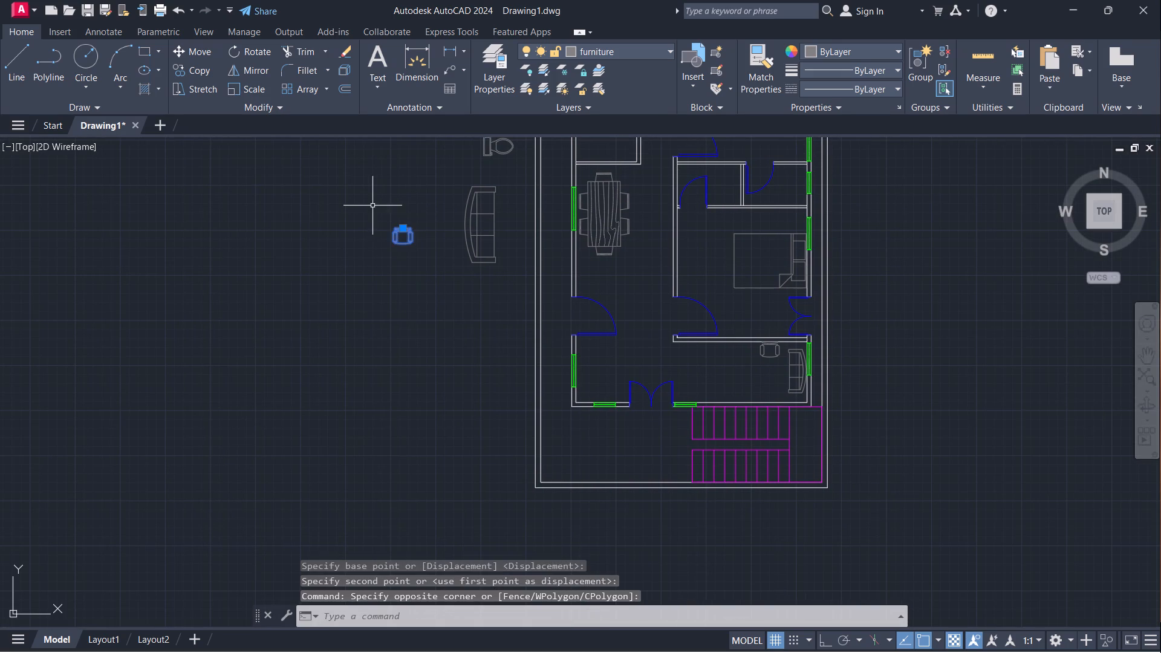
{"action": "key", "text": "r"}
{"action": "key", "text": "o"}
{"action": "key", "text": "Return"}
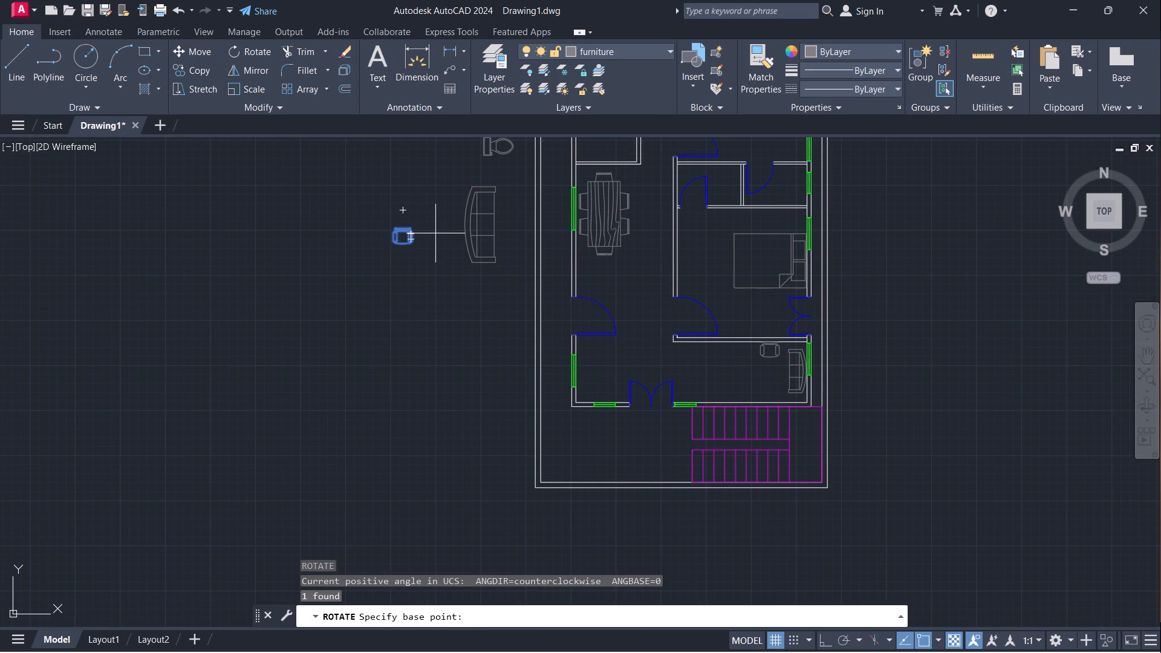
{"action": "scroll", "coordinate": [436, 232], "scroll_direction": "up", "scroll_amount": 2}
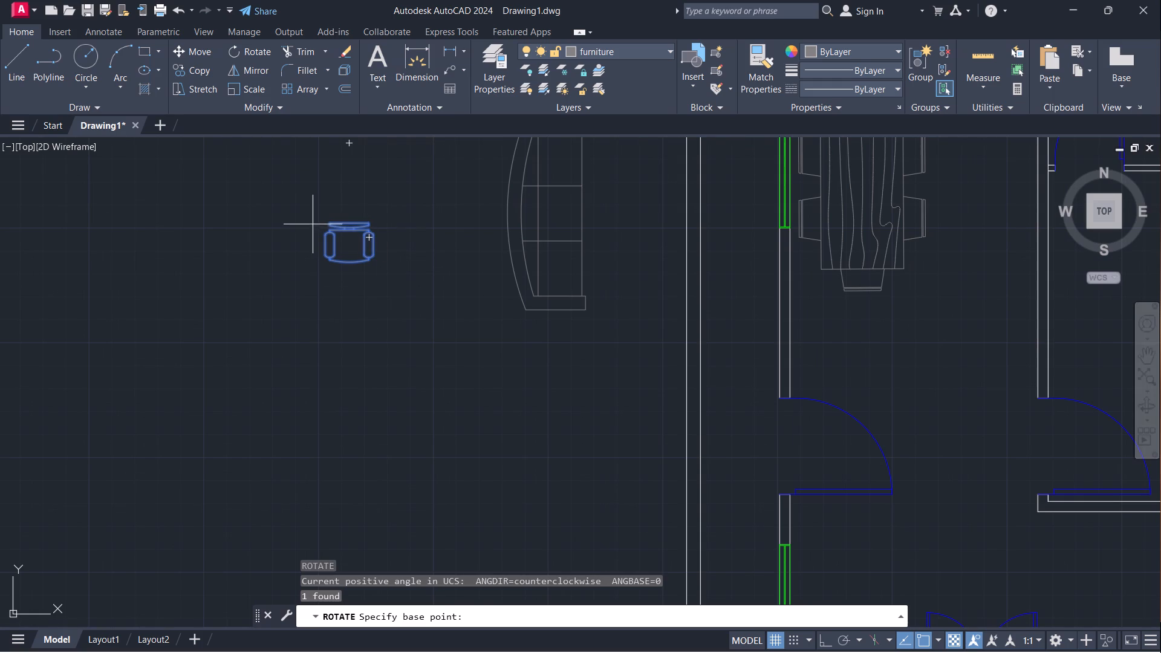
{"action": "left_click", "coordinate": [326, 221]}
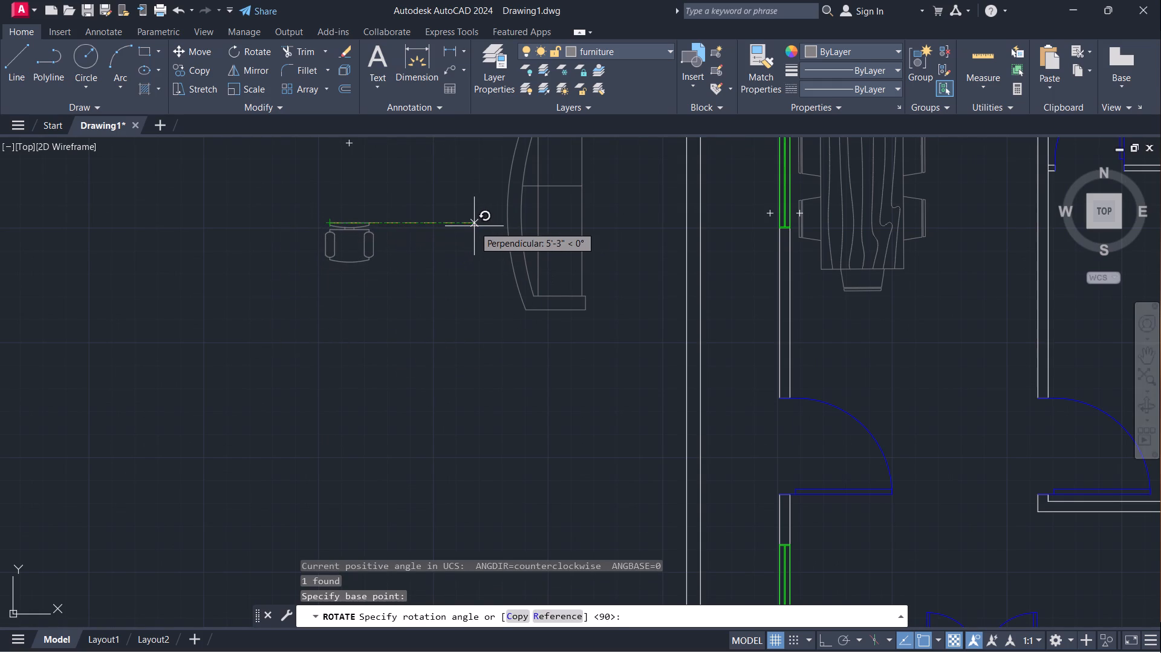
{"action": "scroll", "coordinate": [464, 229], "scroll_direction": "down", "scroll_amount": 2}
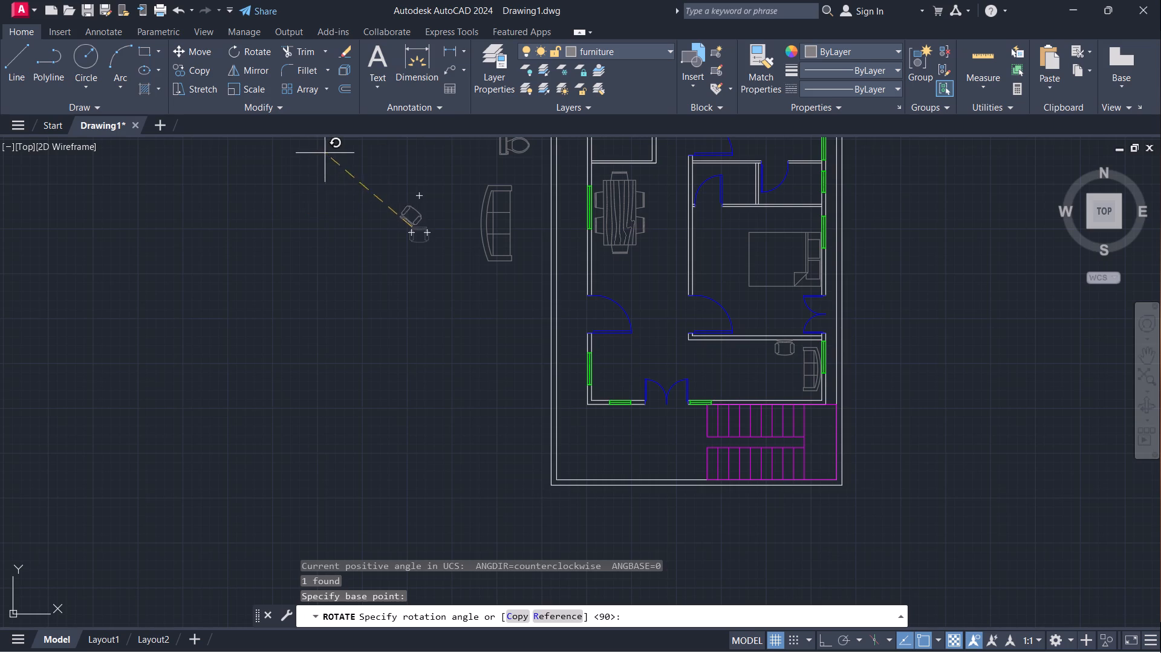
{"action": "left_click", "coordinate": [269, 222]}
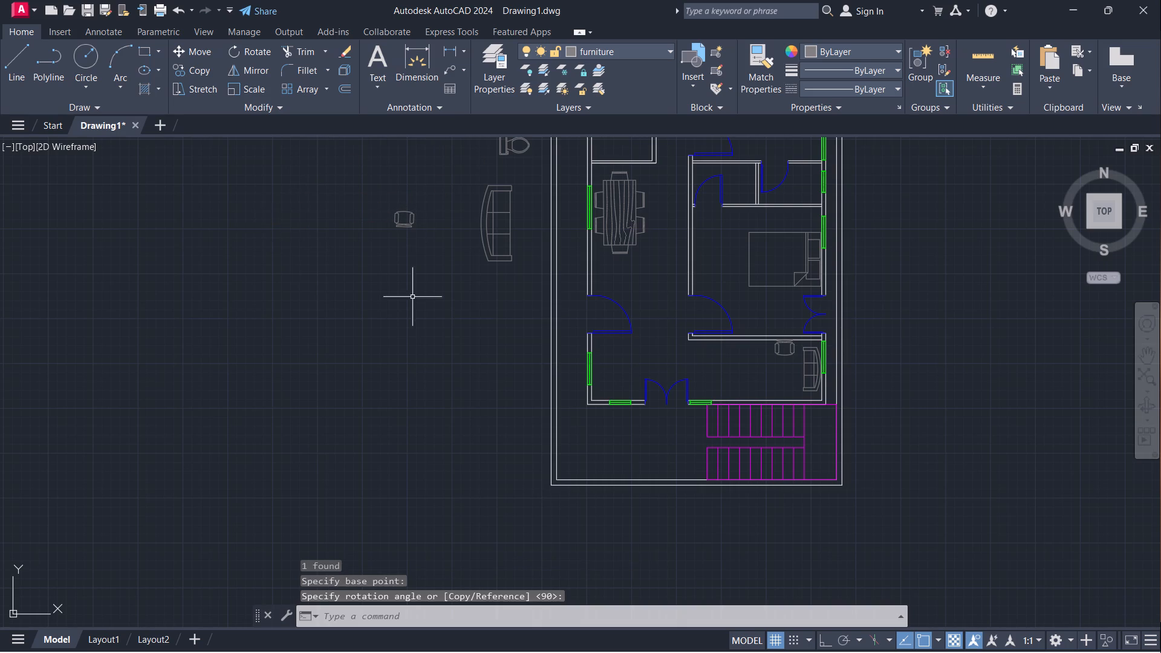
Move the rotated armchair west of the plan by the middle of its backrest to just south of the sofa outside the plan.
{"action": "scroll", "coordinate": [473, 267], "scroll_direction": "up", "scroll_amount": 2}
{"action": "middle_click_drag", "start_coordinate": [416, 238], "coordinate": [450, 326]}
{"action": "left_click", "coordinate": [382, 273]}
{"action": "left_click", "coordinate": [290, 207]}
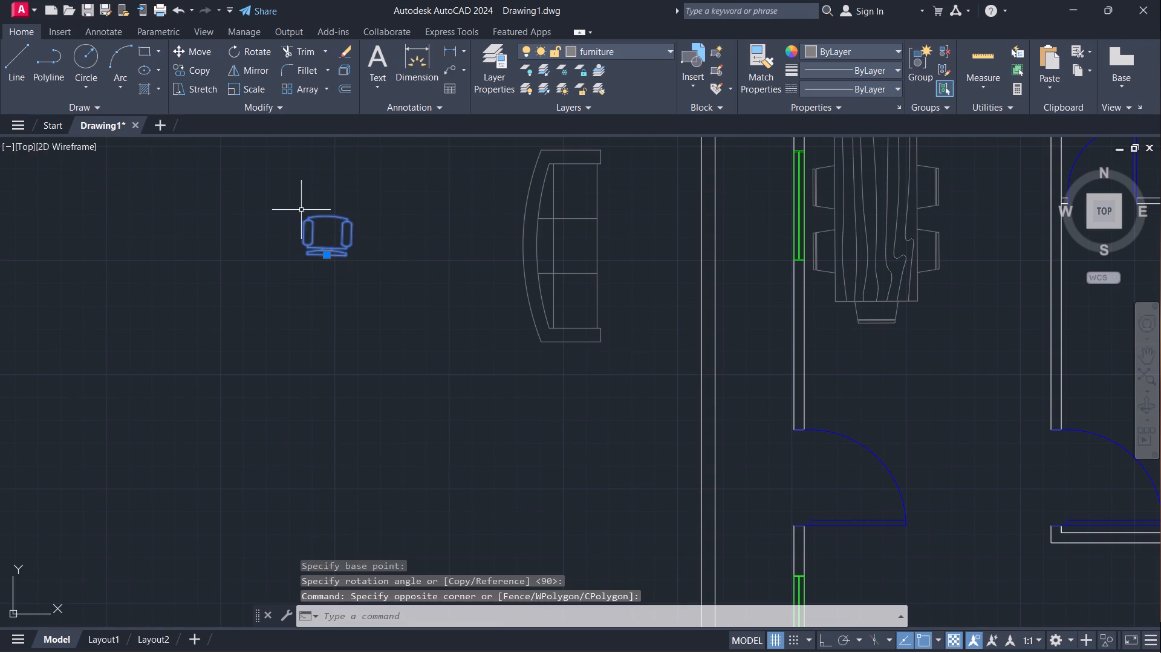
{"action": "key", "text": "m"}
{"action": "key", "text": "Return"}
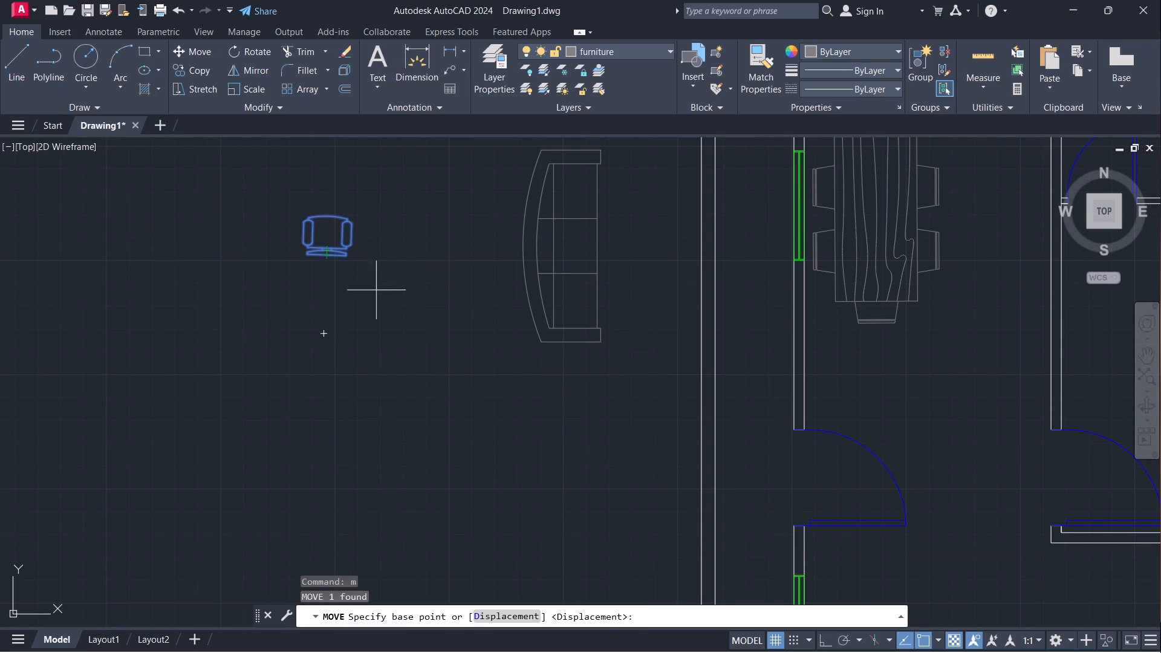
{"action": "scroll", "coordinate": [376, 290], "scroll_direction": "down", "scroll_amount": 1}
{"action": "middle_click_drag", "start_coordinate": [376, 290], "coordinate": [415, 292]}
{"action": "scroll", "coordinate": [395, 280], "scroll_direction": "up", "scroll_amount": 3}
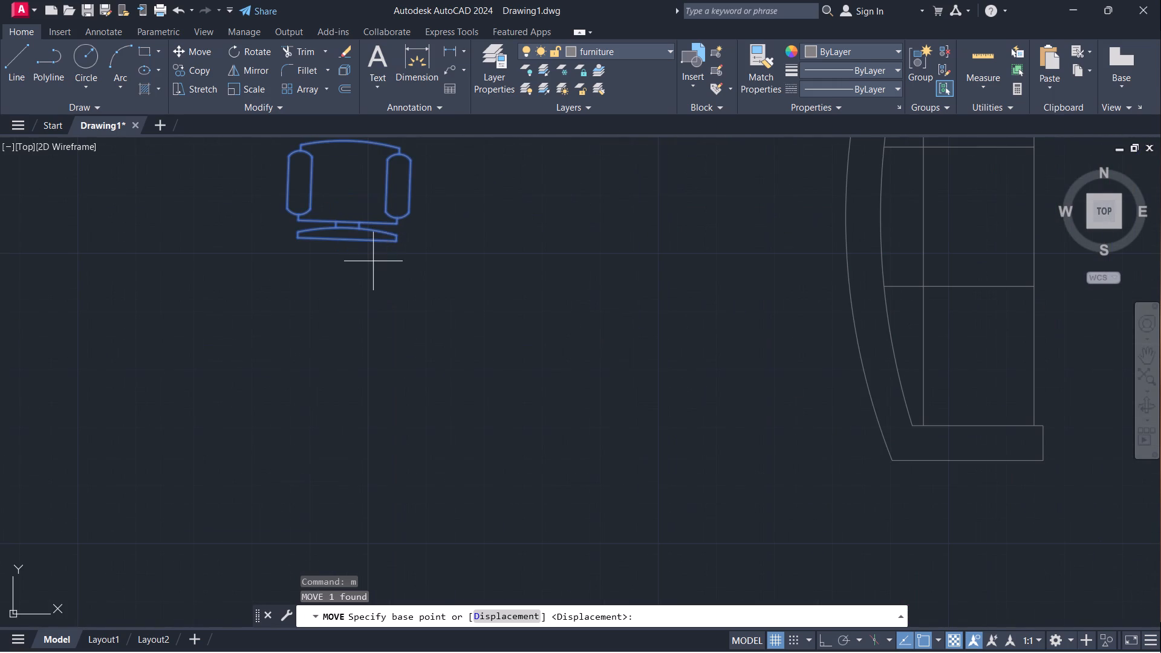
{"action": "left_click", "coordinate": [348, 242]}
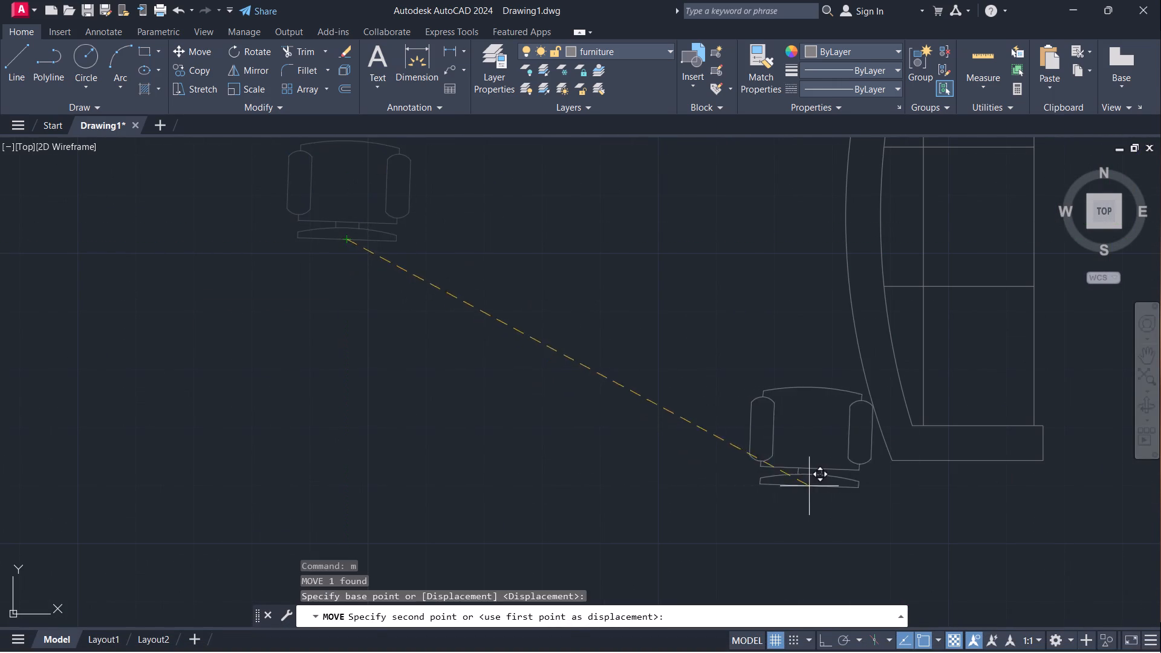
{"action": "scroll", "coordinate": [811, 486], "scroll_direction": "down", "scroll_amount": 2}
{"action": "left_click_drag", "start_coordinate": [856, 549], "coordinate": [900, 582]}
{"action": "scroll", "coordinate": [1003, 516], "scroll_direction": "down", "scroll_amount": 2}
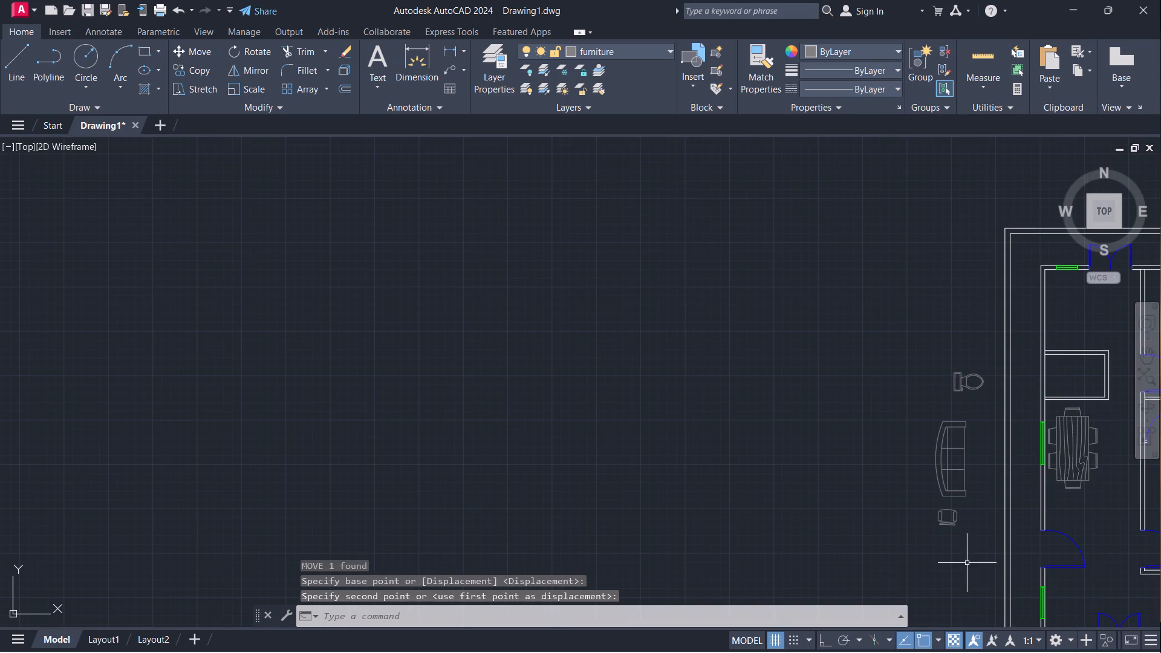
Move the armchair south of the outside sofa by the middle of its backrest to the southeast room's south wall, opposite the other armchair.
{"action": "scroll", "coordinate": [978, 545], "scroll_direction": "up", "scroll_amount": 2}
{"action": "left_click", "coordinate": [949, 534]}
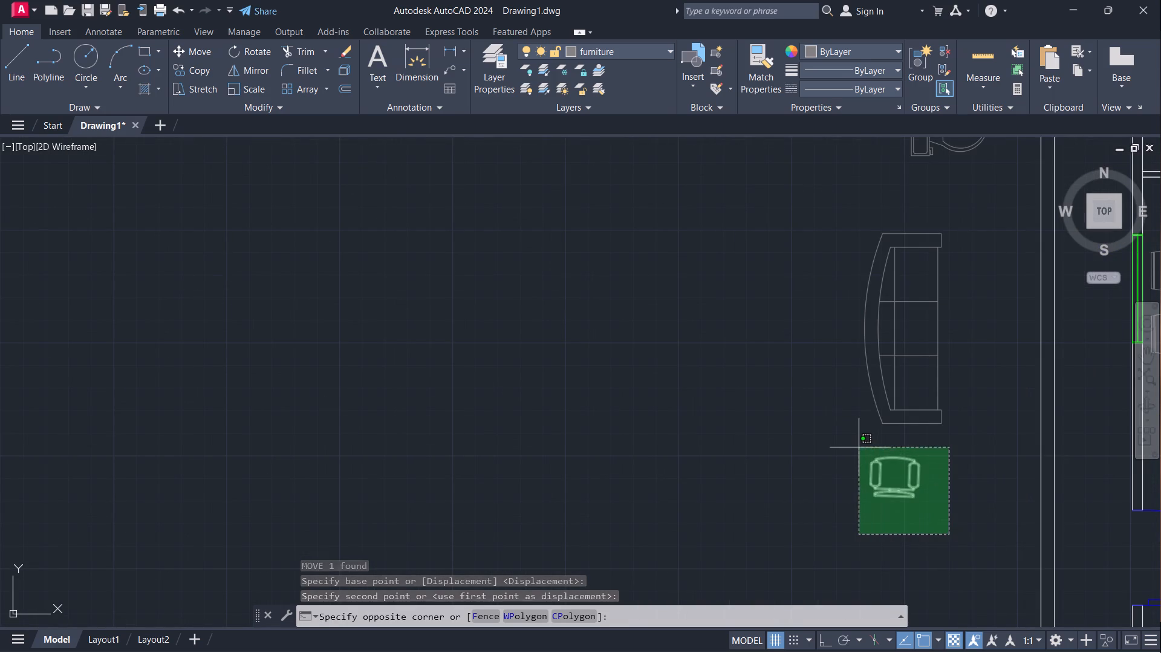
{"action": "left_click", "coordinate": [859, 447]}
{"action": "key", "text": "m"}
{"action": "key", "text": "Return"}
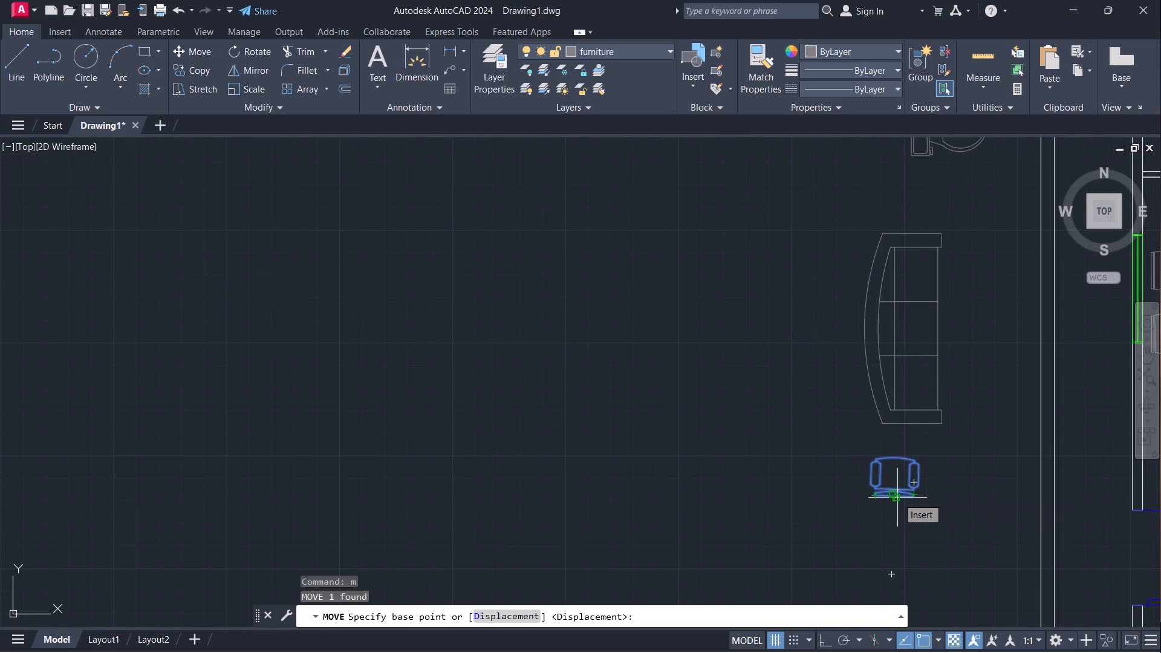
{"action": "scroll", "coordinate": [897, 498], "scroll_direction": "up", "scroll_amount": 4}
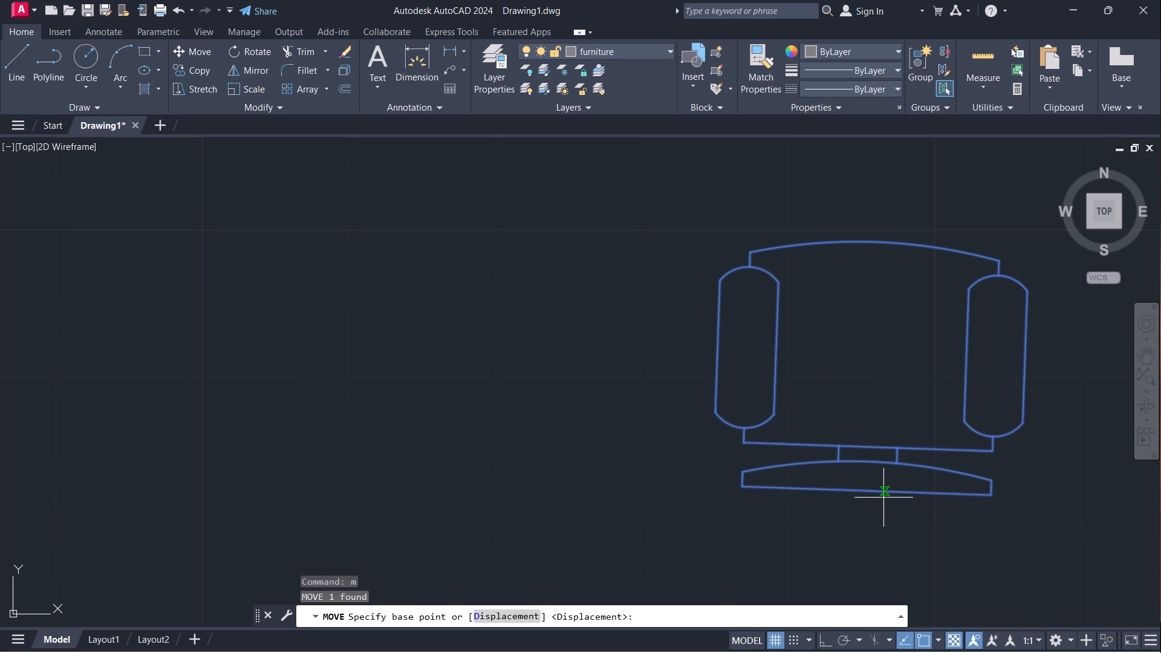
{"action": "left_click", "coordinate": [882, 492]}
{"action": "scroll", "coordinate": [963, 522], "scroll_direction": "down", "scroll_amount": 4}
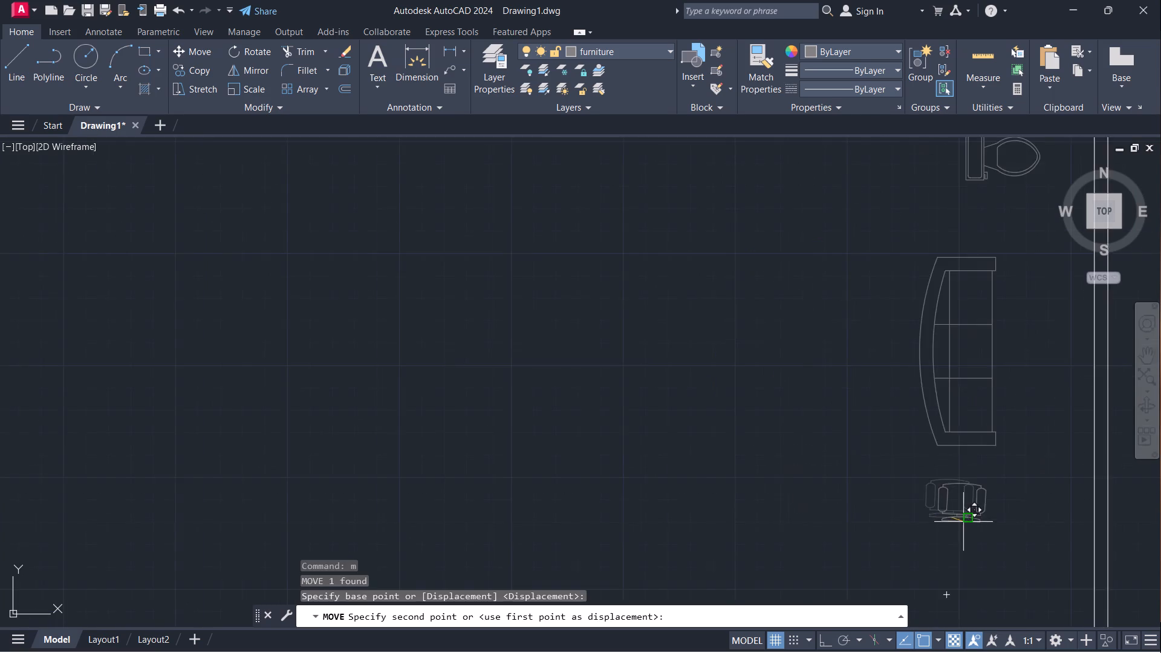
{"action": "scroll", "coordinate": [963, 522], "scroll_direction": "down", "scroll_amount": 4}
{"action": "middle_click_drag", "start_coordinate": [1046, 542], "coordinate": [810, 404]}
{"action": "scroll", "coordinate": [871, 435], "scroll_direction": "up", "scroll_amount": 5}
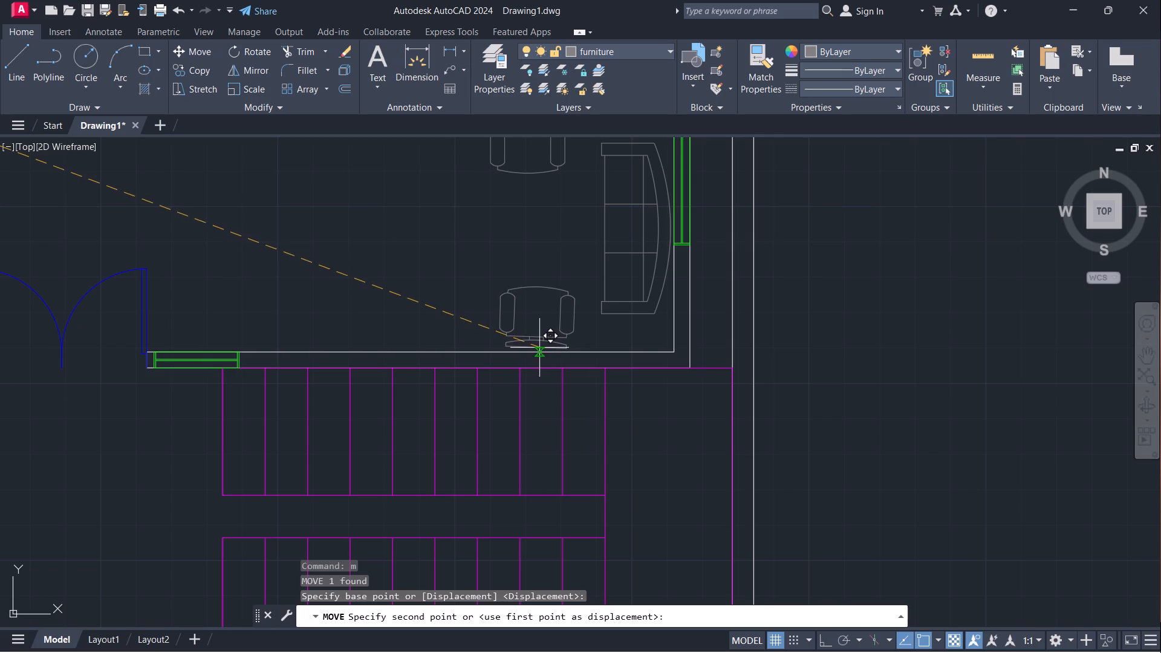
{"action": "left_click", "coordinate": [528, 348]}
Examine the sofa and armchair arrangement in the southeast room and the furniture layout across the whole floor plan.
{"action": "scroll", "coordinate": [734, 391], "scroll_direction": "down", "scroll_amount": 2}
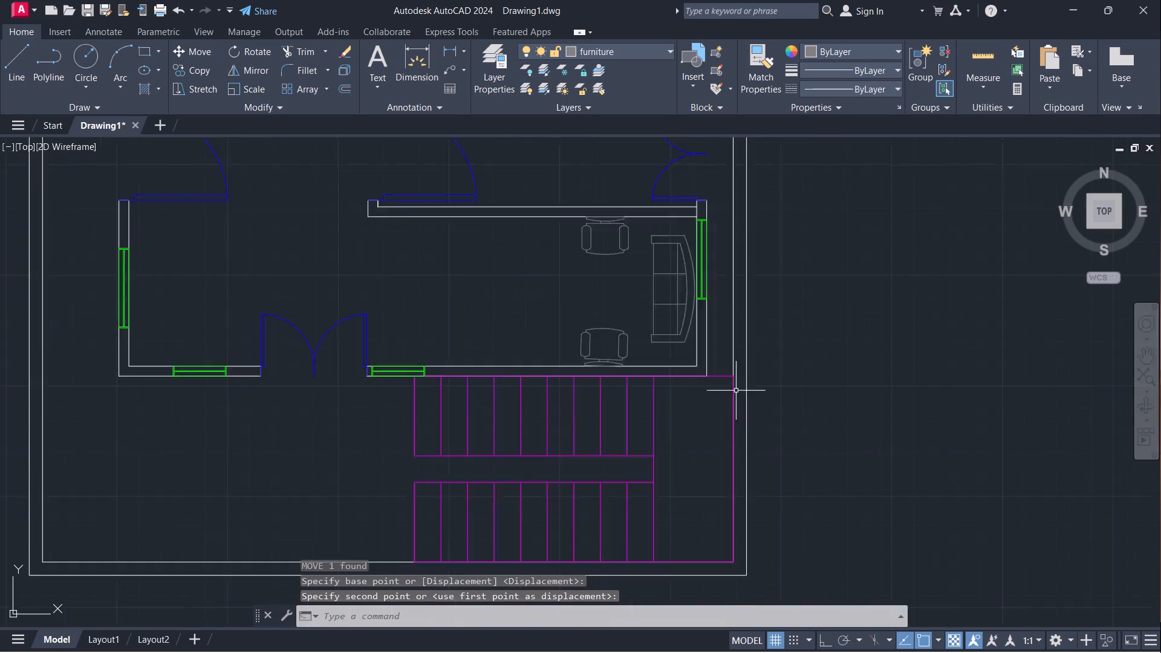
{"action": "scroll", "coordinate": [736, 390], "scroll_direction": "down", "scroll_amount": 1}
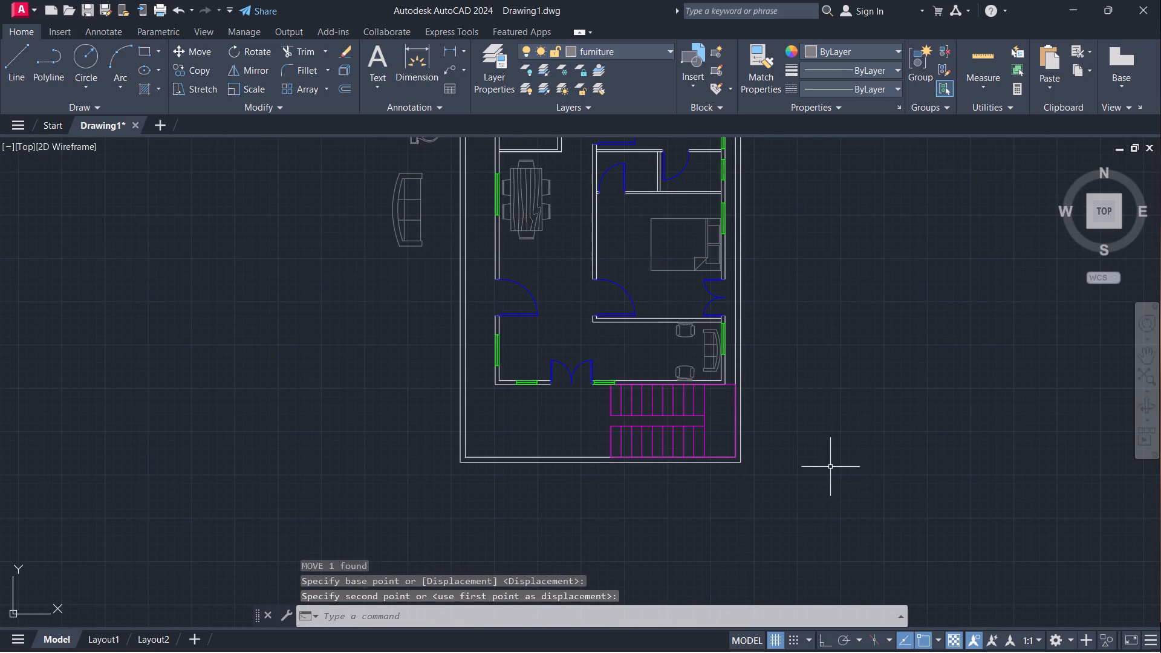
{"action": "scroll", "coordinate": [764, 464], "scroll_direction": "down", "scroll_amount": 1}
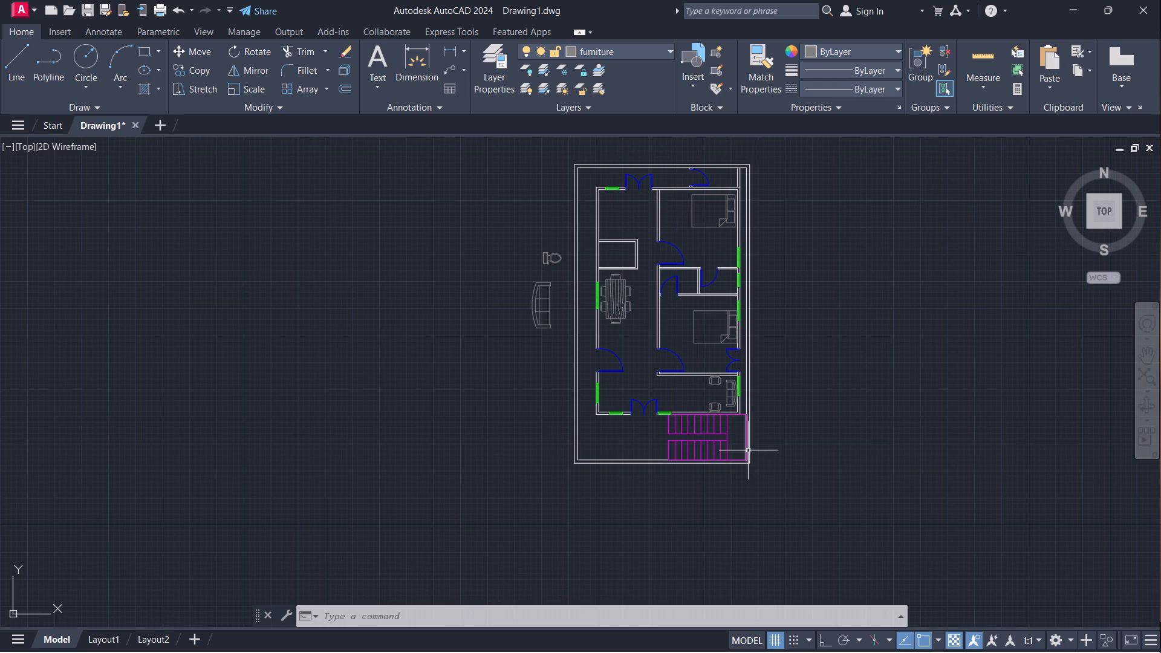
{"action": "scroll", "coordinate": [751, 441], "scroll_direction": "up", "scroll_amount": 2}
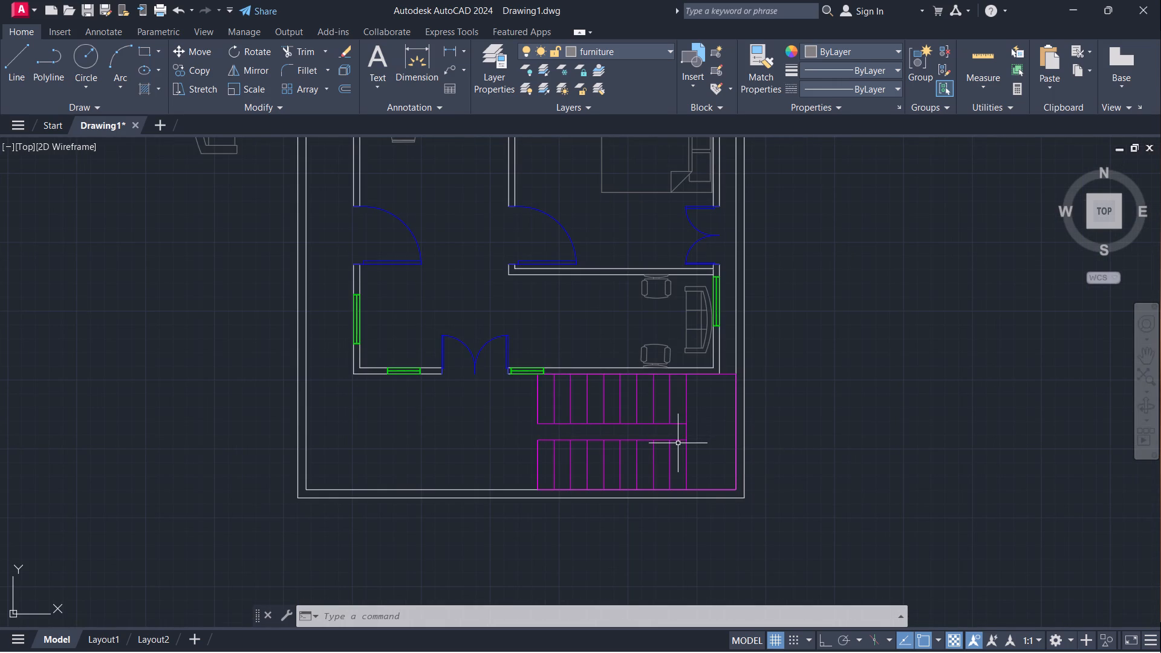
{"action": "scroll", "coordinate": [687, 444], "scroll_direction": "down", "scroll_amount": 1}
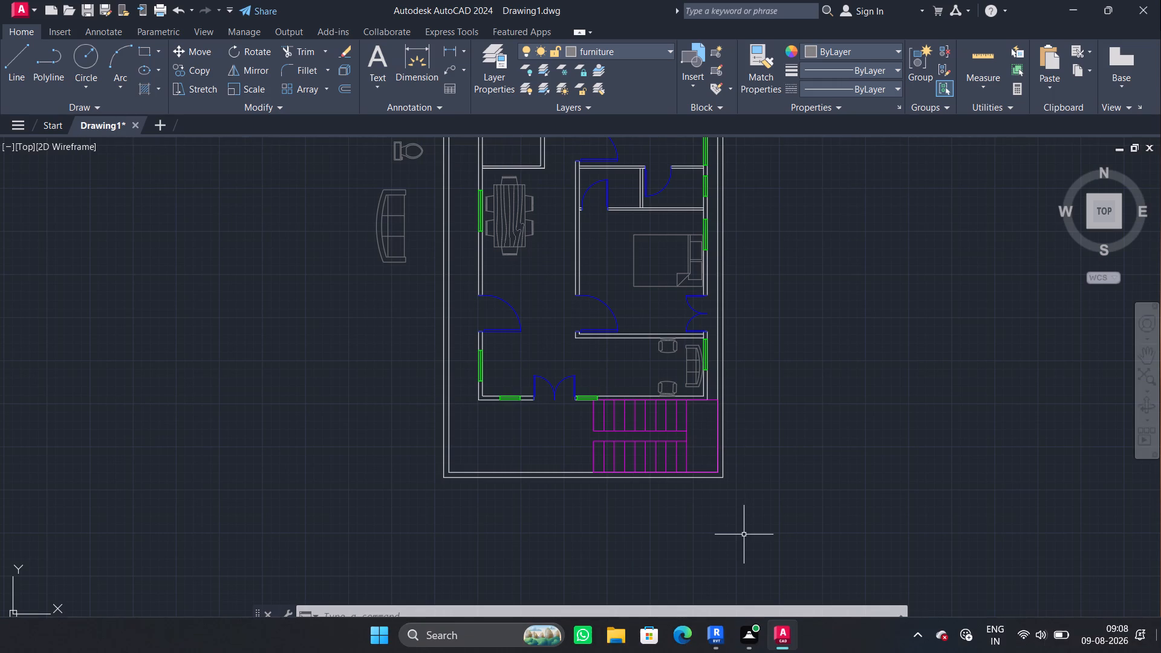
{"action": "scroll", "coordinate": [577, 329], "scroll_direction": "up", "scroll_amount": 1}
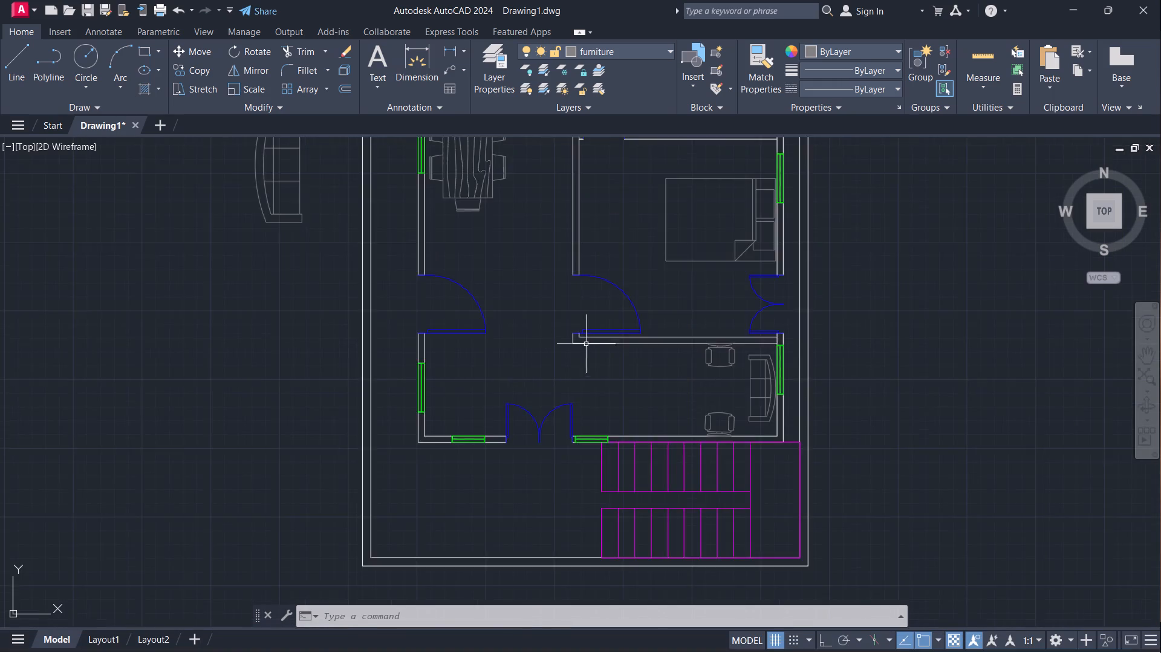
{"action": "scroll", "coordinate": [588, 348], "scroll_direction": "up", "scroll_amount": 1}
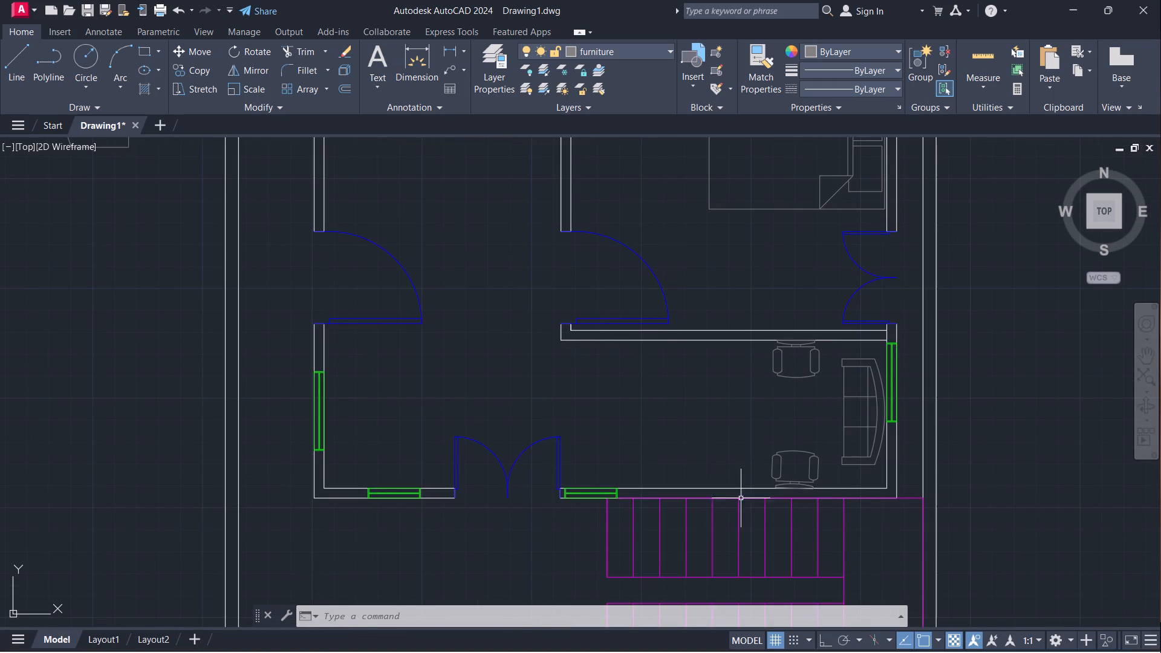
{"action": "scroll", "coordinate": [816, 298], "scroll_direction": "down", "scroll_amount": 2}
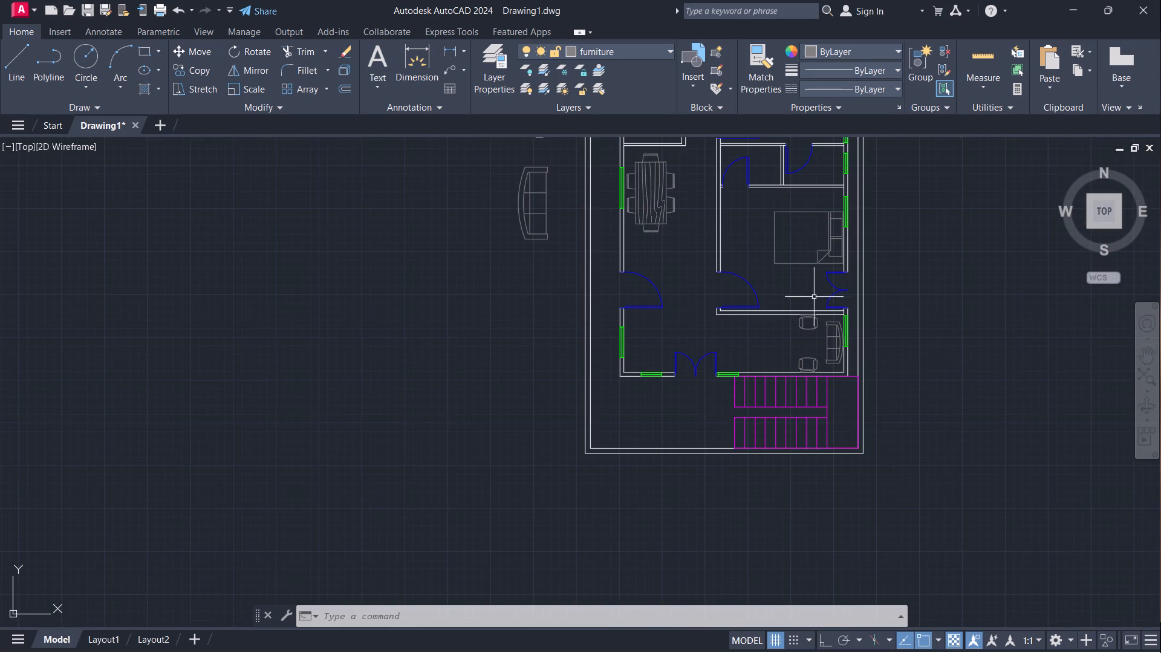
{"action": "scroll", "coordinate": [486, 380], "scroll_direction": "down", "scroll_amount": 1}
{"action": "middle_click_drag", "start_coordinate": [444, 414], "coordinate": [418, 441]}
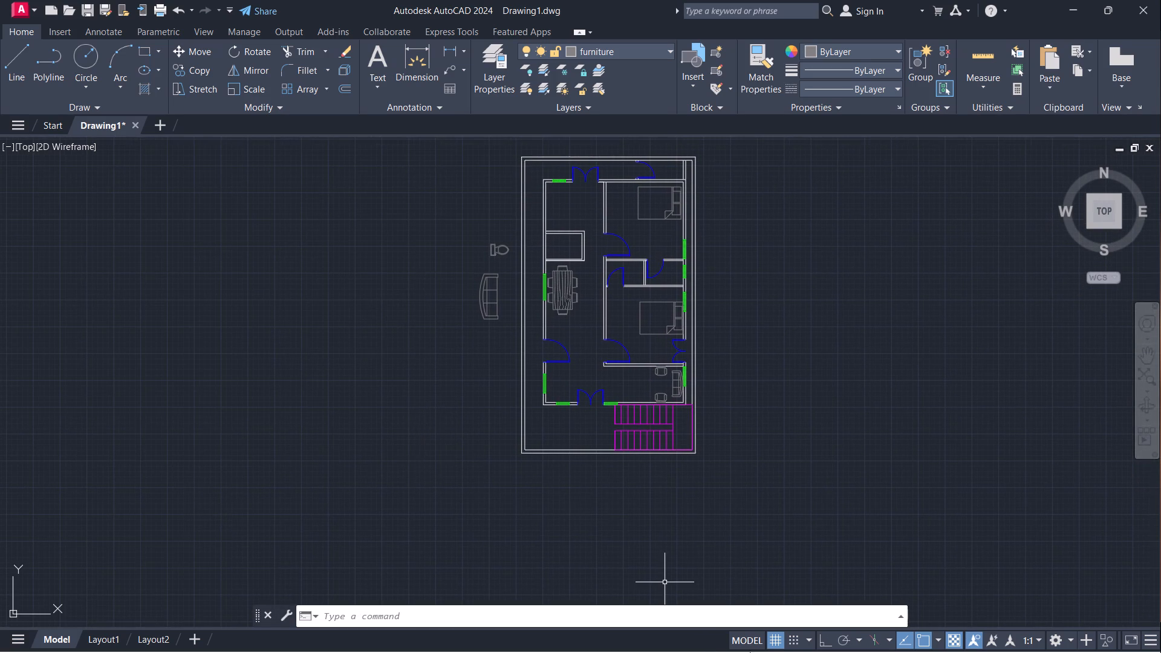
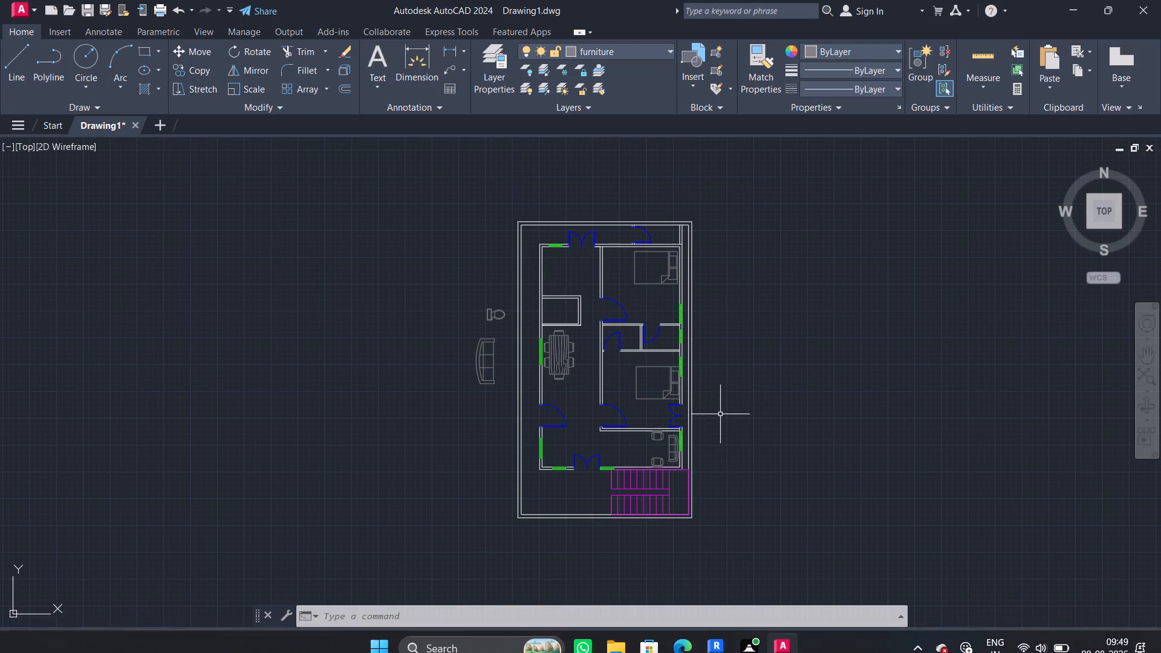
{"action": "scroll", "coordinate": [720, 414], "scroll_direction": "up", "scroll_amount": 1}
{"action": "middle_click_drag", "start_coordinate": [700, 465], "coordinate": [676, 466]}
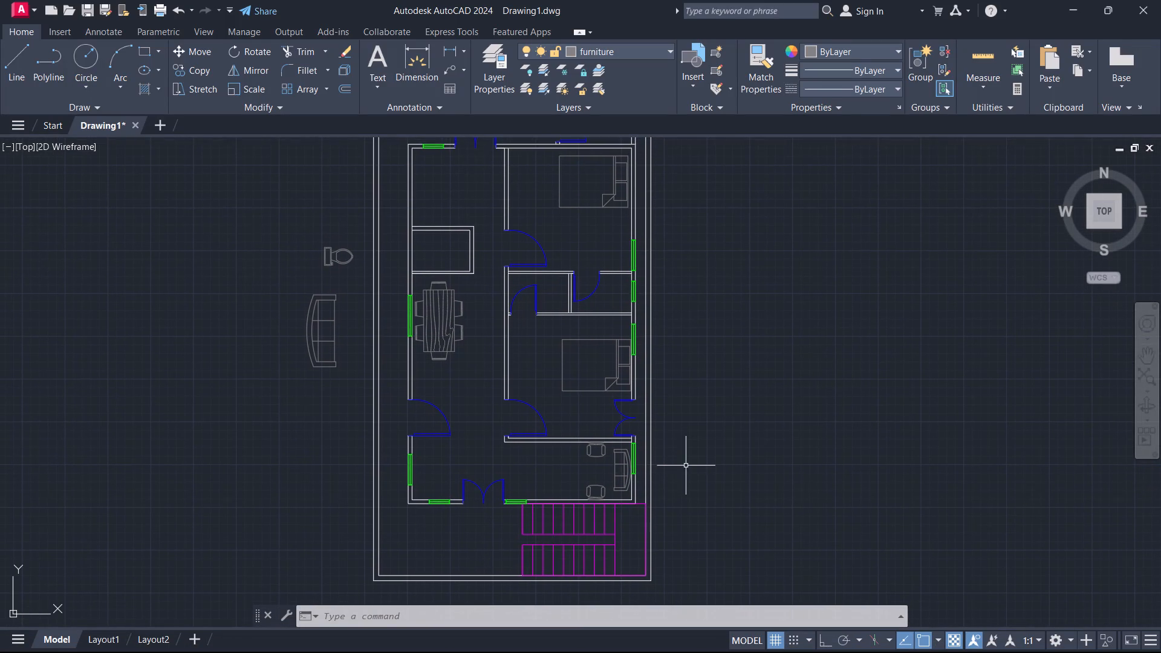
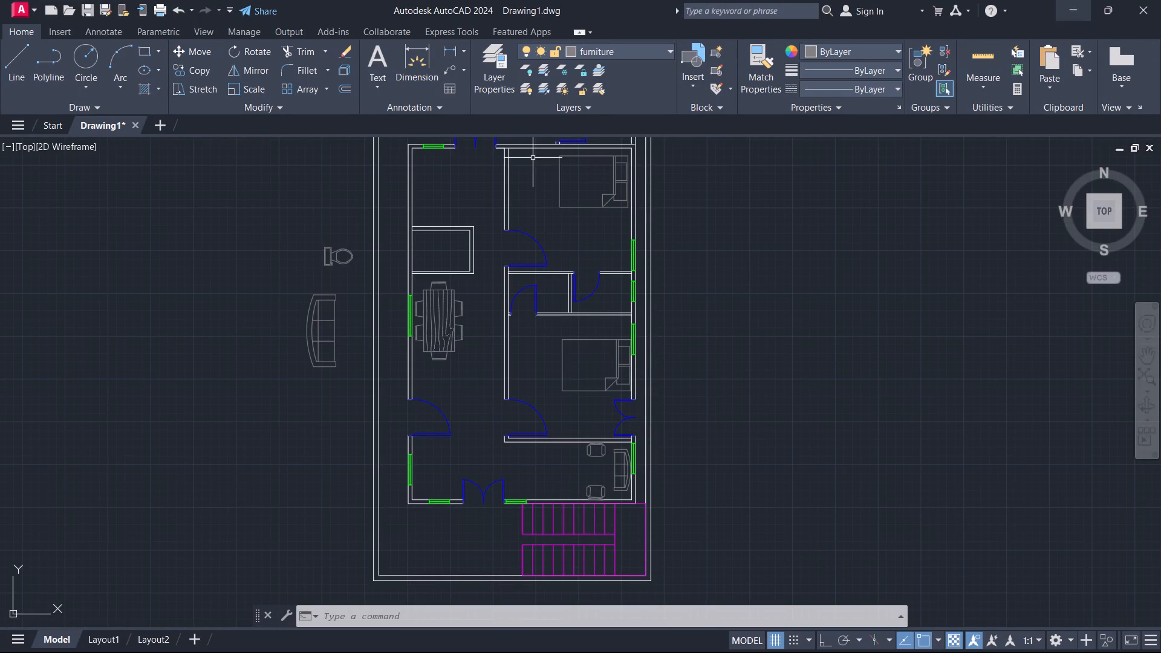
Erase the sofa and both armchairs from the southeast room.
{"action": "left_click_drag", "start_coordinate": [1160, 652], "coordinate": [0, 652]}
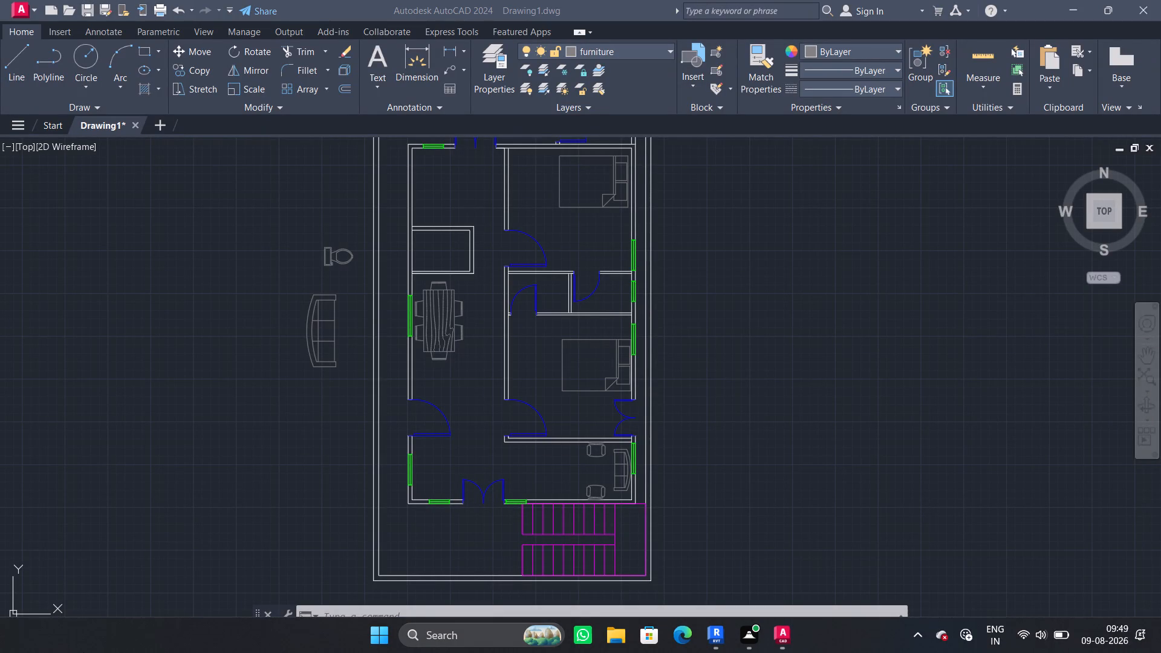
{"action": "scroll", "coordinate": [602, 501], "scroll_direction": "up", "scroll_amount": 3}
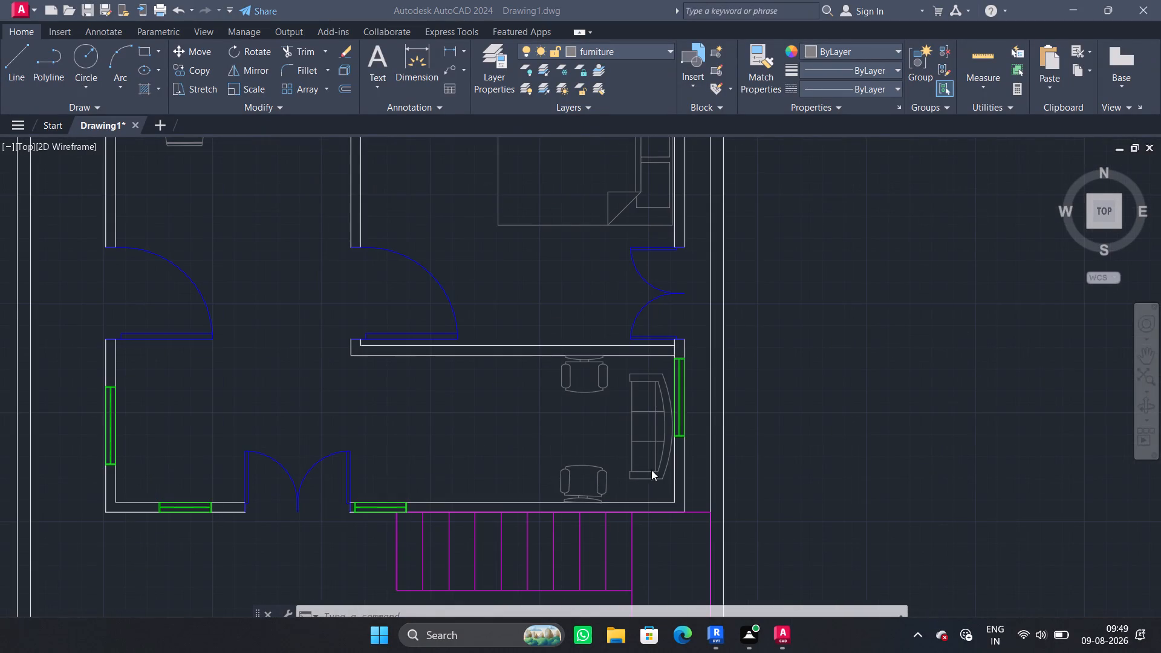
{"action": "left_click", "coordinate": [658, 466]}
{"action": "left_click_drag", "start_coordinate": [667, 337], "coordinate": [545, 418]}
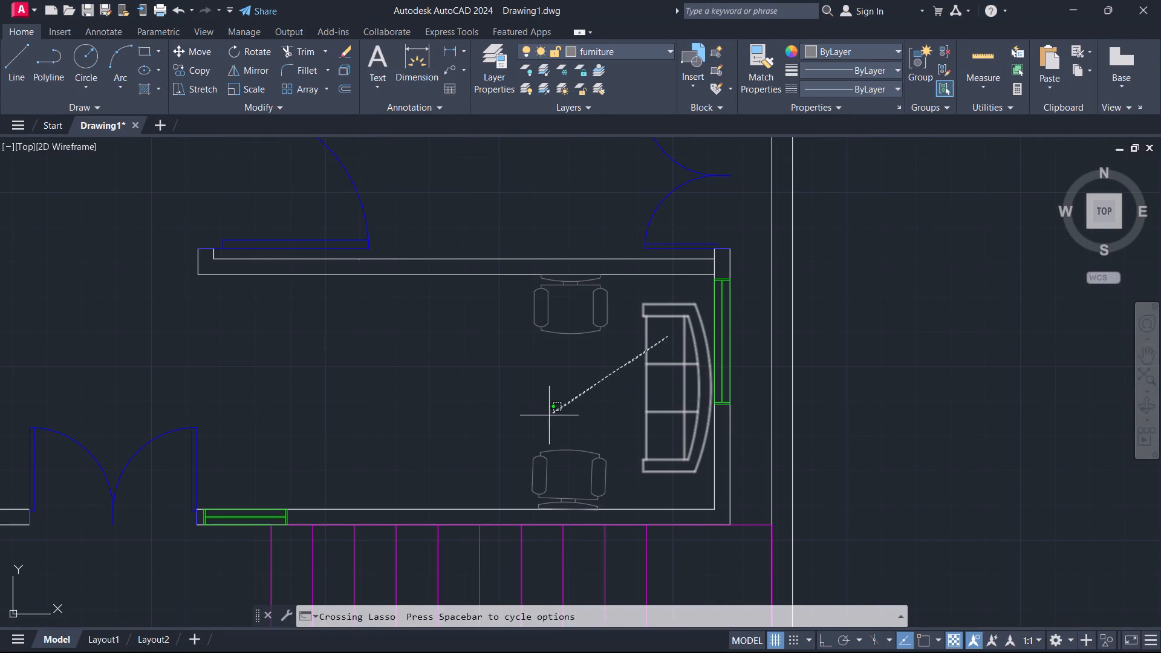
{"action": "left_click_drag", "start_coordinate": [545, 418], "coordinate": [525, 497]}
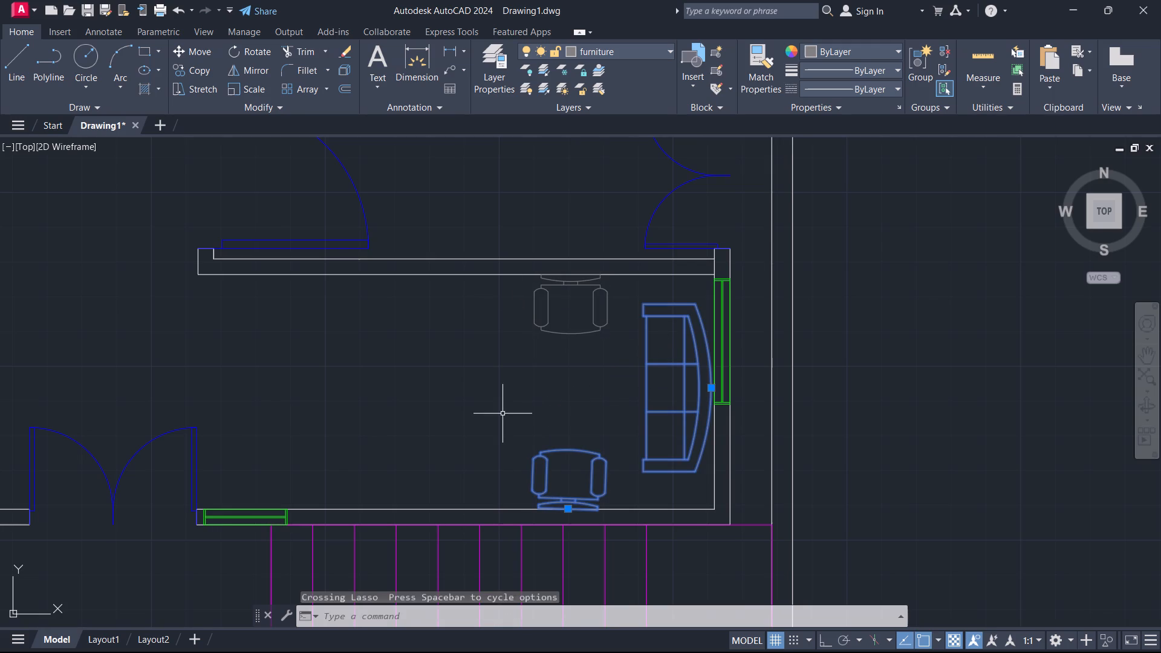
{"action": "left_click", "coordinate": [545, 334]}
{"action": "left_click", "coordinate": [512, 305]}
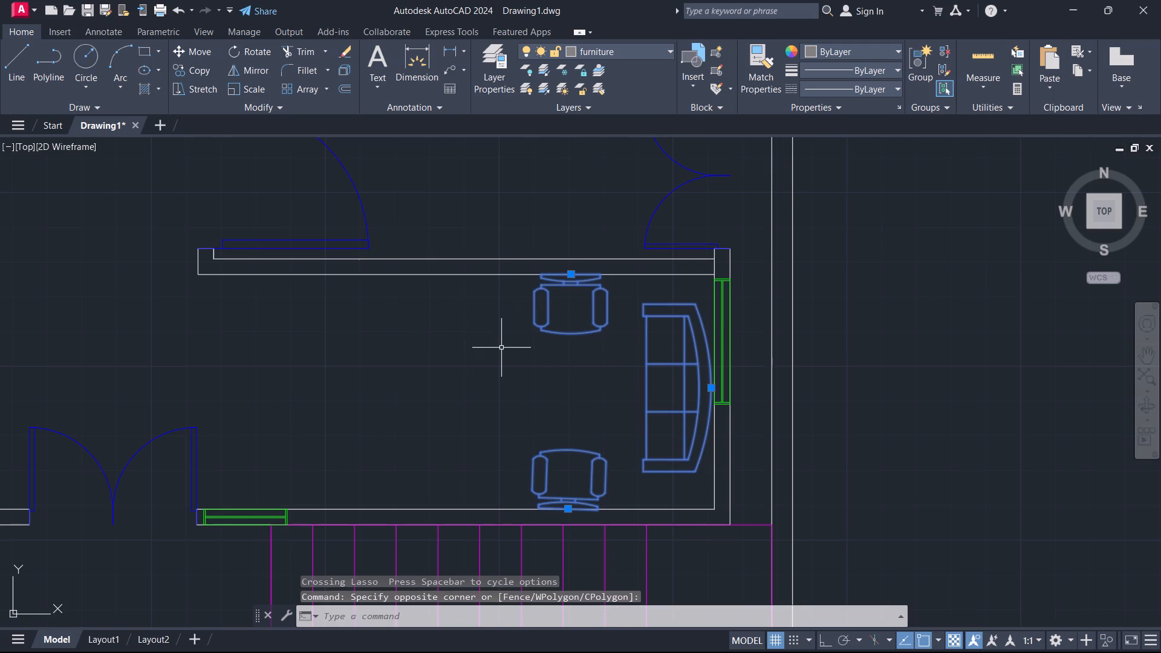
{"action": "key", "text": "e"}
{"action": "key", "text": "Return"}
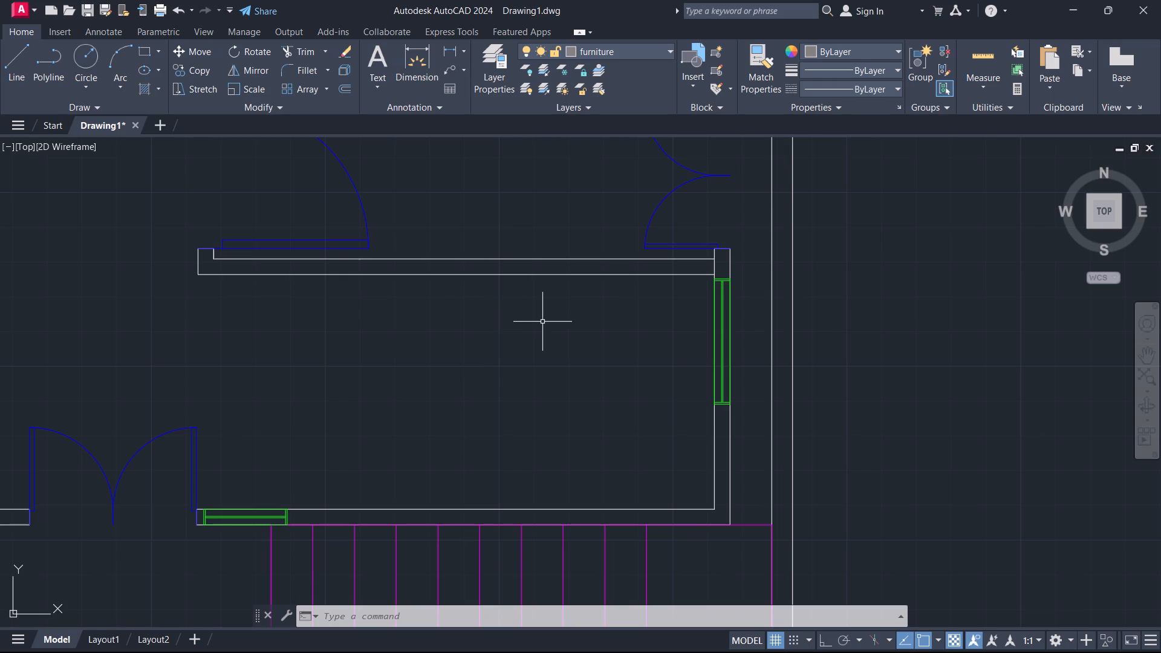
Insert a Chair - Desk block outside the plan, just southwest of the loose sofa, at scale 1 and rotation 0.
{"action": "scroll", "coordinate": [574, 300], "scroll_direction": "down", "scroll_amount": 1}
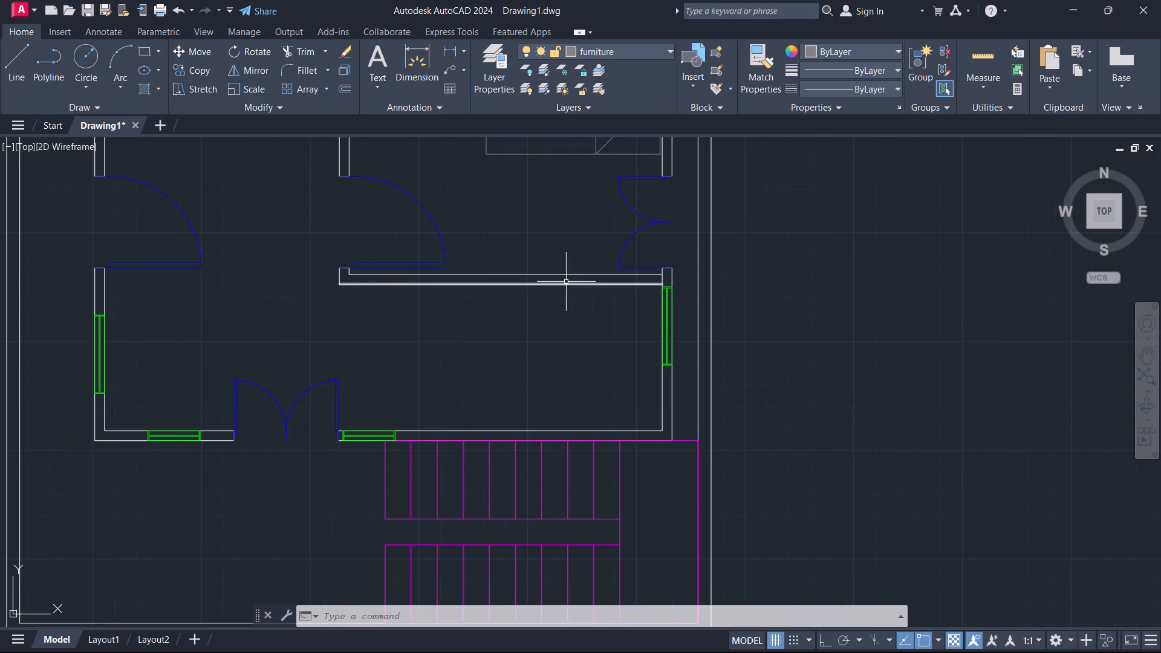
{"action": "scroll", "coordinate": [421, 252], "scroll_direction": "down", "scroll_amount": 1}
{"action": "scroll", "coordinate": [323, 252], "scroll_direction": "down", "scroll_amount": 1}
{"action": "middle_click_drag", "start_coordinate": [297, 261], "coordinate": [302, 265]}
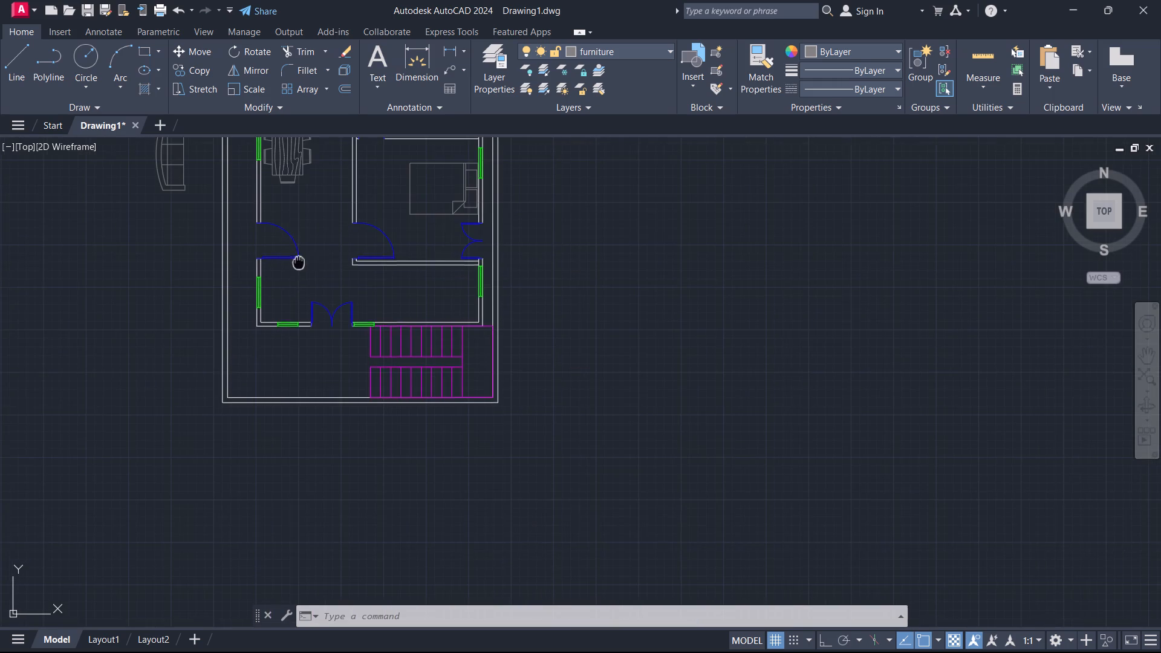
{"action": "middle_click_drag", "start_coordinate": [302, 265], "coordinate": [502, 383]}
{"action": "scroll", "coordinate": [320, 243], "scroll_direction": "up", "scroll_amount": 1}
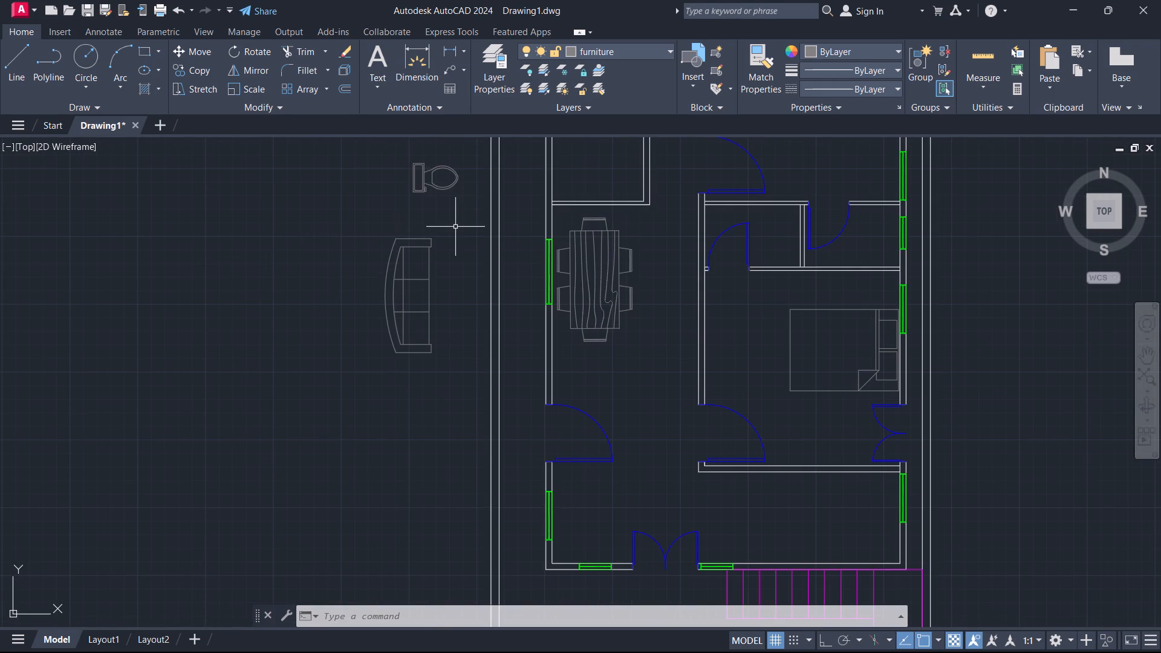
{"action": "key", "text": "i"}
{"action": "key", "text": "Return"}
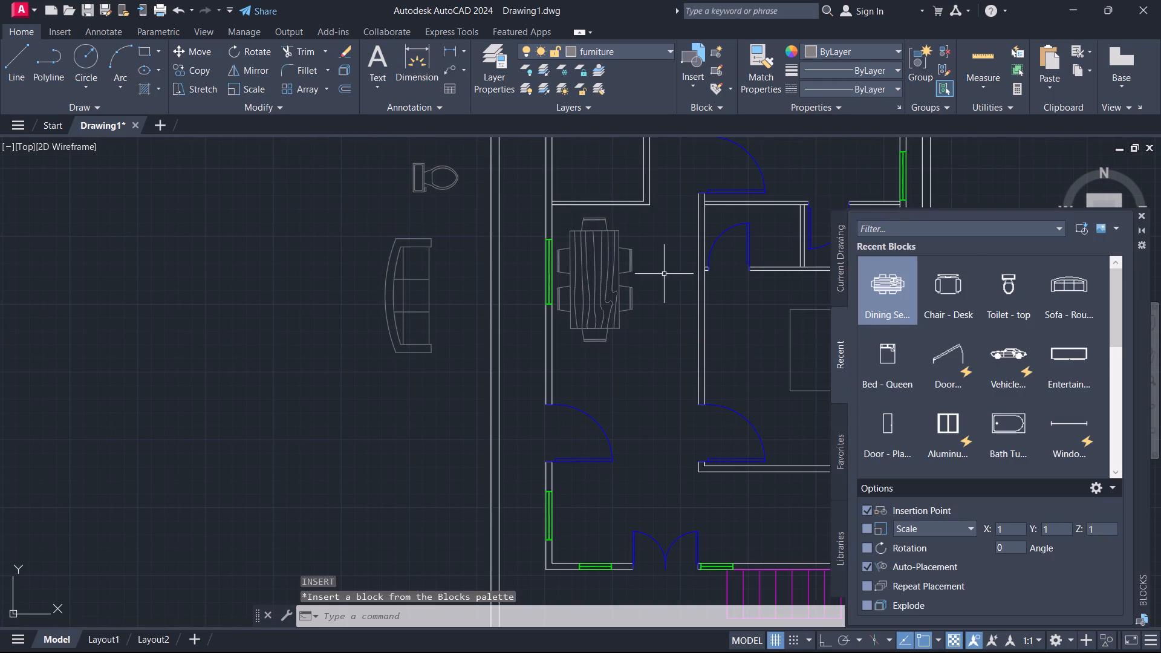
{"action": "left_click", "coordinate": [951, 287]}
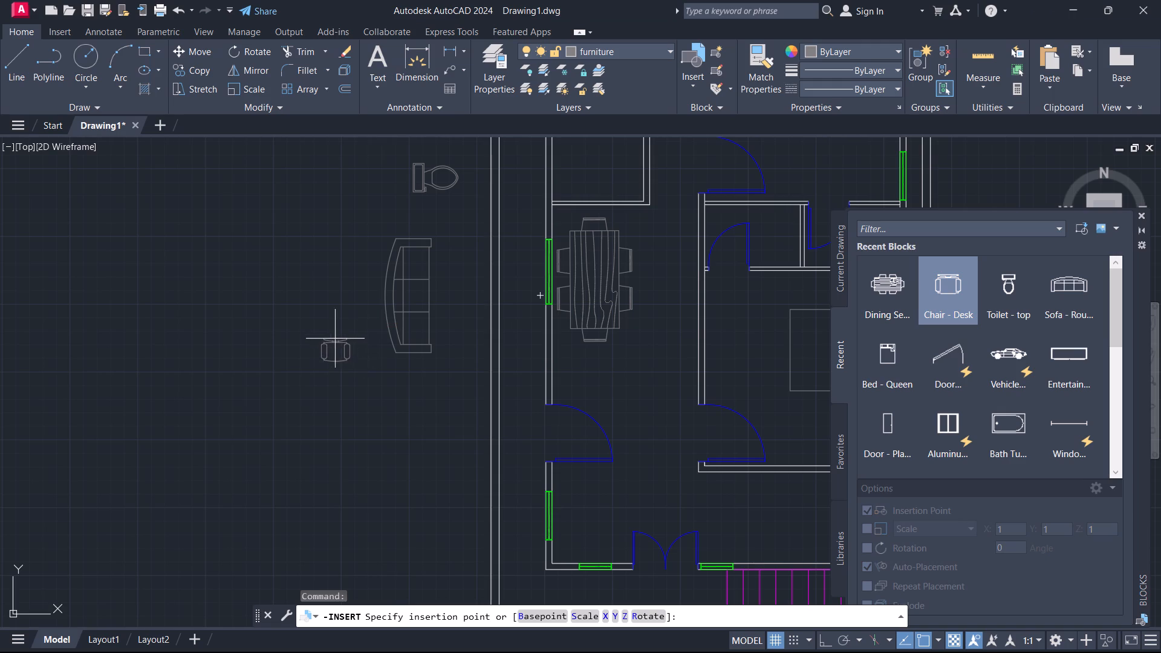
{"action": "left_click", "coordinate": [330, 337]}
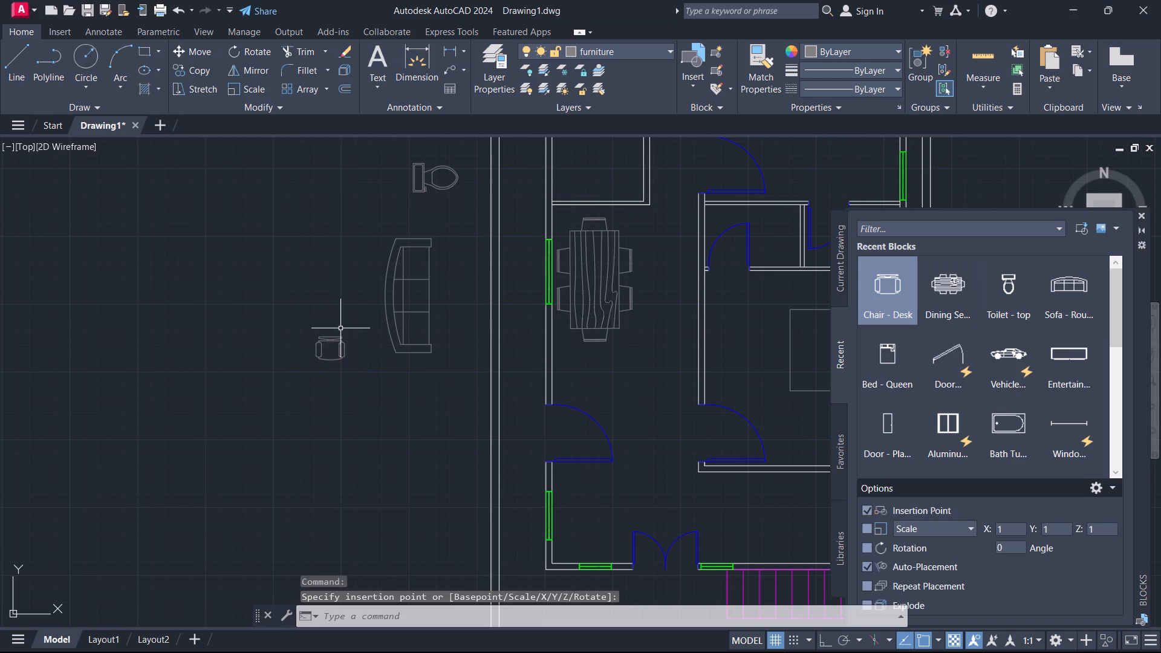
{"action": "key", "text": "Escape"}
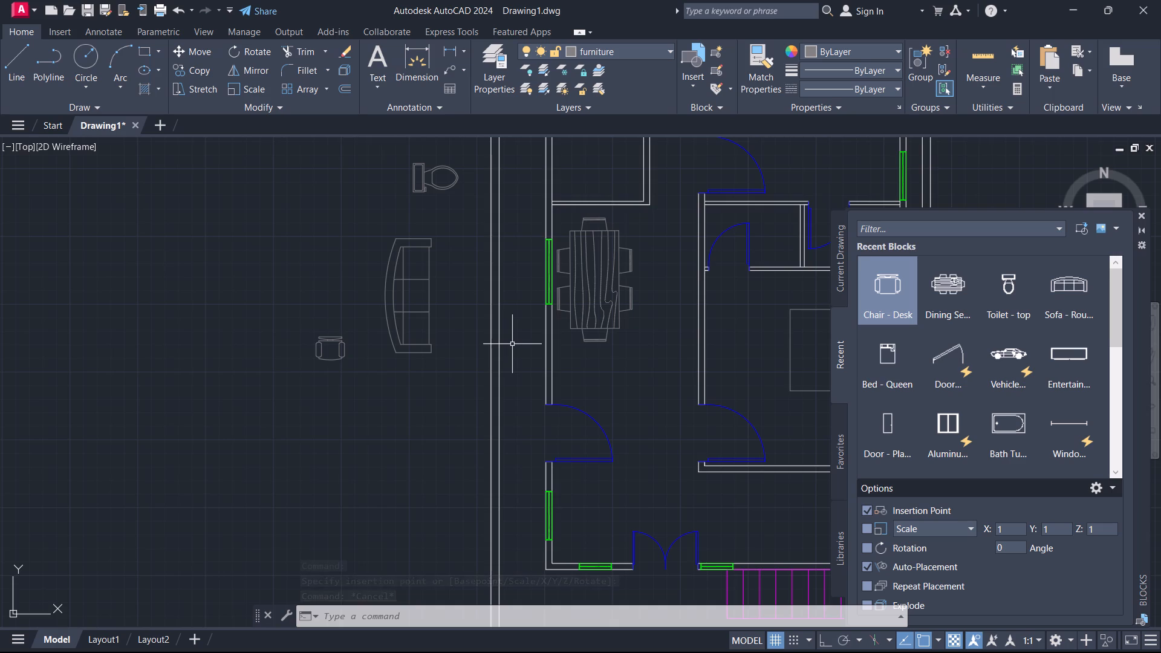
{"action": "scroll", "coordinate": [518, 339], "scroll_direction": "down", "scroll_amount": 1}
{"action": "left_click", "coordinate": [1140, 216]}
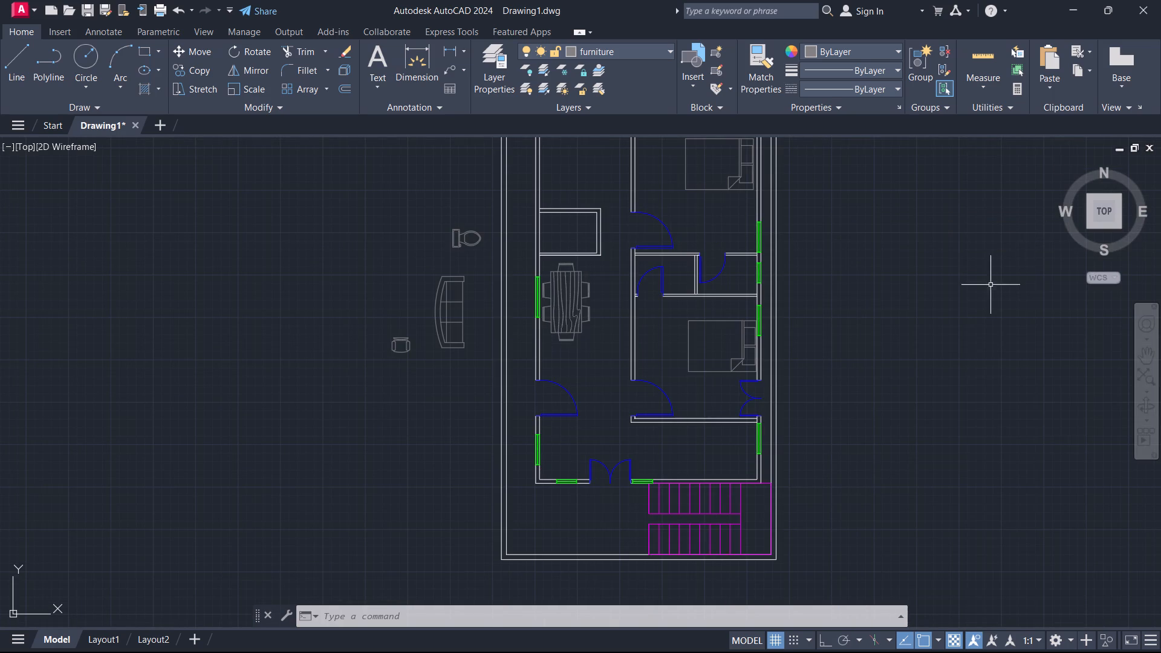
Scale down the loose sofa outside the west boundary wall freehand, using the middle of its back as base point.
{"action": "scroll", "coordinate": [770, 331], "scroll_direction": "down", "scroll_amount": 1}
{"action": "middle_click_drag", "start_coordinate": [779, 320], "coordinate": [757, 363]}
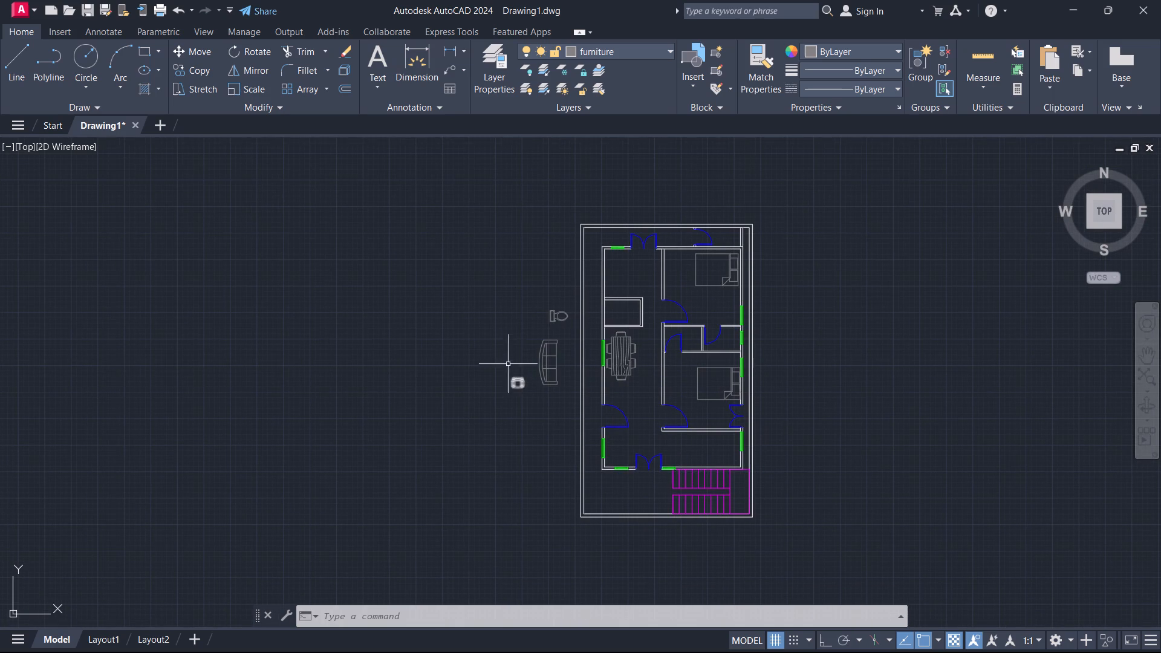
{"action": "left_click", "coordinate": [542, 356]}
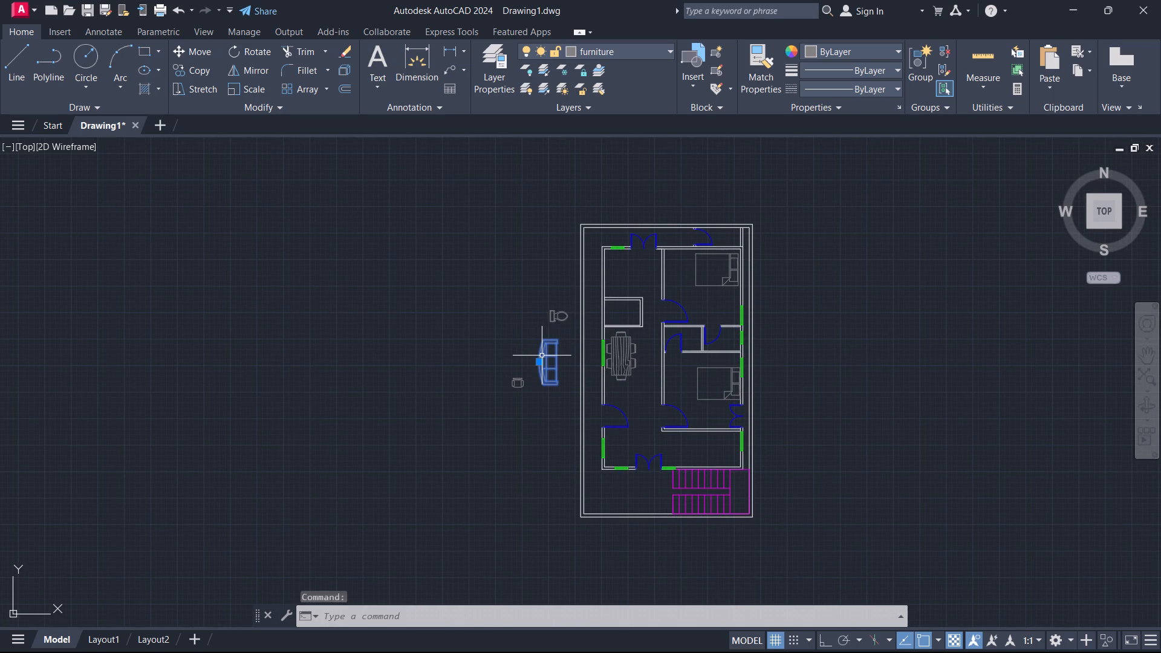
{"action": "type", "text": "sc"}
{"action": "key", "text": "Return"}
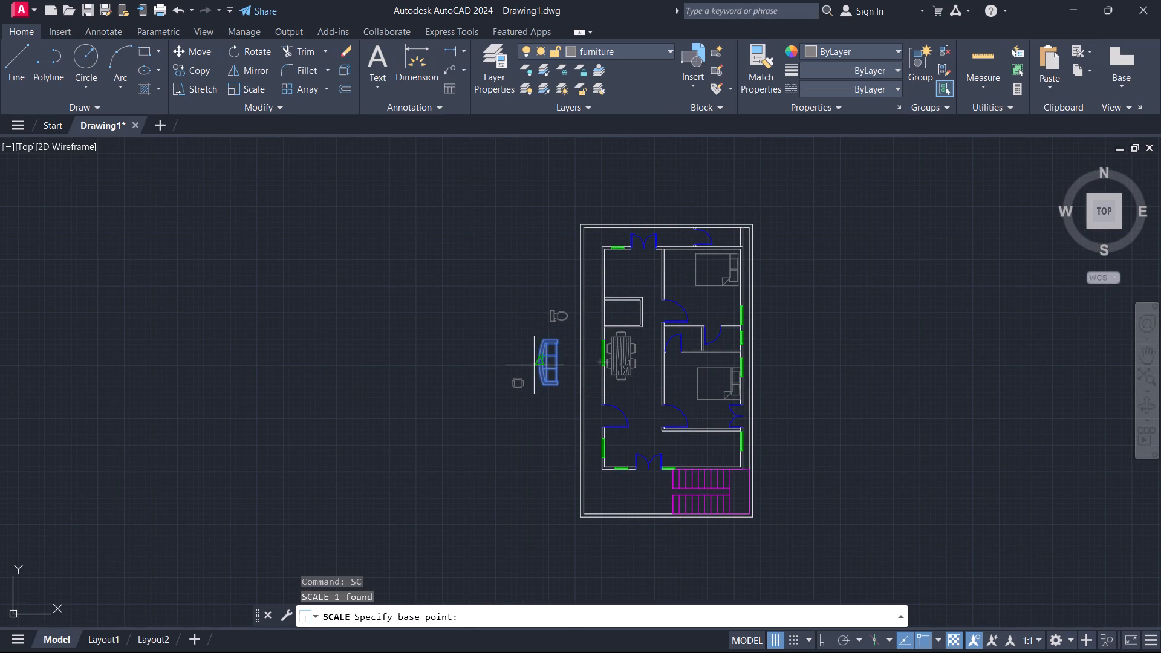
{"action": "left_click", "coordinate": [536, 362]}
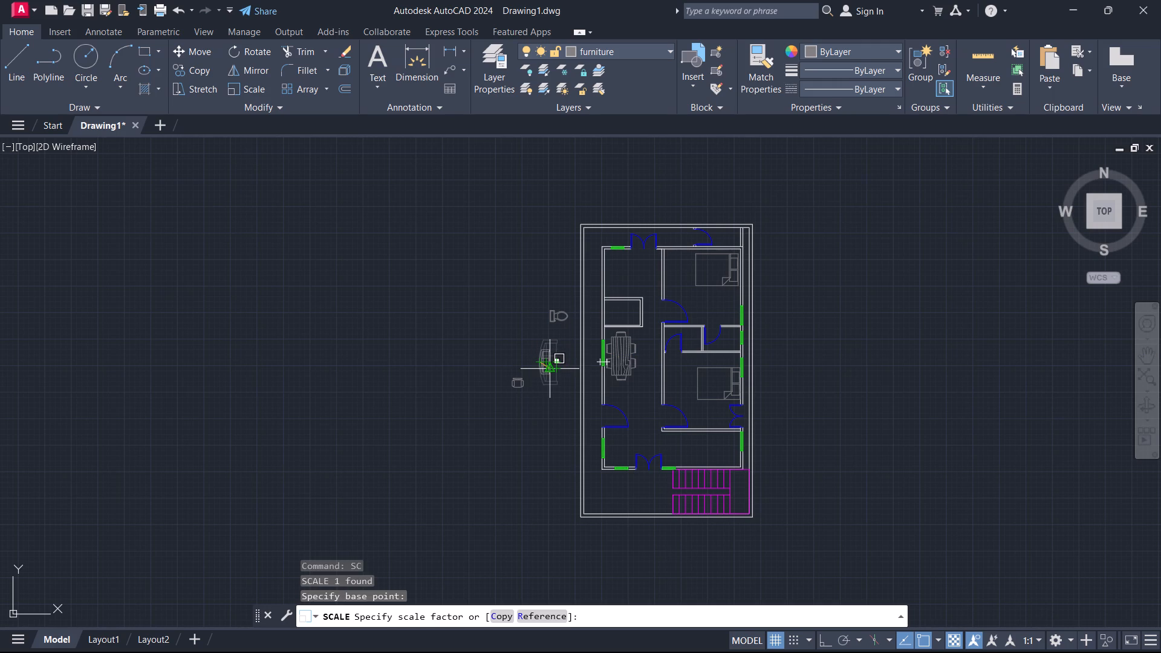
{"action": "left_click", "coordinate": [552, 365]}
Scale down the loose desk chair freehand from the middle of its backrest to roughly a third of its size.
{"action": "scroll", "coordinate": [552, 356], "scroll_direction": "up", "scroll_amount": 4}
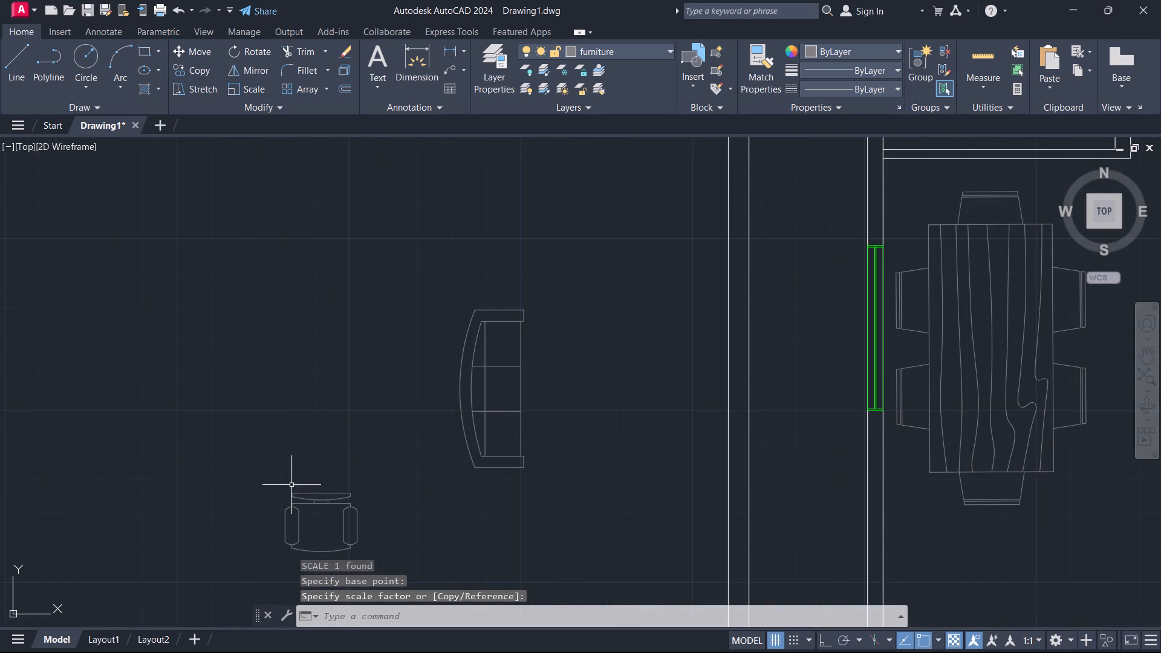
{"action": "left_click", "coordinate": [316, 489]}
{"action": "left_click", "coordinate": [305, 505]}
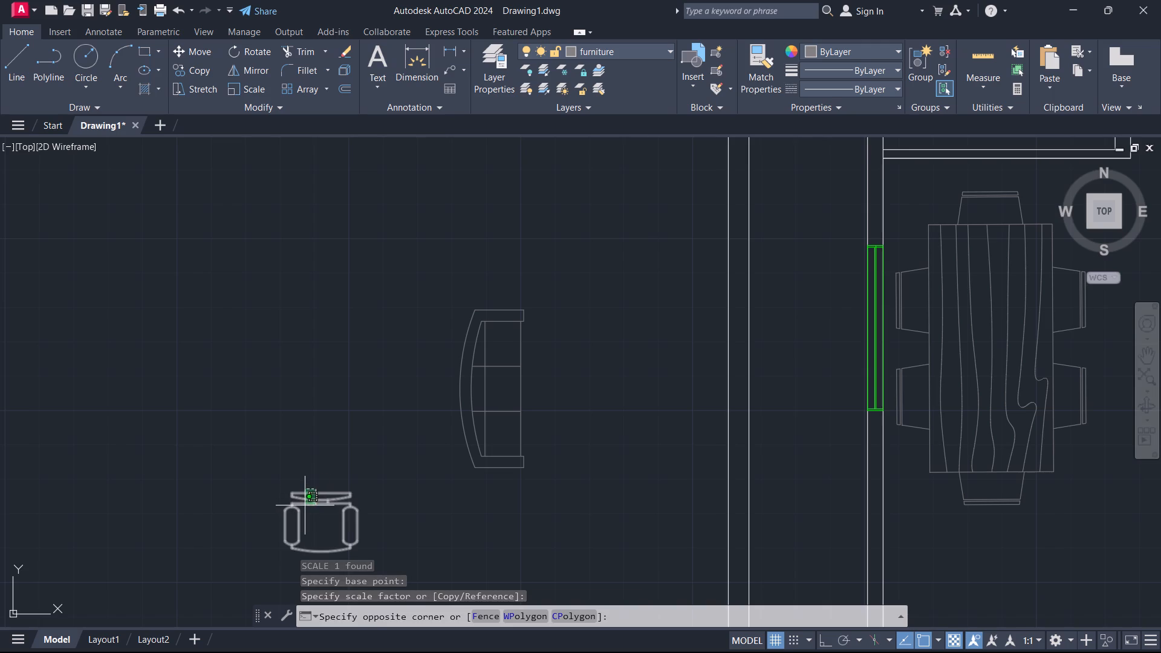
{"action": "key", "text": "s"}
{"action": "key", "text": "c"}
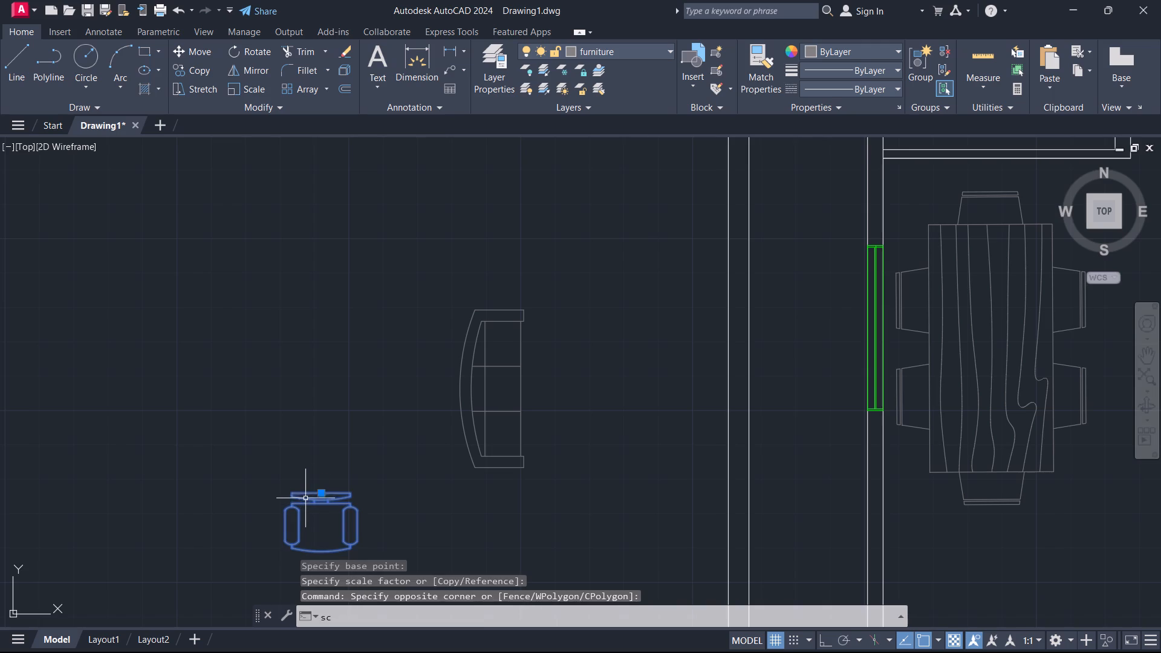
{"action": "key", "text": "Return"}
{"action": "left_click", "coordinate": [317, 491]}
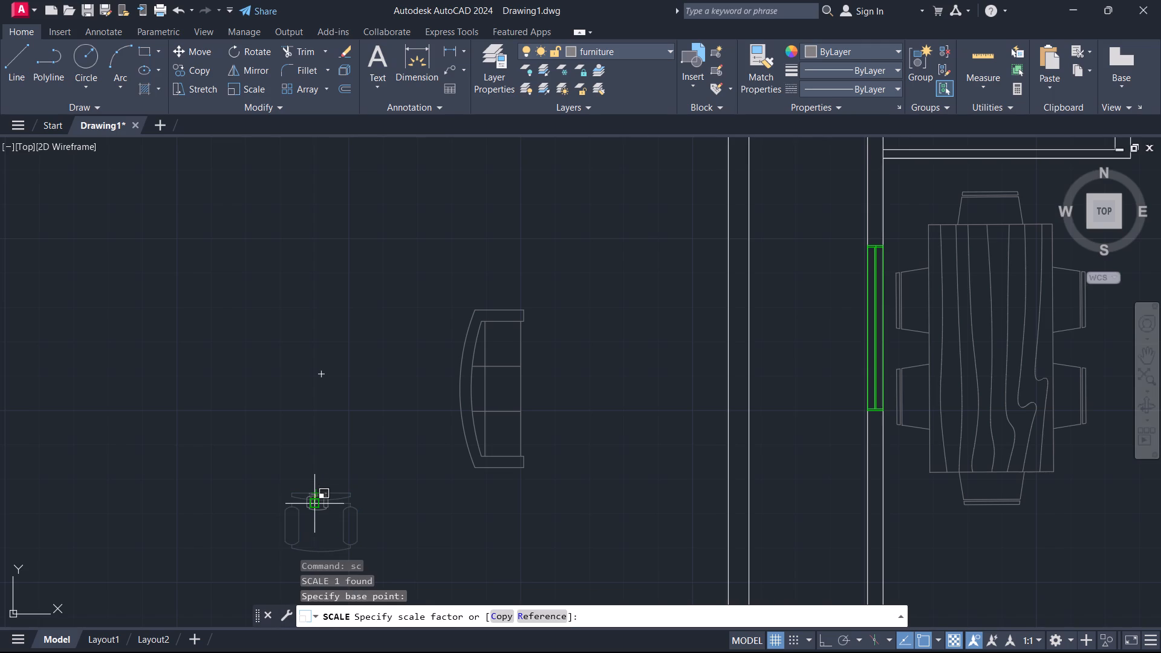
{"action": "left_click", "coordinate": [321, 510]}
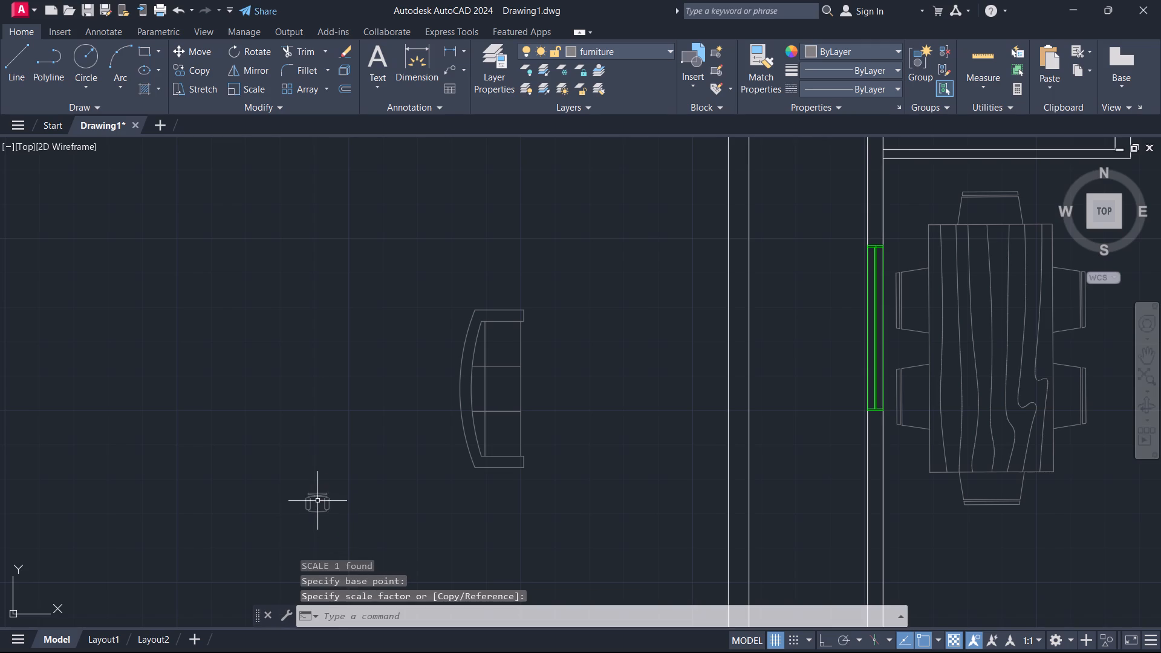
Move the reduced desk chair to just beyond the northeast corner of the loose sofa.
{"action": "left_click", "coordinate": [317, 495]}
{"action": "key", "text": "m"}
{"action": "key", "text": "Return"}
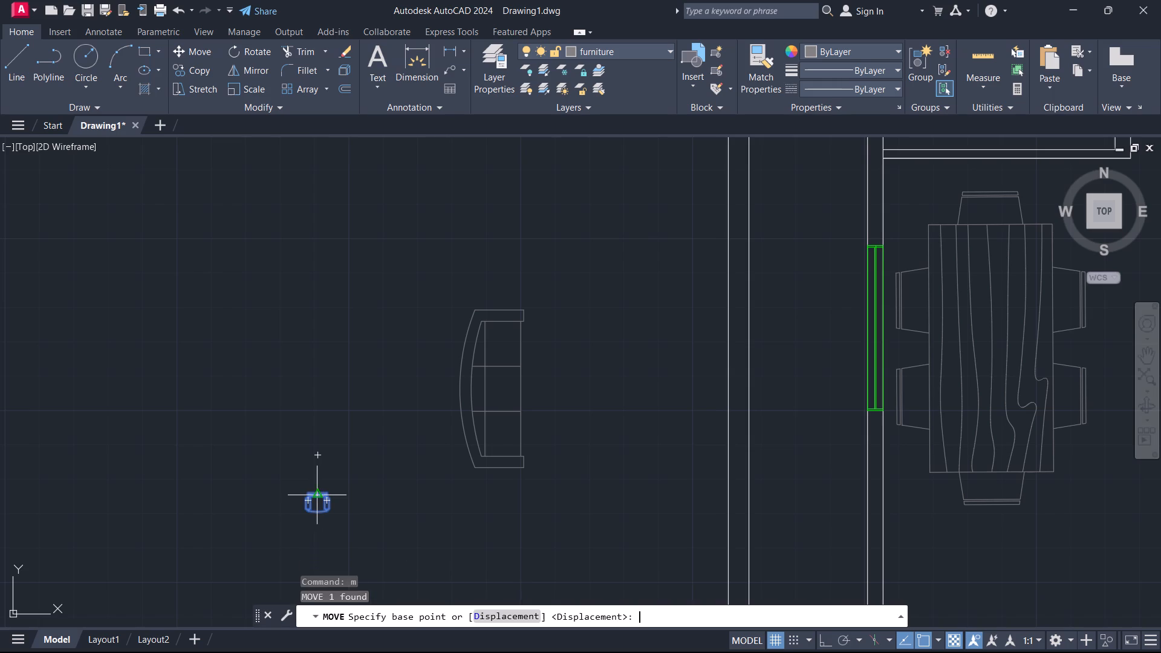
{"action": "left_click", "coordinate": [317, 495]}
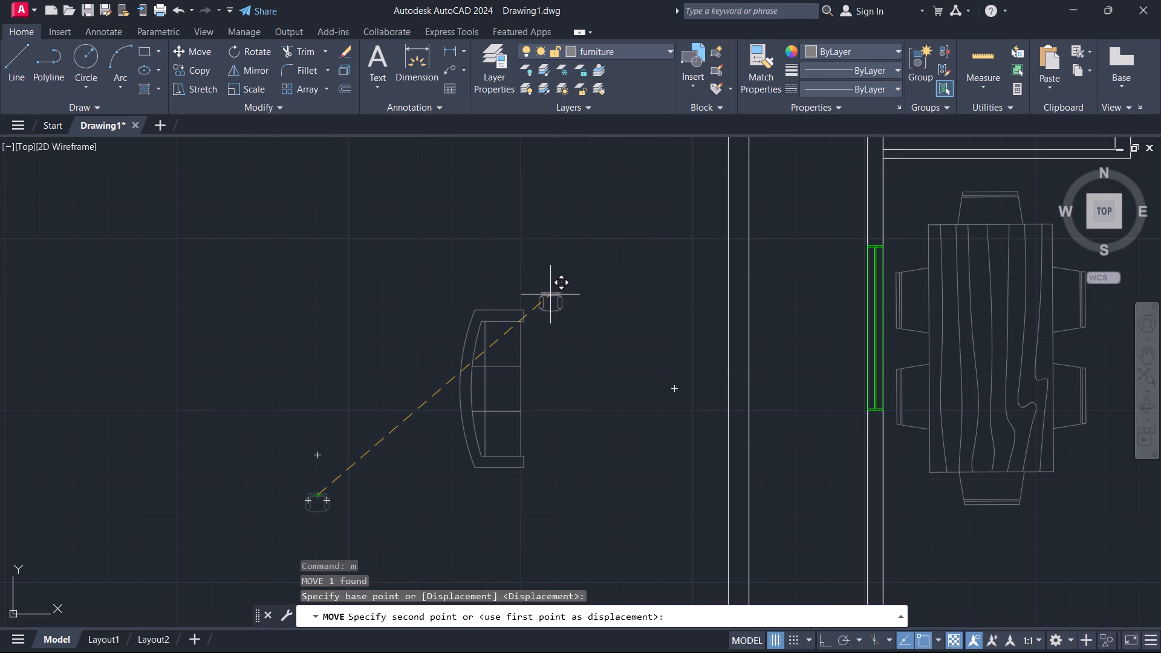
{"action": "left_click", "coordinate": [564, 291]}
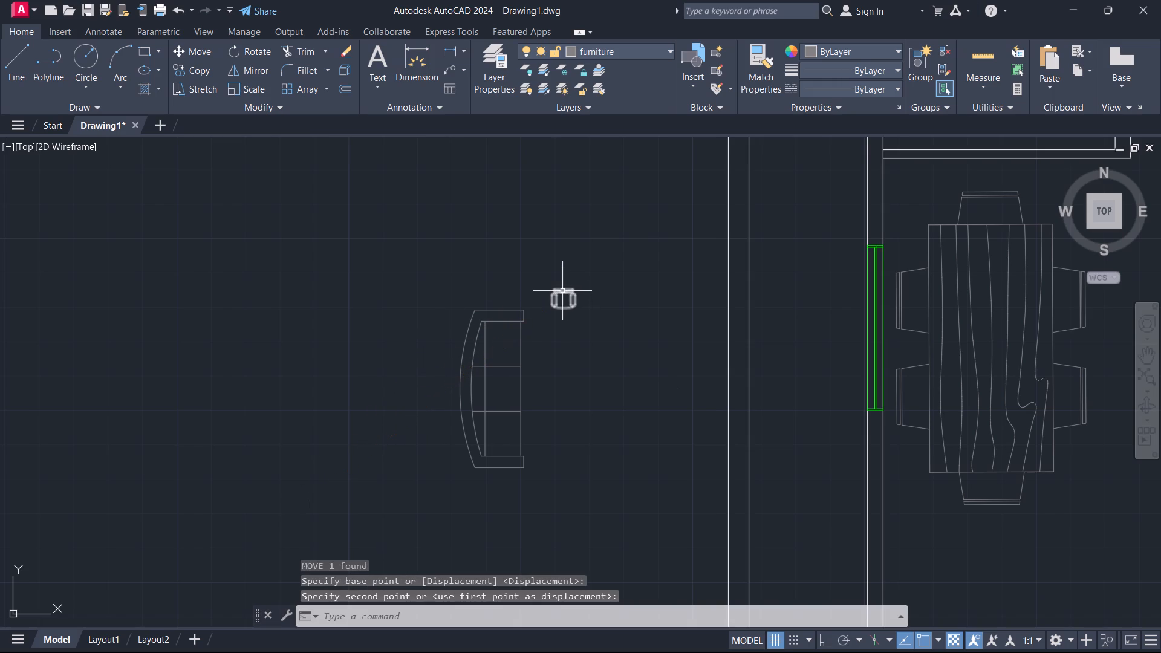
Rescale the desk chair beside the sofa freehand, using the middle of its backrest as base point.
{"action": "left_click", "coordinate": [562, 290]}
{"action": "key", "text": "s"}
{"action": "key", "text": "c"}
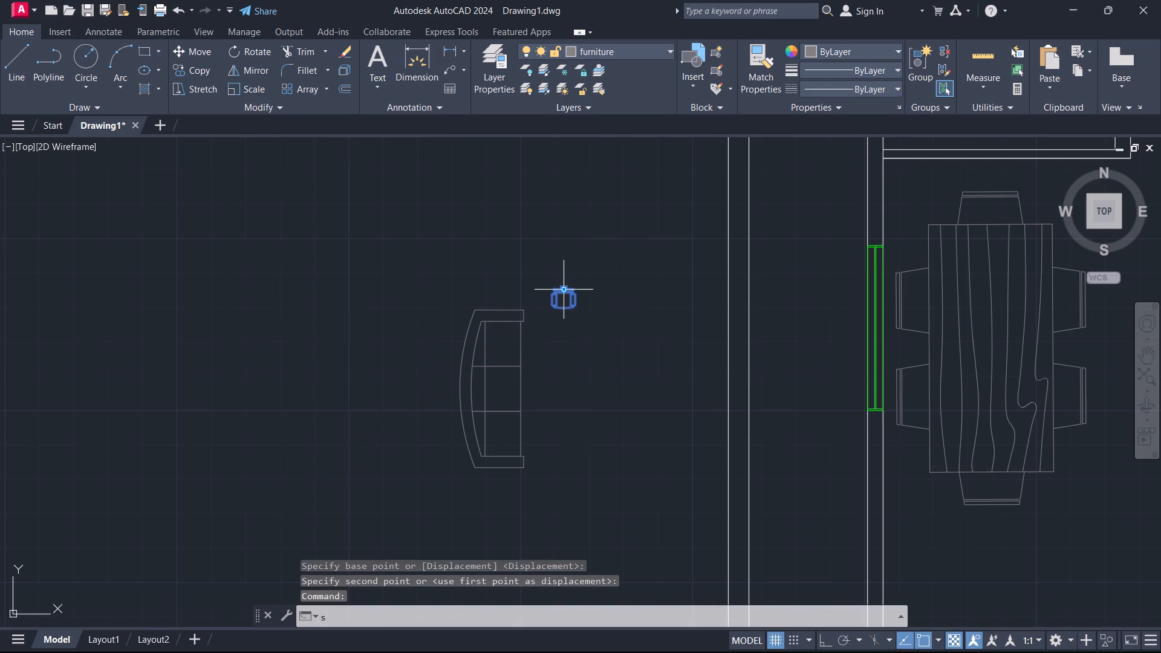
{"action": "key", "text": "Return"}
{"action": "left_click", "coordinate": [562, 290]}
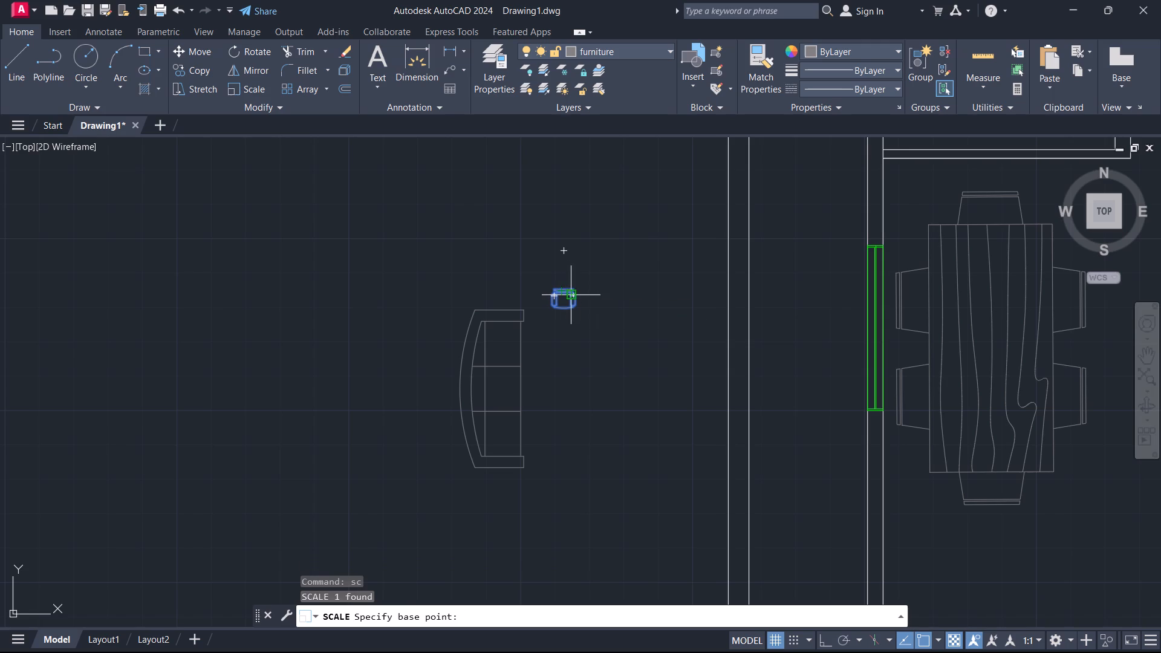
{"action": "left_click", "coordinate": [565, 287]}
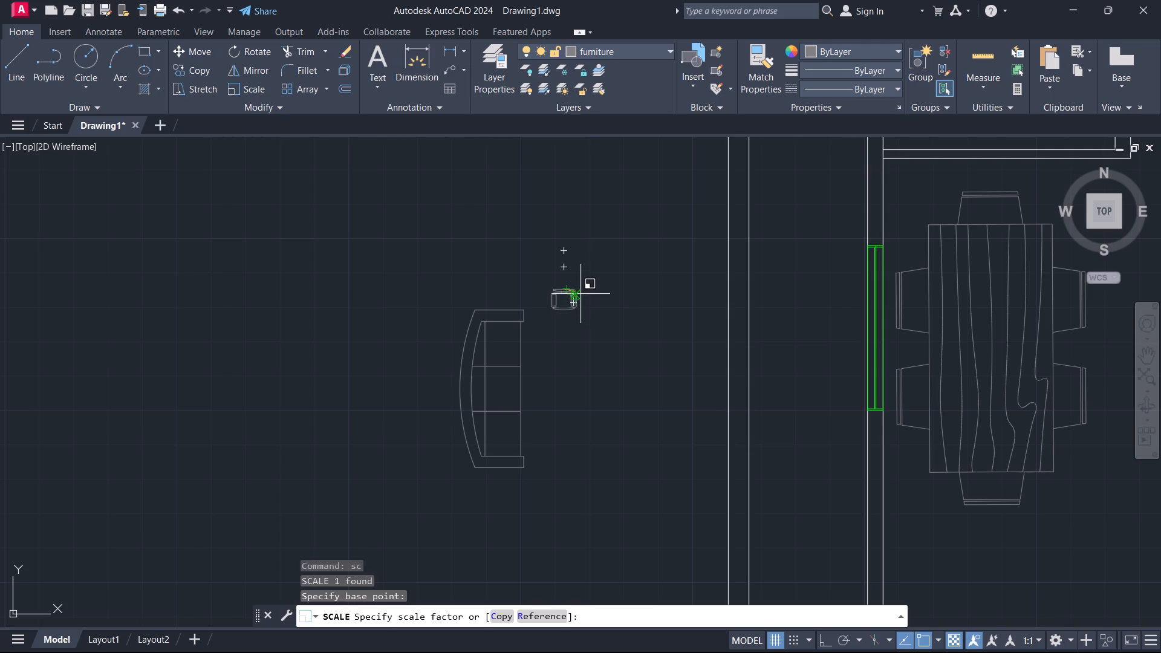
{"action": "left_click", "coordinate": [580, 291]}
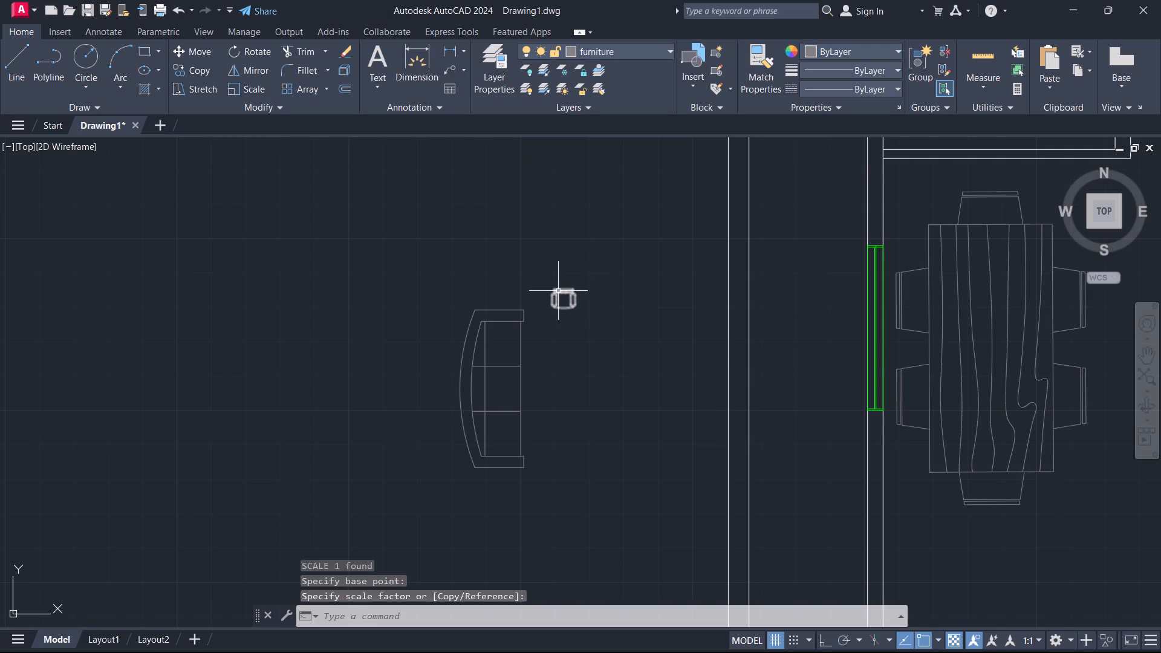
Mirror the desk chair across the sofa's horizontal centre line, keeping the original chair.
{"action": "left_click", "coordinate": [558, 289]}
{"action": "type", "text": "mi"}
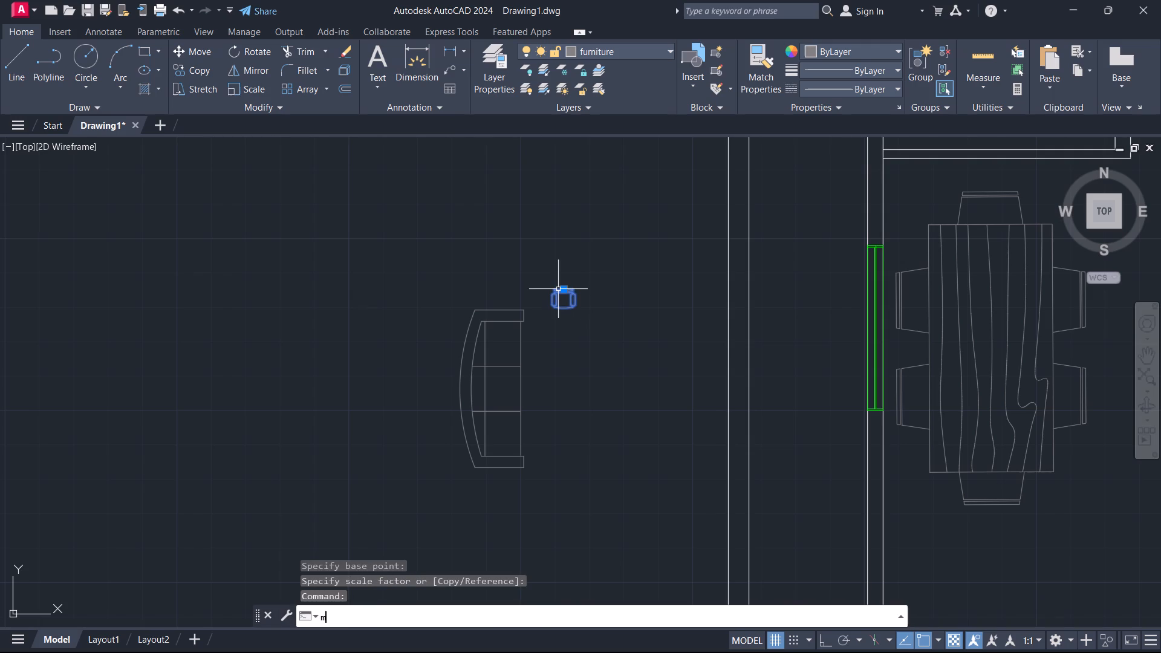
{"action": "key", "text": "Return"}
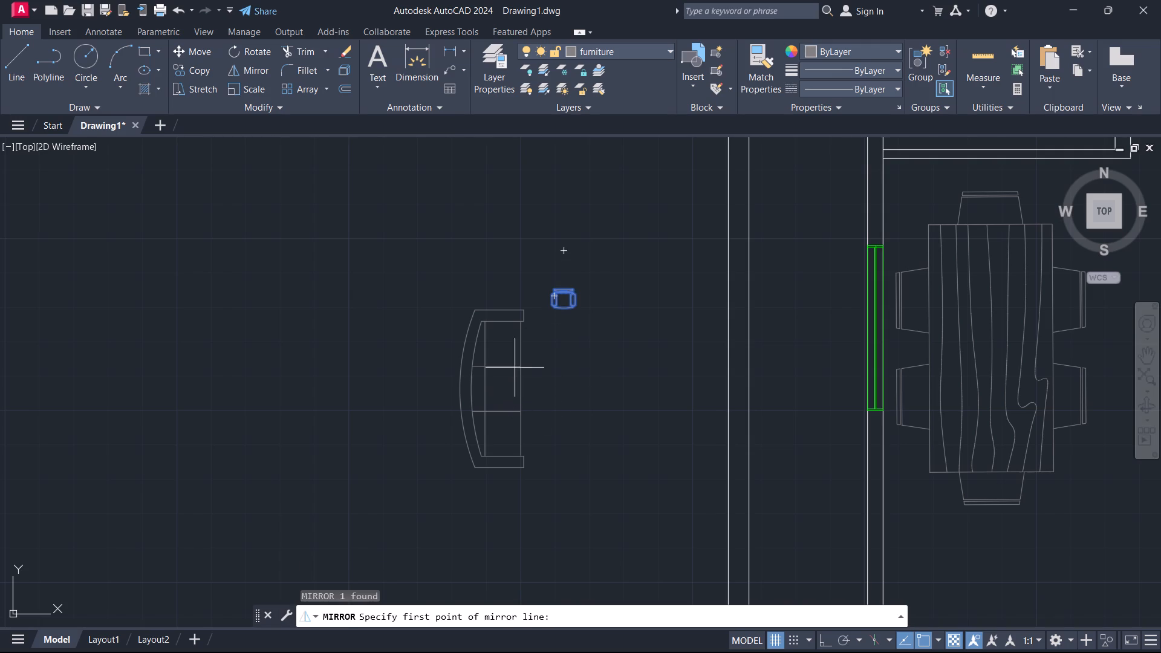
{"action": "left_click", "coordinate": [524, 388]}
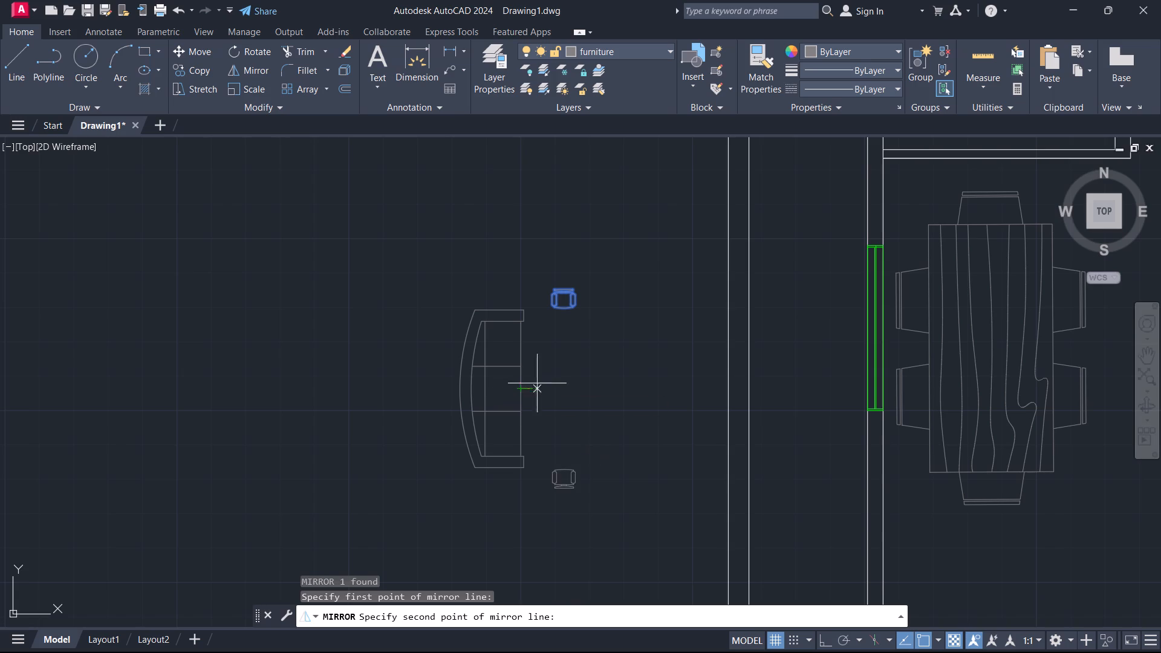
{"action": "left_click", "coordinate": [656, 386]}
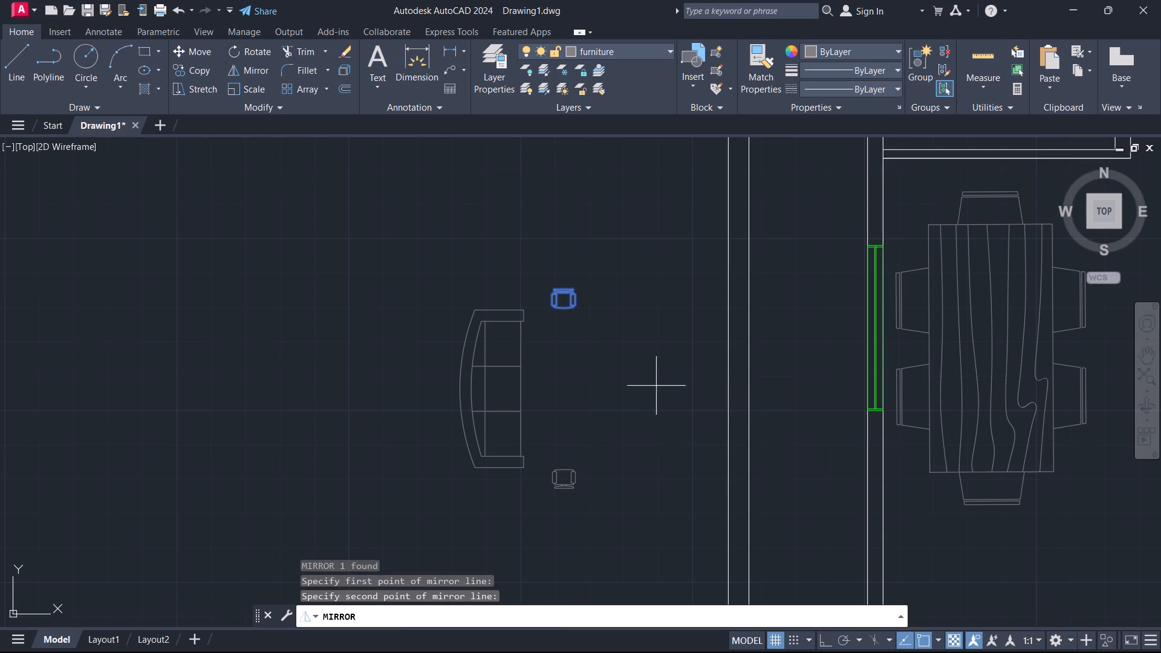
{"action": "key", "text": "Return"}
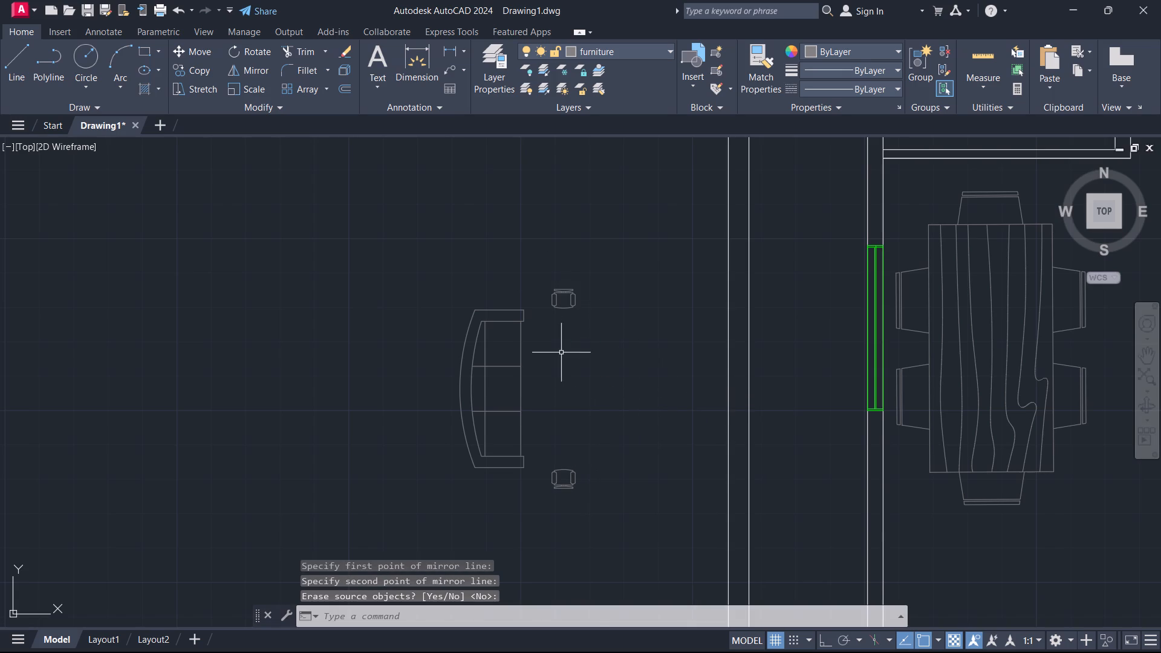
Move both small desk chairs together slightly west, closer to the loose sofa's front edge.
{"action": "left_click_drag", "start_coordinate": [520, 259], "coordinate": [560, 523]}
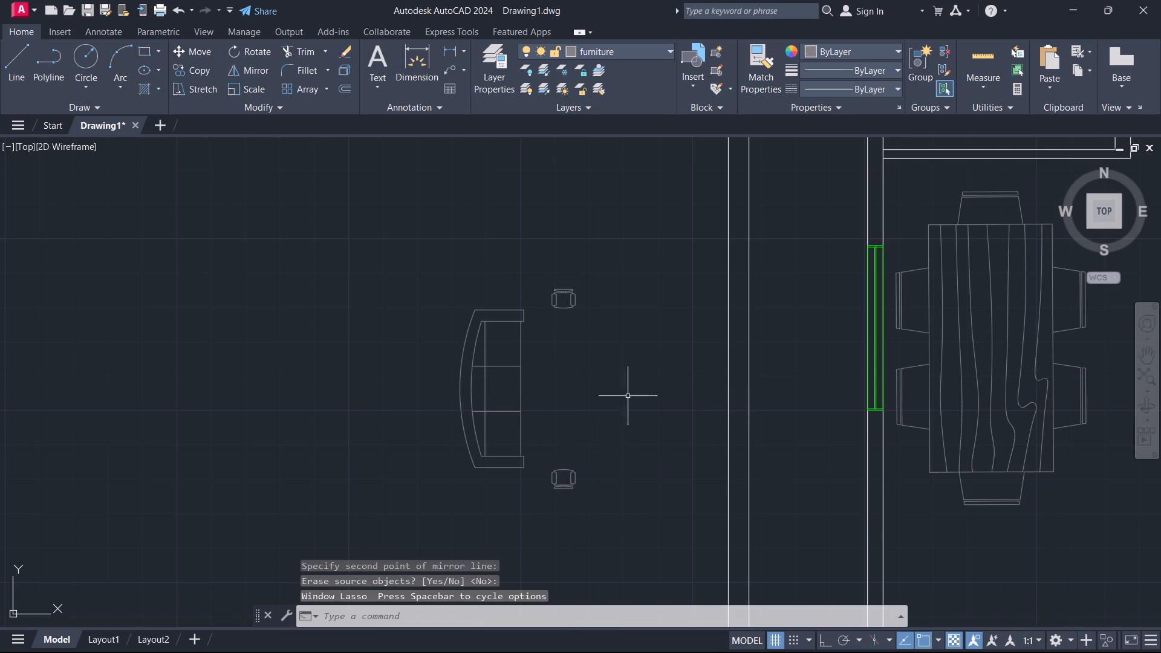
{"action": "left_click", "coordinate": [645, 250]}
{"action": "left_click", "coordinate": [551, 551]}
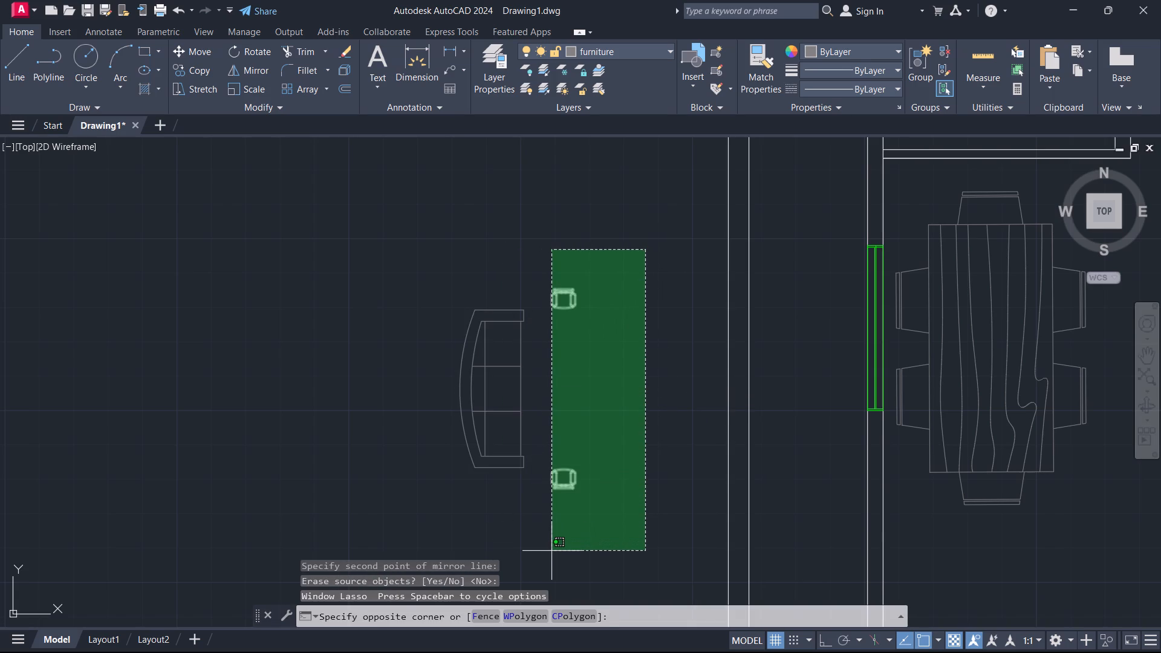
{"action": "key", "text": "m"}
{"action": "key", "text": "Return"}
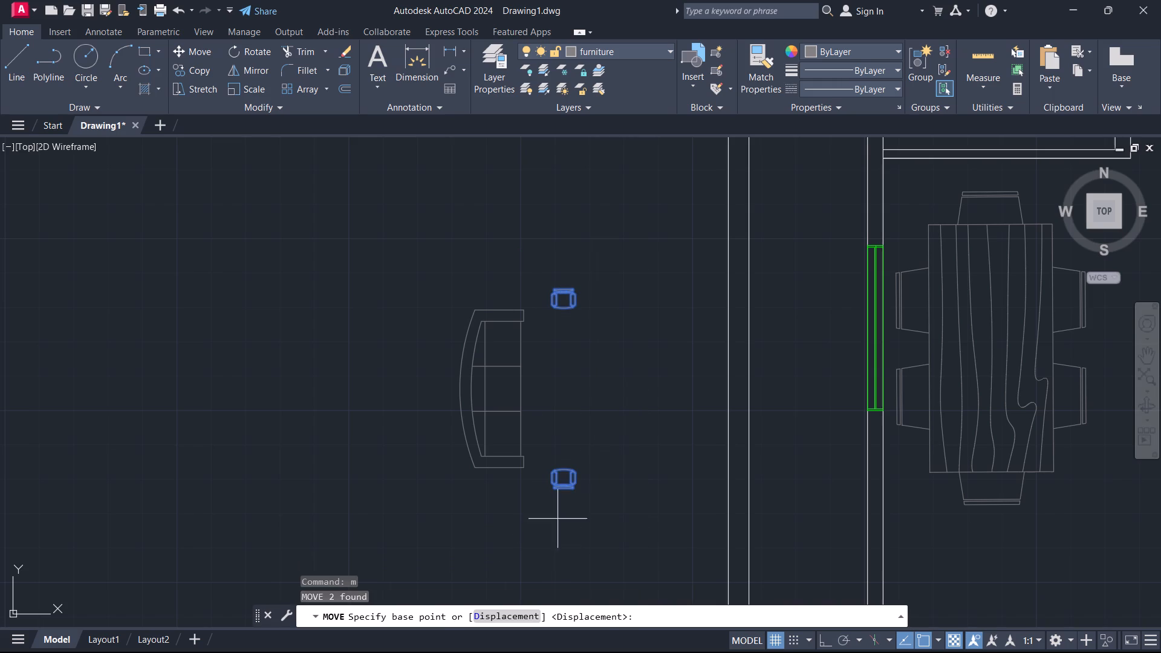
{"action": "left_click", "coordinate": [580, 487]}
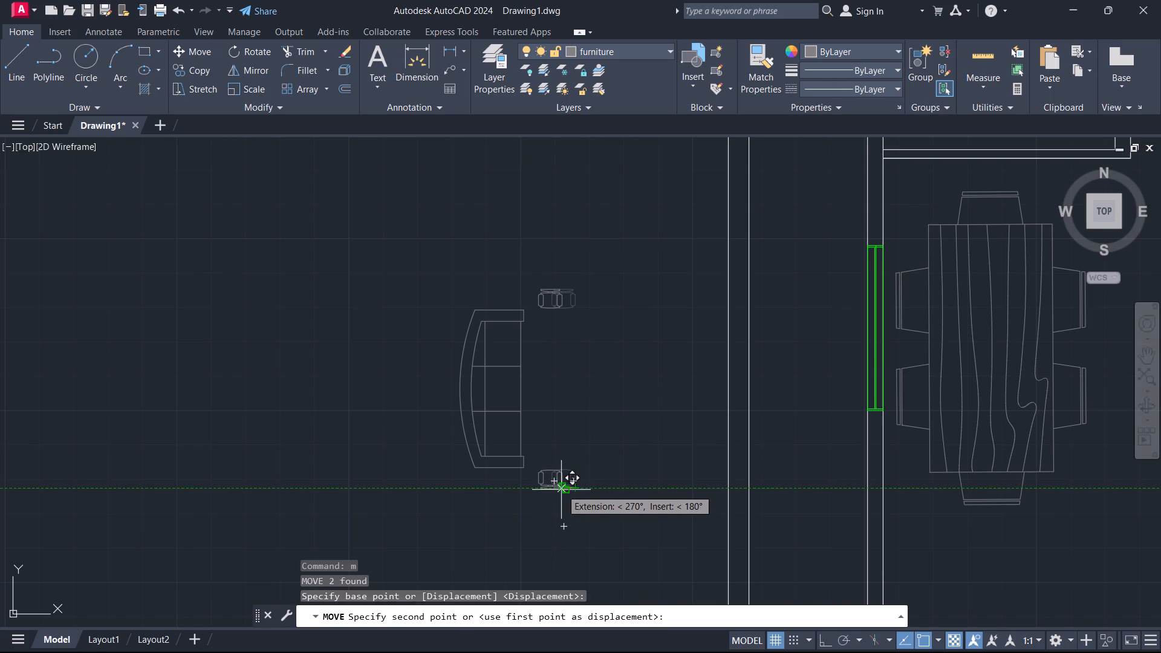
{"action": "left_click", "coordinate": [561, 489]}
Rotate the sofa and both chairs 90° counterclockwise about the middle of the sofa's curved back, with Ortho on.
{"action": "scroll", "coordinate": [590, 437], "scroll_direction": "down", "scroll_amount": 1}
{"action": "left_click_drag", "start_coordinate": [431, 245], "coordinate": [431, 253]}
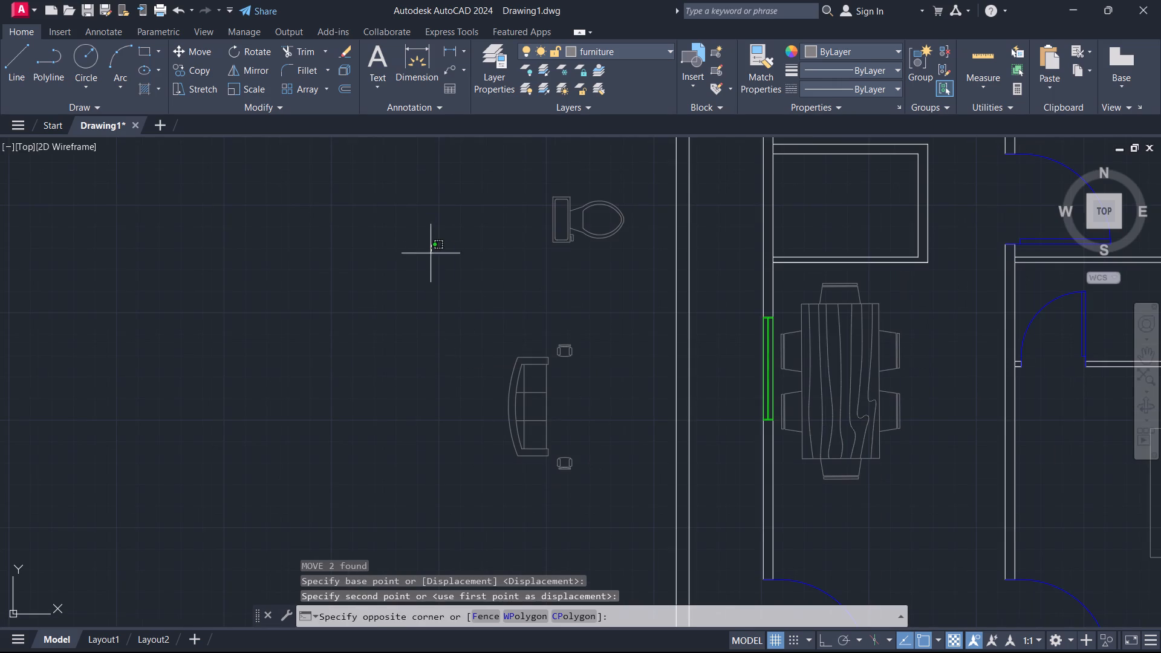
{"action": "left_click", "coordinate": [603, 515]}
{"action": "type", "text": "ro"}
{"action": "key", "text": "Return"}
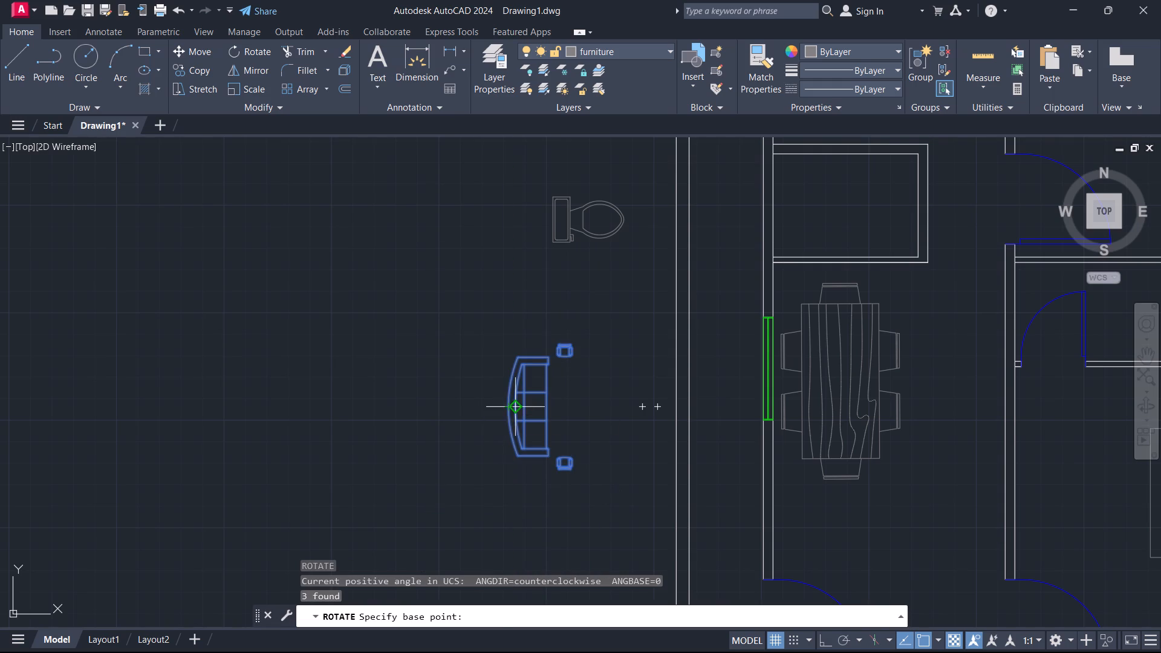
{"action": "left_click", "coordinate": [506, 399]}
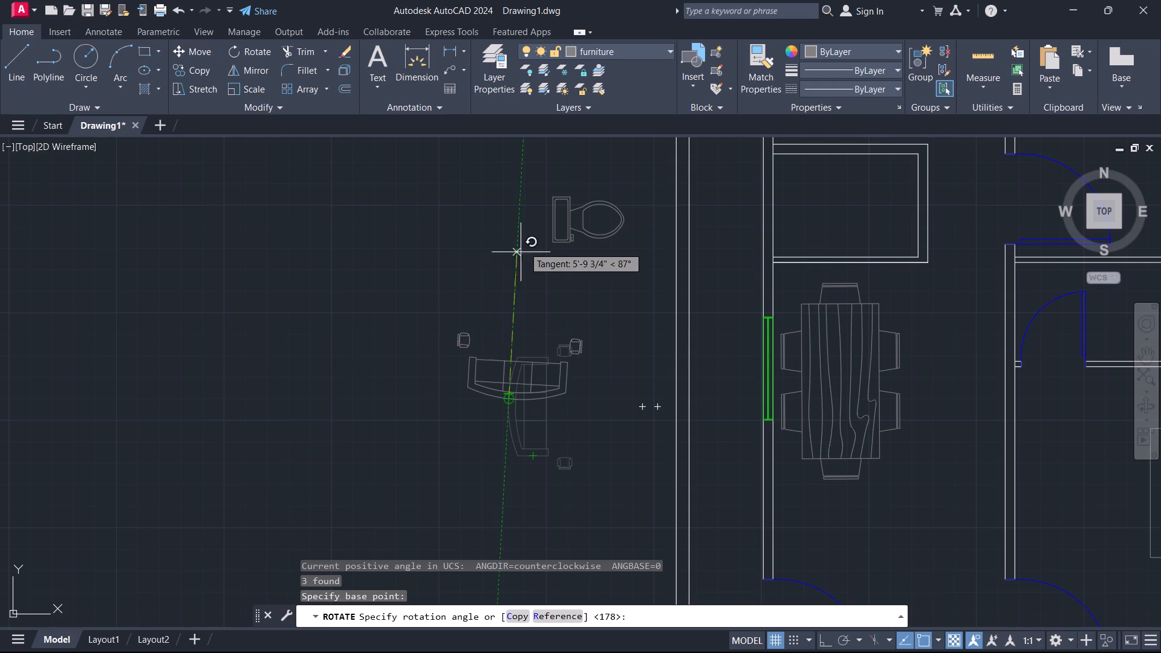
{"action": "key", "text": "F8"}
{"action": "left_click", "coordinate": [516, 235]}
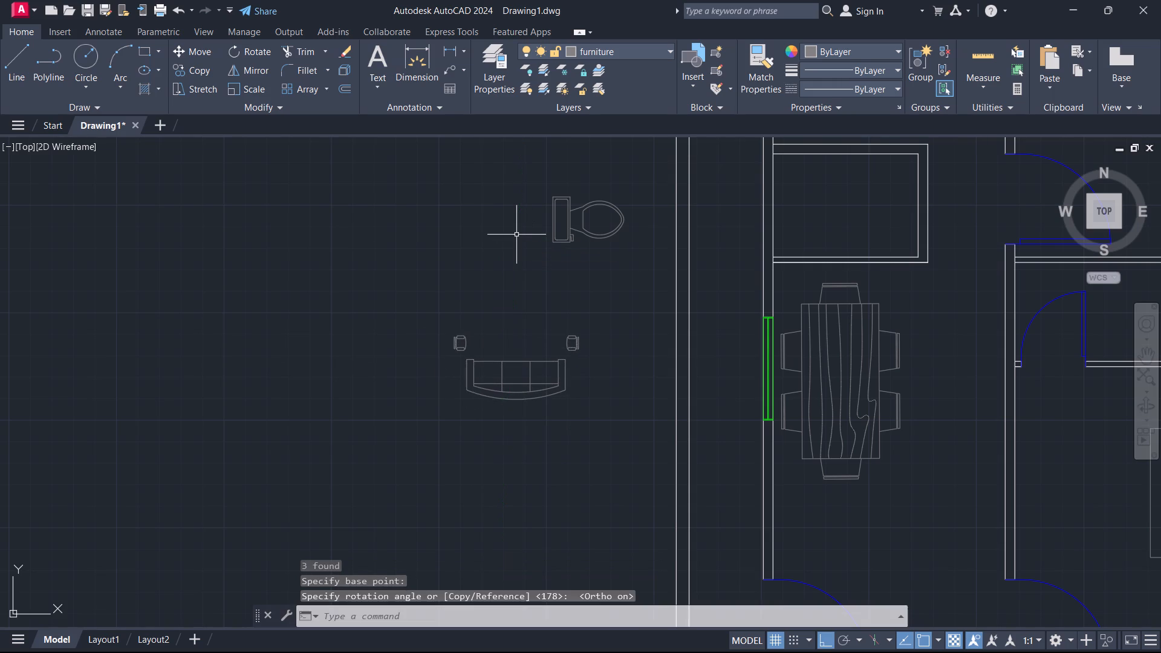
Move the sofa-and-two-chairs set into the southeast room, placing the sofa's curved back against the inner face of the south wall.
{"action": "left_click", "coordinate": [407, 308]}
{"action": "left_click", "coordinate": [662, 438]}
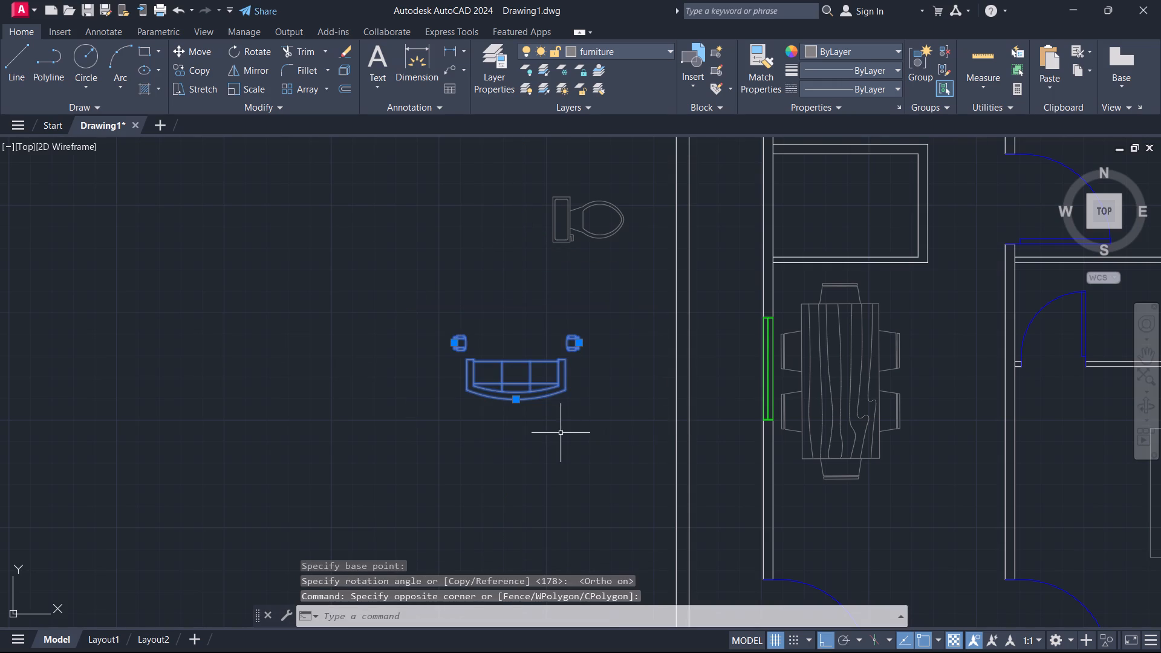
{"action": "key", "text": "m"}
{"action": "key", "text": "Return"}
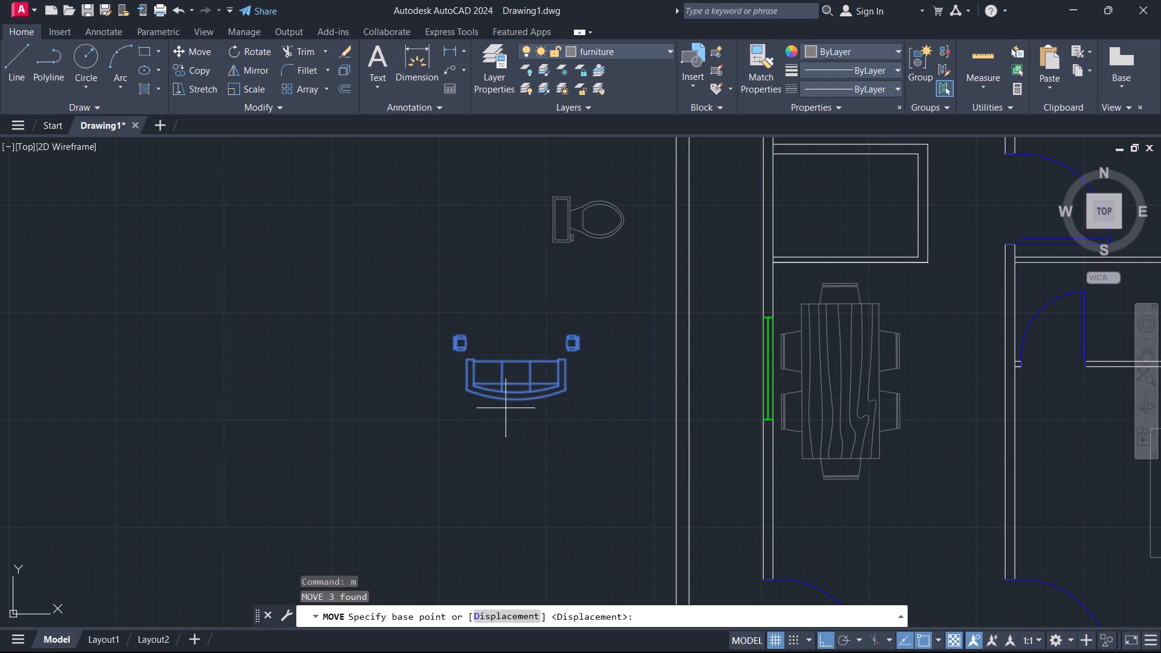
{"action": "left_click", "coordinate": [512, 402]}
{"action": "scroll", "coordinate": [498, 472], "scroll_direction": "down", "scroll_amount": 1}
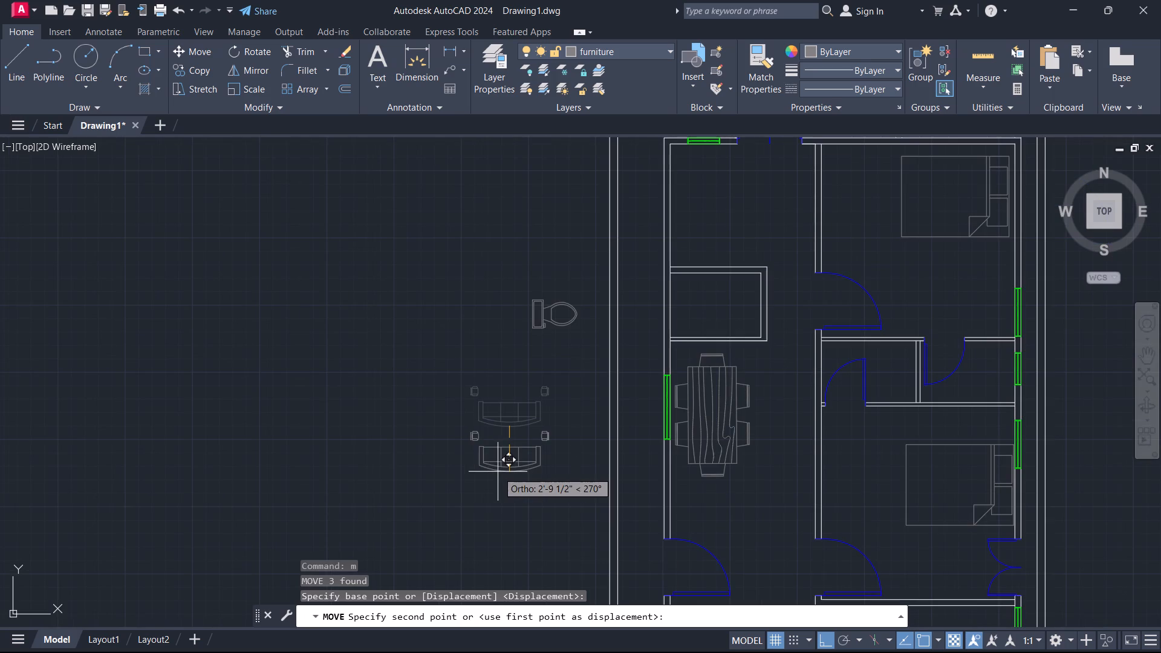
{"action": "key", "text": "F8"}
{"action": "scroll", "coordinate": [626, 470], "scroll_direction": "down", "scroll_amount": 2}
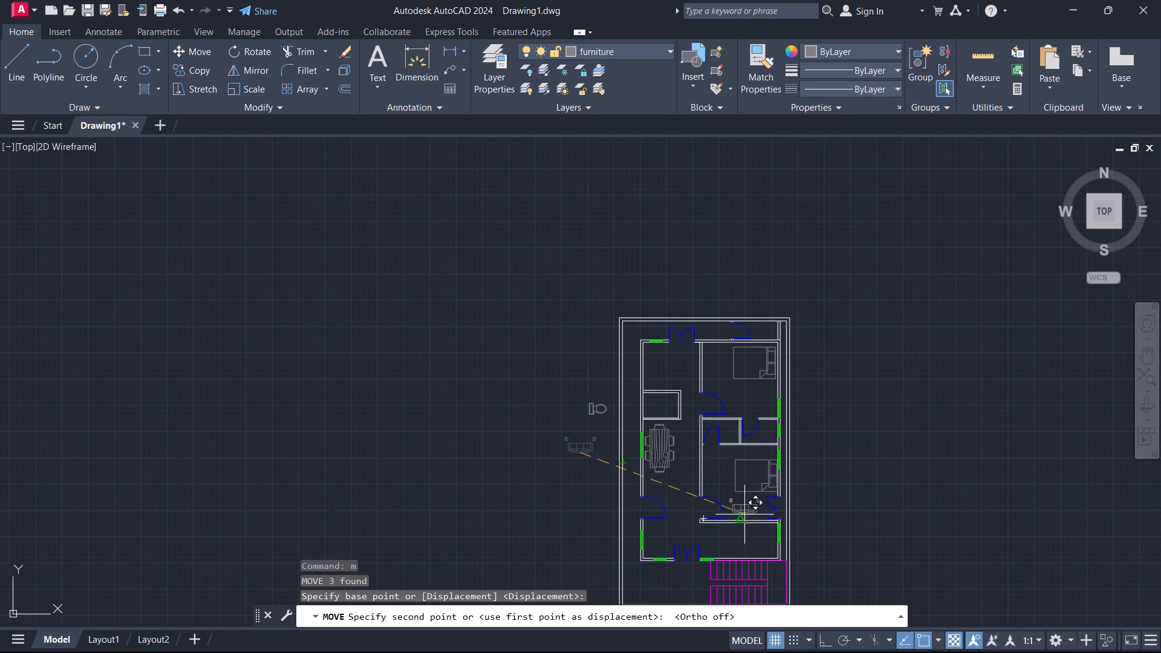
{"action": "middle_click_drag", "start_coordinate": [738, 550], "coordinate": [695, 486]}
{"action": "scroll", "coordinate": [703, 498], "scroll_direction": "up", "scroll_amount": 3}
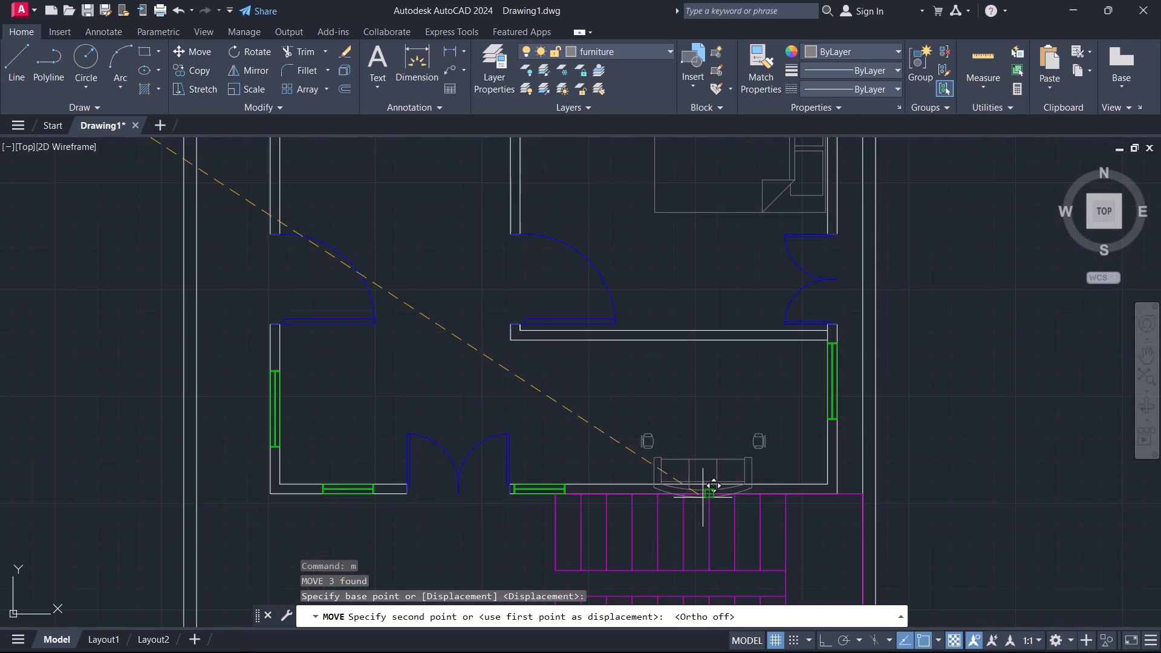
{"action": "scroll", "coordinate": [703, 498], "scroll_direction": "up", "scroll_amount": 3}
{"action": "scroll", "coordinate": [703, 430], "scroll_direction": "down", "scroll_amount": 1}
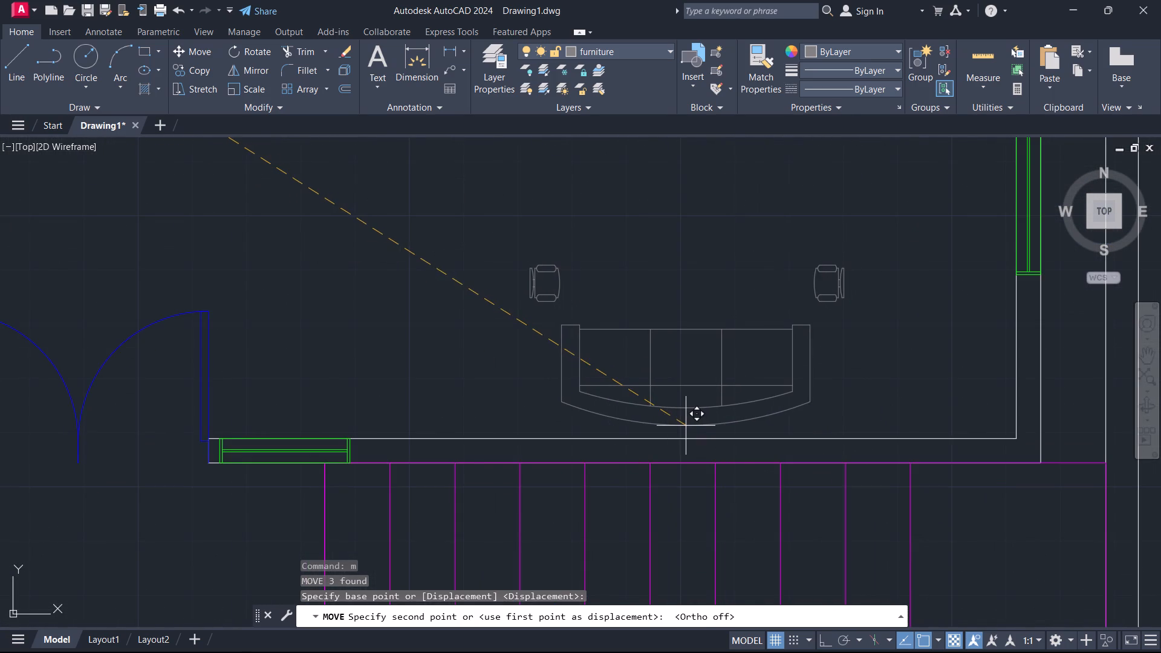
{"action": "scroll", "coordinate": [680, 426], "scroll_direction": "down", "scroll_amount": 1}
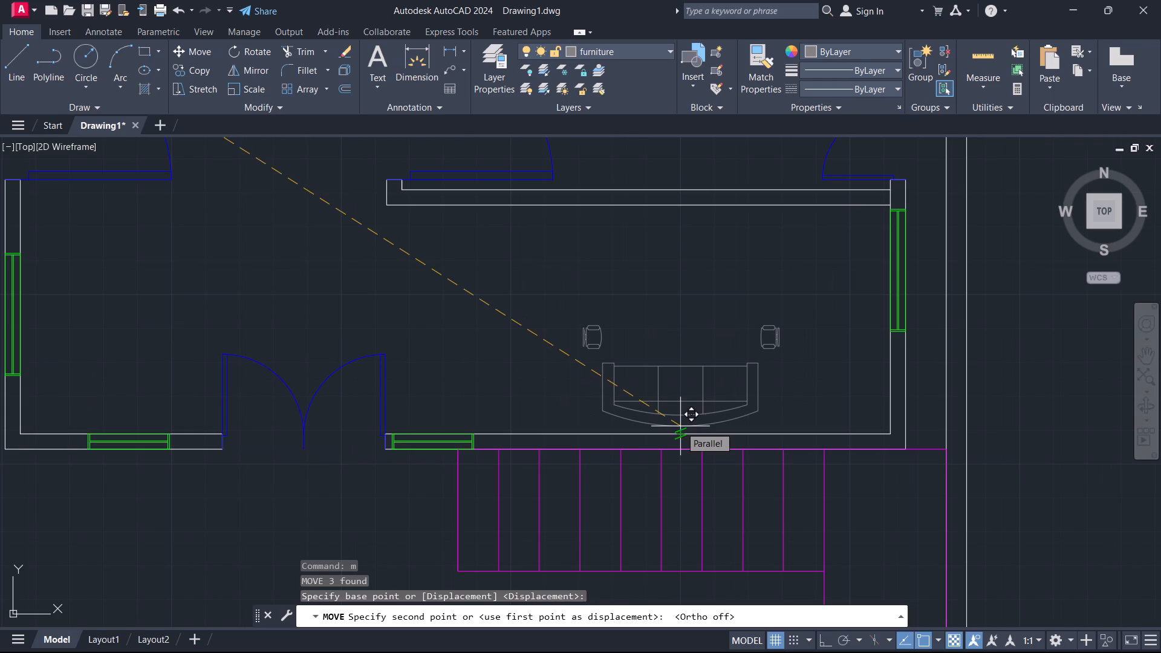
{"action": "left_click", "coordinate": [676, 427]}
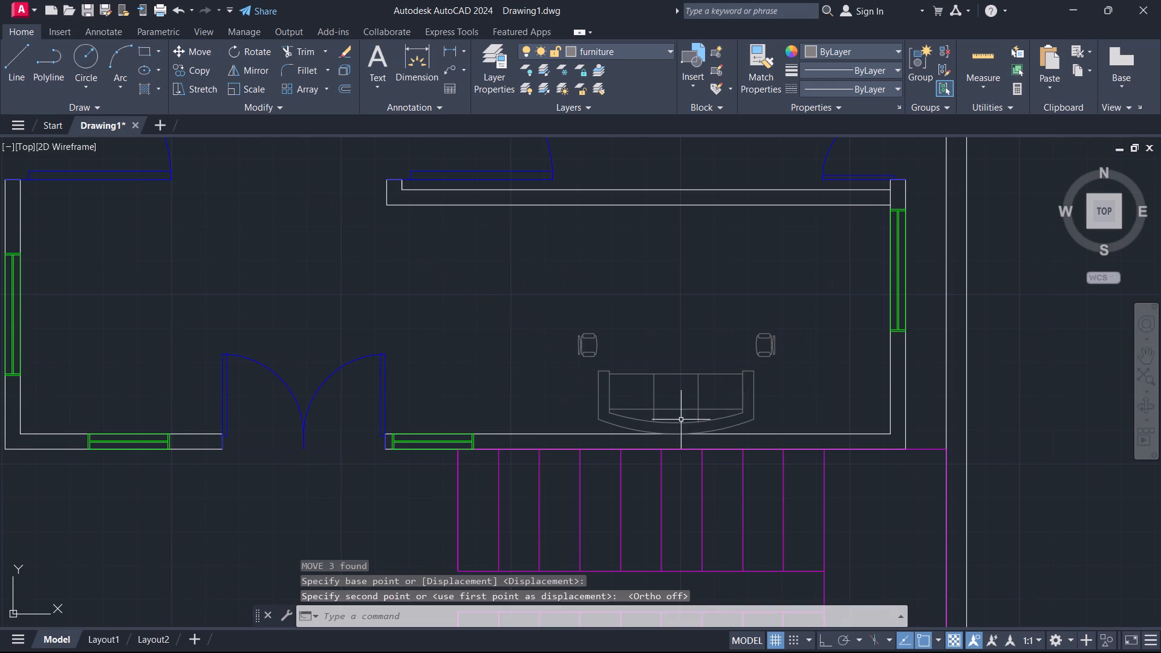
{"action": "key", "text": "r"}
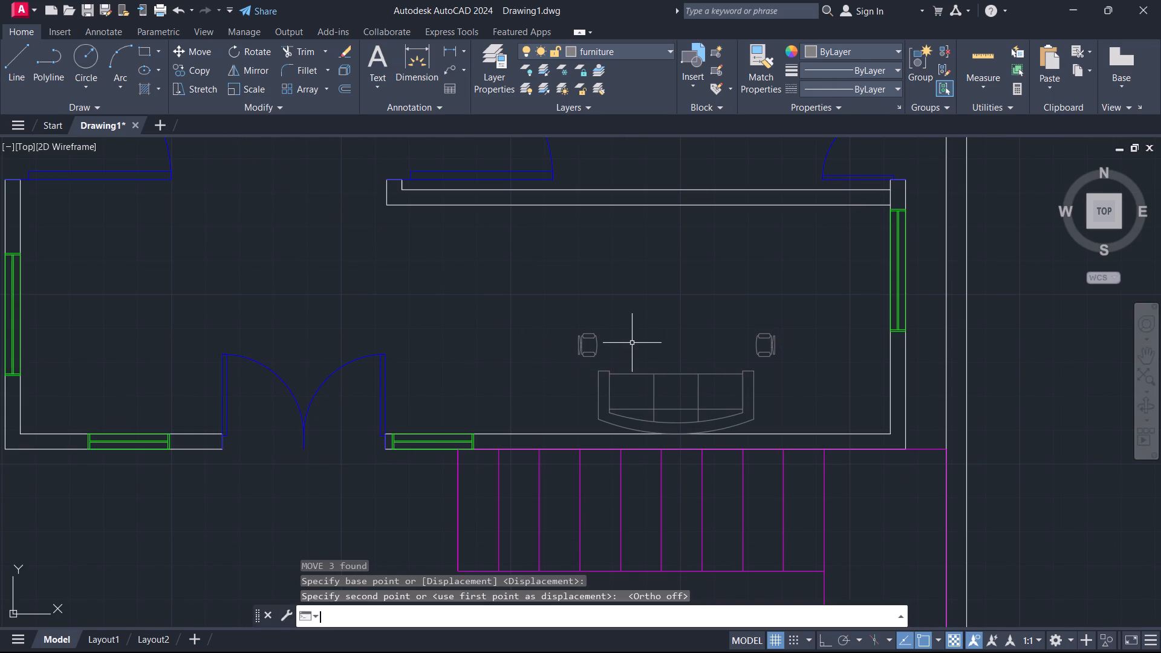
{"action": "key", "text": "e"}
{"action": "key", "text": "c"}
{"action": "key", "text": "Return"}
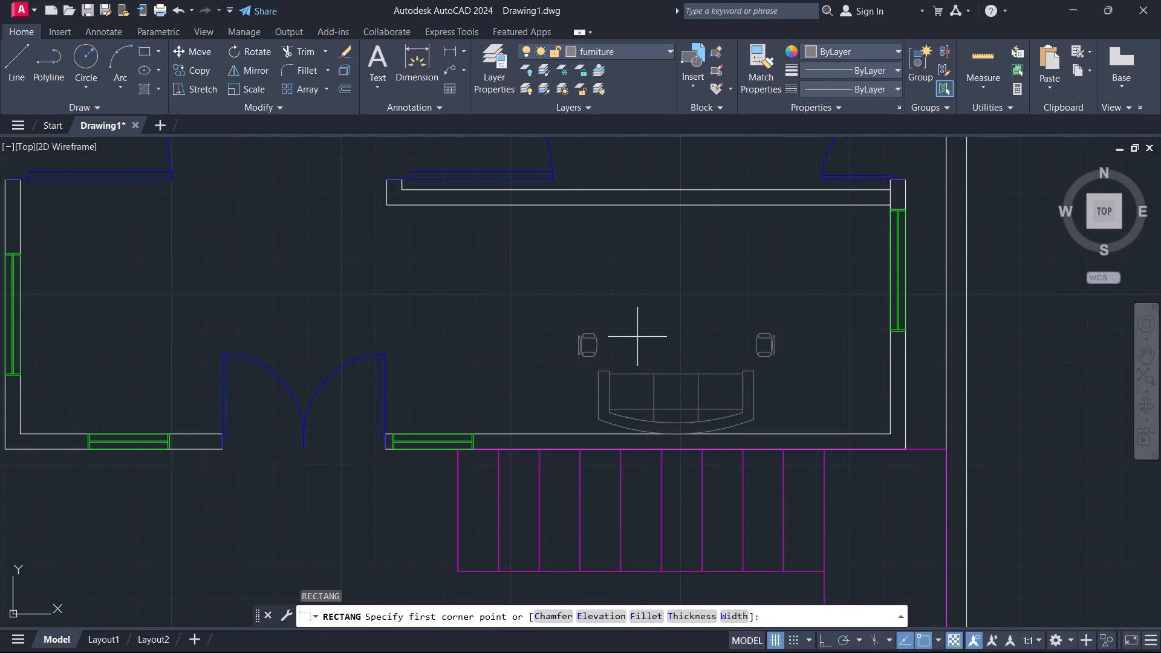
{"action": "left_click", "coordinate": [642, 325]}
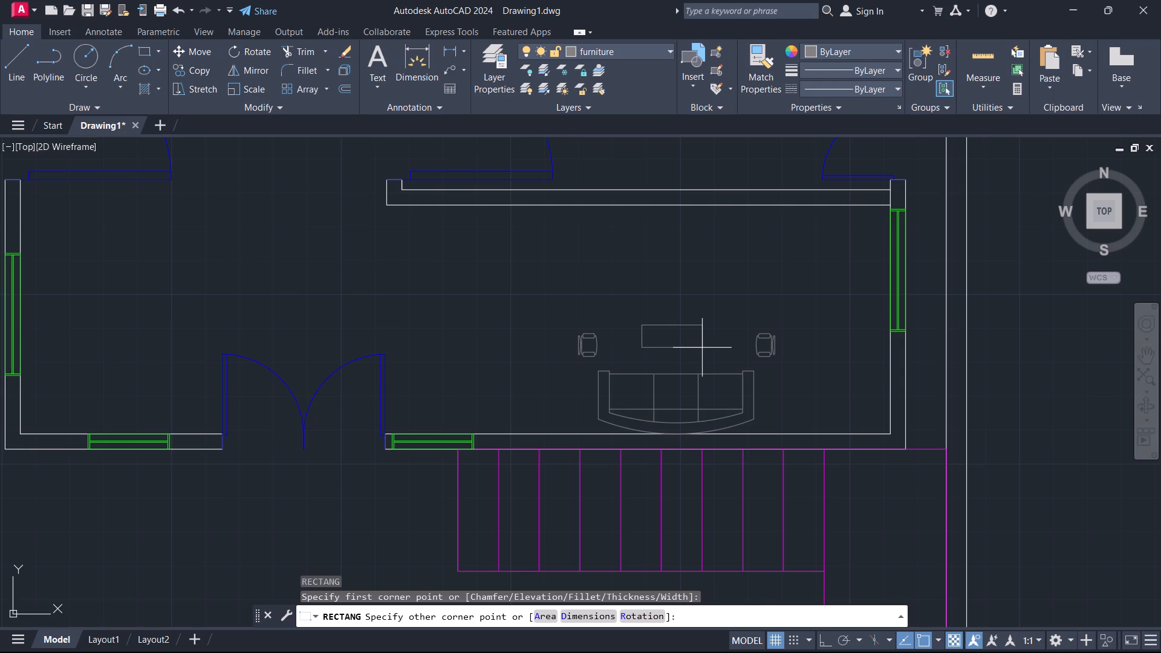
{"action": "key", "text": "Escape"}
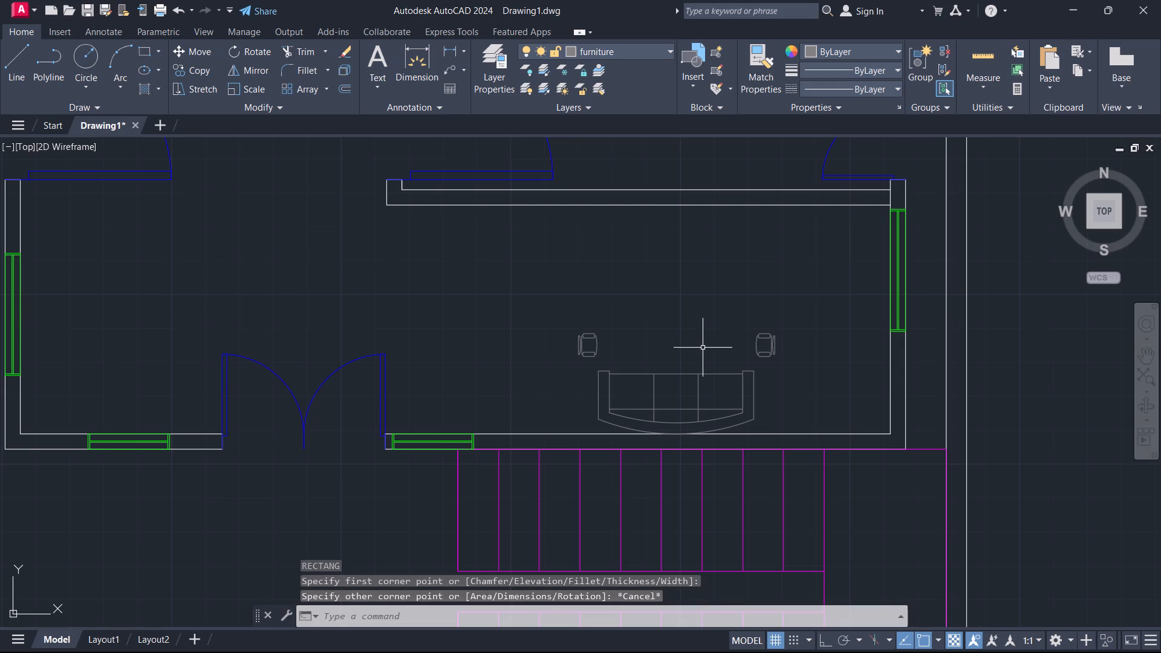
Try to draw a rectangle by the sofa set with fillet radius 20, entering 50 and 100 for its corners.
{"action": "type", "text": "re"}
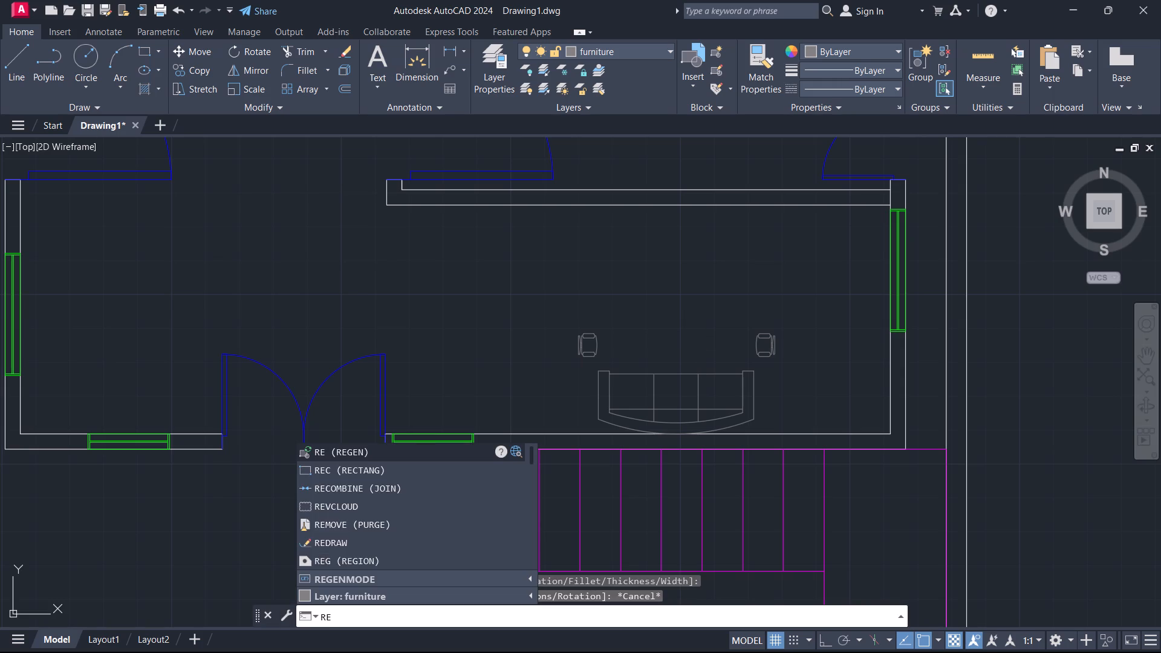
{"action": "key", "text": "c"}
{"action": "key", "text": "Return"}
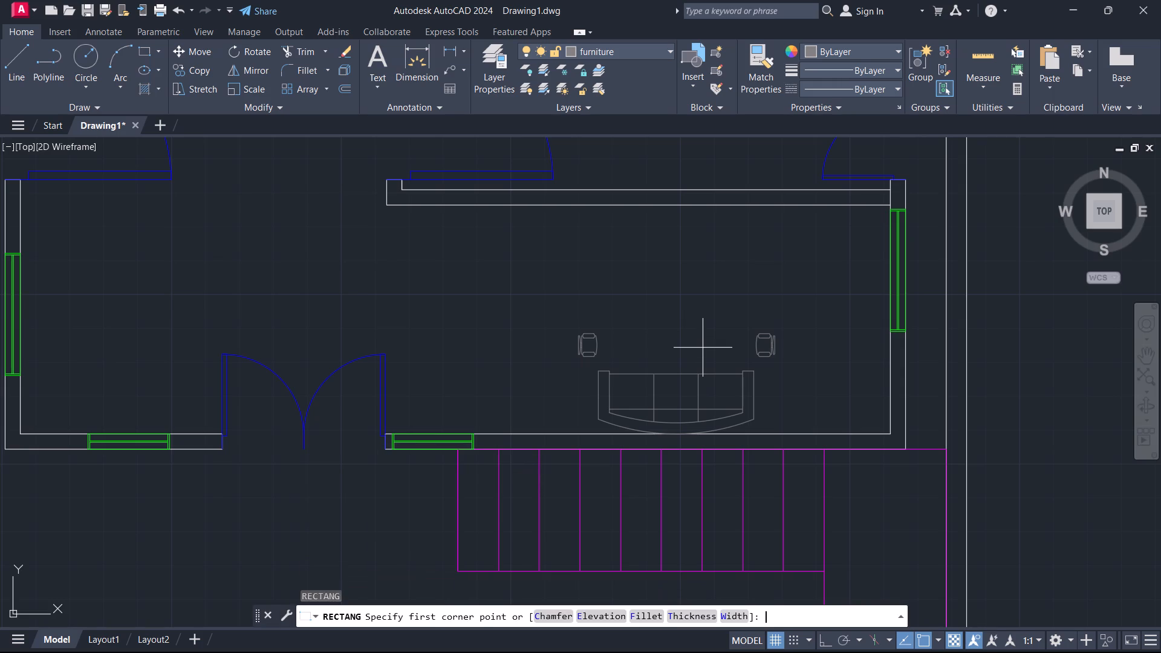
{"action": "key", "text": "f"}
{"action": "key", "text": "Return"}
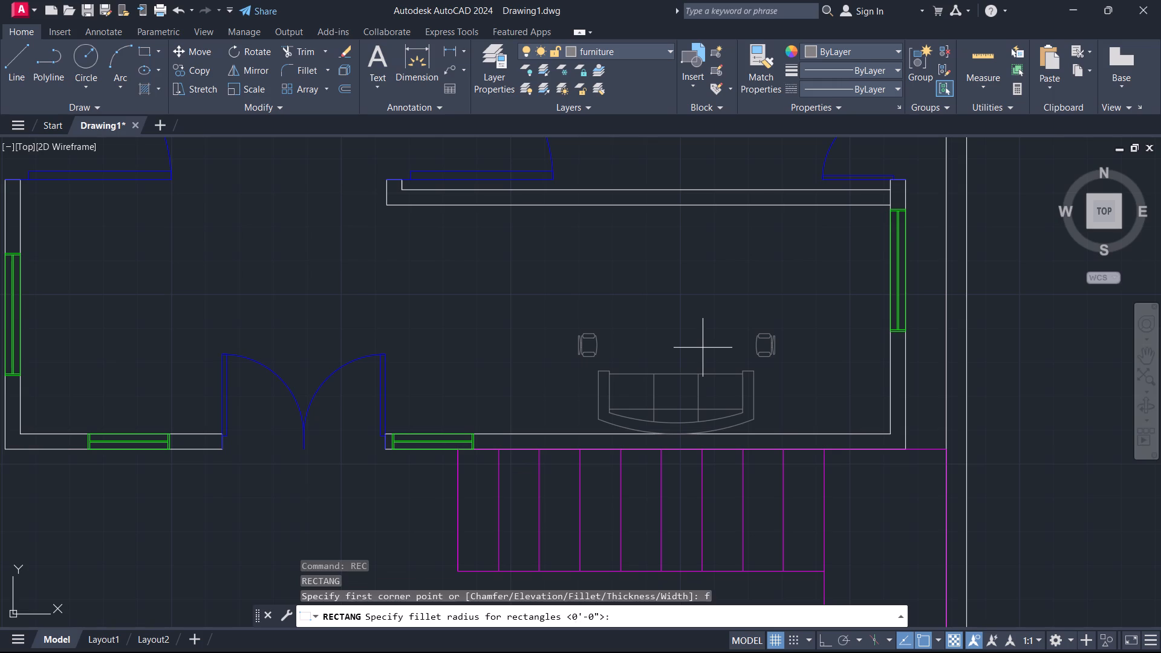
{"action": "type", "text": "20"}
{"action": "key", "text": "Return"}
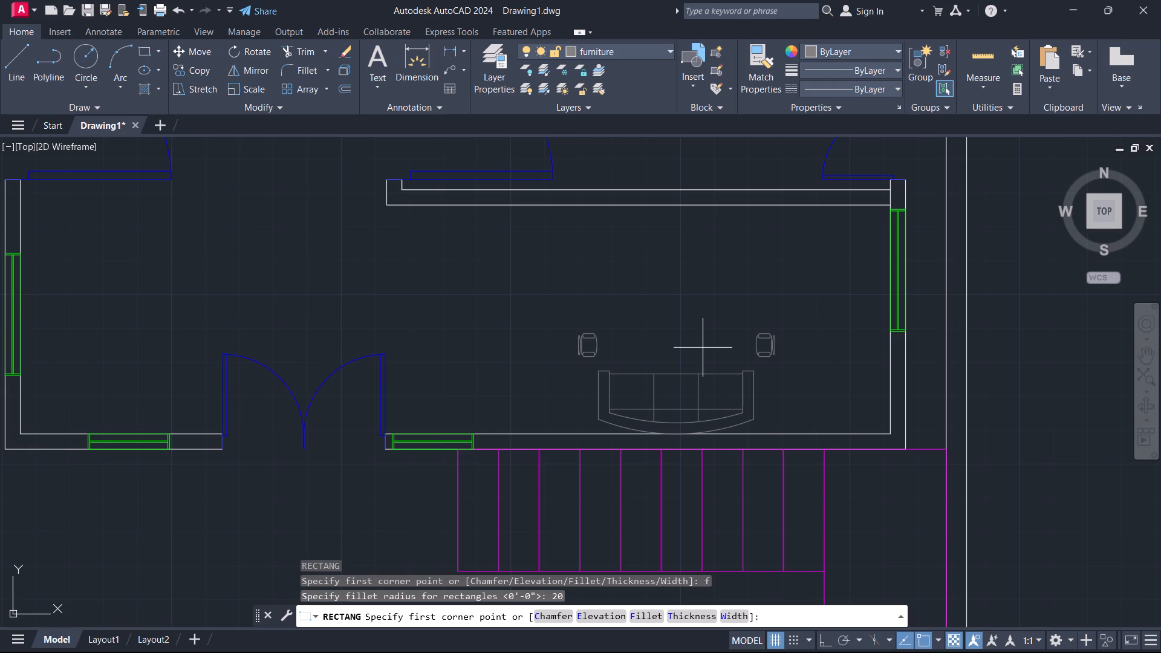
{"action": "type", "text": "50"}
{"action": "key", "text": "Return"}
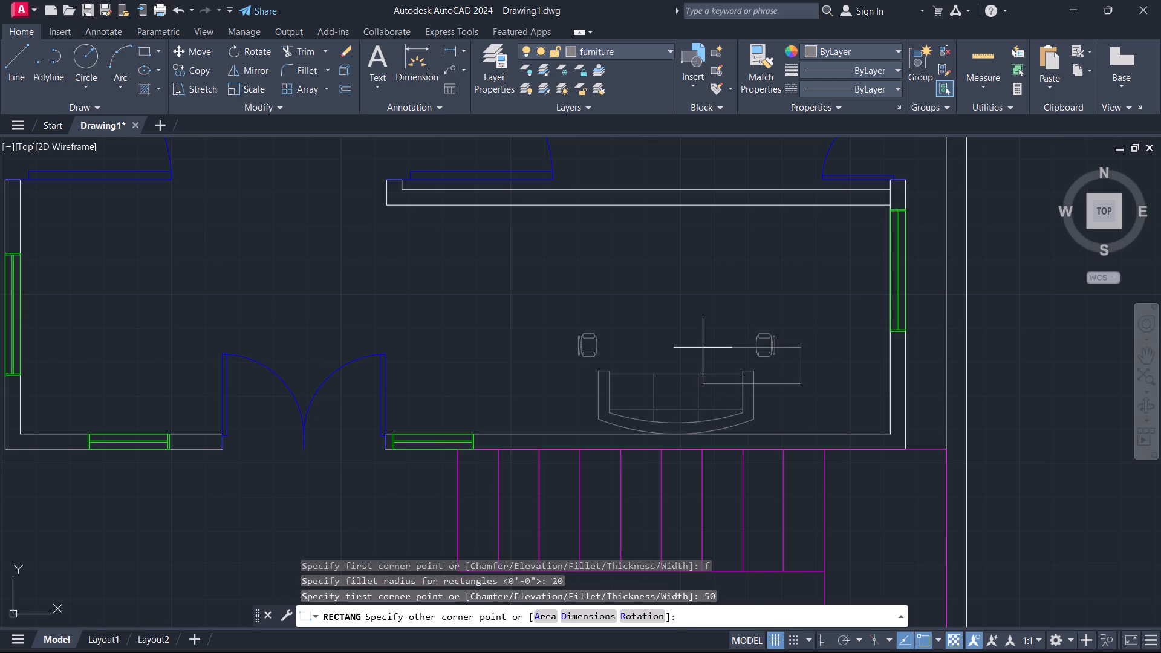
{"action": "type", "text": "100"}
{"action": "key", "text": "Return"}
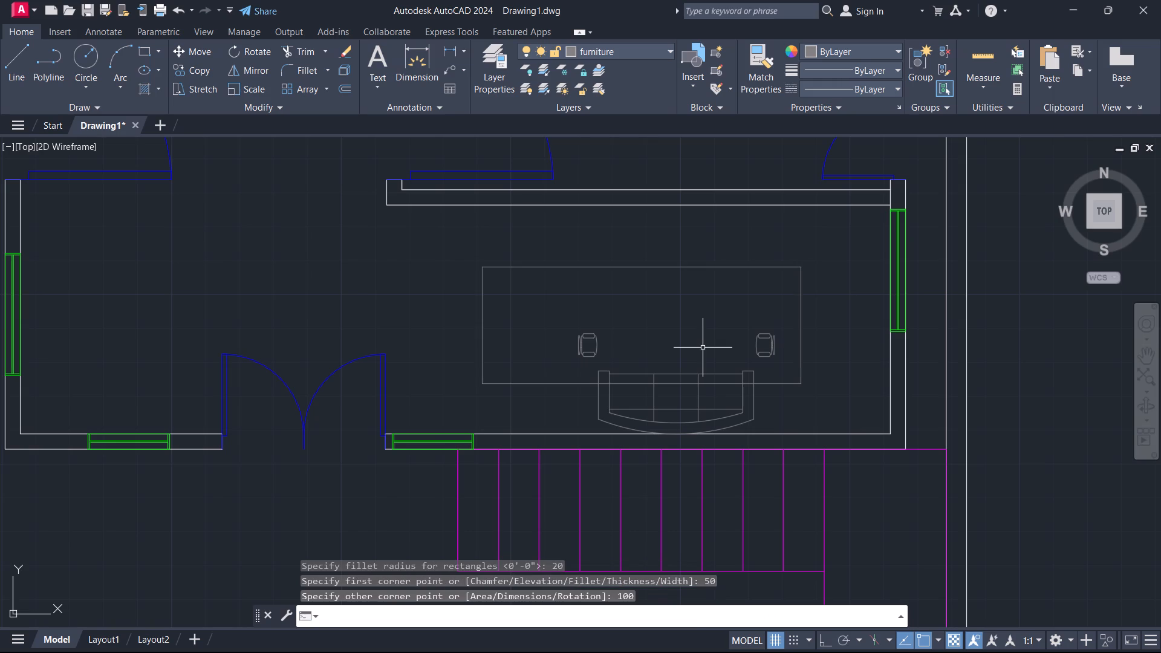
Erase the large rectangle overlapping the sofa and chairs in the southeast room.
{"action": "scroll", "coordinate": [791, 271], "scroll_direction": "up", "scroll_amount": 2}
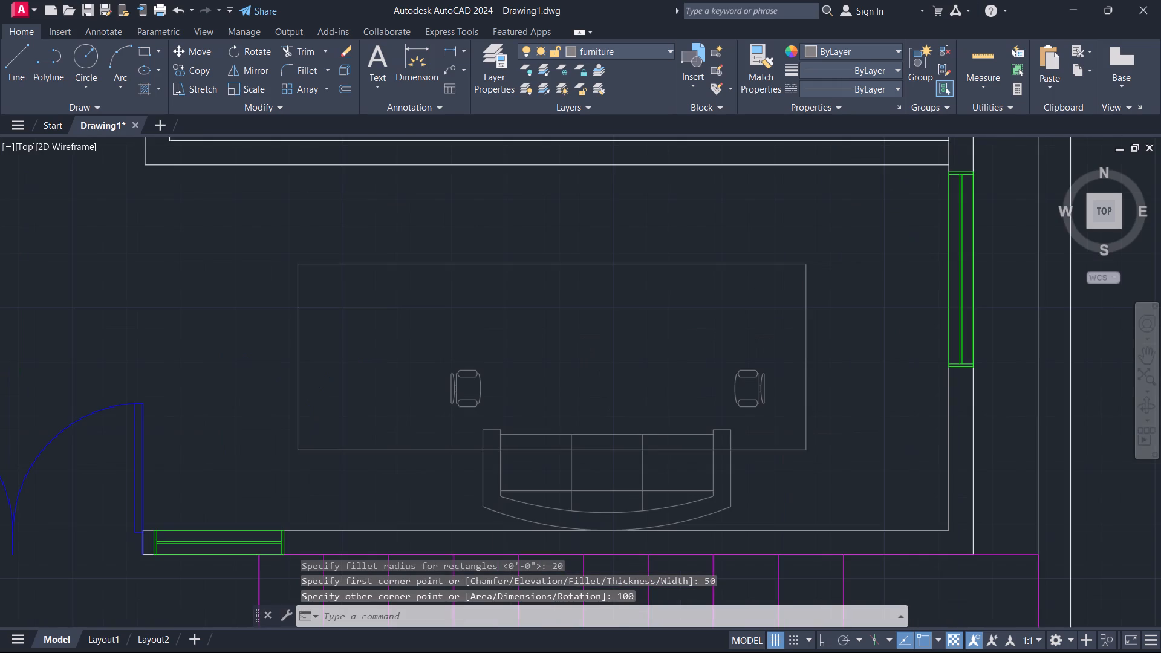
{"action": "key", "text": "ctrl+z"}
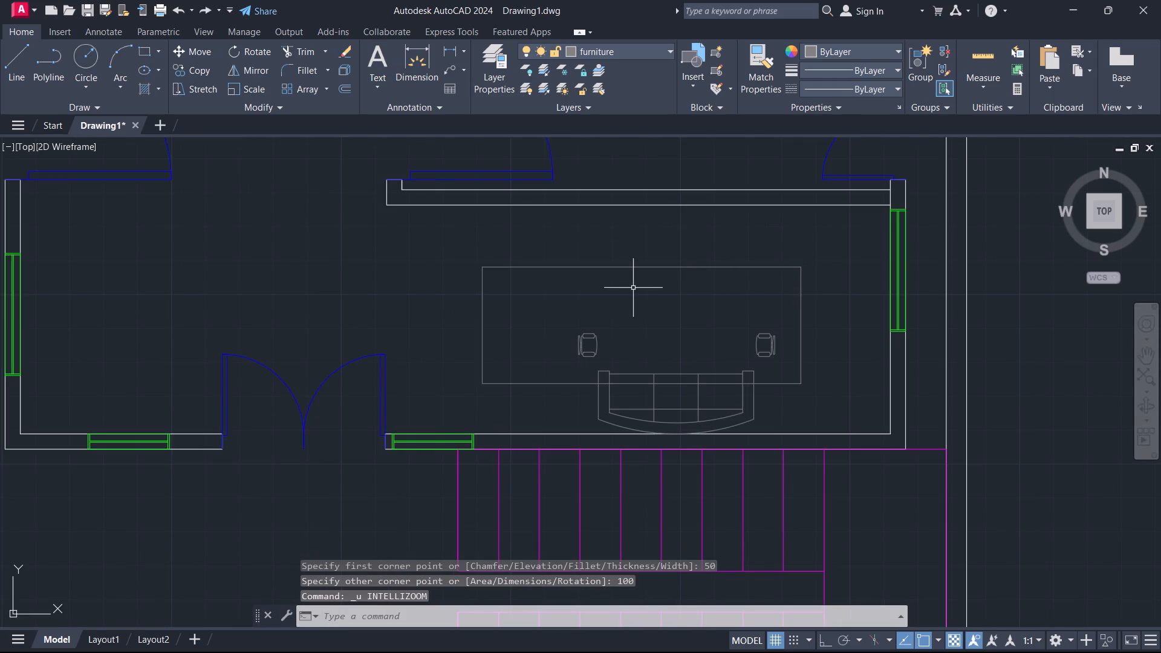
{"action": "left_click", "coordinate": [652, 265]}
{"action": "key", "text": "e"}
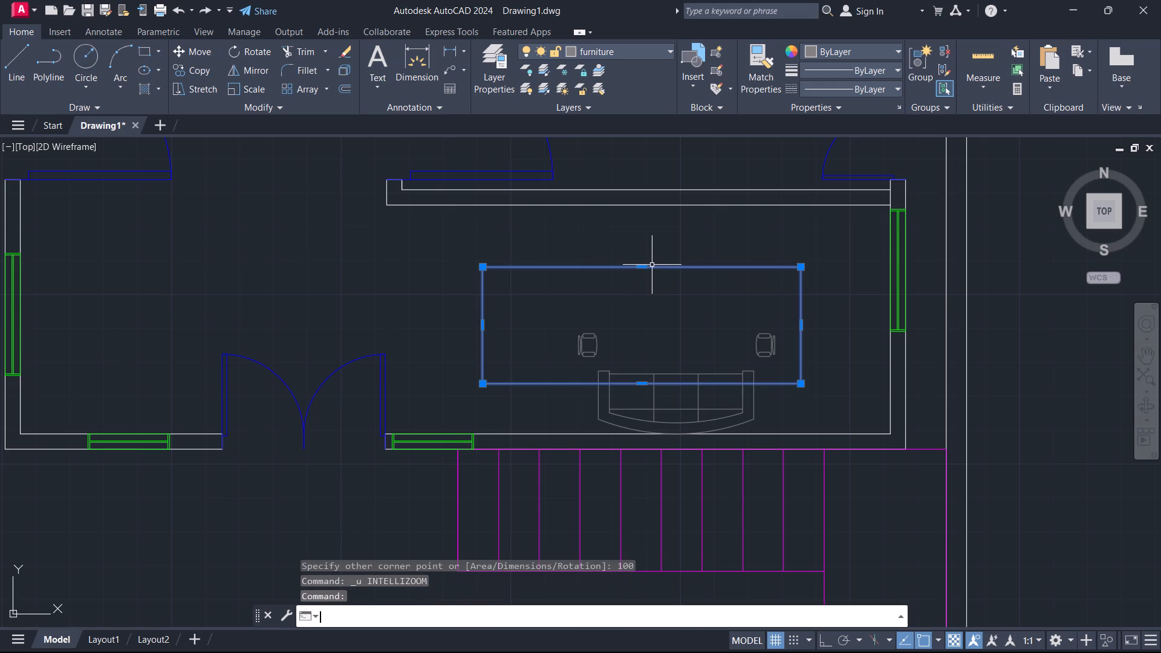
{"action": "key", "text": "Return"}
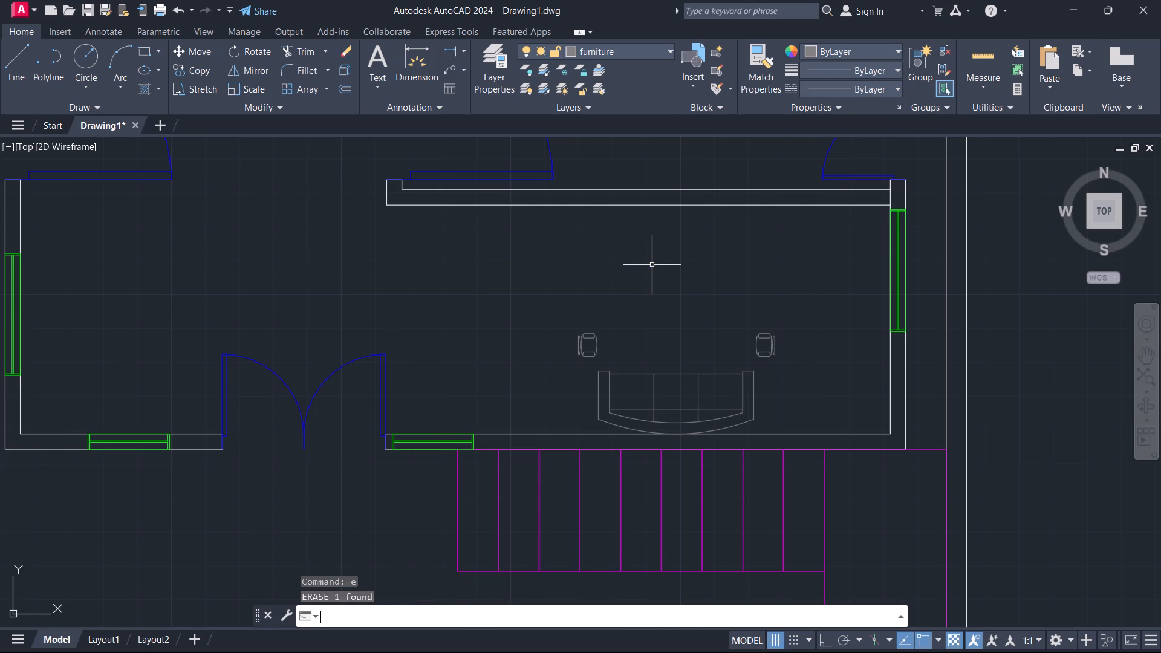
Draw a rounded rectangle north of the sofa with fillet radius 20, length 50 and width 100, extending northward.
{"action": "type", "text": "rec"}
{"action": "key", "text": "Return"}
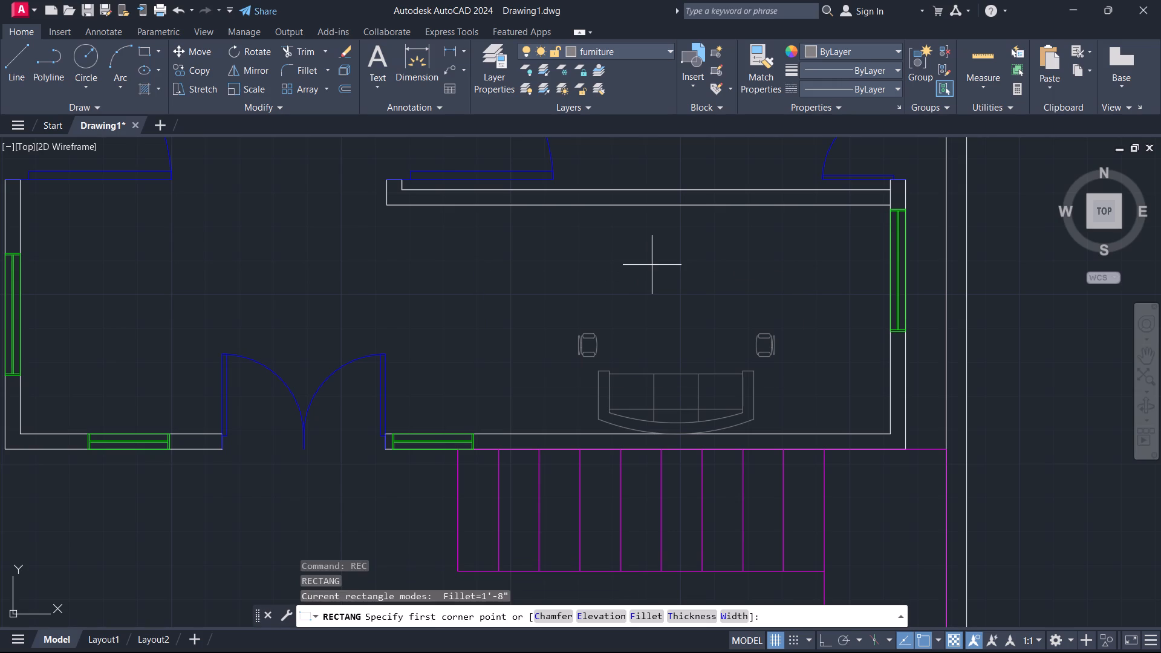
{"action": "key", "text": "f"}
{"action": "key", "text": "Return"}
{"action": "type", "text": "20"}
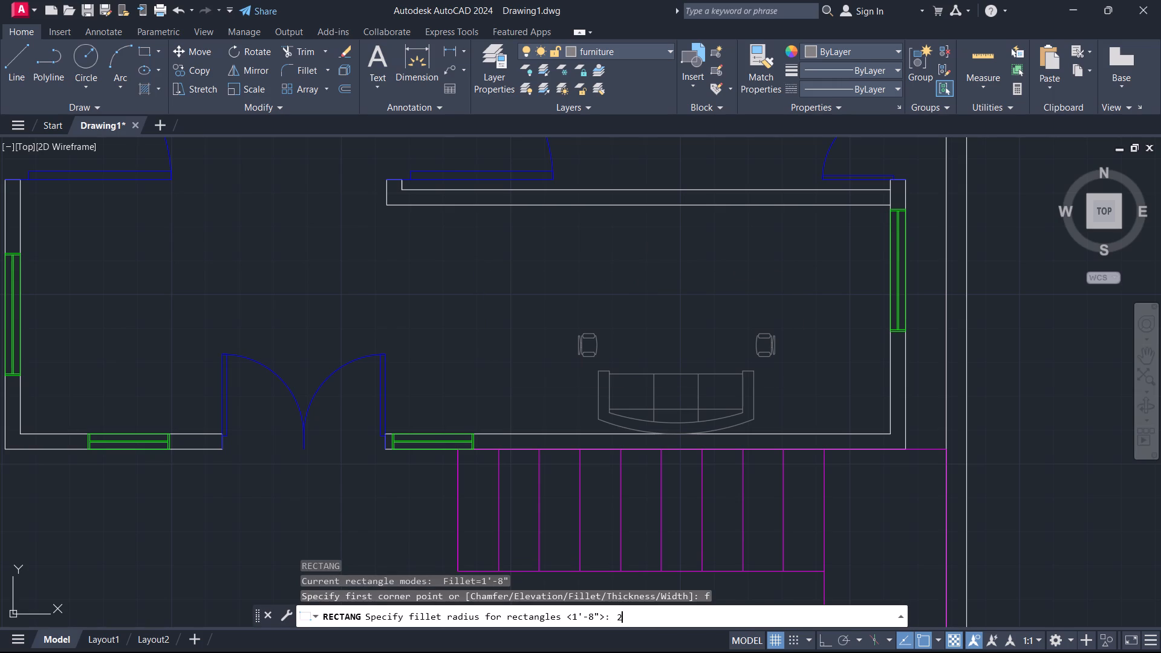
{"action": "key", "text": "Return"}
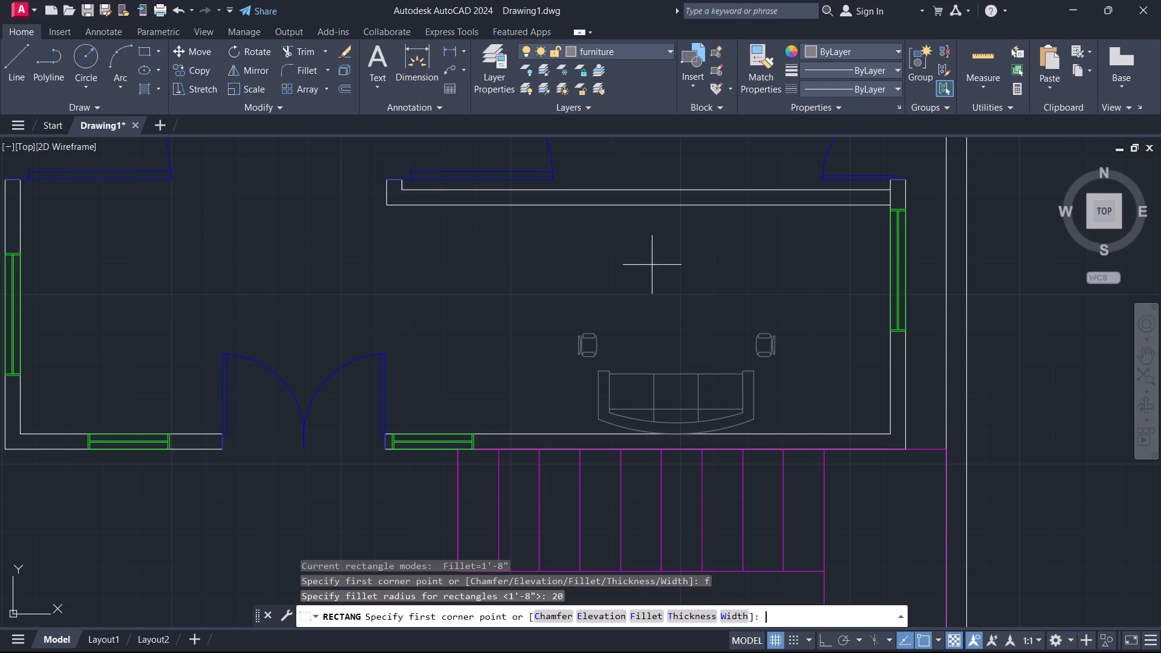
{"action": "left_click", "coordinate": [637, 308]}
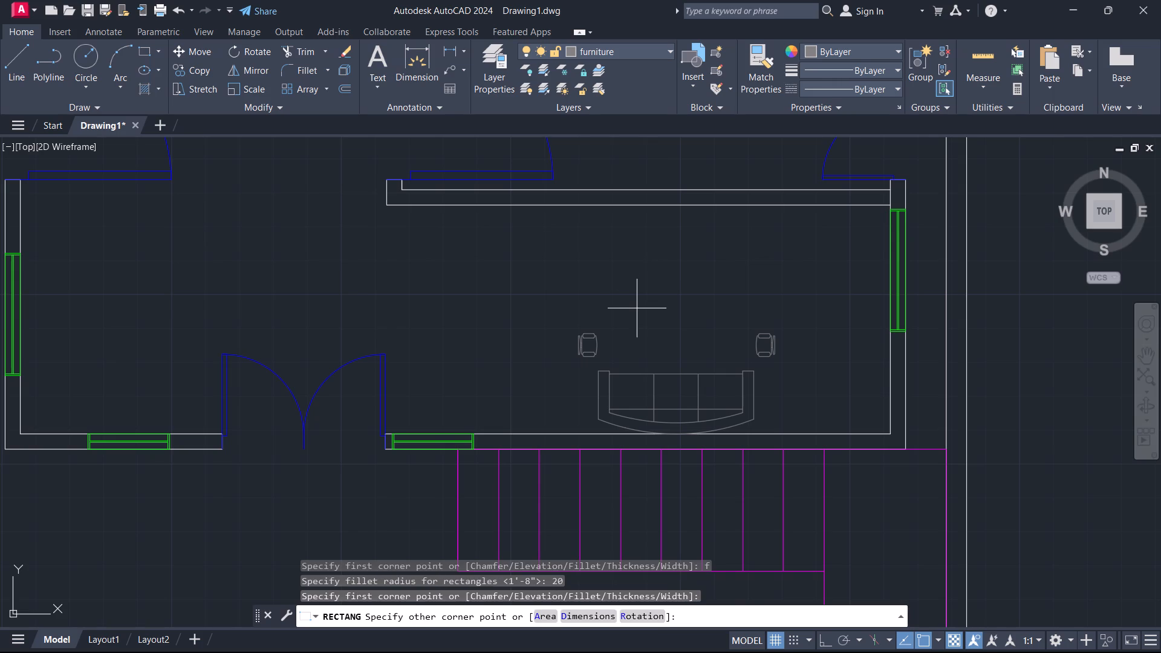
{"action": "key", "text": "d"}
{"action": "key", "text": "Return"}
{"action": "type", "text": "50"}
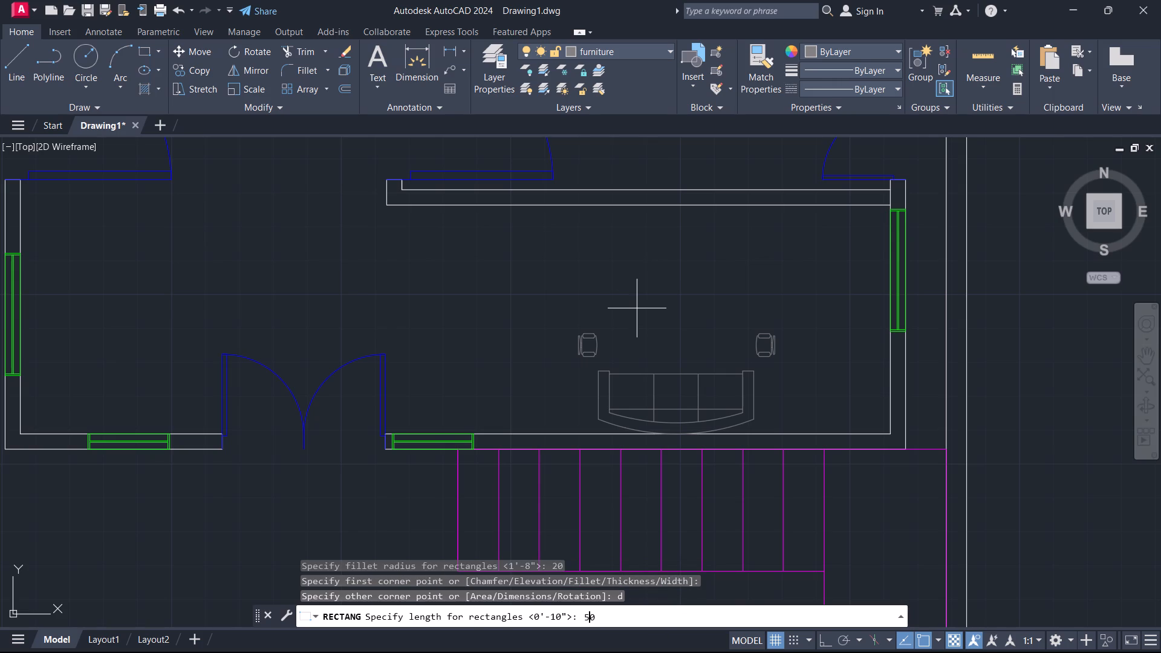
{"action": "key", "text": "Return"}
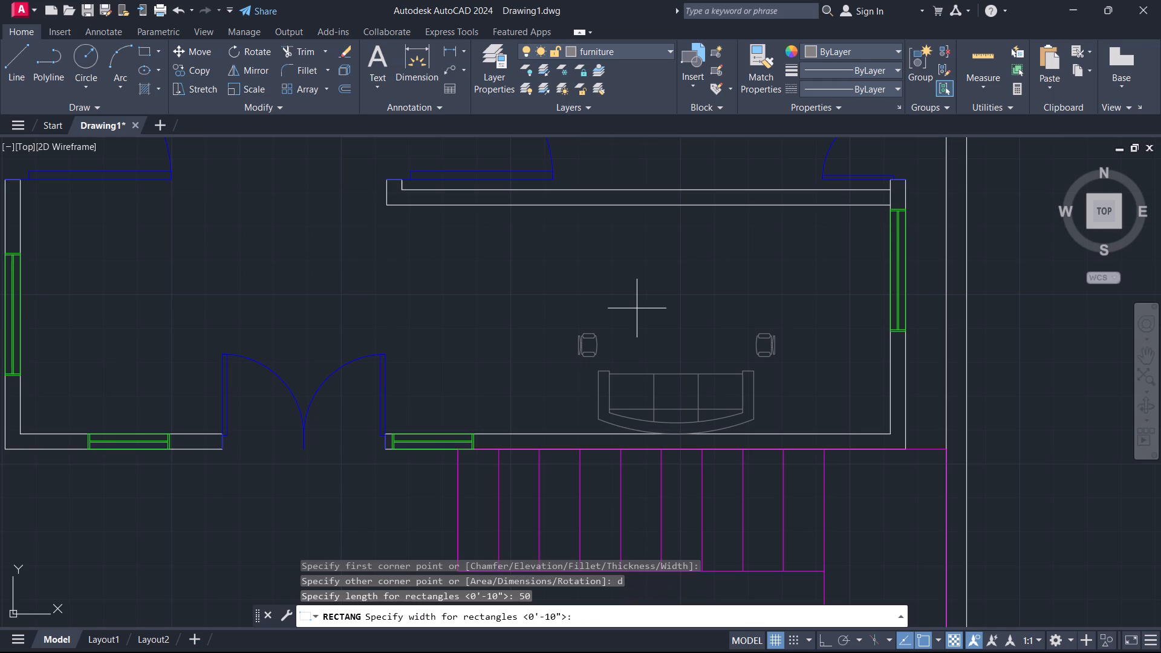
{"action": "type", "text": "100"}
{"action": "key", "text": "Return"}
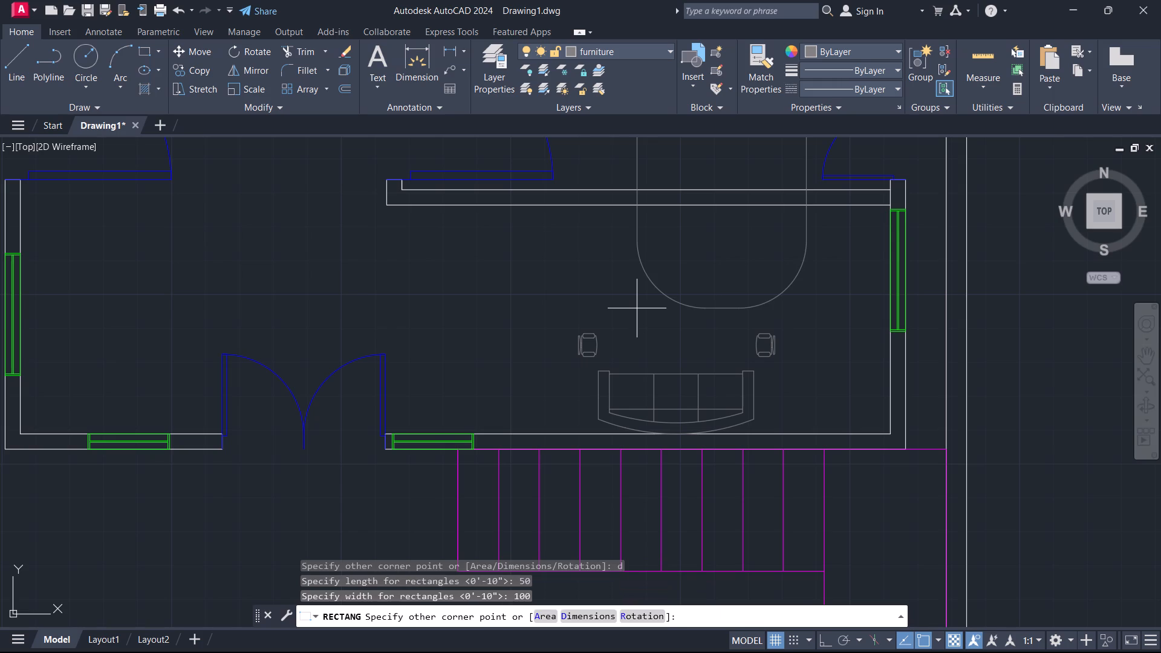
{"action": "left_click", "coordinate": [659, 278]}
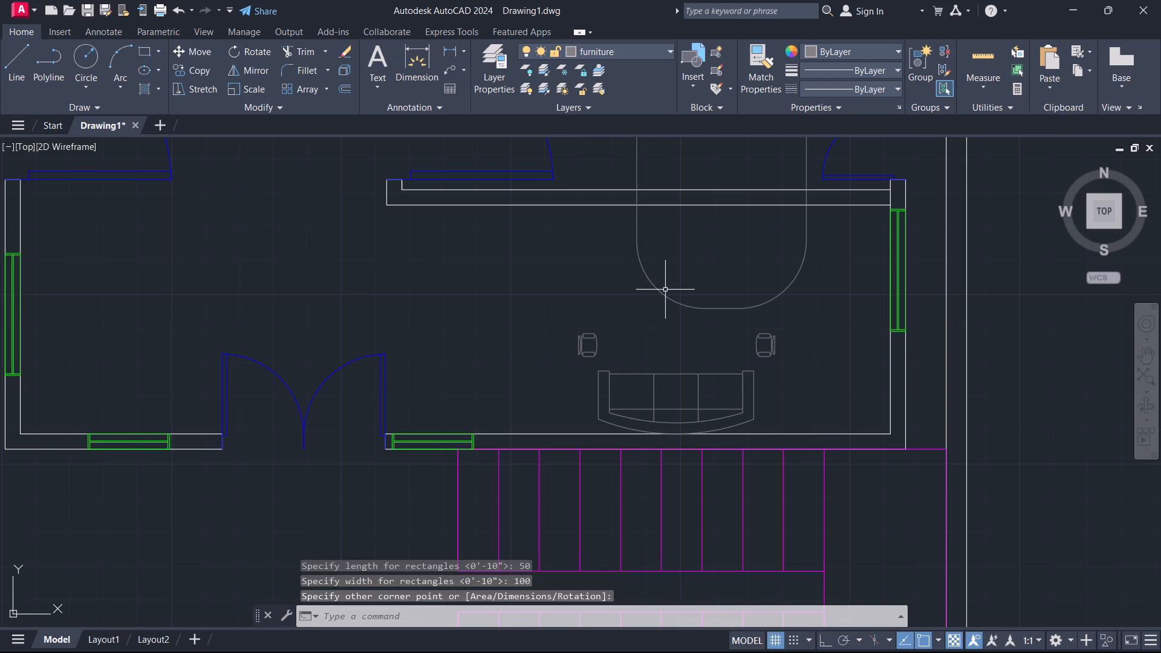
Scale the large rounded rectangle down to about one-seventh of its size, using its southwest rounded corner as base point.
{"action": "left_click", "coordinate": [666, 293]}
{"action": "type", "text": "sc"}
{"action": "key", "text": "Return"}
{"action": "left_click", "coordinate": [663, 297]}
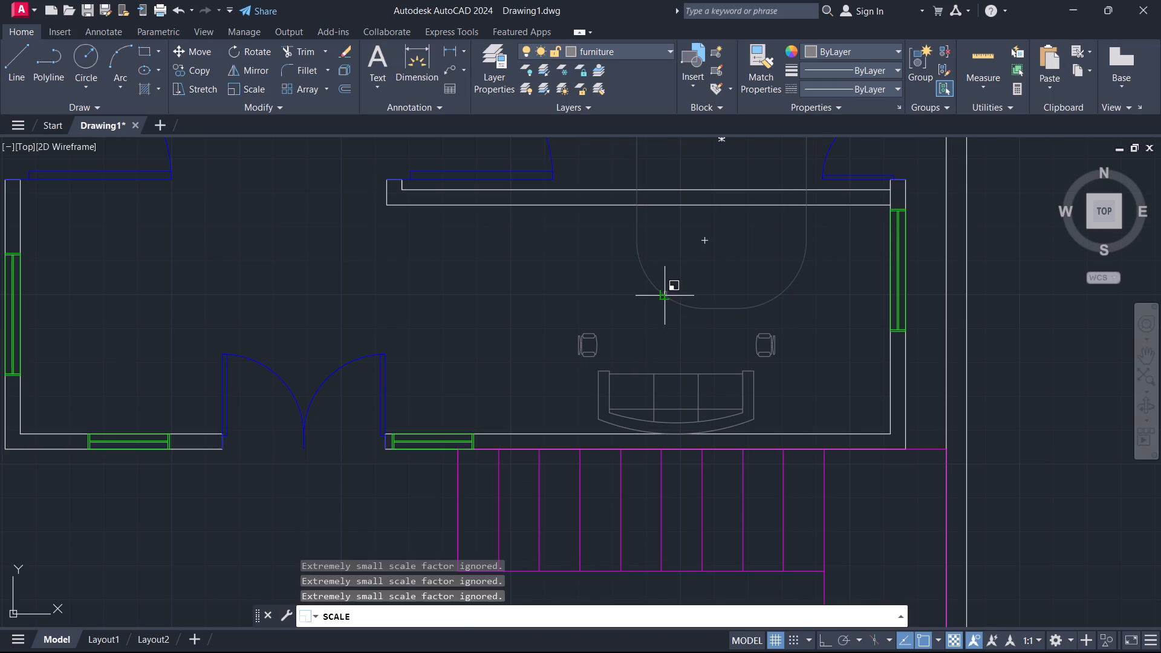
{"action": "left_click", "coordinate": [688, 291]}
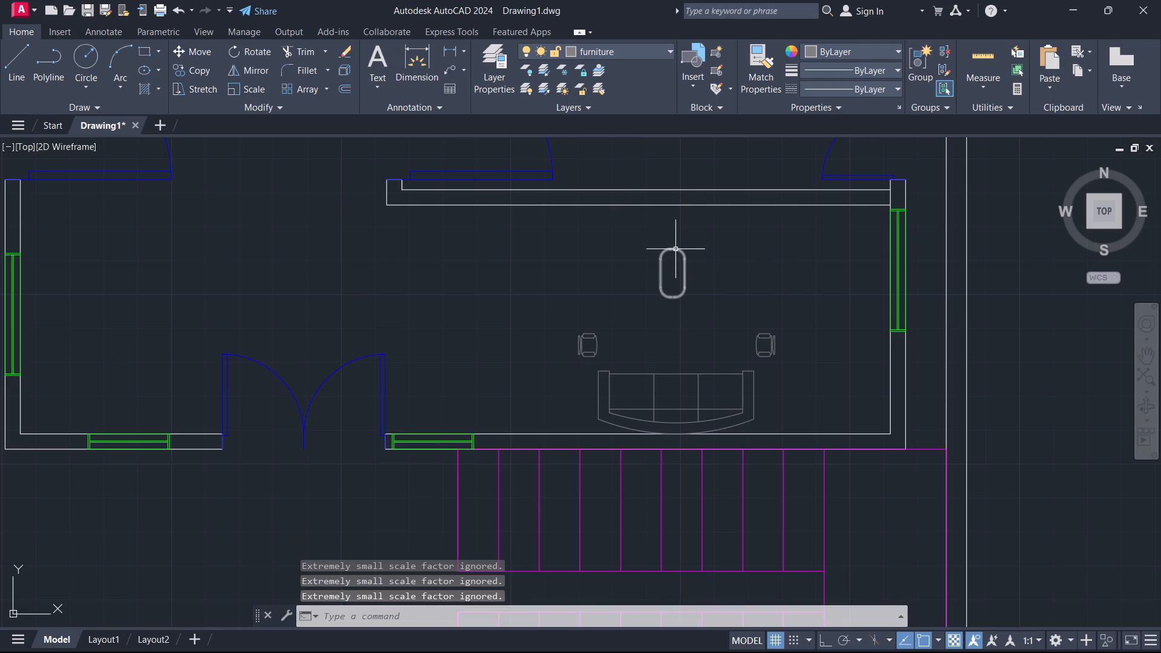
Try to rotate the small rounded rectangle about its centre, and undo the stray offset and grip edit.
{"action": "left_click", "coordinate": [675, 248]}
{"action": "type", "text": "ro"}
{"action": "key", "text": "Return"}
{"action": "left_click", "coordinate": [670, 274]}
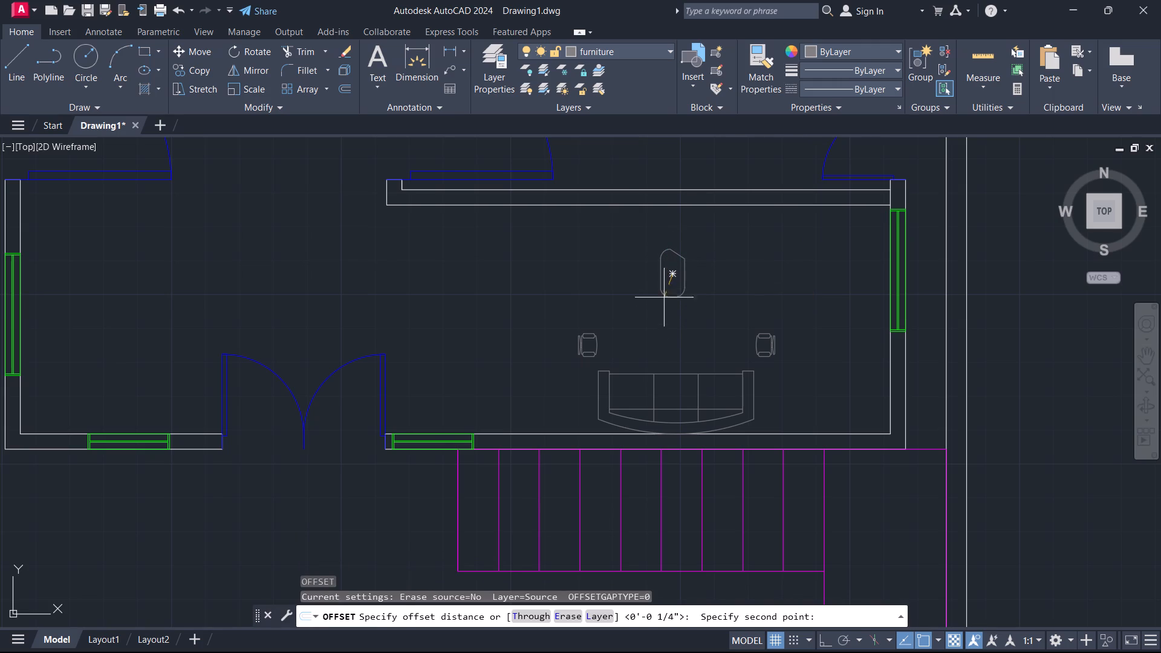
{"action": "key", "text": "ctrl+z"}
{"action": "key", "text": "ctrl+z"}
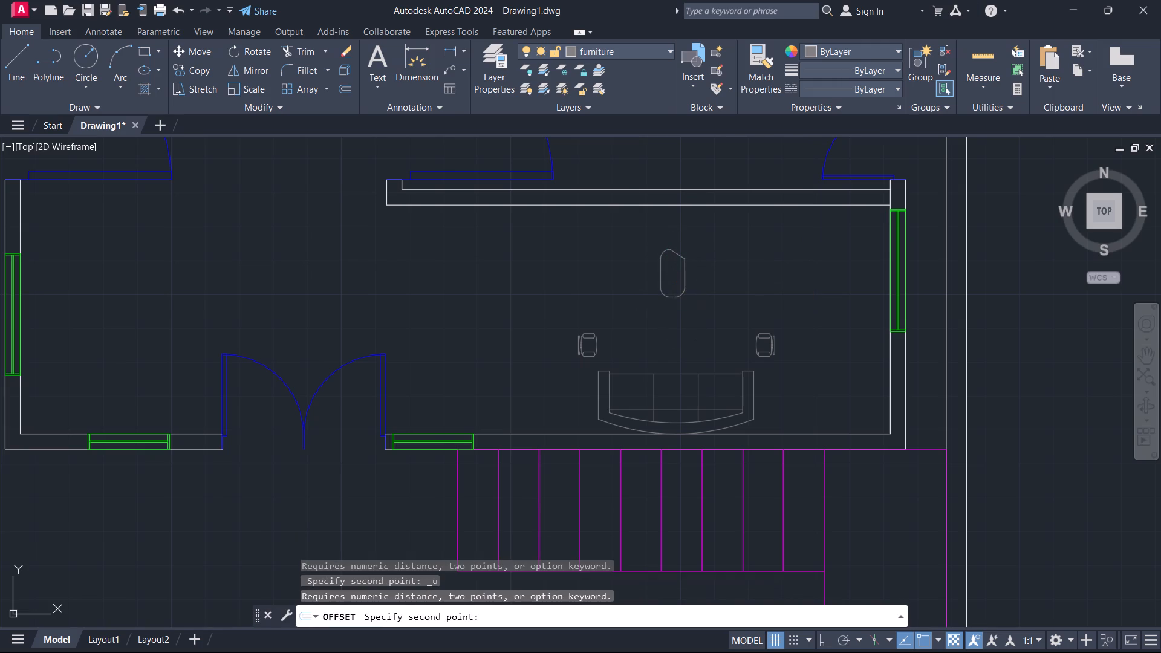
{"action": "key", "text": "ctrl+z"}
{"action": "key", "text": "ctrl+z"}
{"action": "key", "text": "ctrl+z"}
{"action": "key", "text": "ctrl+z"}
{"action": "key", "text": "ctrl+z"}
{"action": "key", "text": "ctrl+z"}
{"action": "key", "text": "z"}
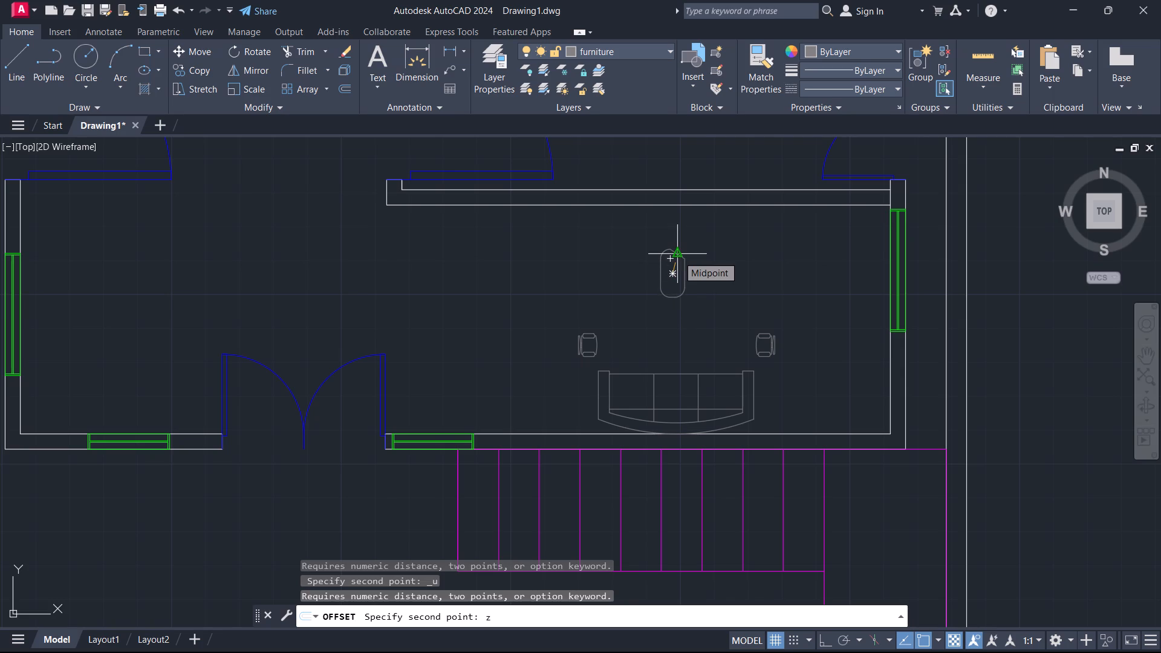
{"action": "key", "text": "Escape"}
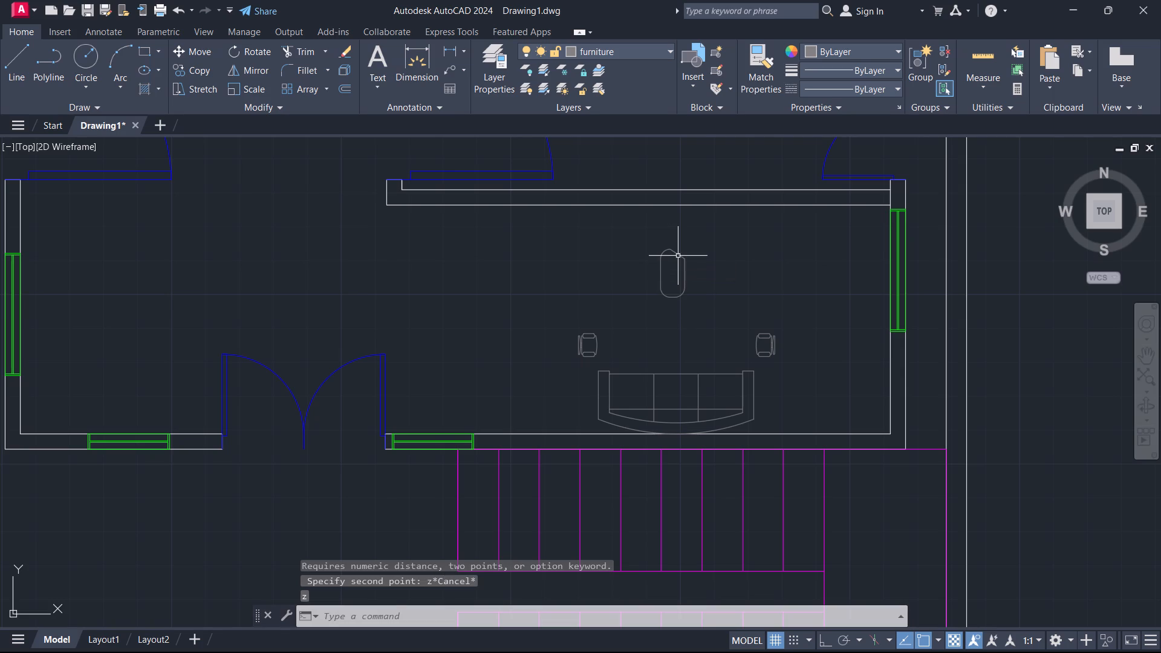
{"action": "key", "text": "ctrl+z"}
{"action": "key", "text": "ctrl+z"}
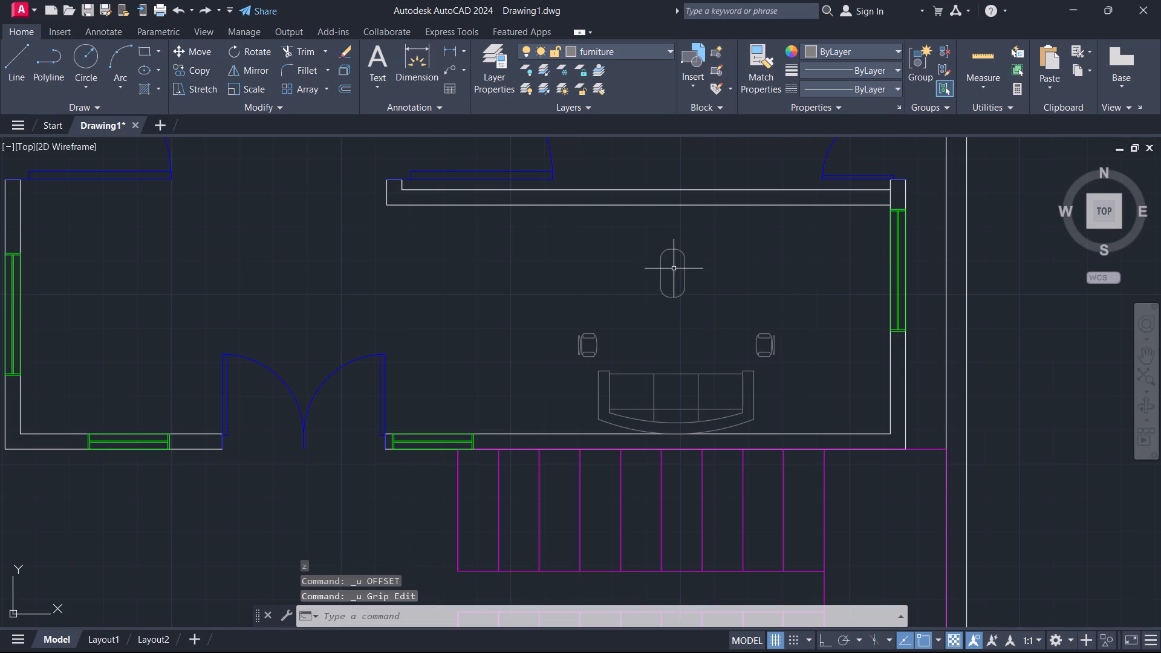
Rotate the small rounded rectangle about 90° around its centre so its long side runs parallel to the sofa.
{"action": "left_click", "coordinate": [674, 250]}
{"action": "type", "text": "ro"}
{"action": "key", "text": "Return"}
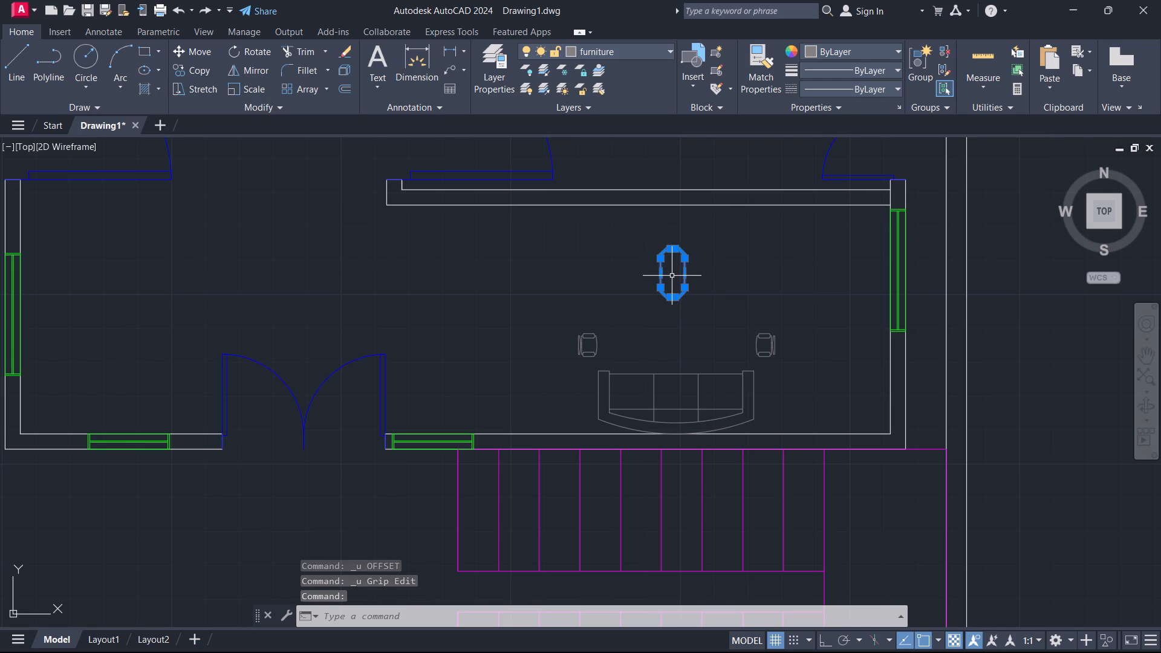
{"action": "type", "text": "re"}
{"action": "key", "text": "BackSpace"}
{"action": "key", "text": "o"}
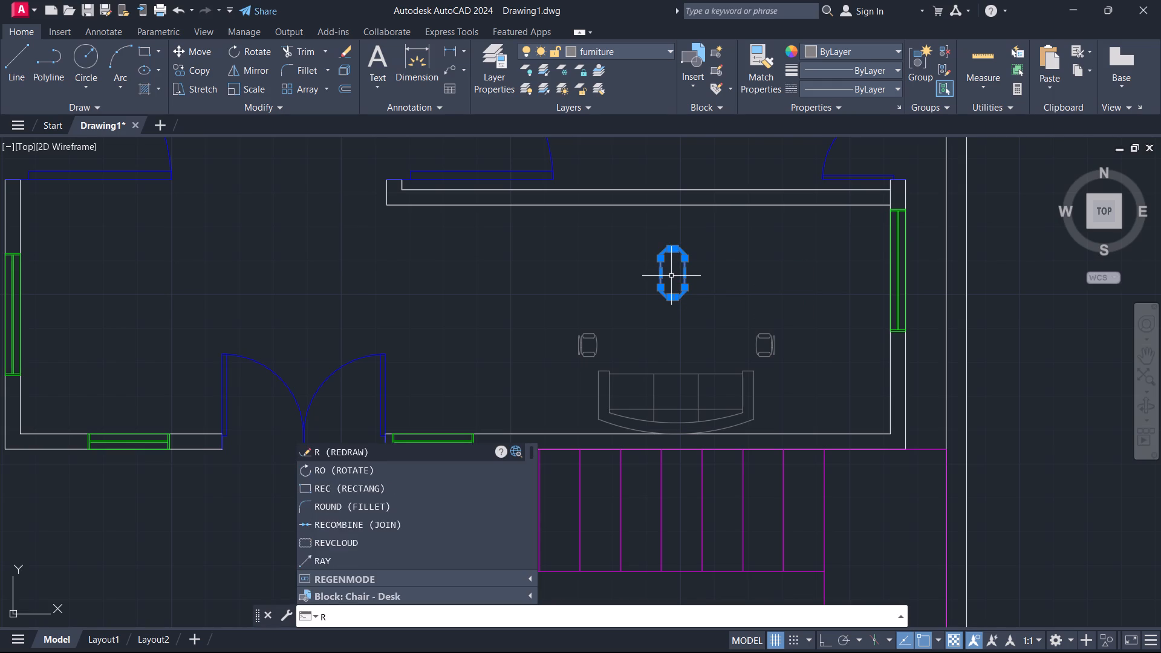
{"action": "key", "text": "Return"}
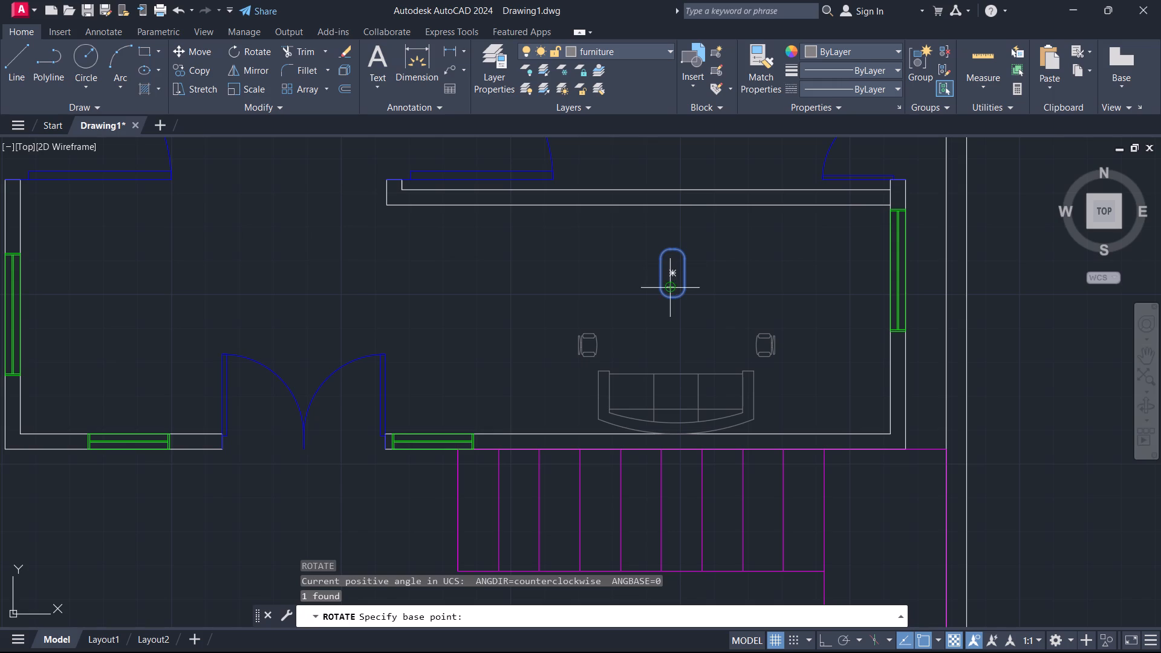
{"action": "left_click", "coordinate": [674, 278]}
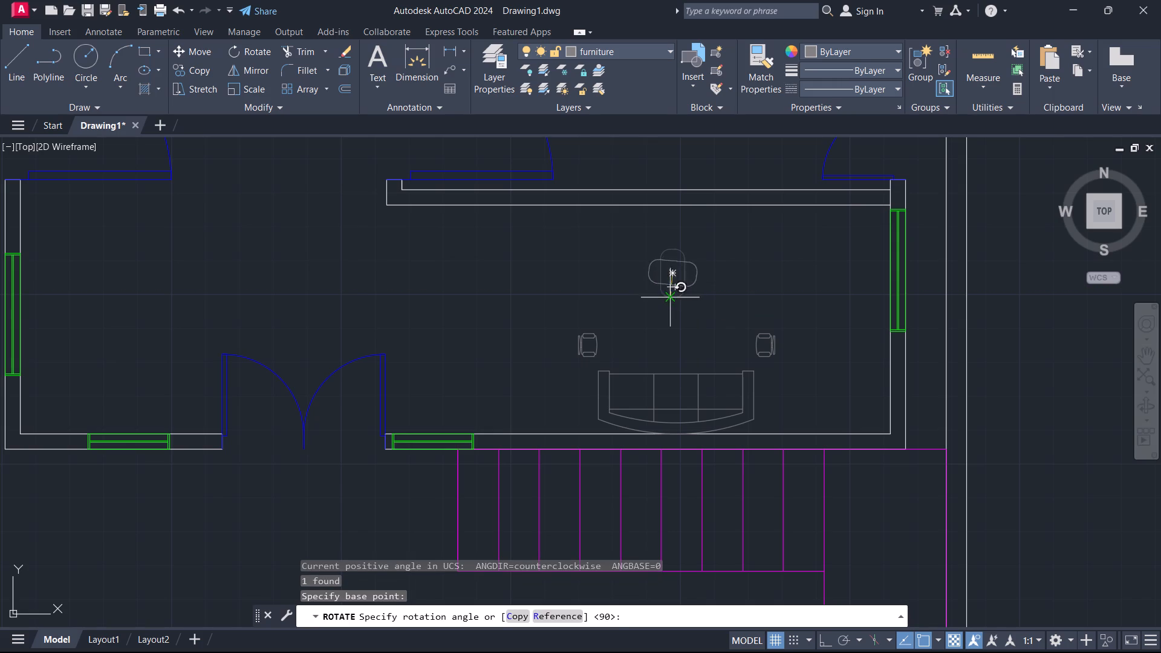
{"action": "left_click", "coordinate": [672, 305]}
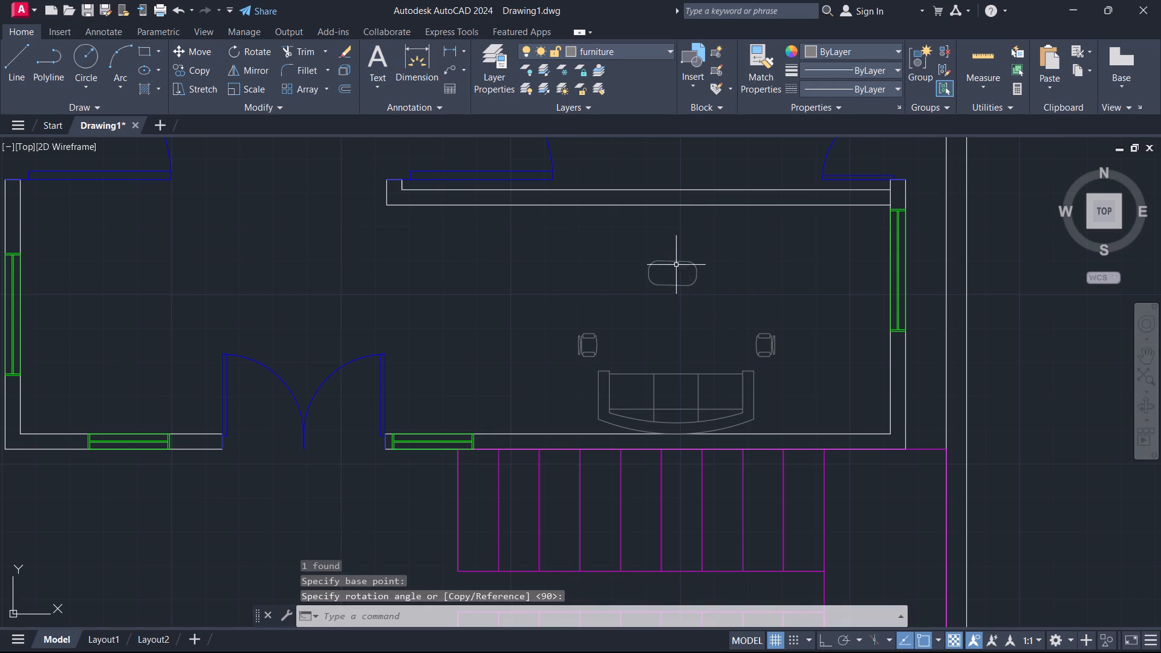
Move the small rounded rectangle by its centre southward to sit between the two chairs, in front of the sofa.
{"action": "left_click", "coordinate": [674, 287]}
{"action": "key", "text": "m"}
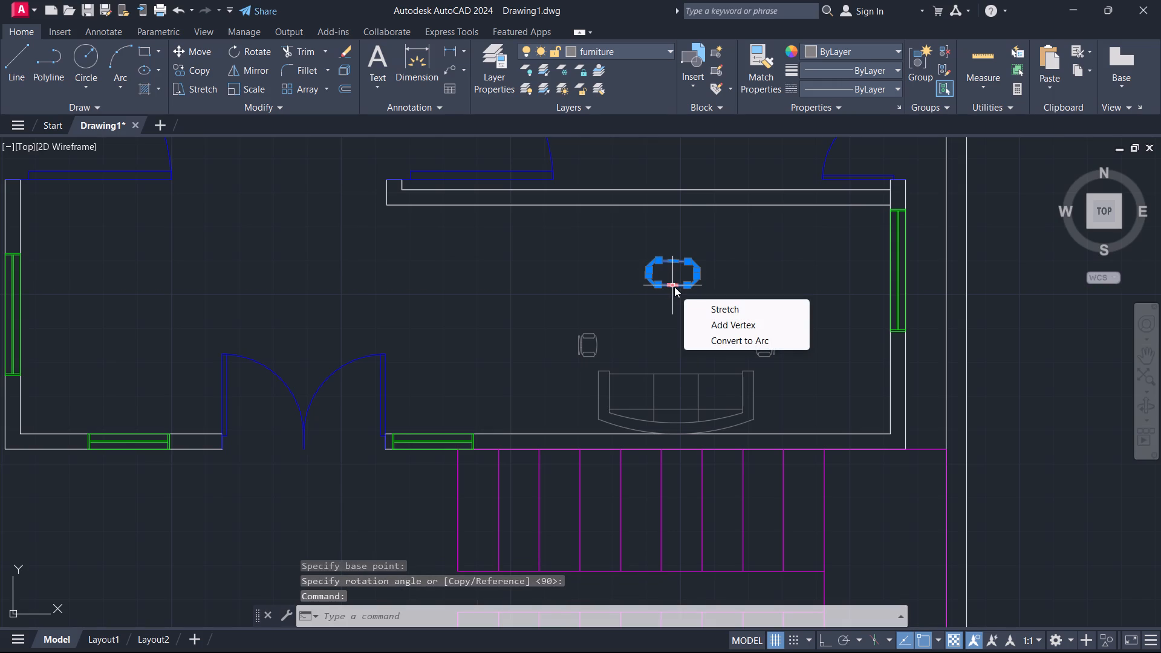
{"action": "key", "text": "Return"}
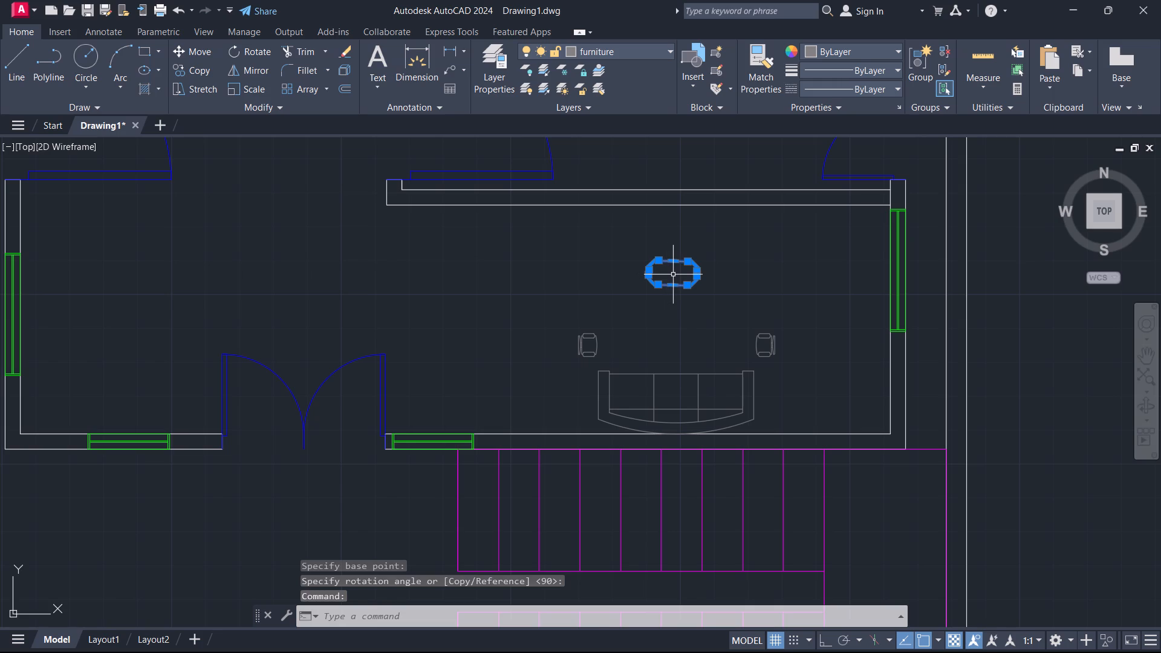
{"action": "left_click", "coordinate": [674, 273]}
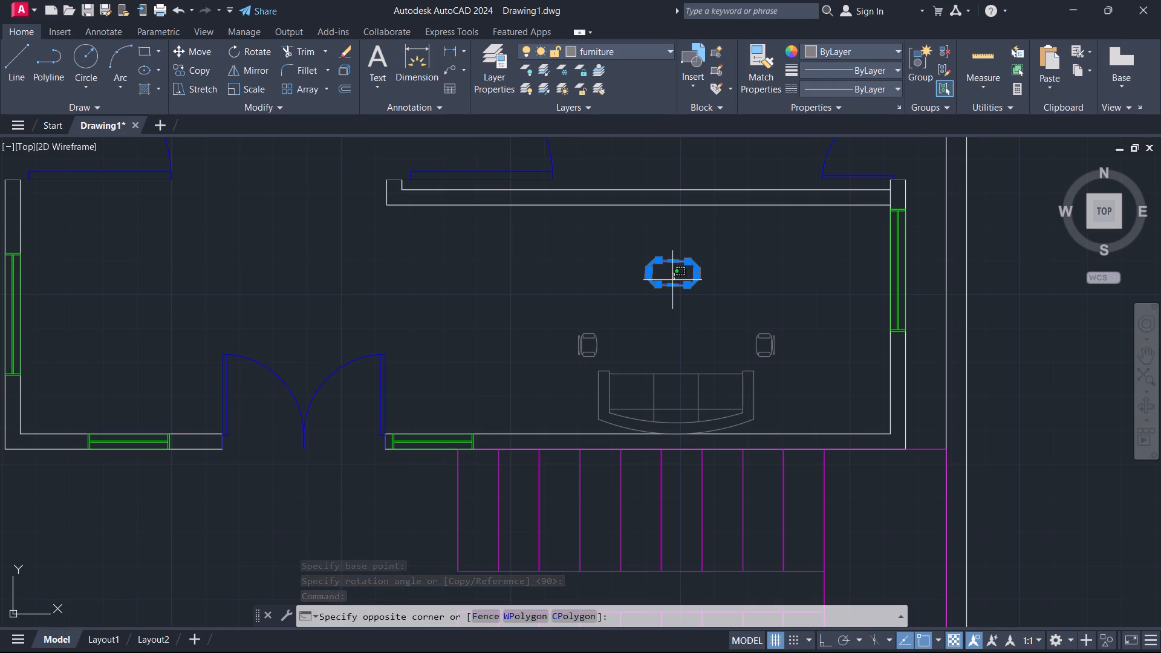
{"action": "key", "text": "Escape"}
{"action": "key", "text": "j"}
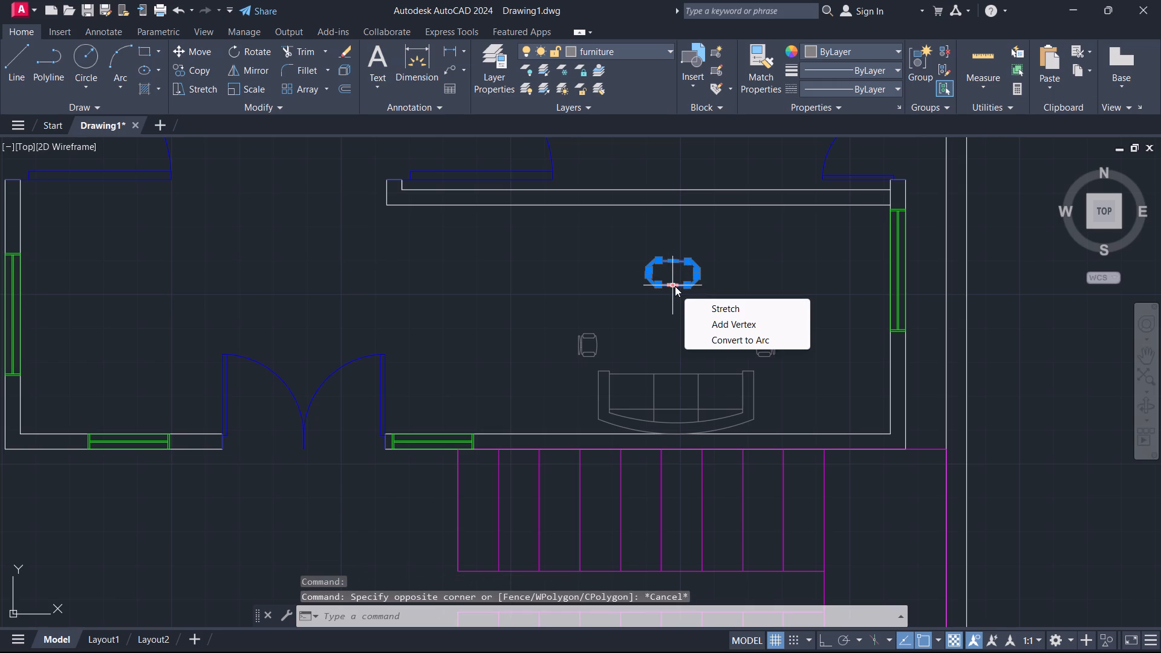
{"action": "key", "text": "m"}
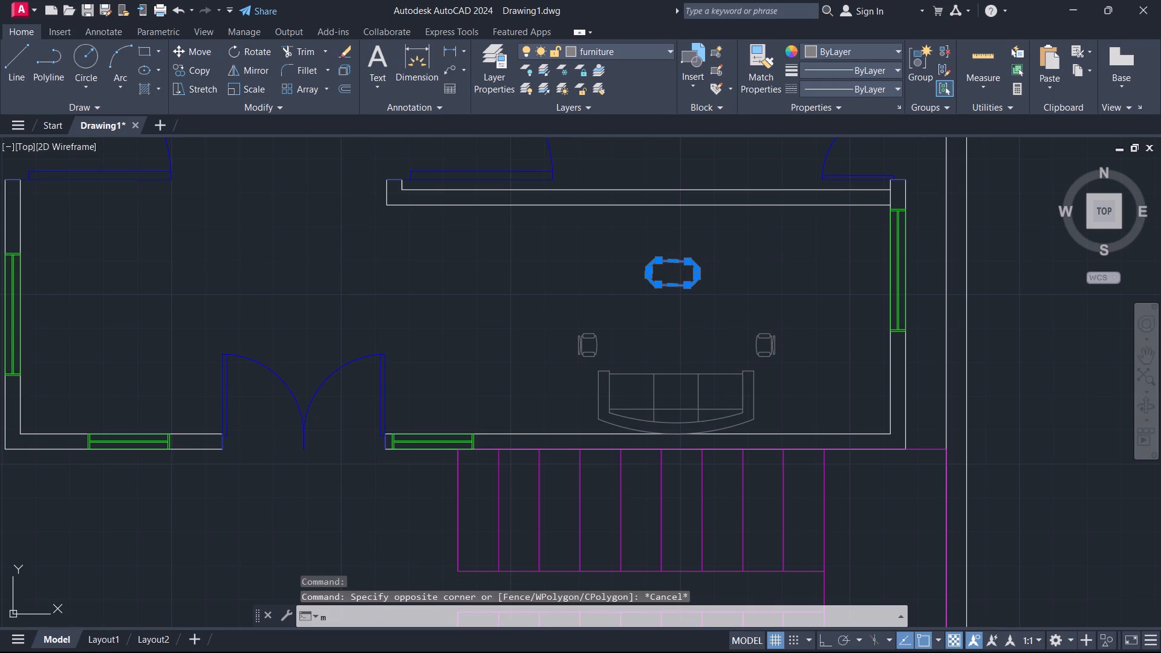
{"action": "key", "text": "Return"}
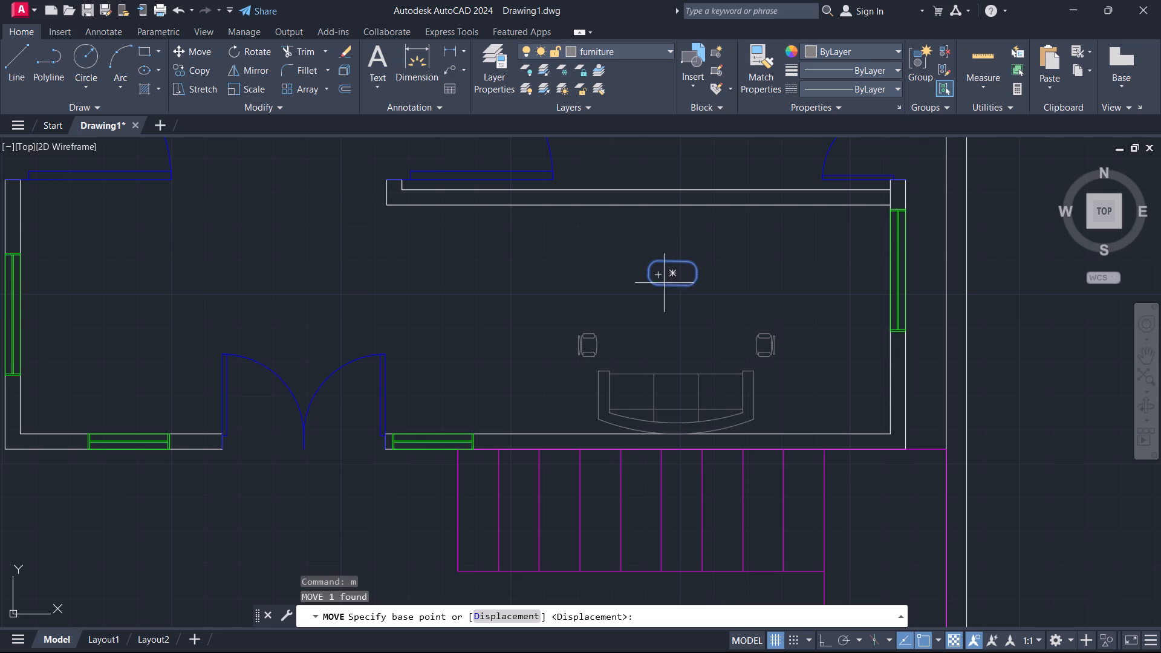
{"action": "left_click", "coordinate": [672, 276]}
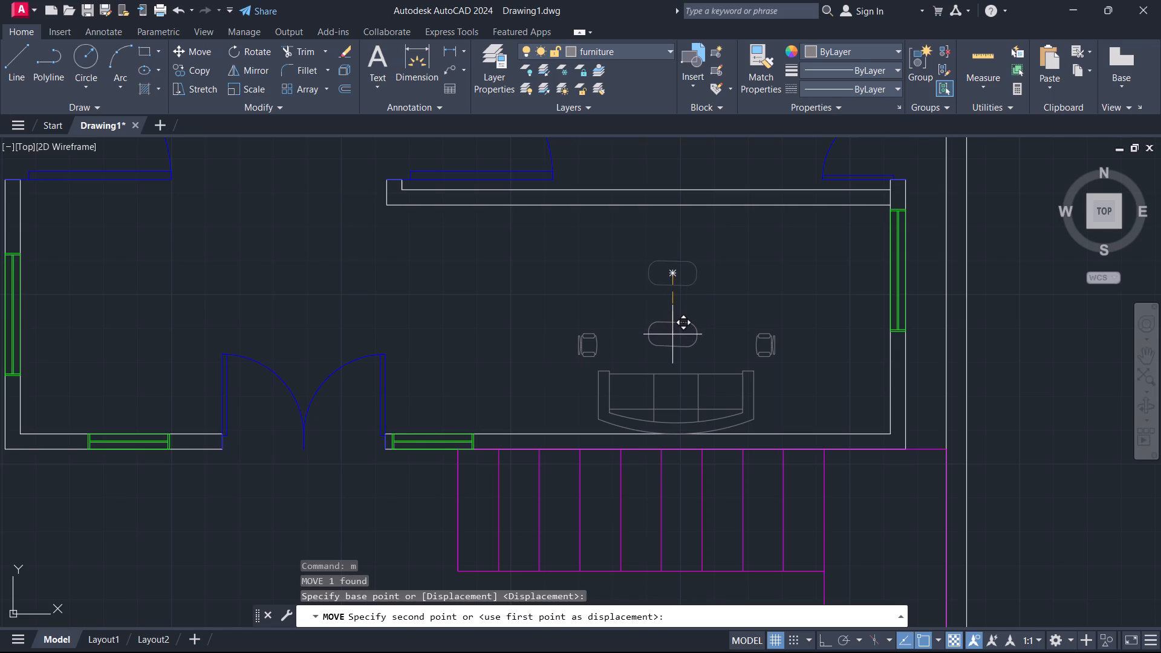
{"action": "left_click", "coordinate": [673, 335]}
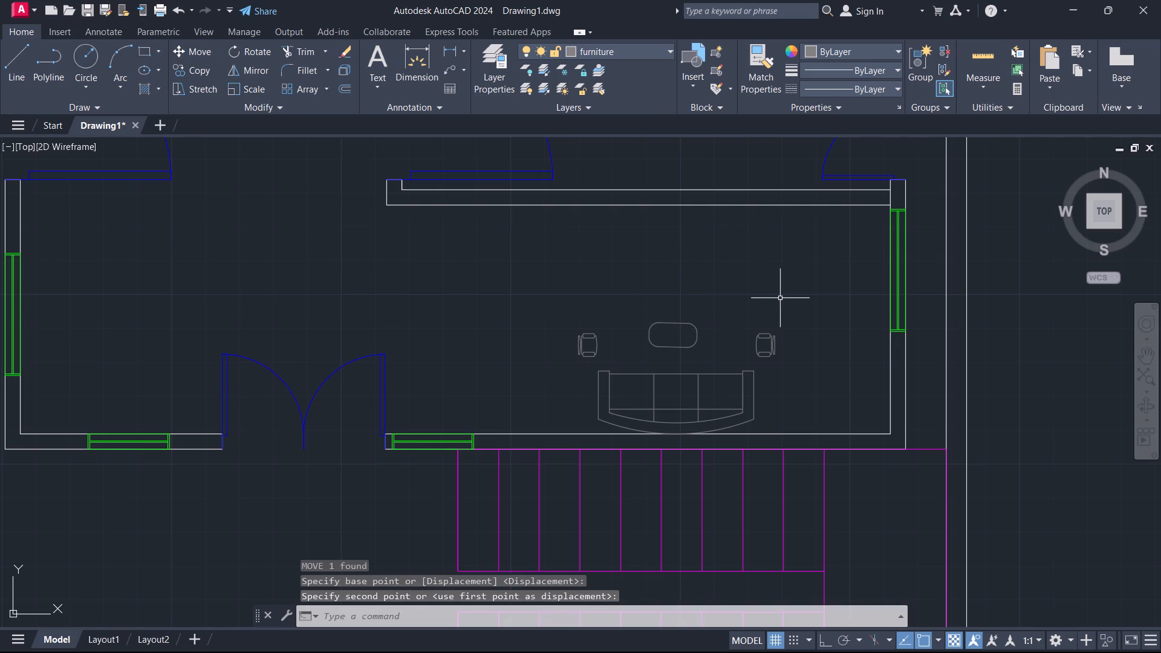
Insert the recently used entertainment unit block just below the north wall of the southeast room, facing the sofa.
{"action": "key", "text": "i"}
{"action": "key", "text": "Return"}
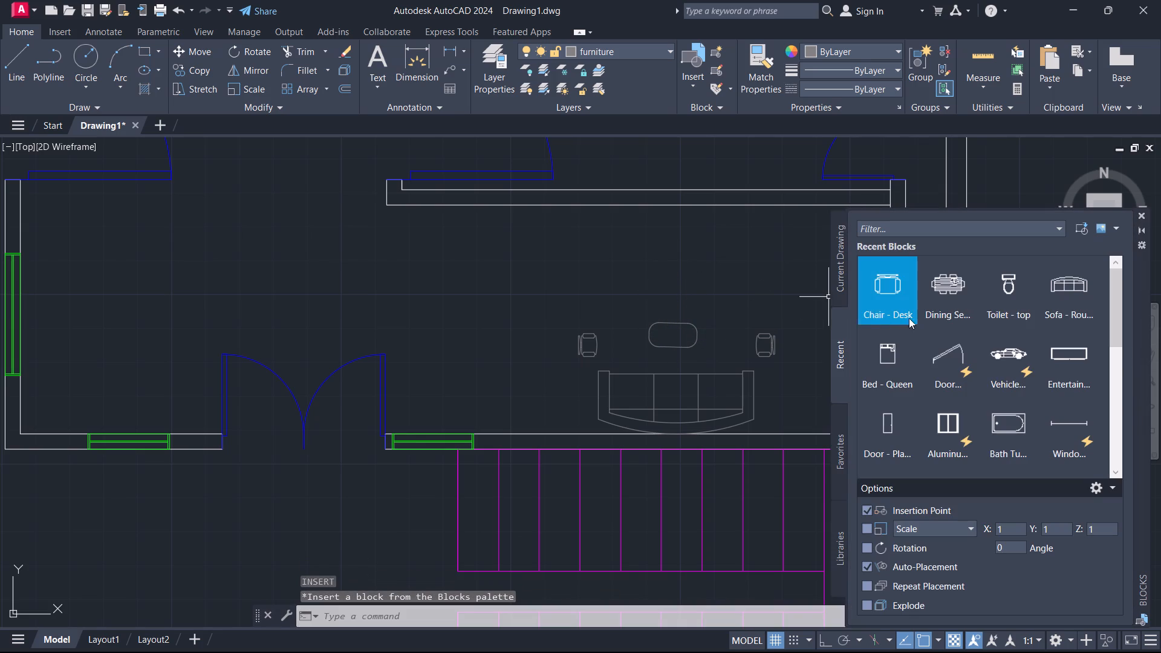
{"action": "left_click", "coordinate": [1053, 351]}
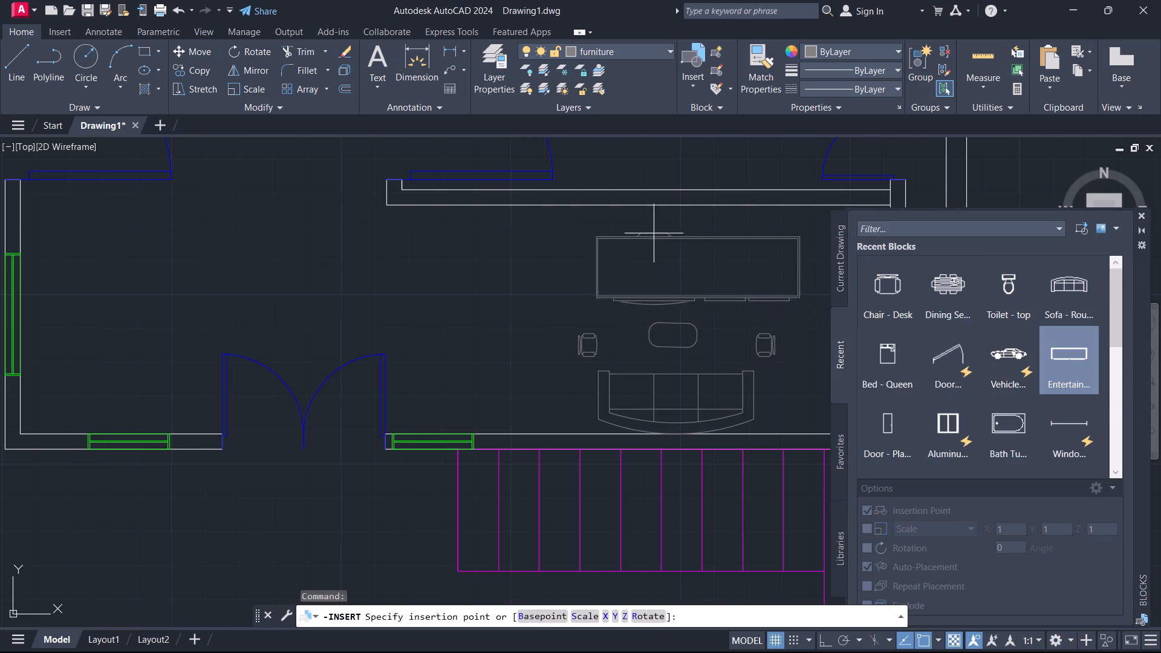
{"action": "left_click", "coordinate": [629, 213]}
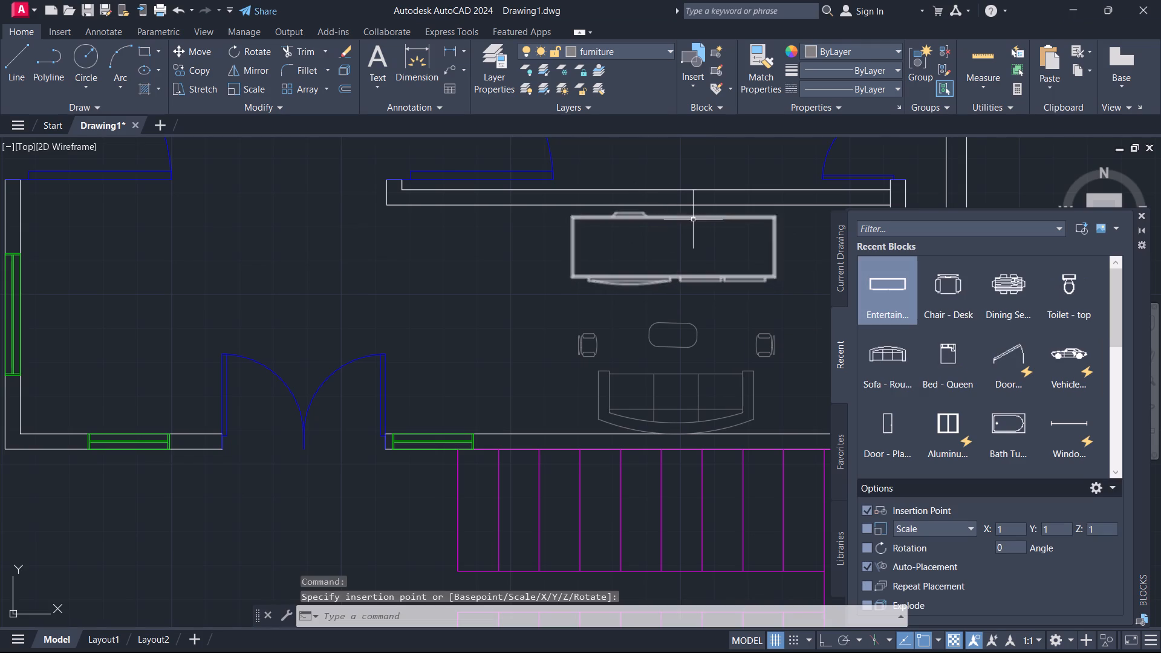
{"action": "left_click", "coordinate": [1139, 215]}
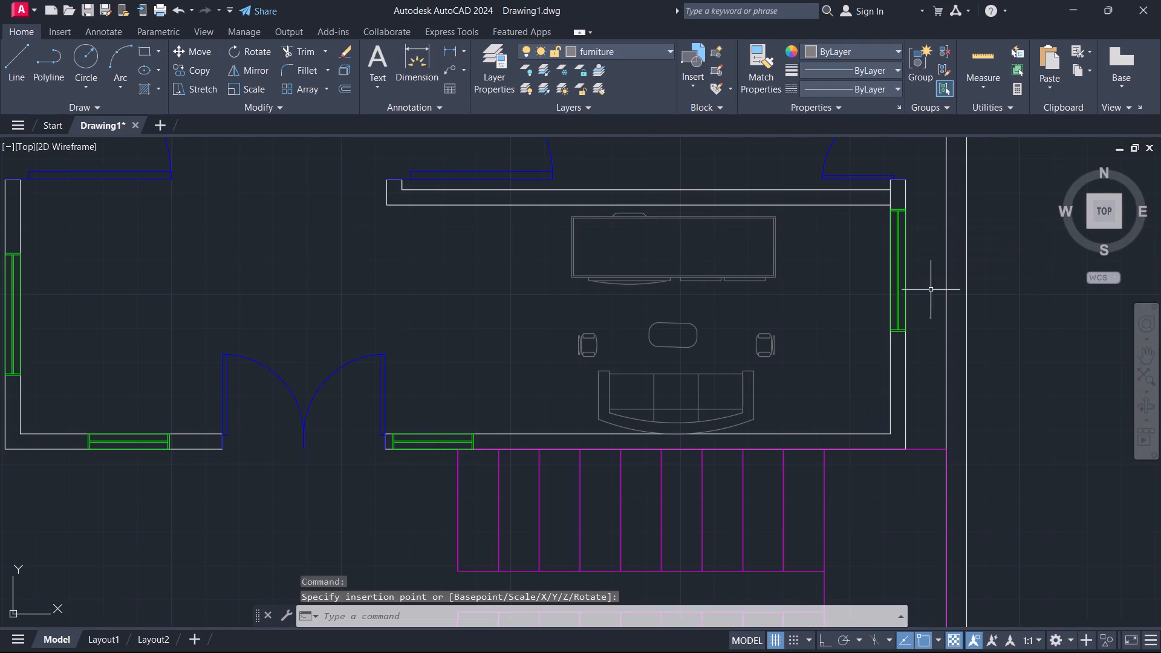
Scale the entertainment unit down to roughly four fifths of its size from its northwest corner.
{"action": "left_click", "coordinate": [571, 216]}
{"action": "type", "text": "sc"}
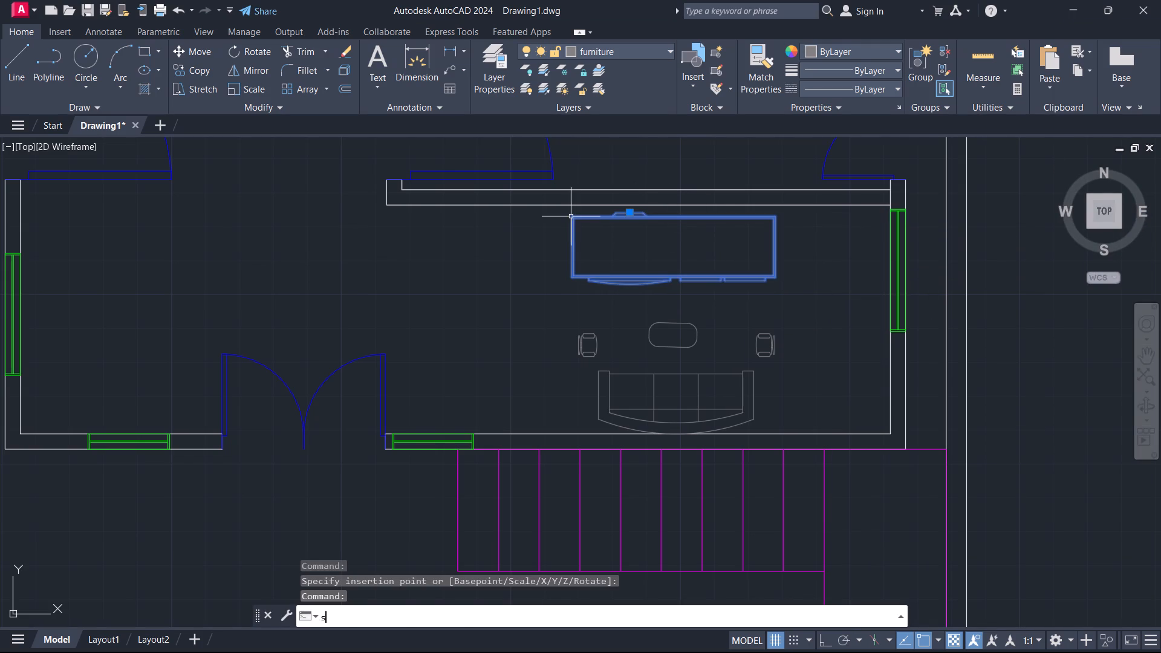
{"action": "key", "text": "Return"}
{"action": "left_click", "coordinate": [574, 216]}
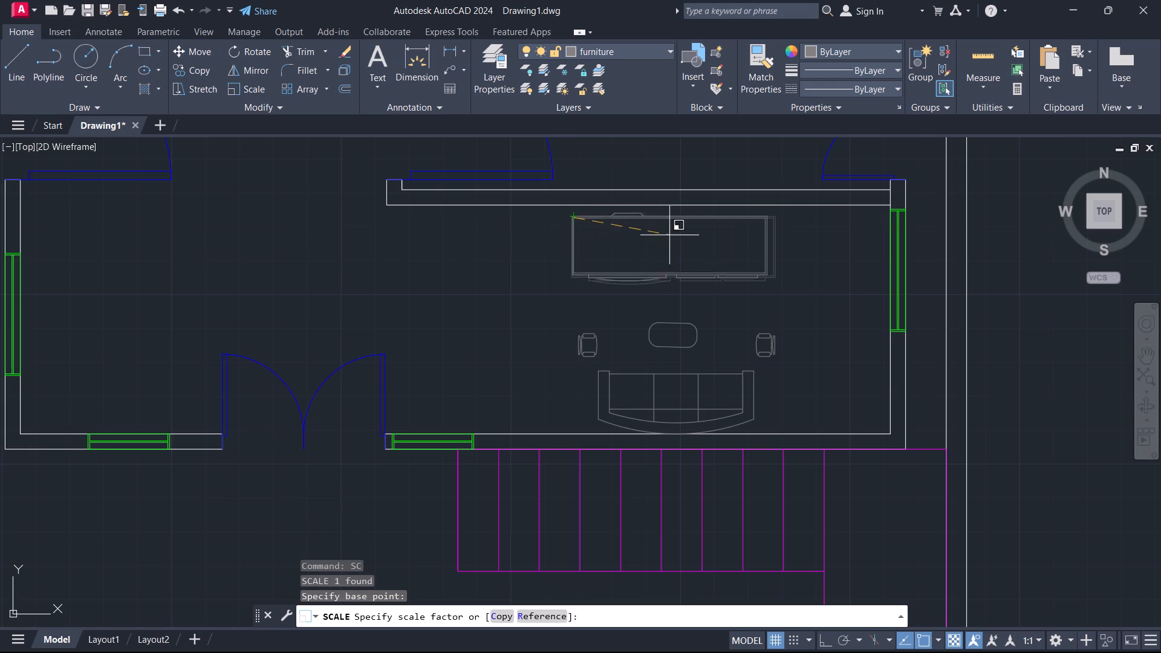
{"action": "left_click", "coordinate": [653, 233]}
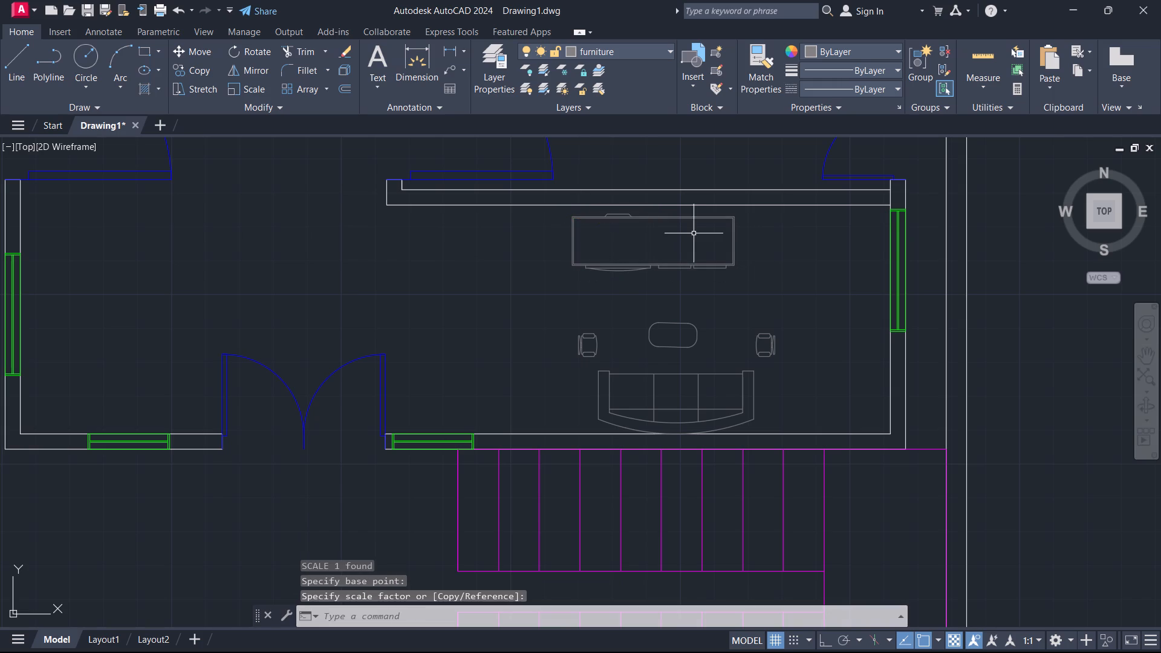
Move the entertainment unit a short distance east along the north wall so it is centred opposite the sofa.
{"action": "left_click", "coordinate": [681, 218]}
{"action": "key", "text": "m"}
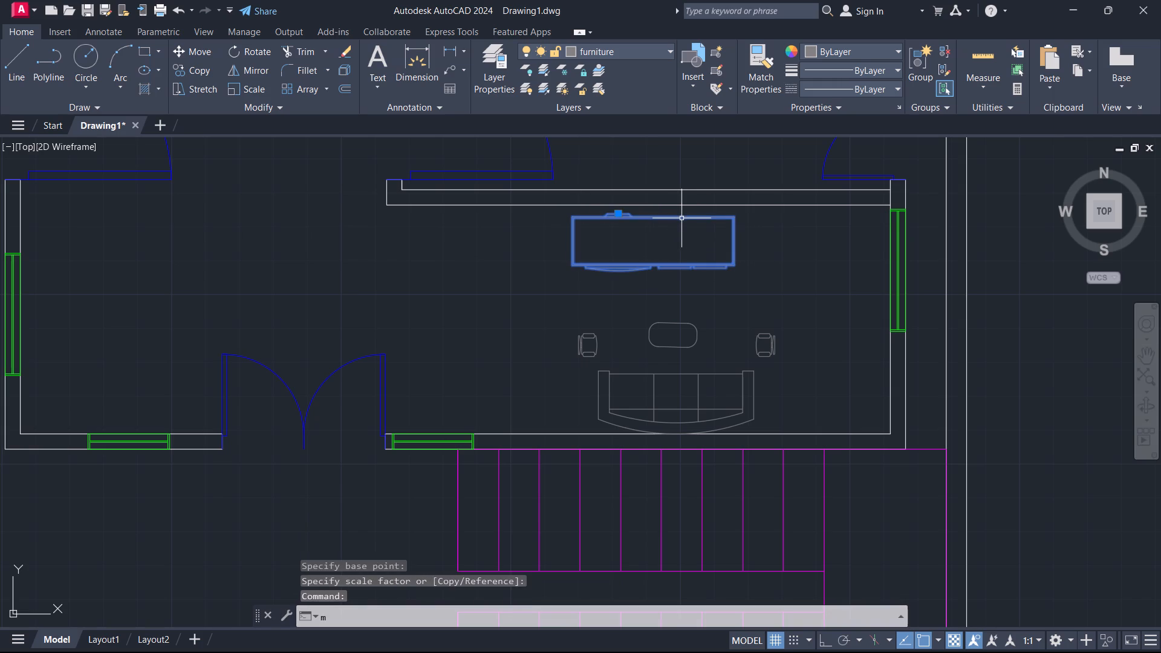
{"action": "key", "text": "Return"}
{"action": "left_click", "coordinate": [649, 213]}
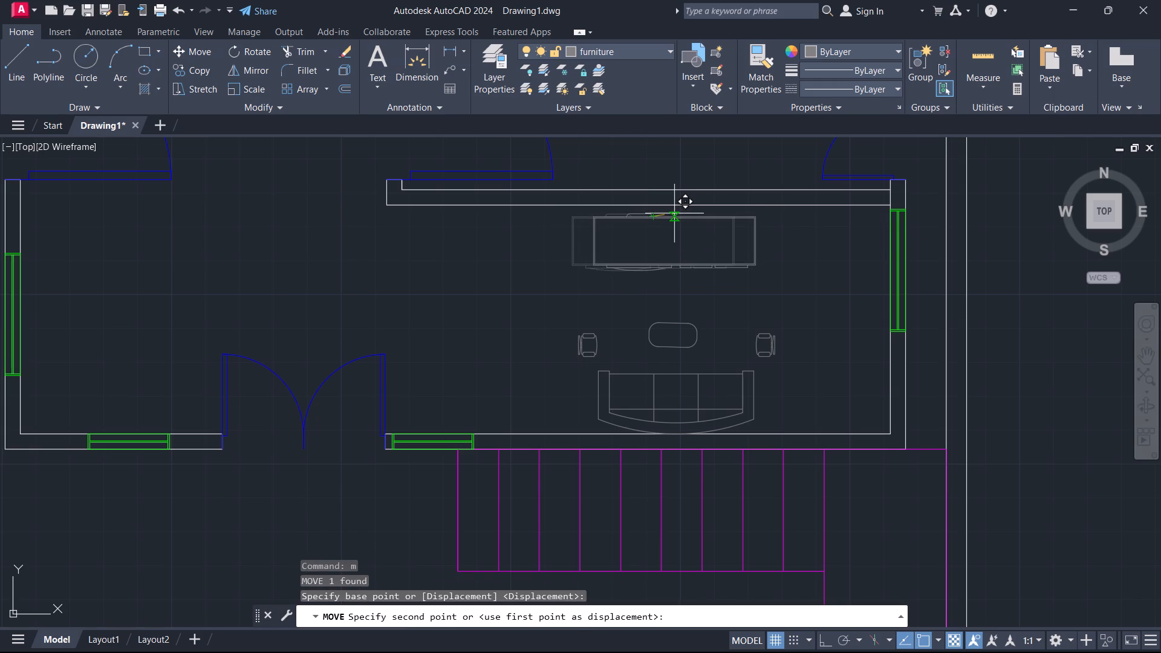
{"action": "left_click", "coordinate": [674, 213]}
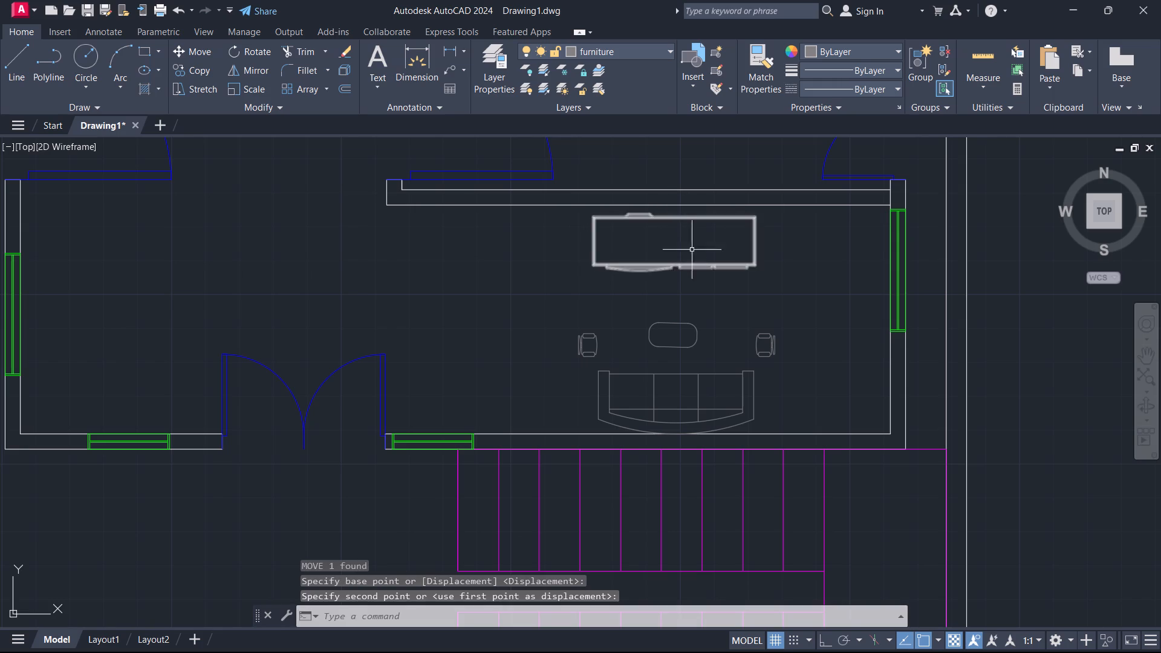
Scale the dining table set by the west window down to about half its size, using its centre as base point.
{"action": "scroll", "coordinate": [676, 262], "scroll_direction": "down", "scroll_amount": 2}
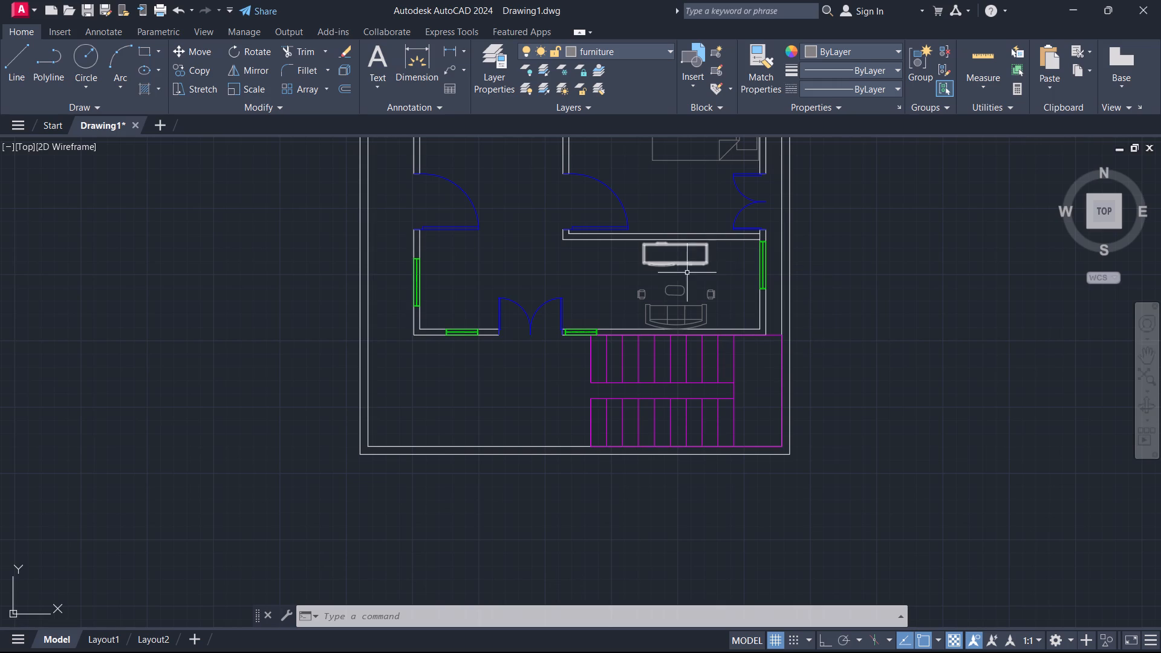
{"action": "left_click", "coordinate": [593, 273]}
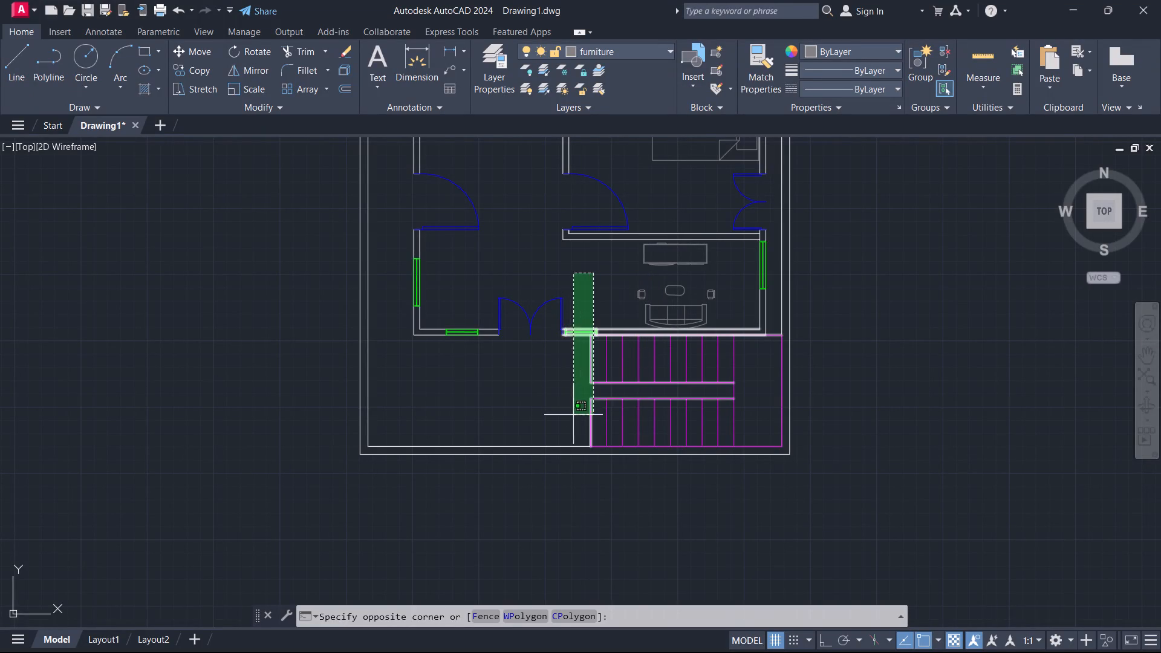
{"action": "key", "text": "Escape"}
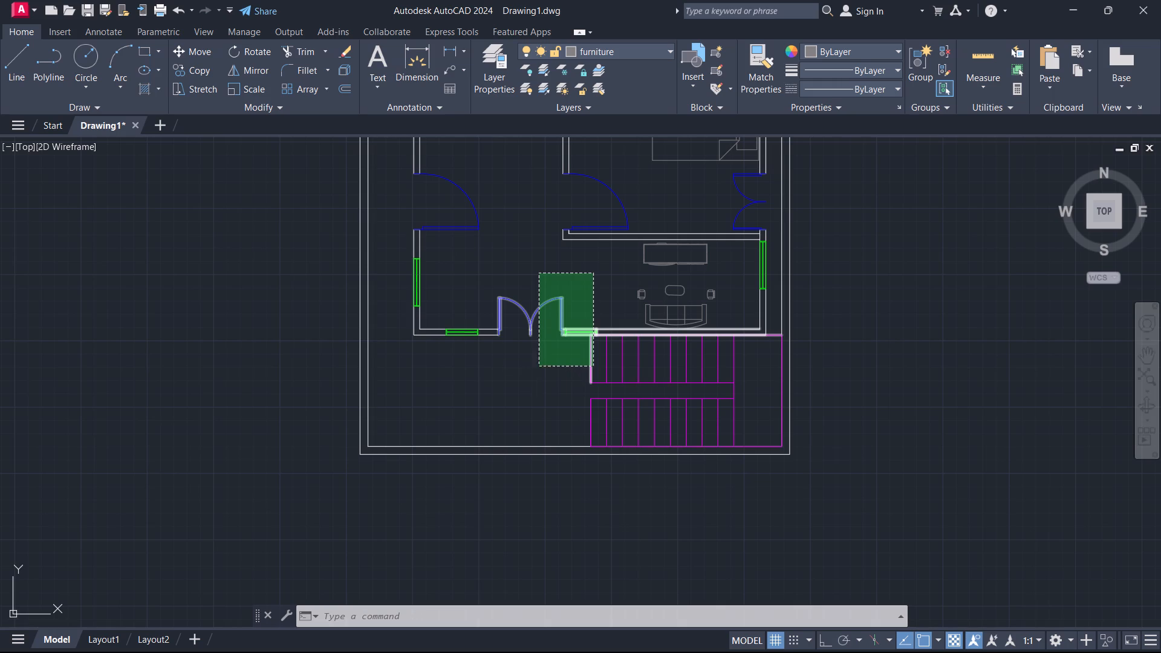
{"action": "middle_click_drag", "start_coordinate": [536, 362], "coordinate": [540, 521]}
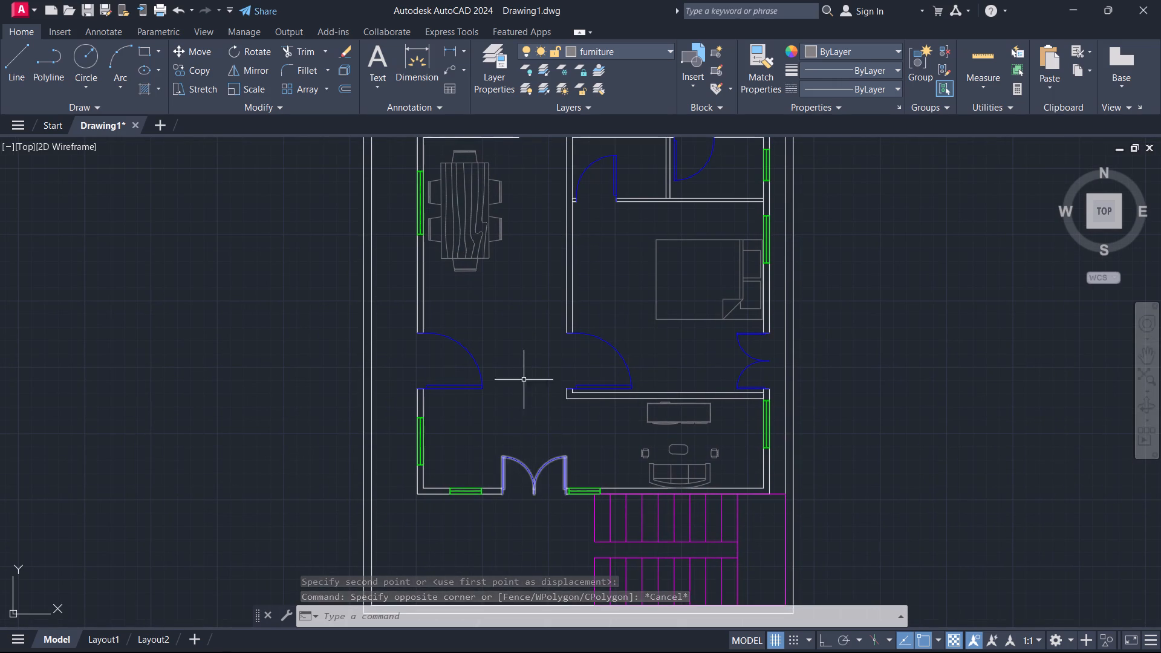
{"action": "middle_click_drag", "start_coordinate": [527, 363], "coordinate": [525, 530]}
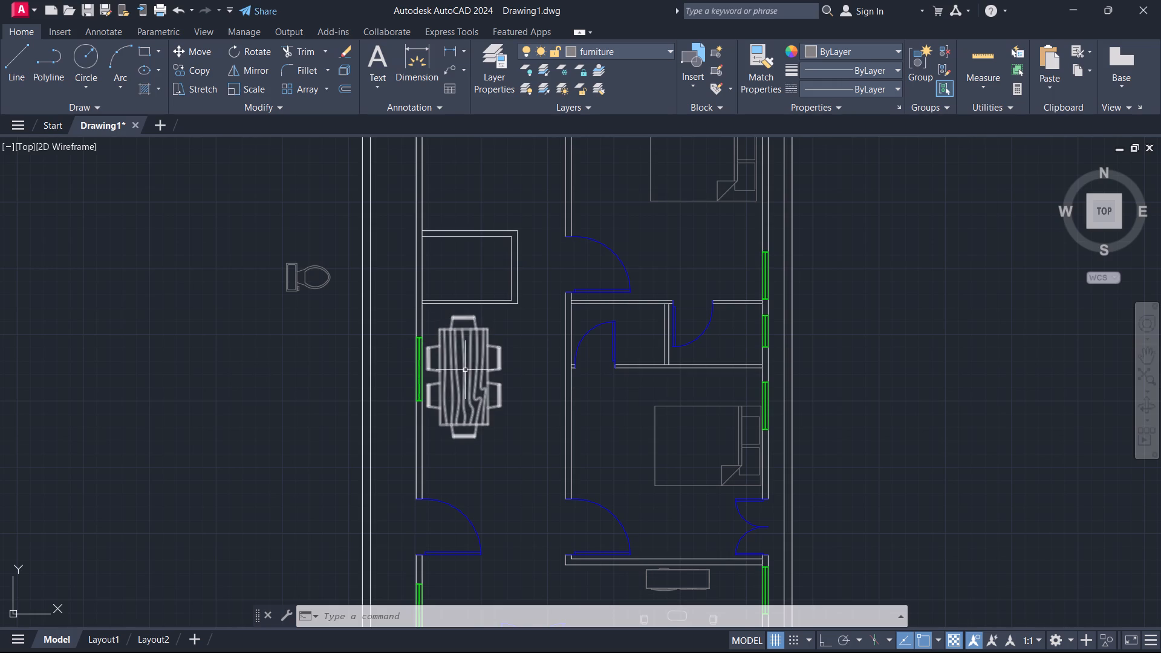
{"action": "left_click", "coordinate": [465, 370]}
{"action": "type", "text": "sc"}
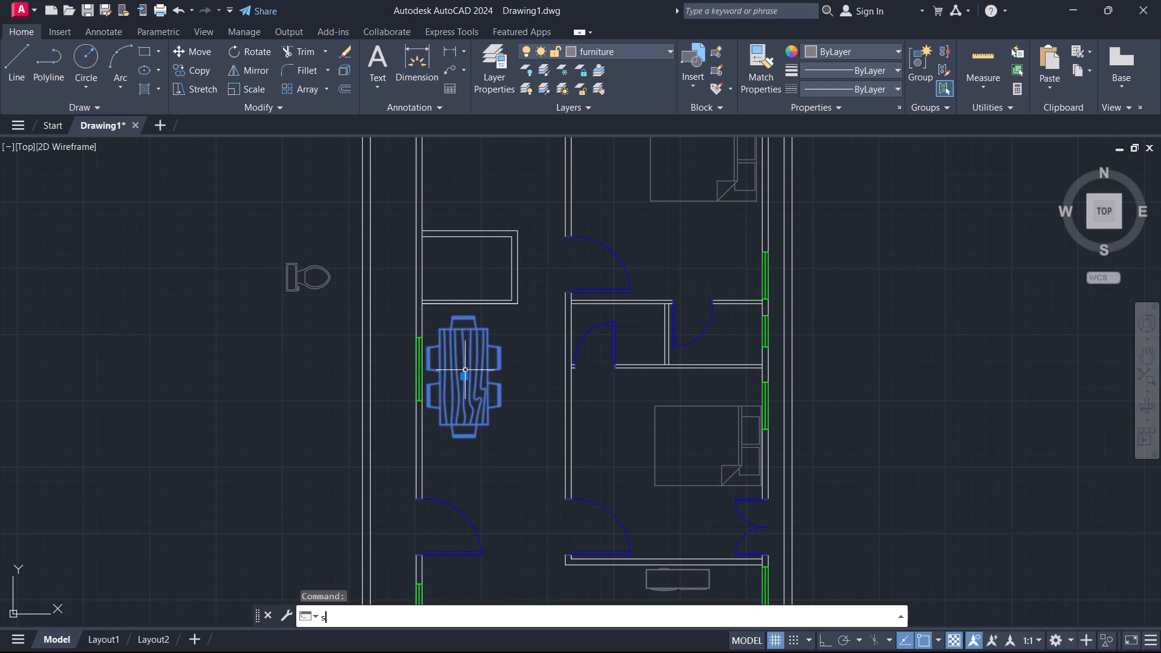
{"action": "key", "text": "Return"}
{"action": "left_click", "coordinate": [470, 380]}
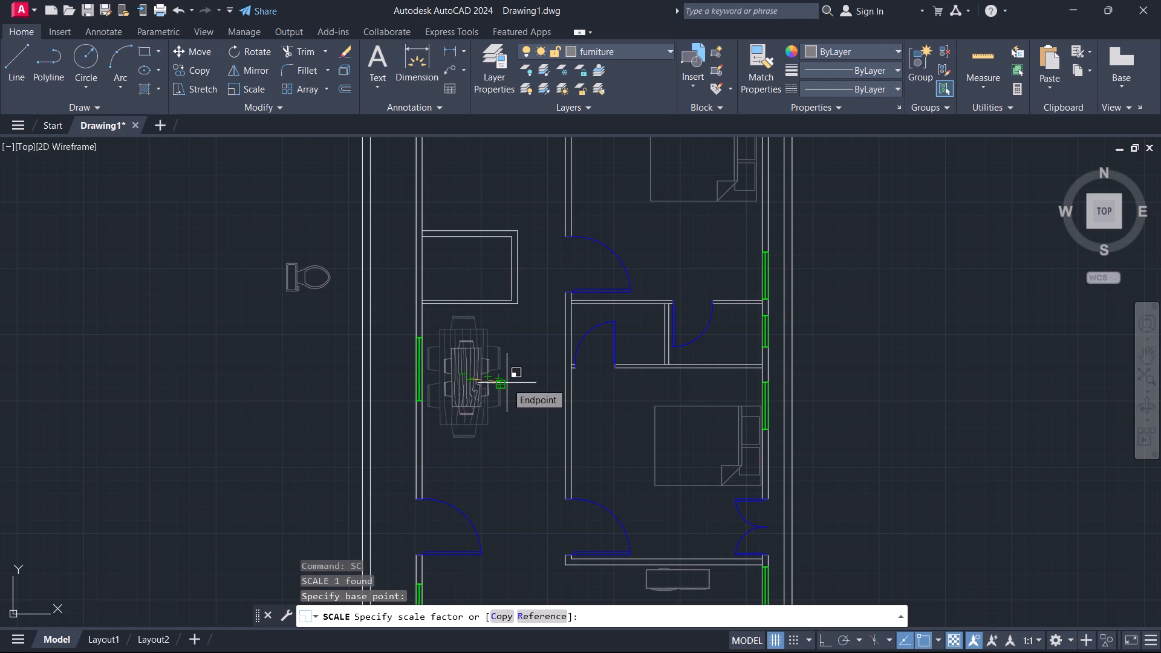
{"action": "left_click", "coordinate": [507, 383]}
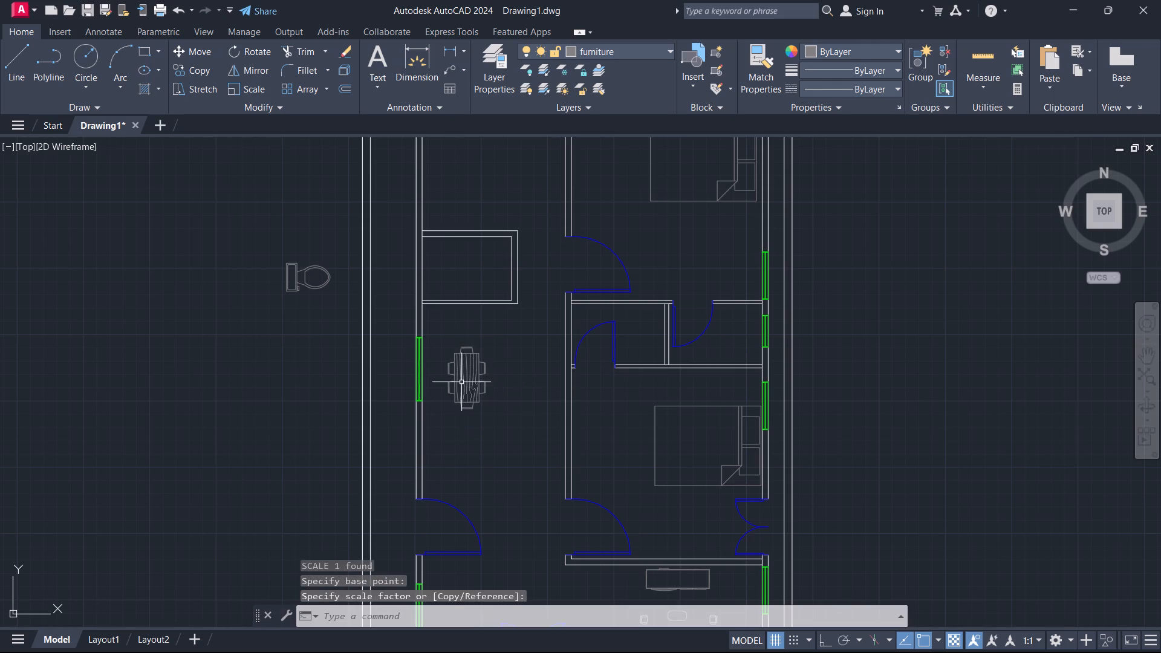
Rotate the toilet outside the west boundary about 90° counterclockwise around its tank so the bowl points north.
{"action": "scroll", "coordinate": [461, 382], "scroll_direction": "up", "scroll_amount": 2}
{"action": "scroll", "coordinate": [521, 344], "scroll_direction": "down", "scroll_amount": 2}
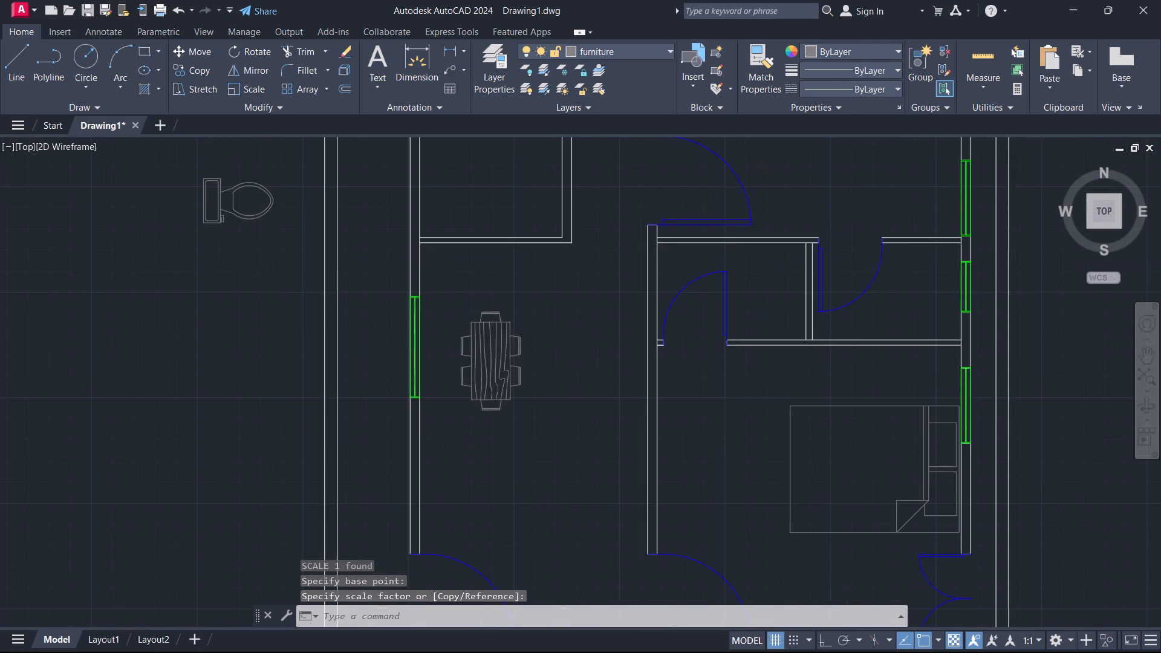
{"action": "scroll", "coordinate": [556, 417], "scroll_direction": "down", "scroll_amount": 1}
{"action": "middle_click_drag", "start_coordinate": [547, 425], "coordinate": [541, 410]}
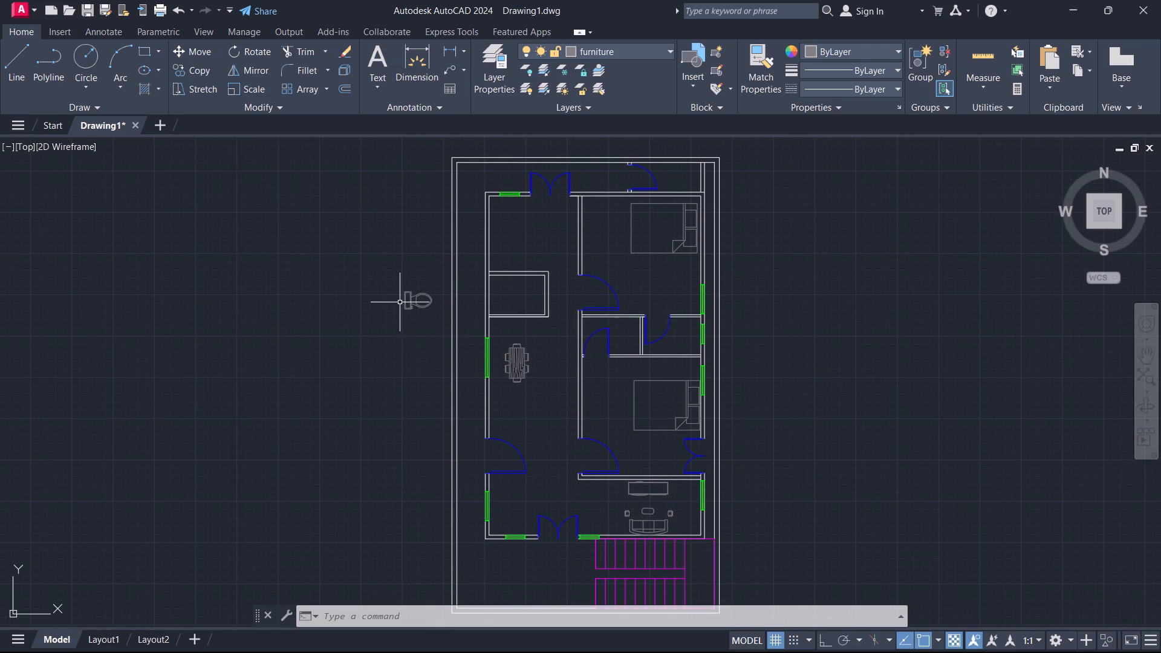
{"action": "left_click", "coordinate": [403, 300]}
{"action": "type", "text": "ro"}
{"action": "key", "text": "Return"}
{"action": "left_click", "coordinate": [403, 300]}
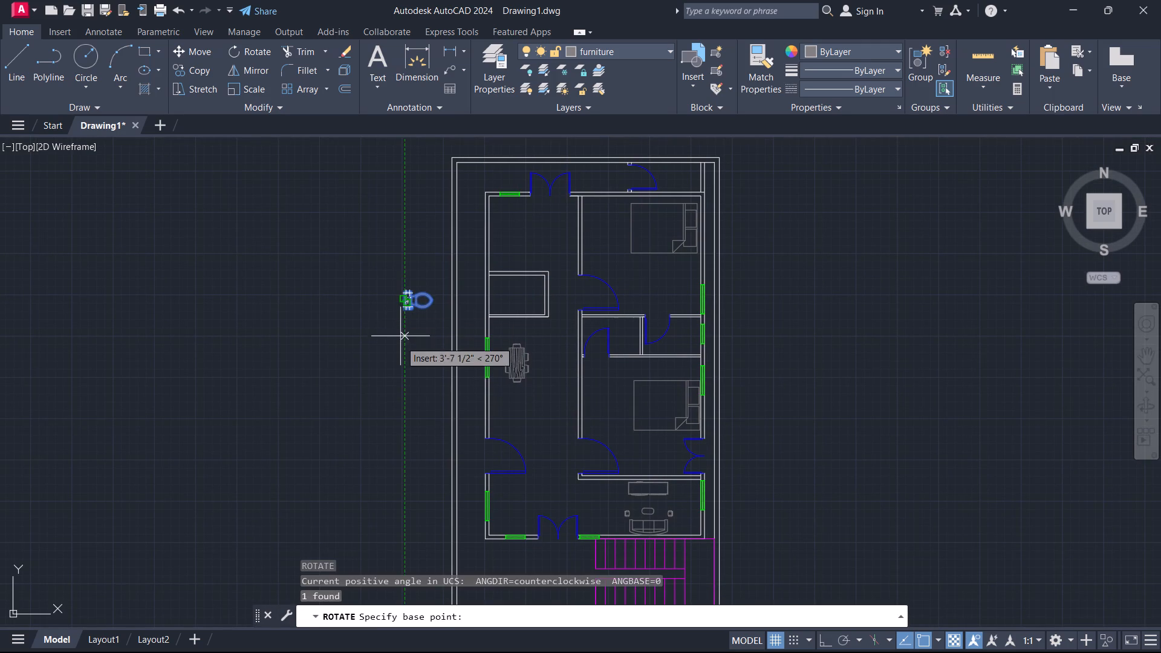
{"action": "left_click", "coordinate": [399, 304]}
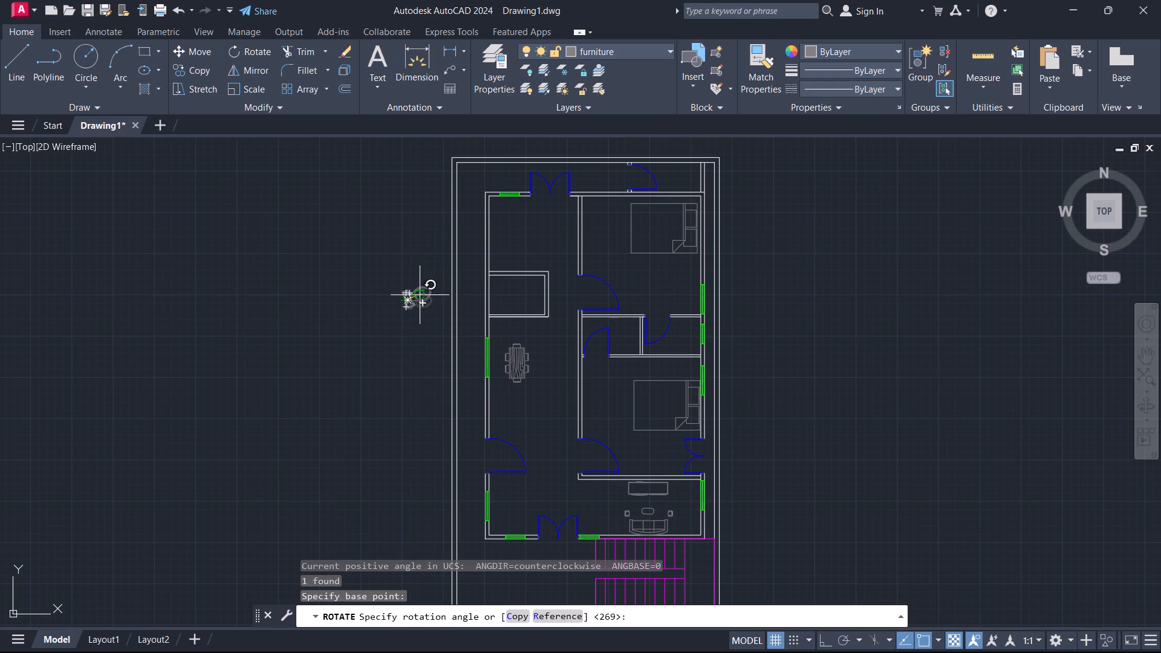
{"action": "left_click", "coordinate": [403, 261]}
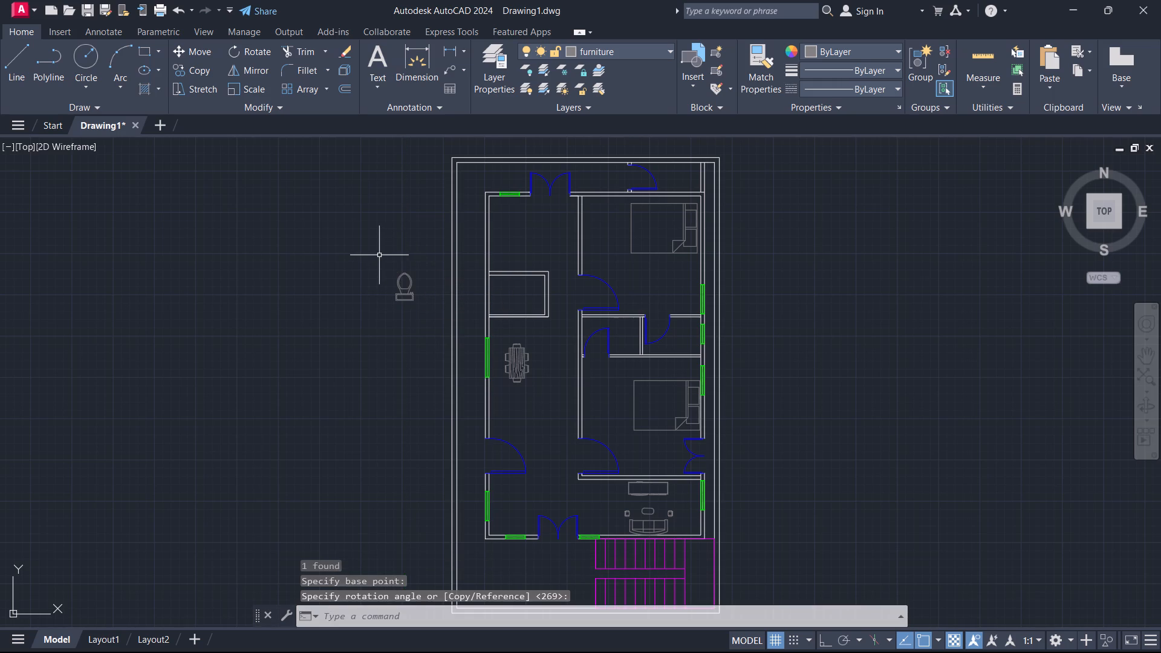
Copy the rotated toilet into the bathroom between the two bedrooms, placing two copies on the same spot near the south wall.
{"action": "left_click", "coordinate": [408, 300]}
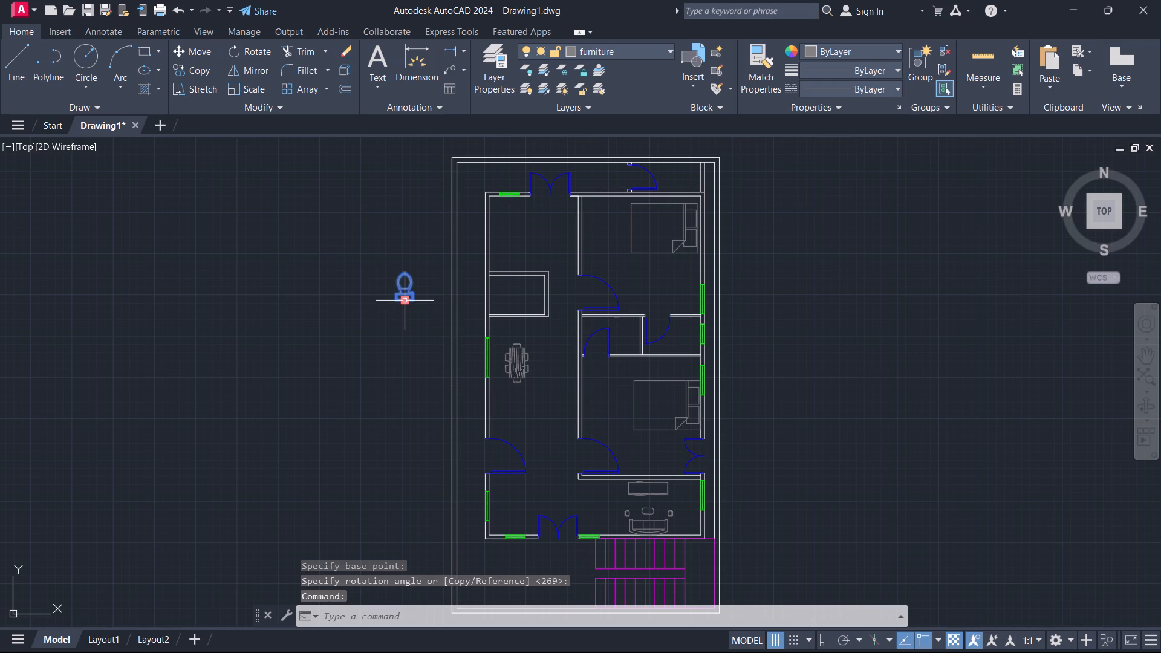
{"action": "type", "text": "co"}
{"action": "key", "text": "Return"}
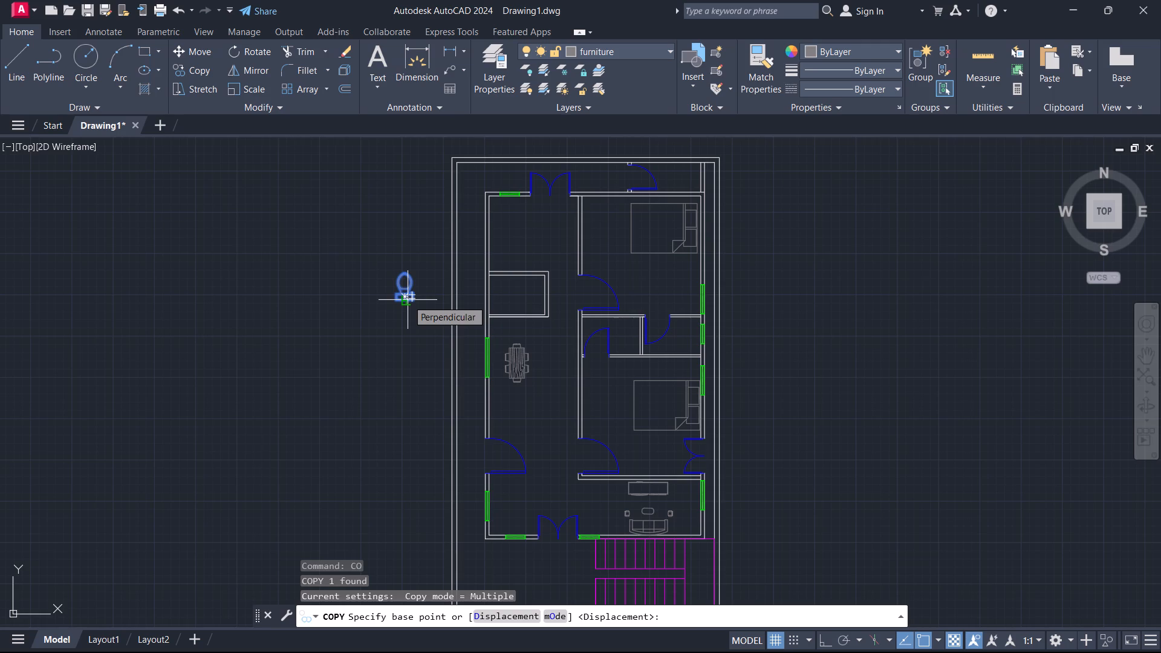
{"action": "left_click", "coordinate": [407, 303]}
{"action": "scroll", "coordinate": [678, 353], "scroll_direction": "up", "scroll_amount": 2}
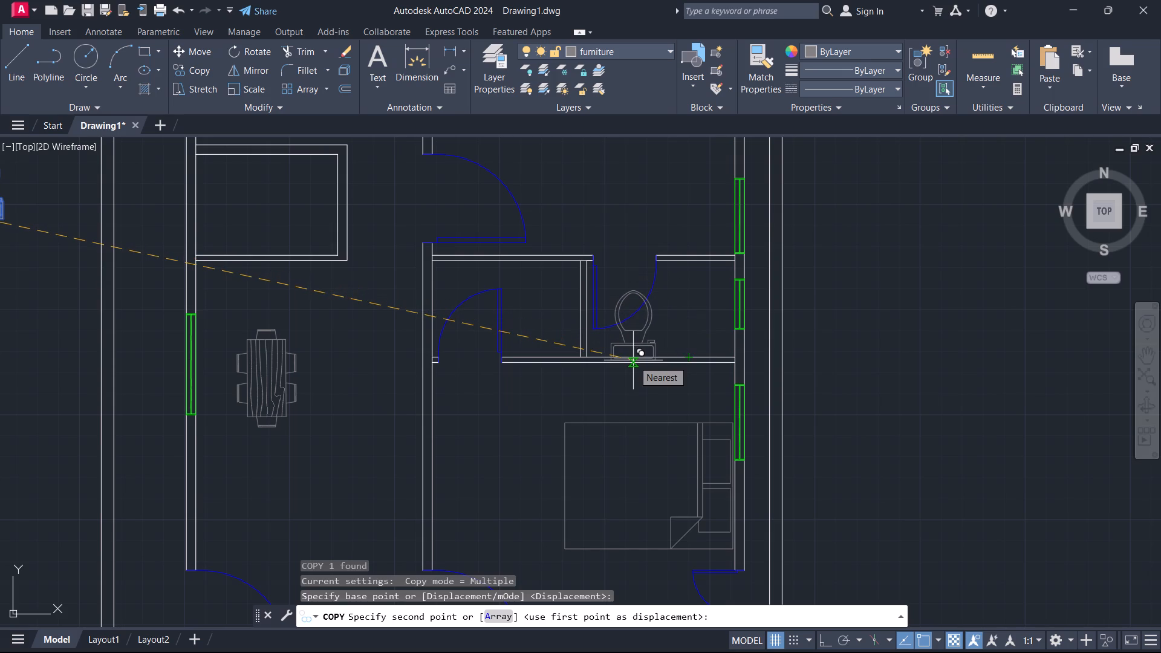
{"action": "left_click", "coordinate": [686, 345]}
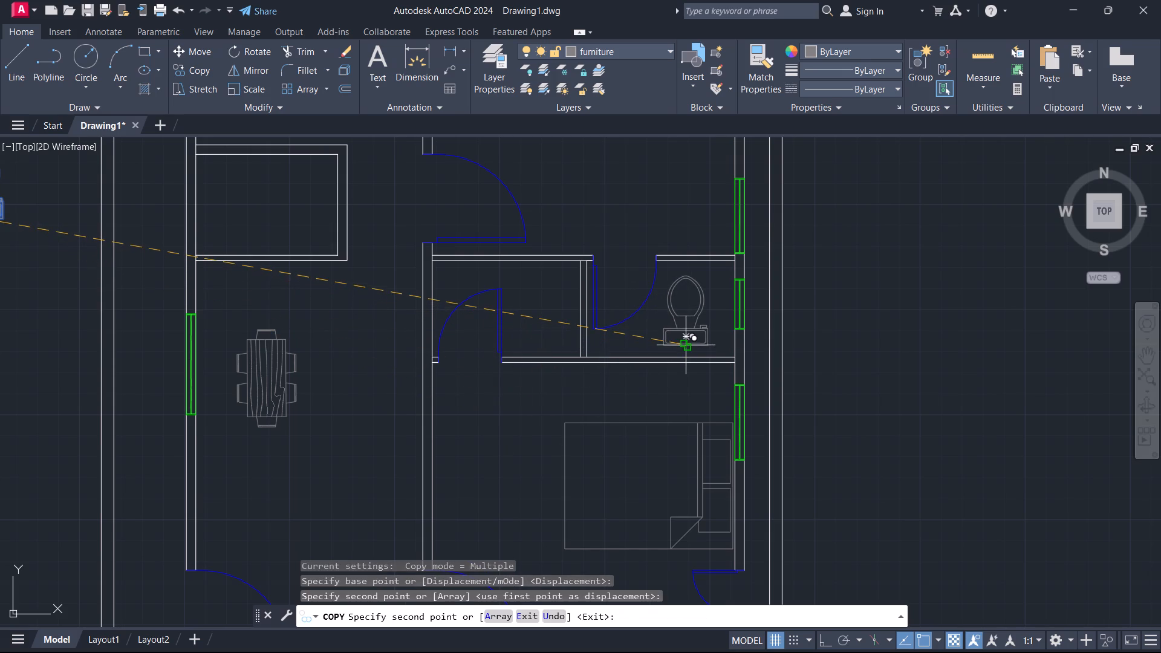
{"action": "left_click", "coordinate": [686, 345]}
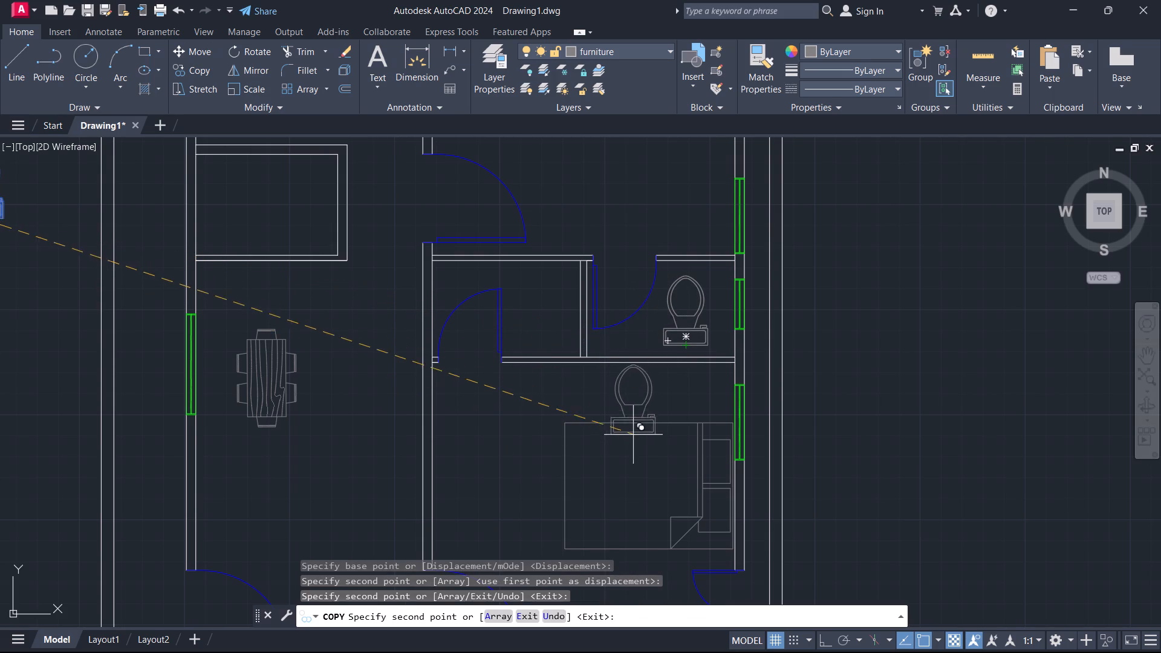
{"action": "key", "text": "Escape"}
Scale one of the overlapping bathroom toilets down to roughly 60% of its size from its tank.
{"action": "left_click", "coordinate": [681, 342]}
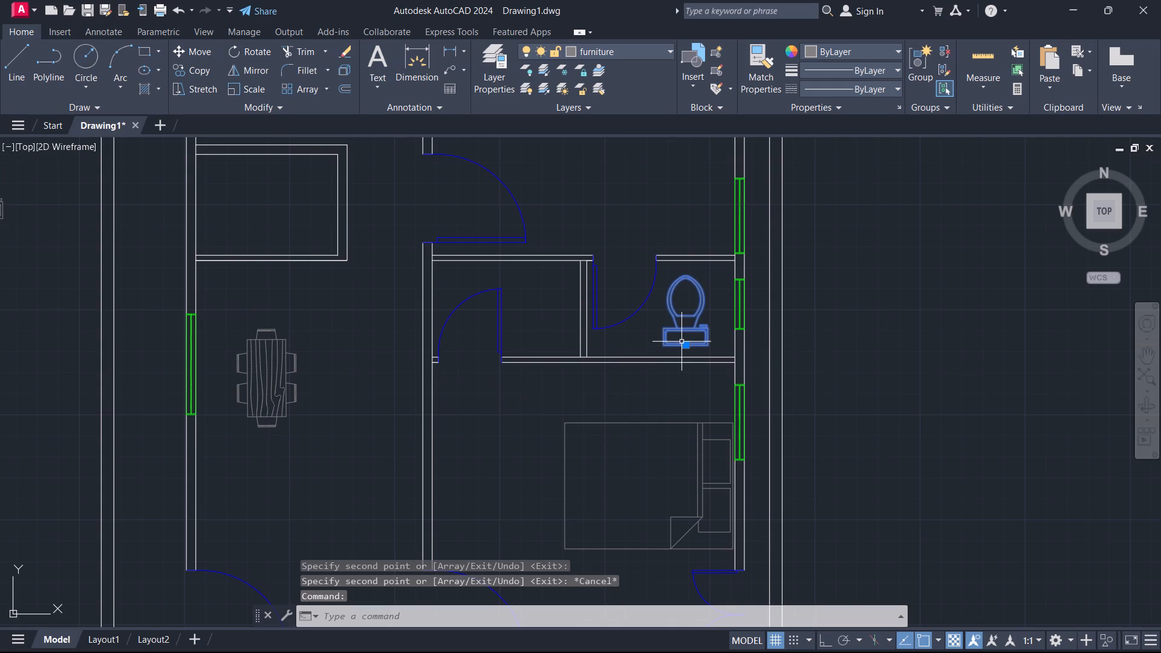
{"action": "type", "text": "sc"}
{"action": "key", "text": "Return"}
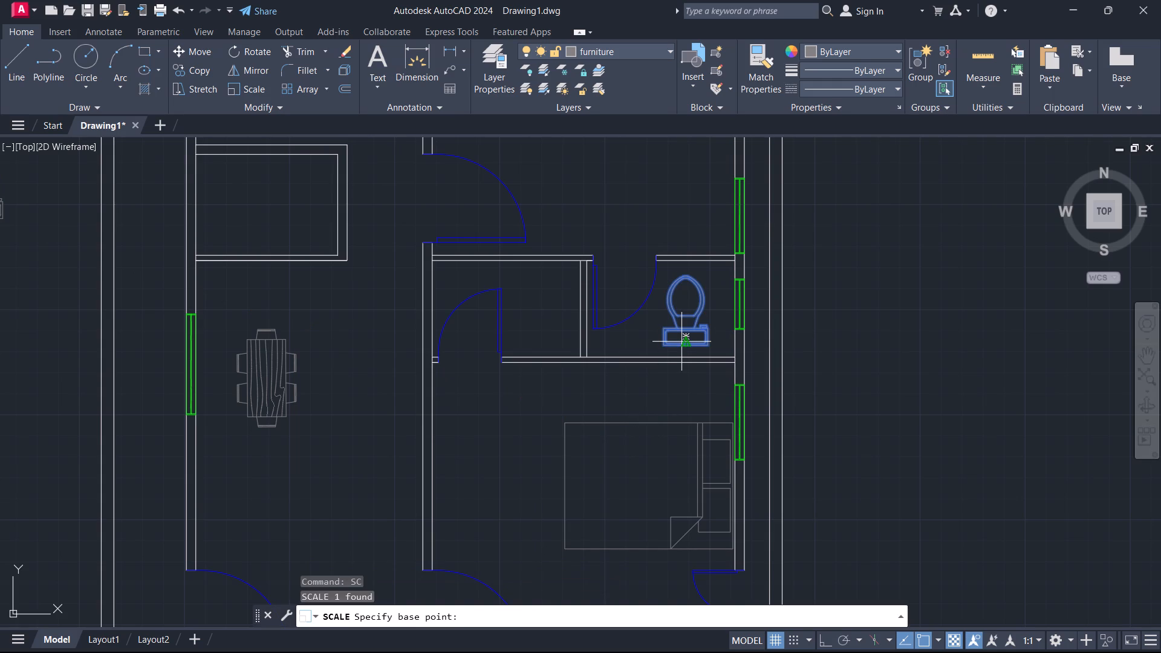
{"action": "left_click", "coordinate": [683, 342]}
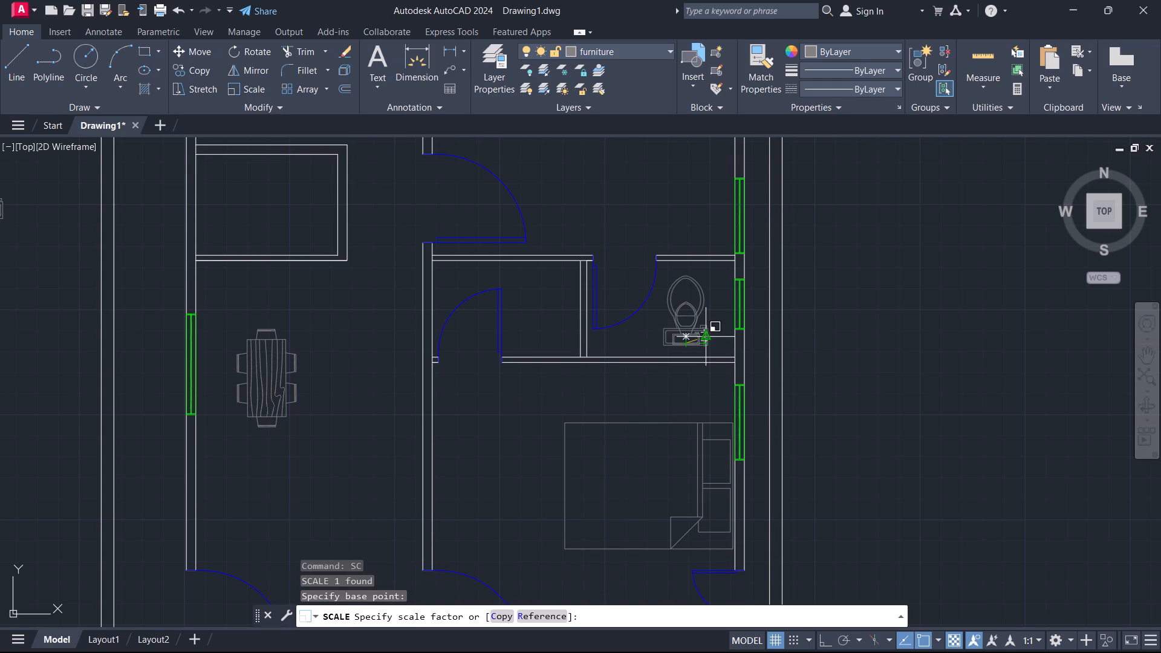
{"action": "left_click", "coordinate": [709, 337]}
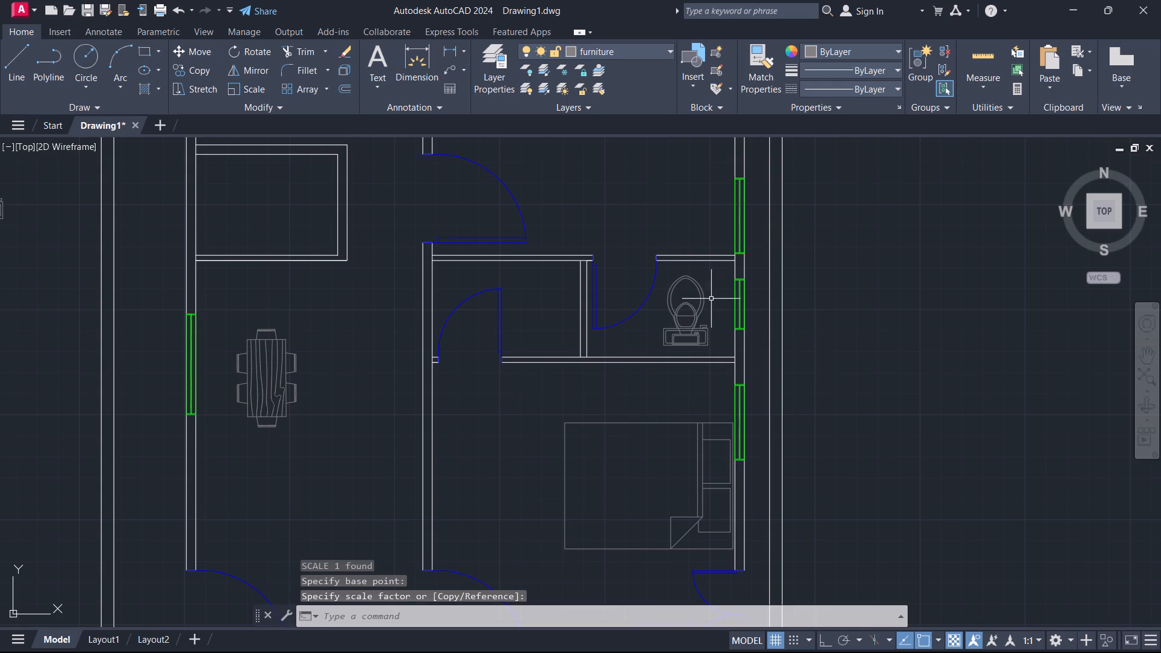
Erase the larger duplicate toilet overlapping the reduced one in the bathroom.
{"action": "left_click", "coordinate": [701, 291]}
{"action": "key", "text": "e"}
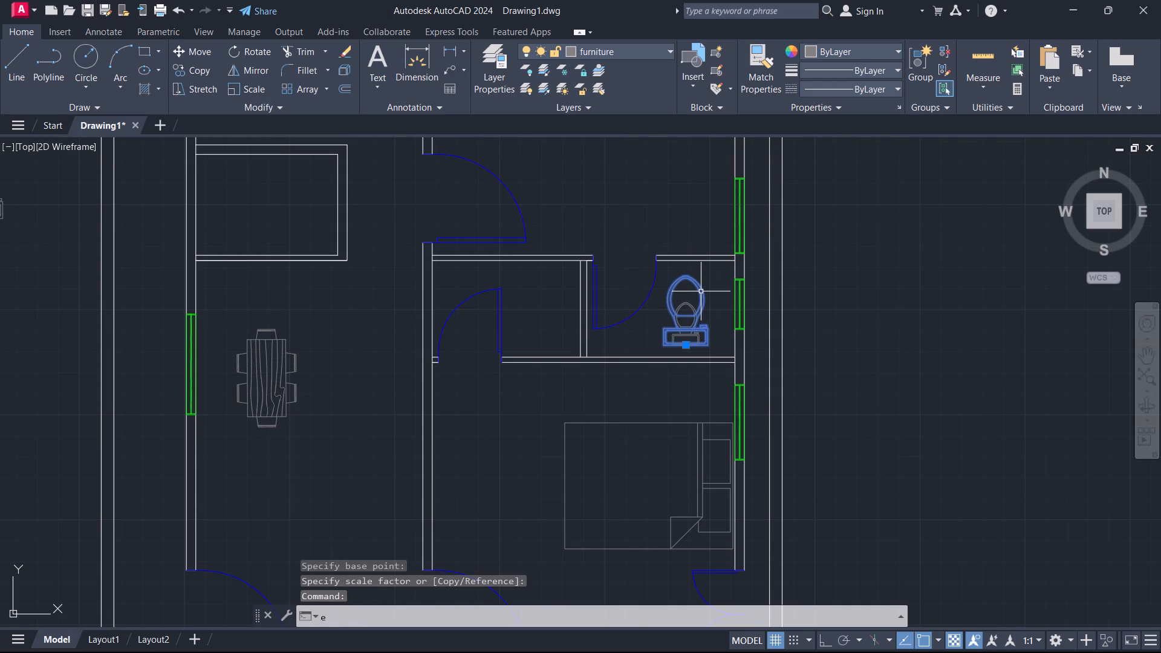
{"action": "key", "text": "Return"}
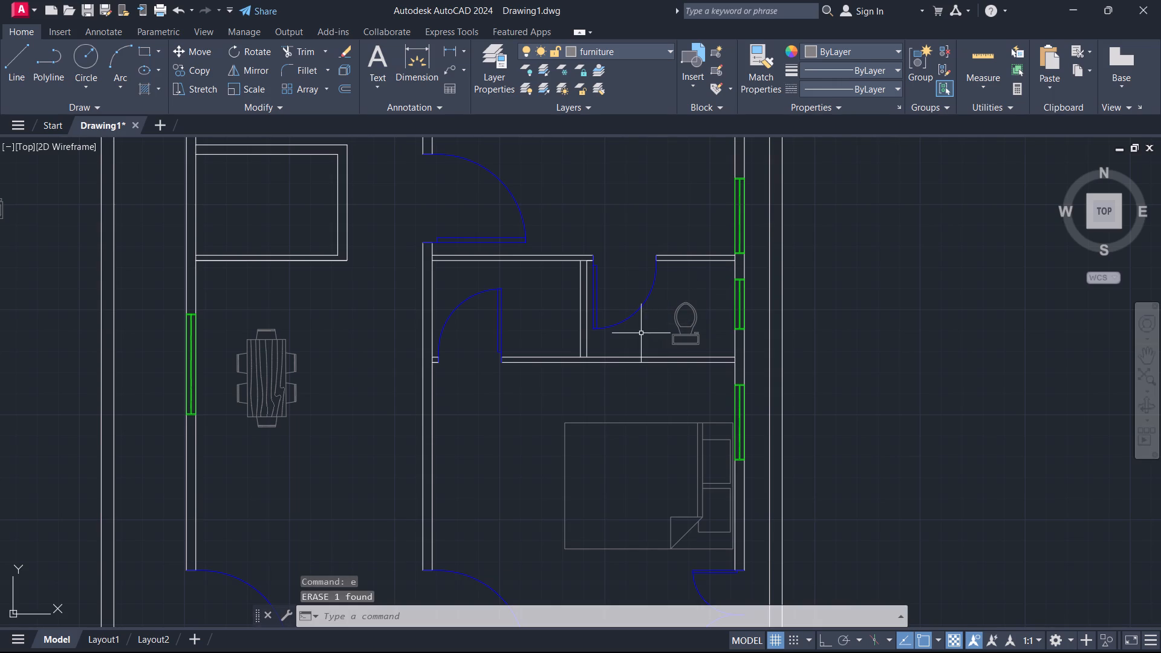
Move the reduced toilet southeast from its tank centre, closer to the bathroom's south wall and east window wall.
{"action": "scroll", "coordinate": [641, 333], "scroll_direction": "up", "scroll_amount": 2}
{"action": "left_click", "coordinate": [747, 358]}
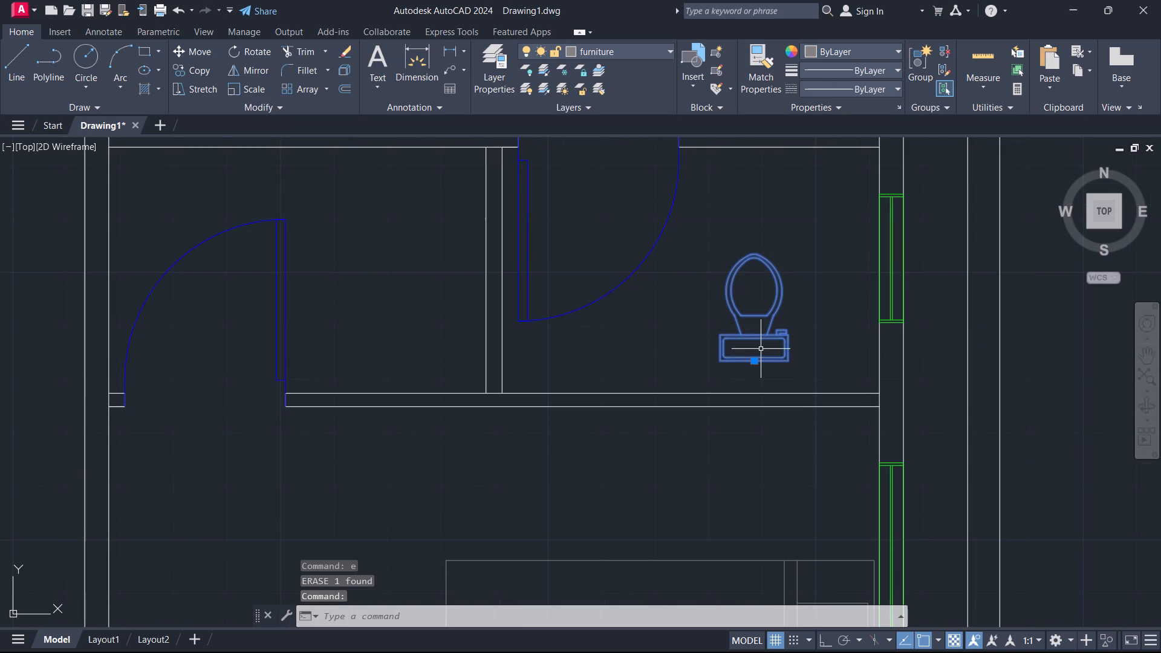
{"action": "key", "text": "m"}
{"action": "key", "text": "Return"}
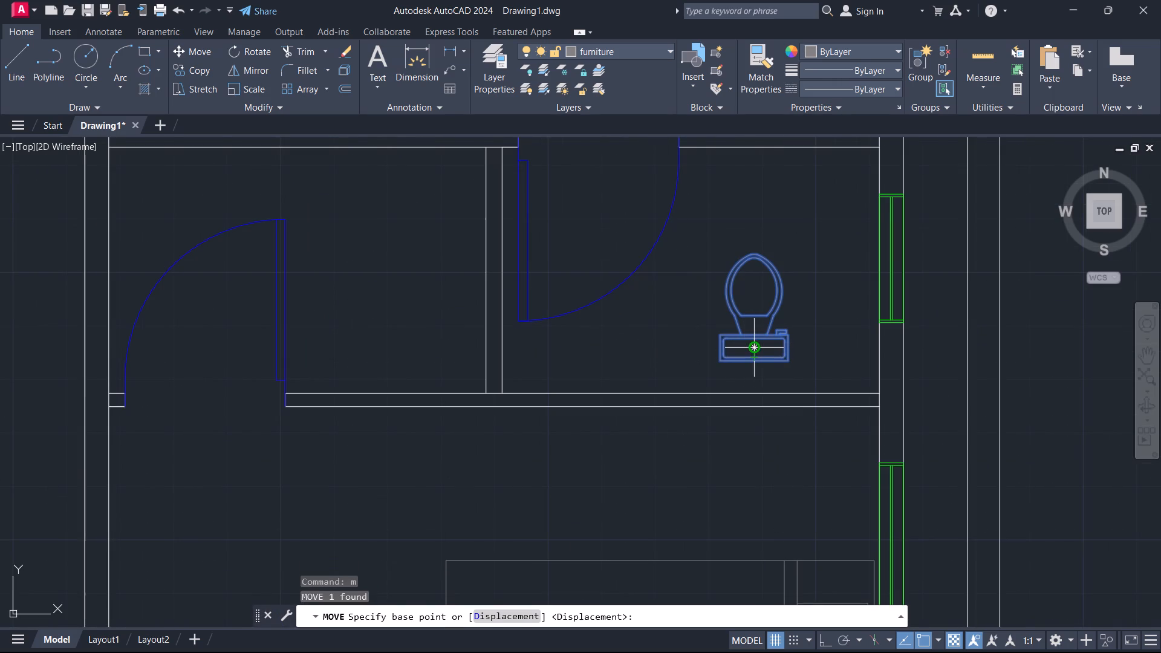
{"action": "left_click", "coordinate": [753, 349]}
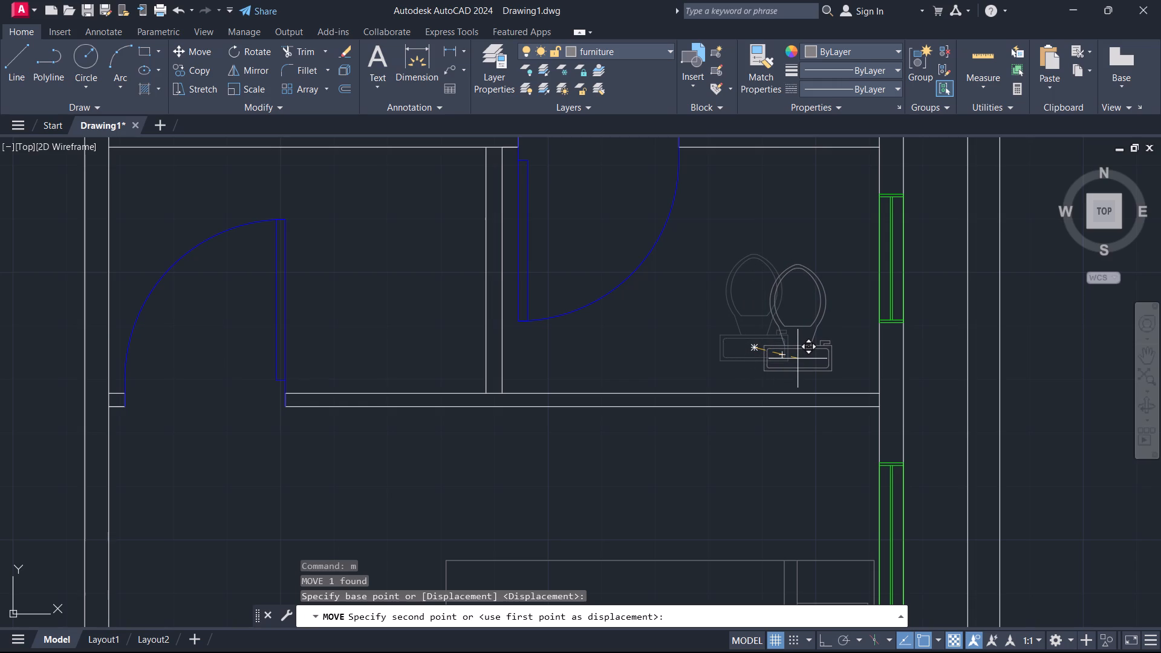
{"action": "left_click", "coordinate": [801, 360]}
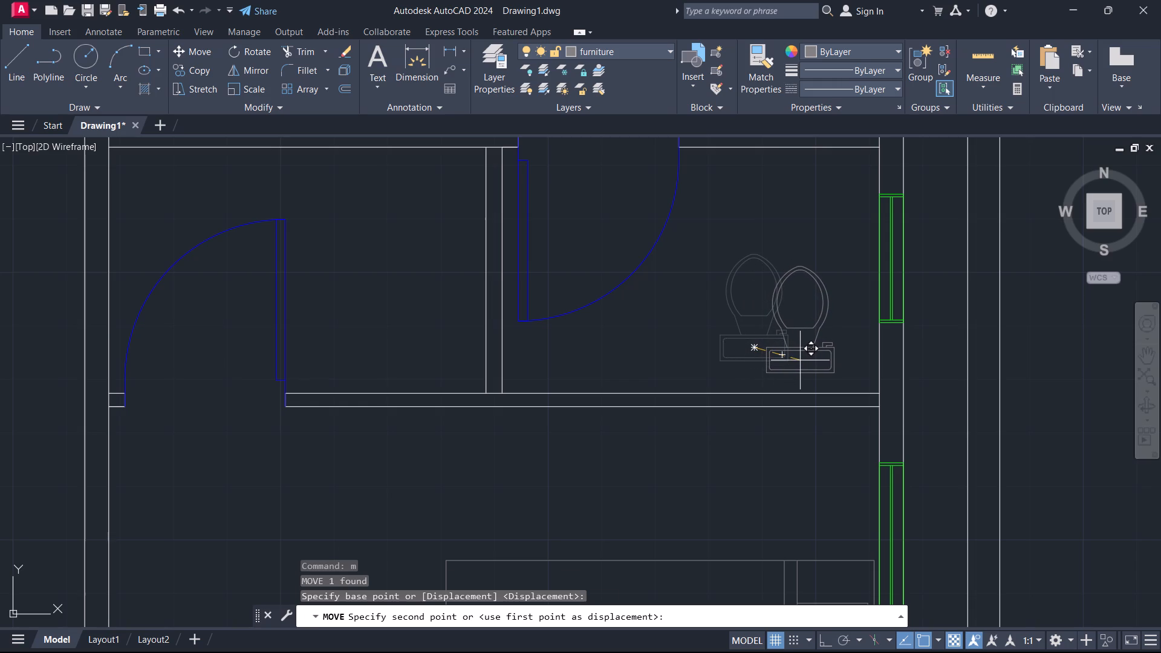
{"action": "left_click", "coordinate": [801, 371]}
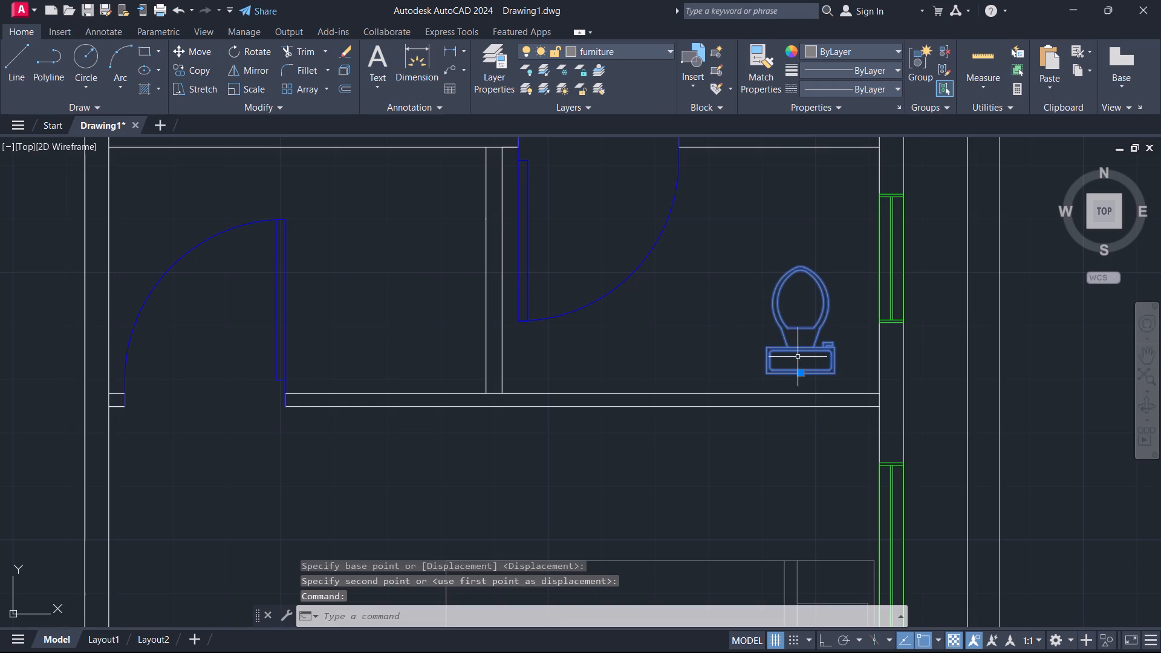
Copy the reduced toilet from its tank edge into the adjoining west bathroom, between its door and the partition wall.
{"action": "left_click", "coordinate": [801, 361]}
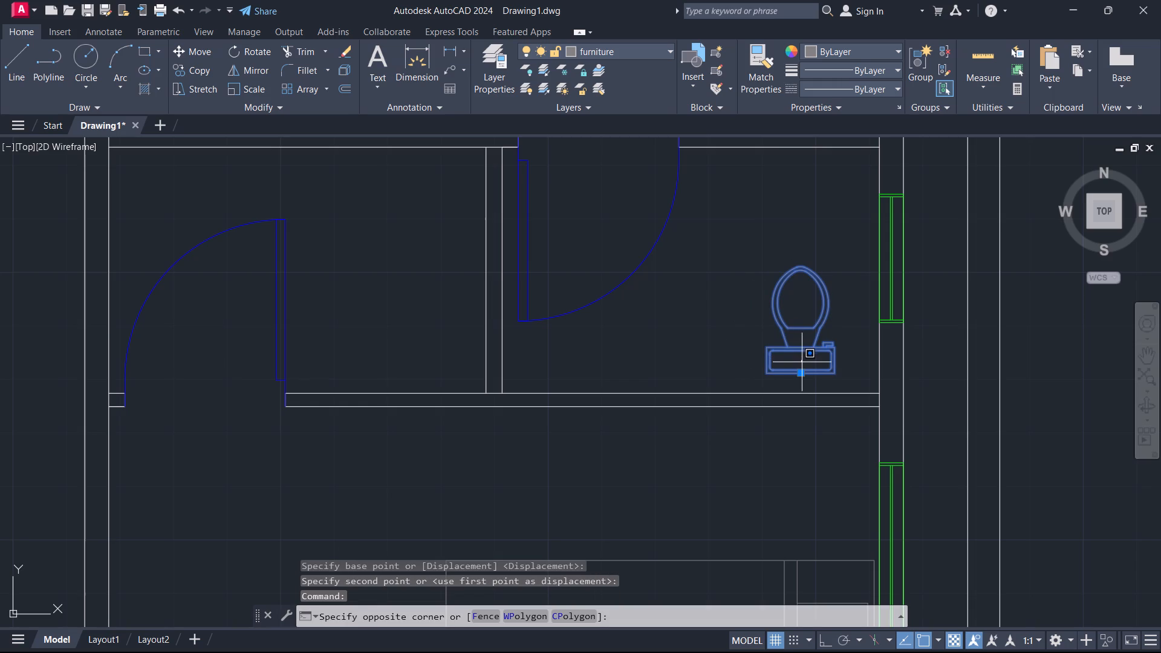
{"action": "key", "text": "Escape"}
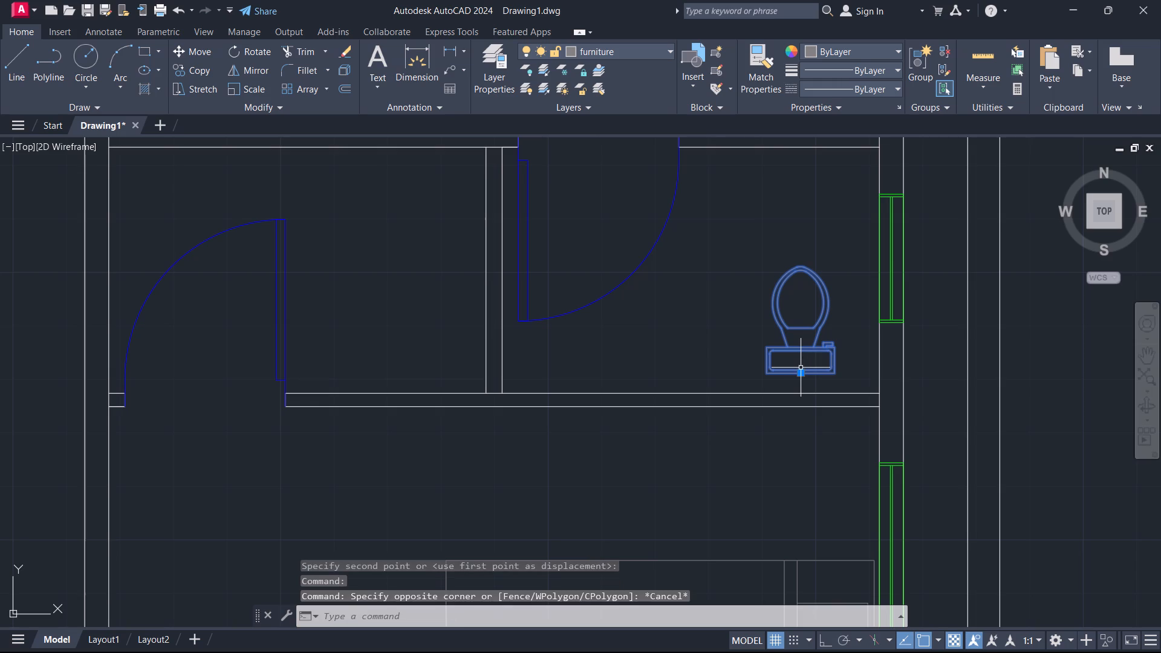
{"action": "left_click", "coordinate": [799, 375]}
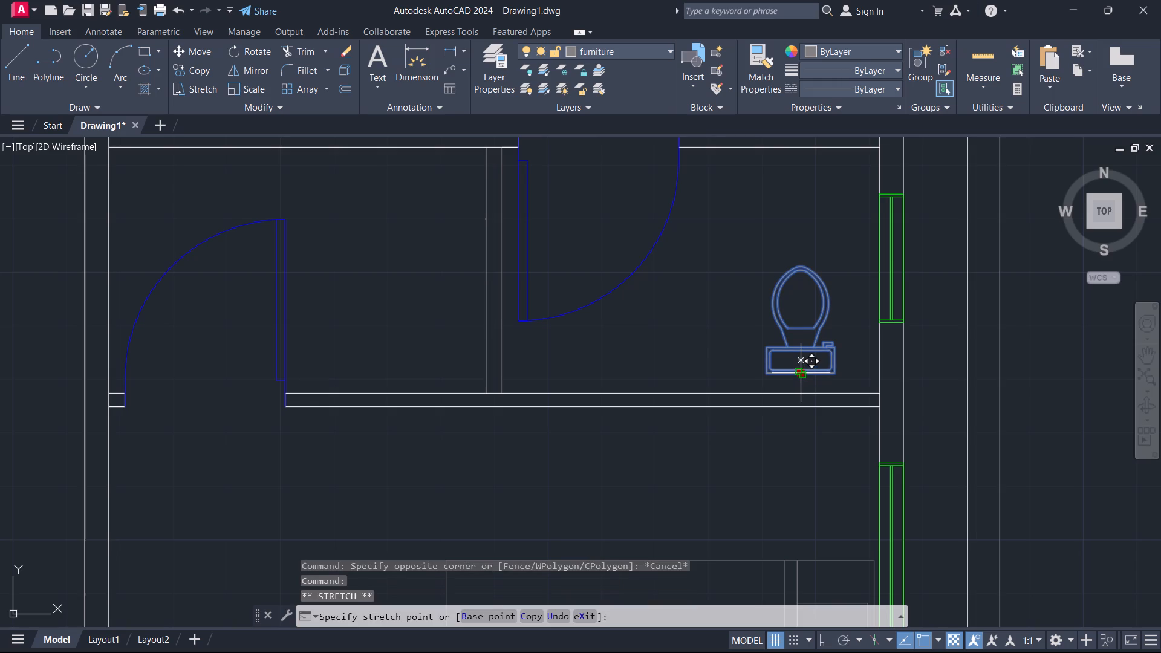
{"action": "type", "text": "co"}
{"action": "key", "text": "Return"}
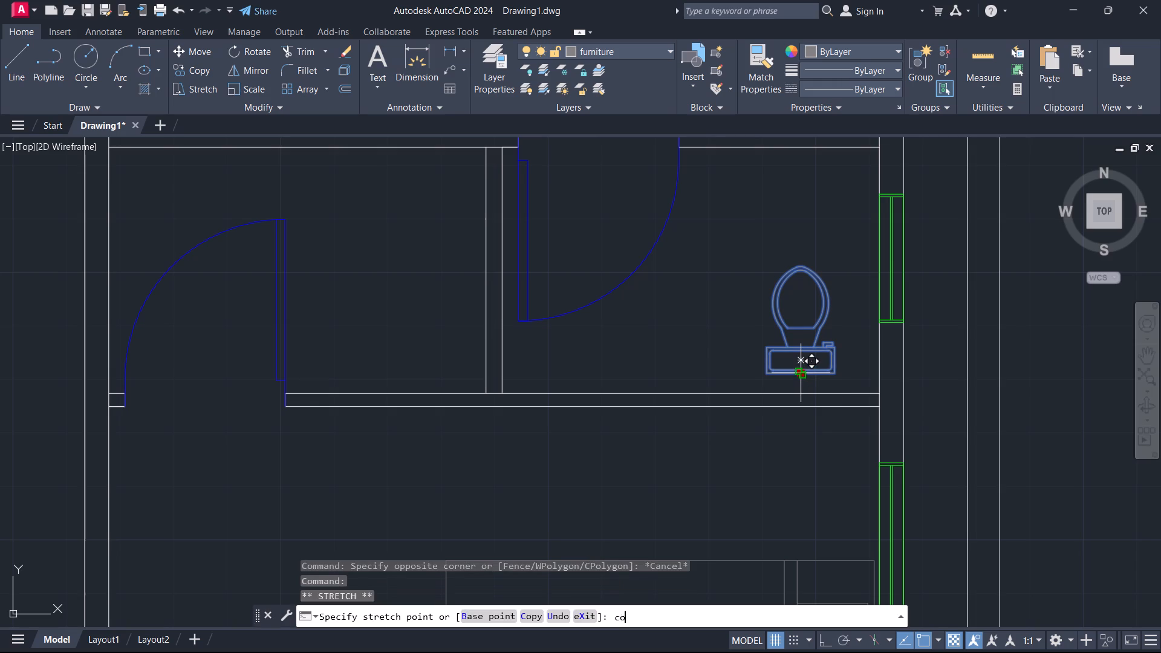
{"action": "left_click", "coordinate": [799, 375]}
{"action": "left_click", "coordinate": [402, 288]}
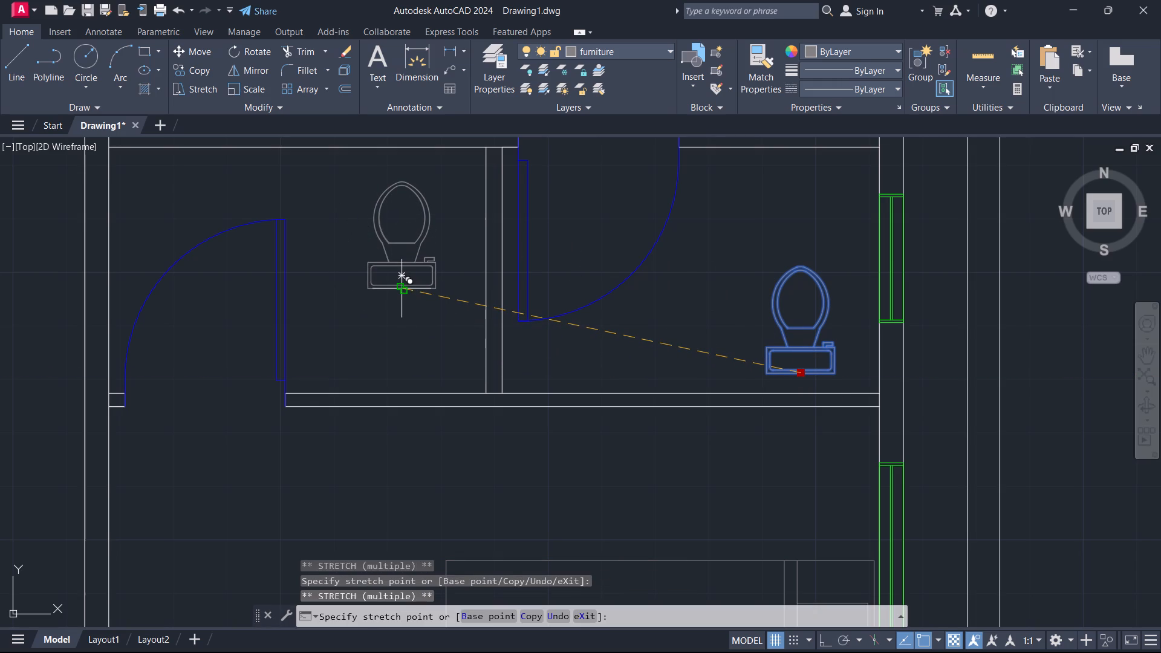
{"action": "key", "text": "Escape"}
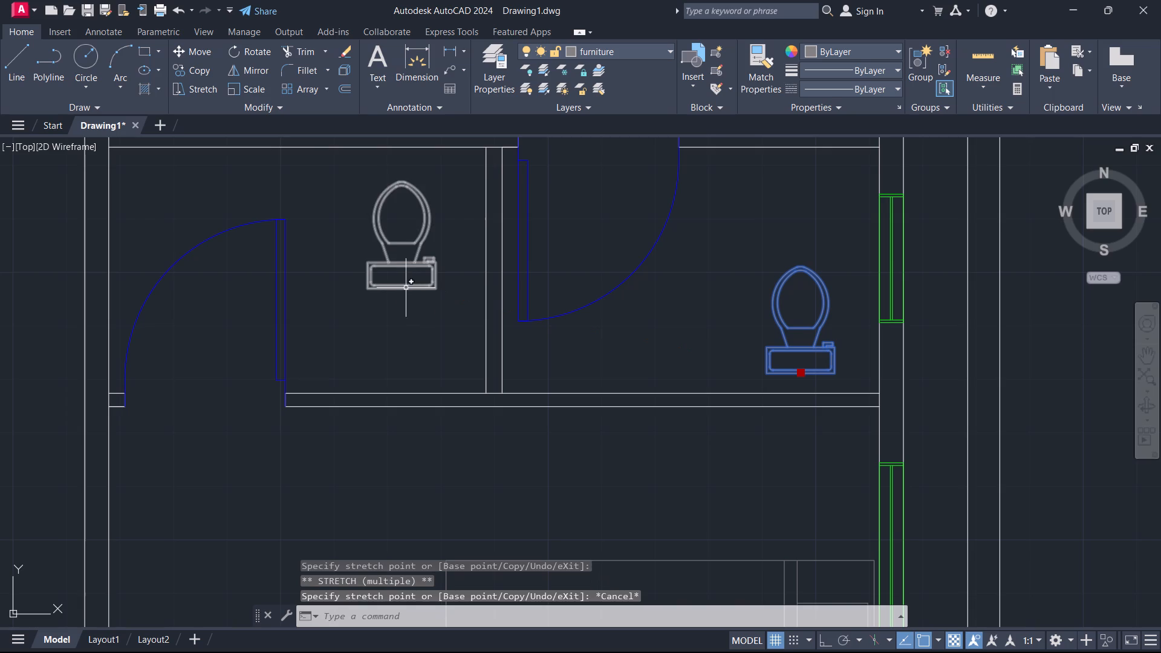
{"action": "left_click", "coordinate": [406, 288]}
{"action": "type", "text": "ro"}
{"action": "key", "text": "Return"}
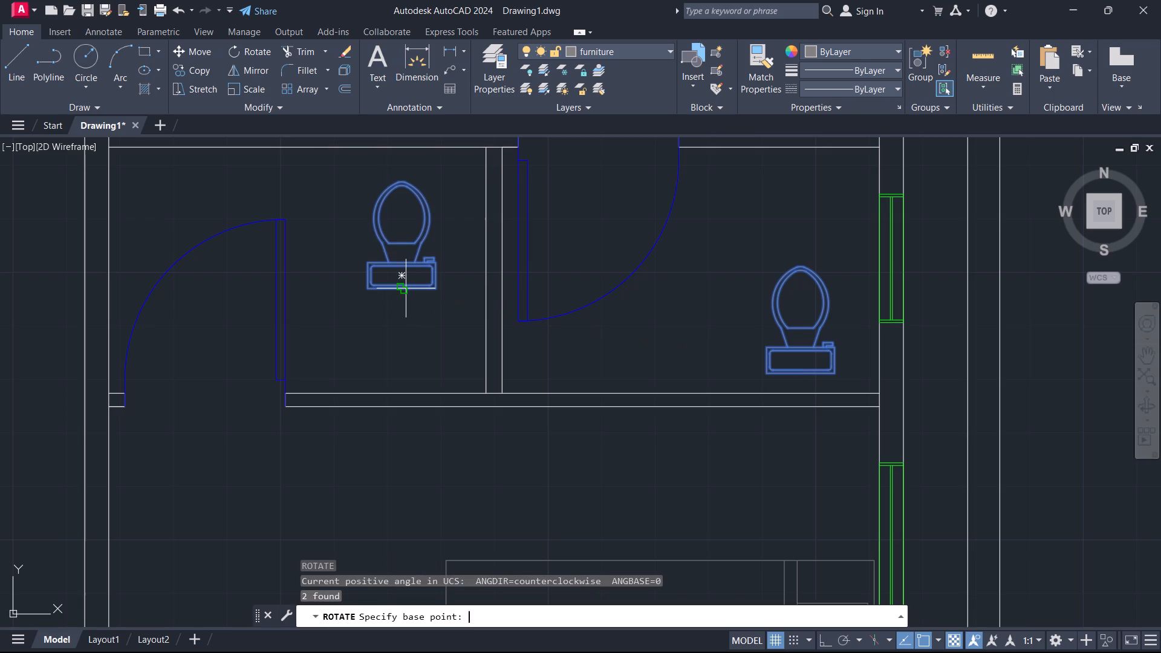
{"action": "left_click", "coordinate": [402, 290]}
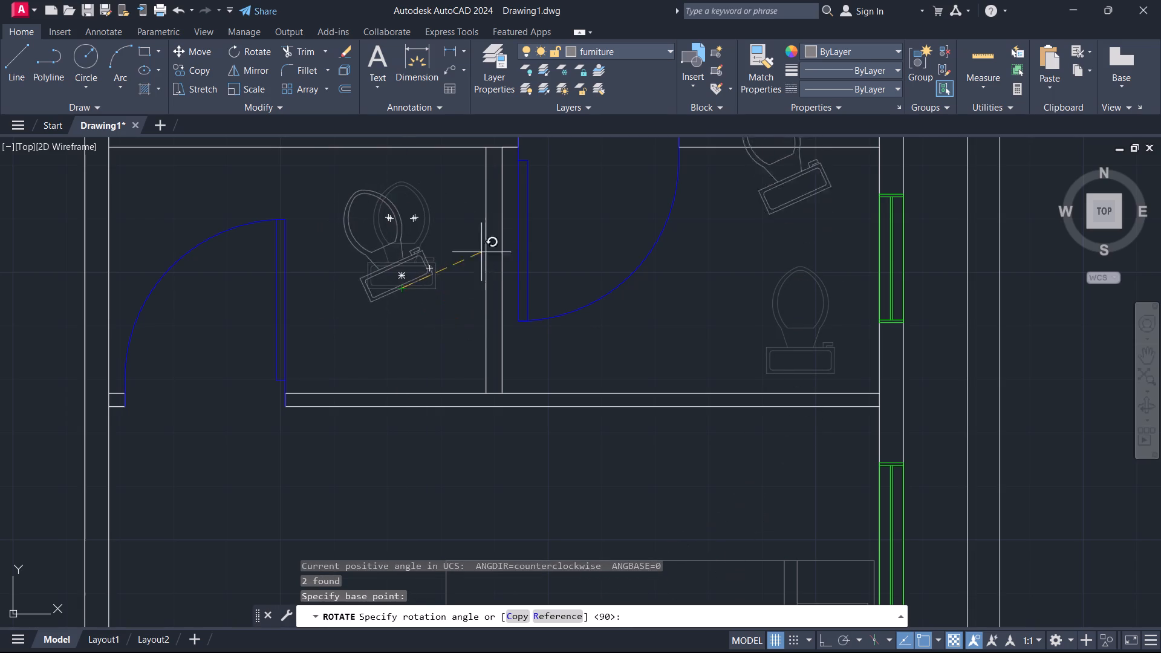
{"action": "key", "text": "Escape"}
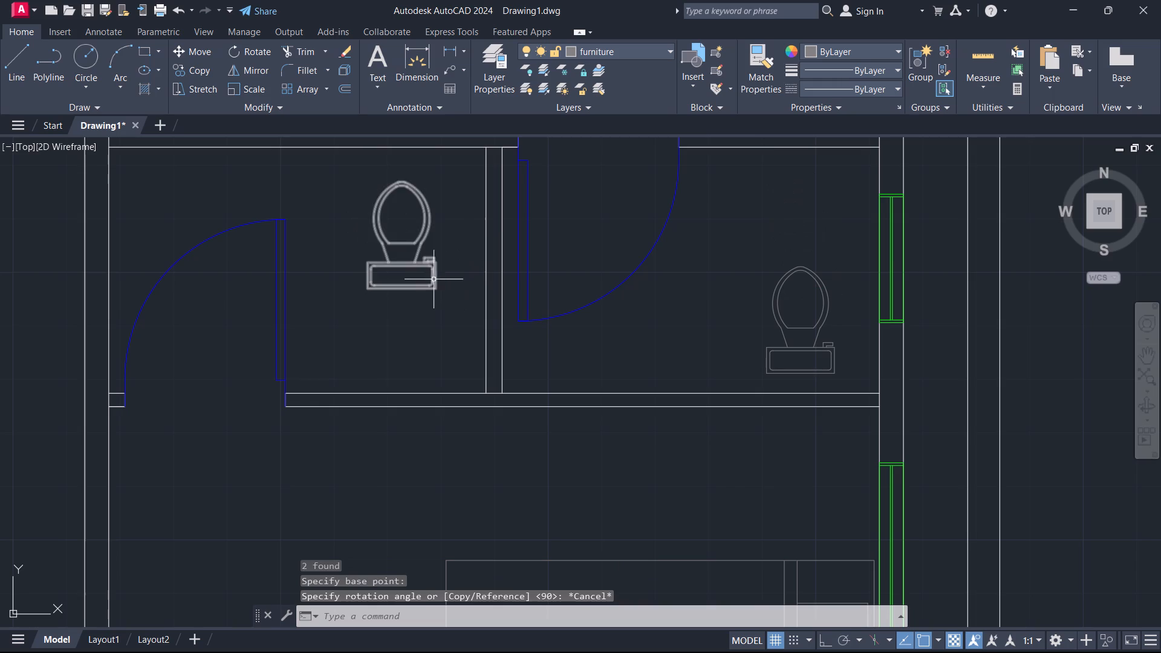
Rotate only the west bathroom's toilet 180° about its tank centre with ortho on, so the bowl faces south.
{"action": "left_click", "coordinate": [417, 290]}
{"action": "key", "text": "r"}
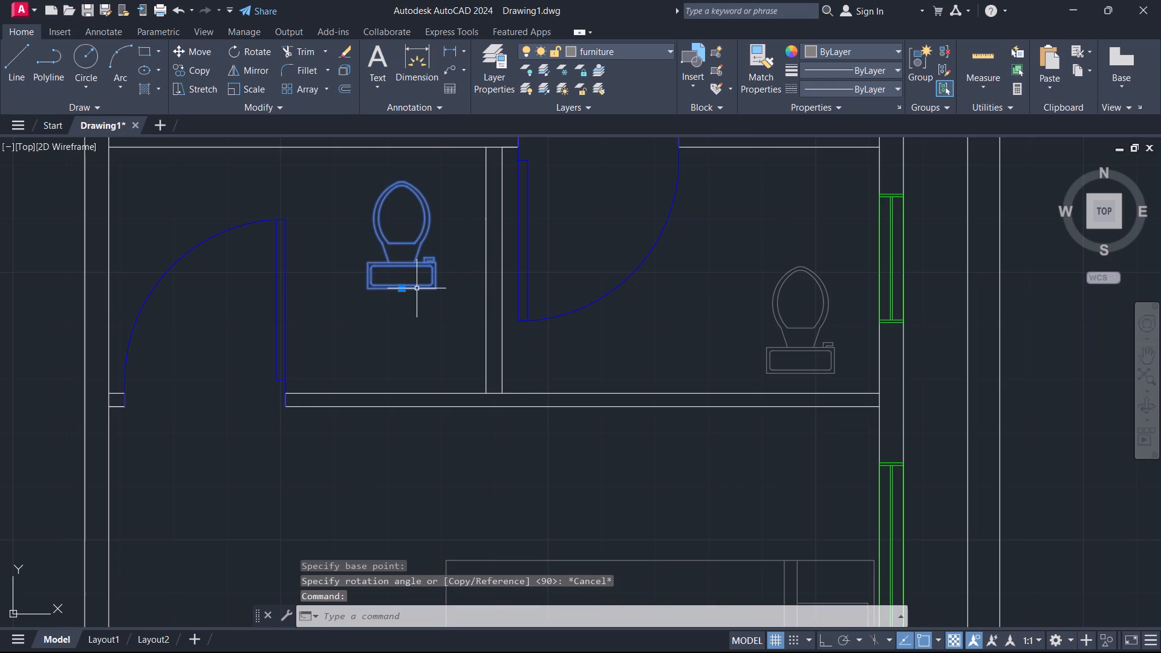
{"action": "key", "text": "o"}
{"action": "key", "text": "Return"}
{"action": "left_click", "coordinate": [402, 273]}
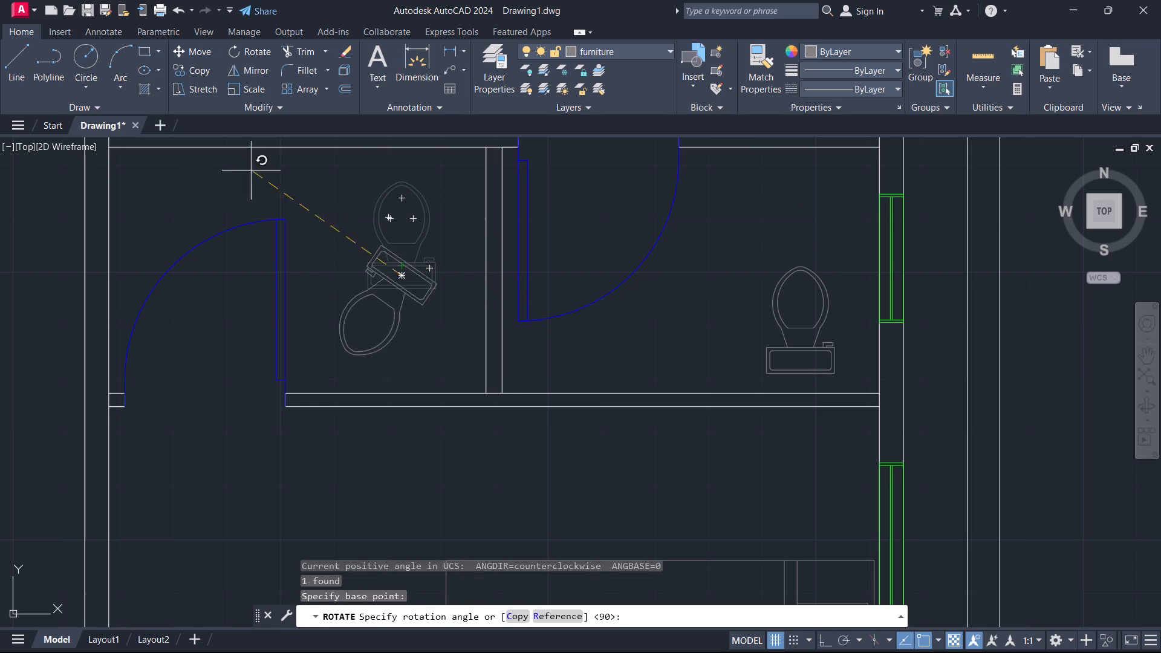
{"action": "key", "text": "F8"}
{"action": "left_click", "coordinate": [57, 281]}
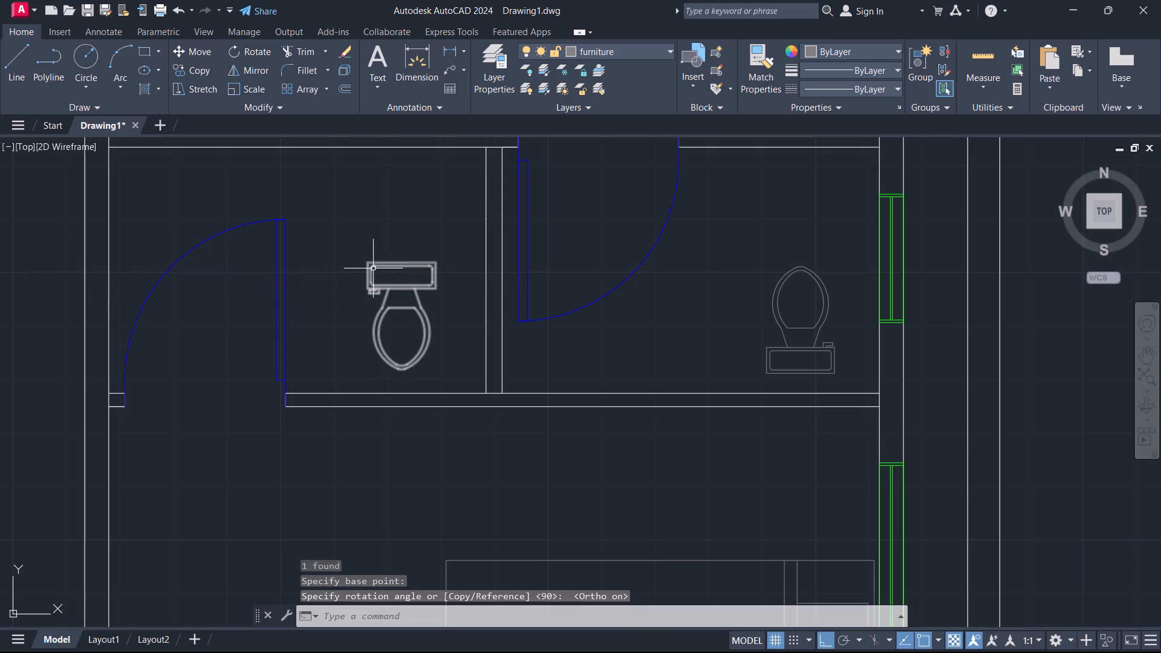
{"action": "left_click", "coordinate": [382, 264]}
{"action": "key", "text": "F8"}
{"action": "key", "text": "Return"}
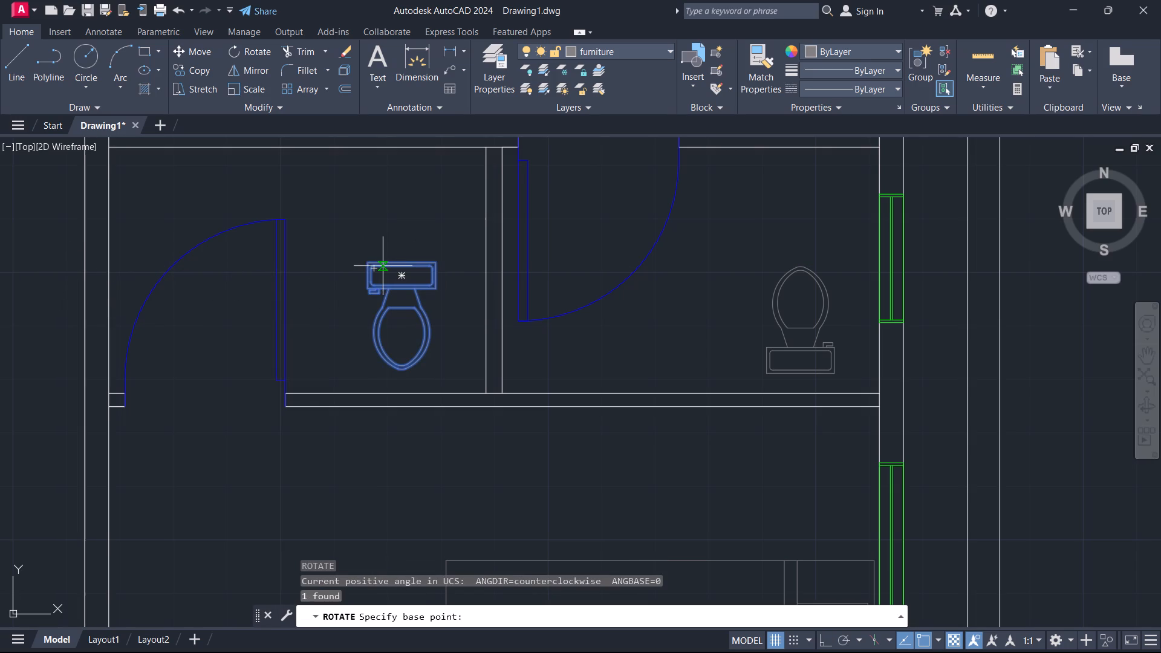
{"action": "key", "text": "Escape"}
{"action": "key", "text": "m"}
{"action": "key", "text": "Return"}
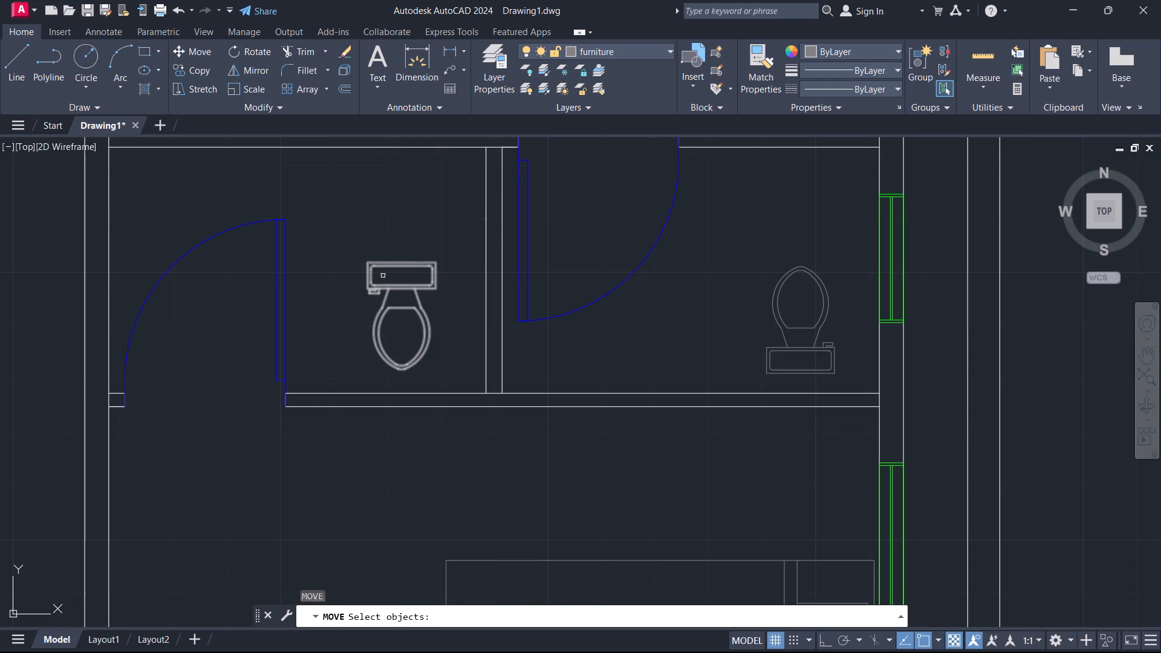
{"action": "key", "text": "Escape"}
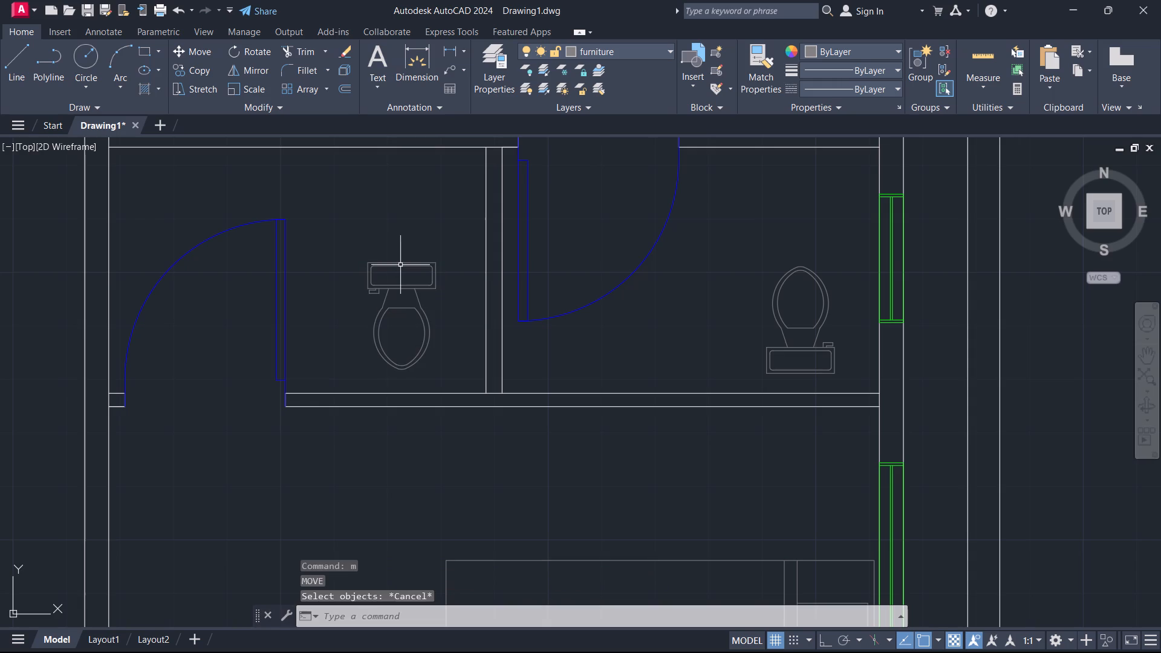
Move the west bathroom's toilet northeast from its tank centre, close to the north wall and the partition wall.
{"action": "left_click", "coordinate": [398, 264]}
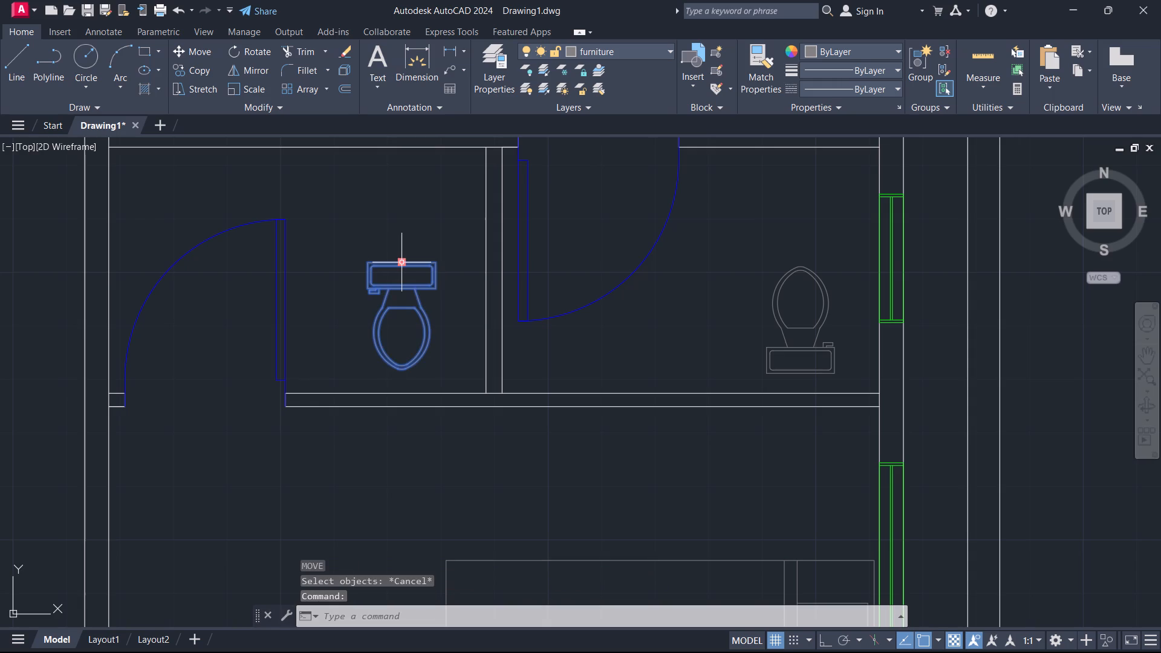
{"action": "type", "text": "m"}
{"action": "key", "text": "space"}
{"action": "left_click", "coordinate": [403, 276]}
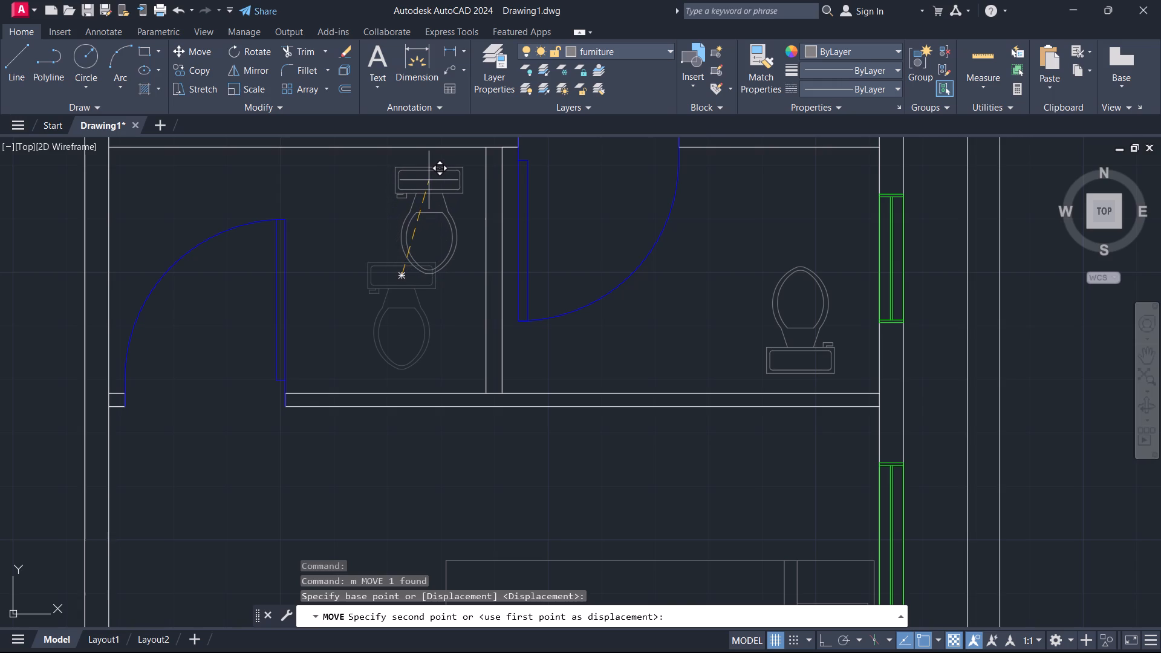
{"action": "left_click", "coordinate": [428, 179]}
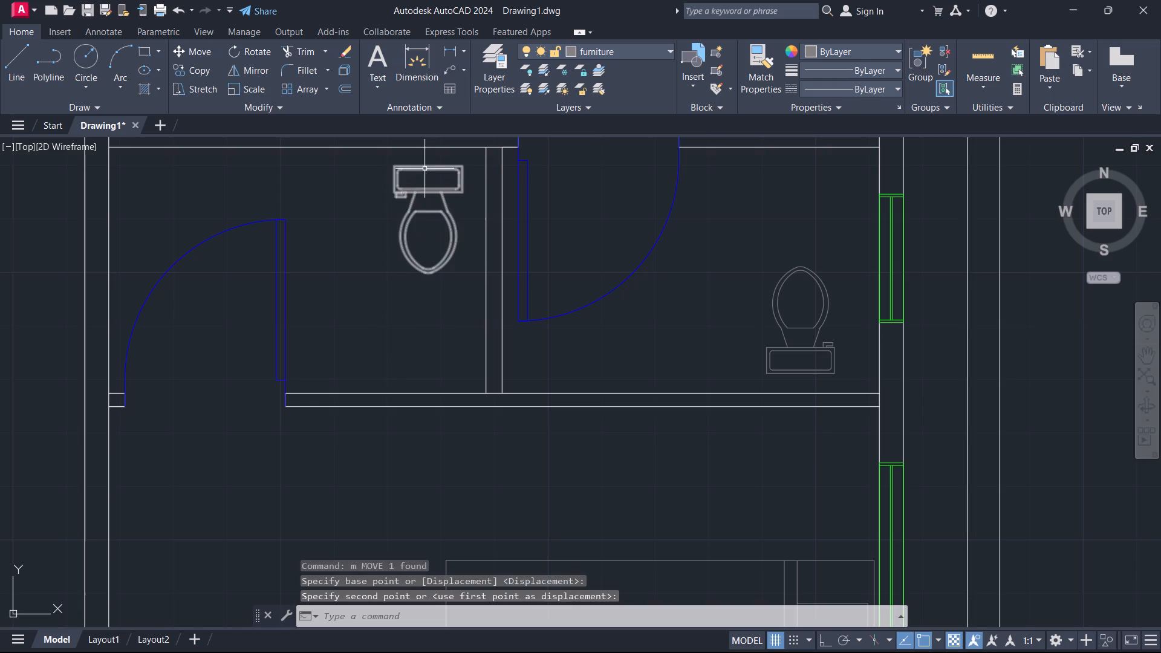
Copy the south-facing toilet from its tank into the narrow room at the plan's northeast corner, near the north and east walls.
{"action": "left_click", "coordinate": [424, 166]}
{"action": "type", "text": "co"}
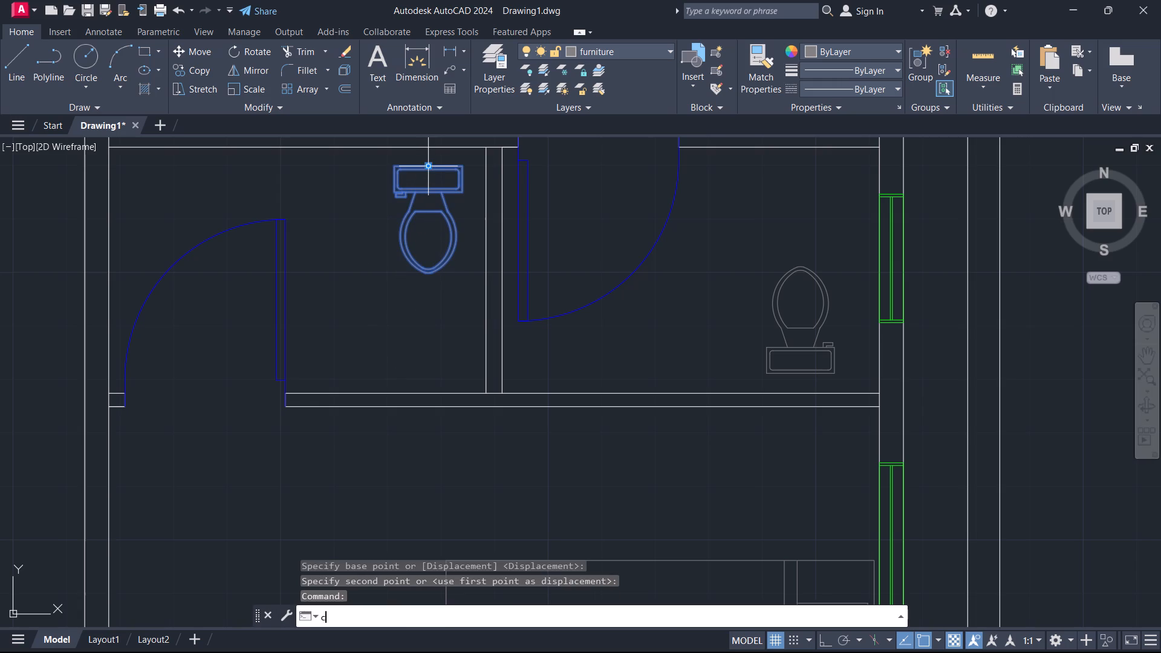
{"action": "key", "text": "Return"}
{"action": "left_click_drag", "start_coordinate": [423, 177], "coordinate": [421, 184]}
{"action": "scroll", "coordinate": [512, 282], "scroll_direction": "down", "scroll_amount": 3}
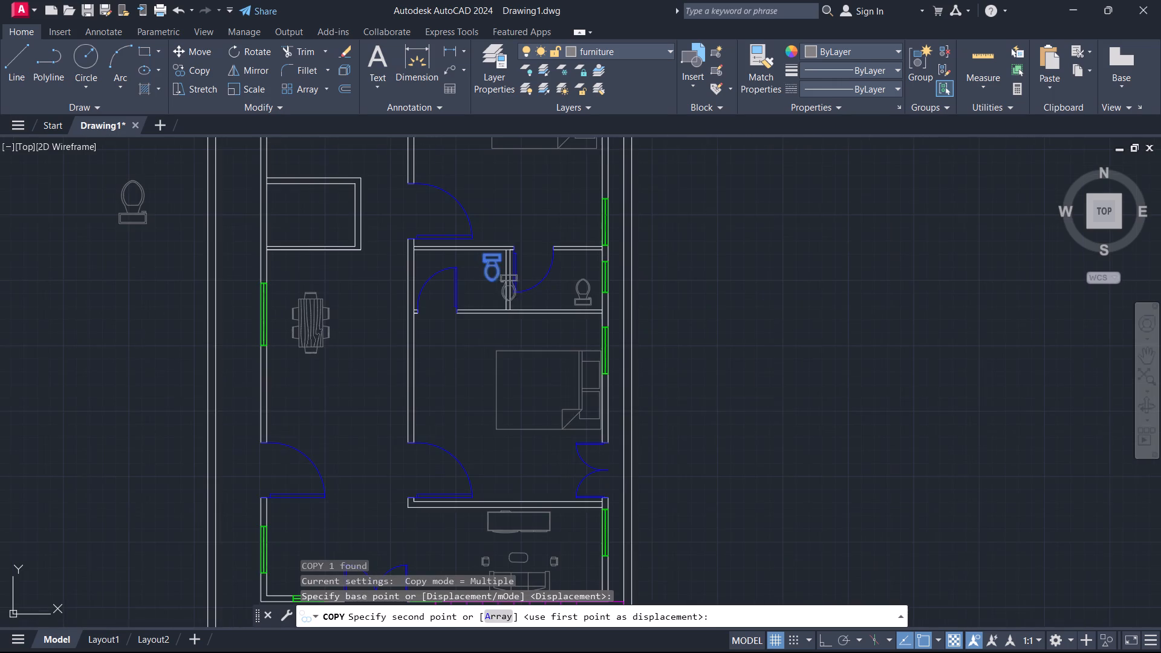
{"action": "middle_click_drag", "start_coordinate": [535, 210], "coordinate": [575, 450]}
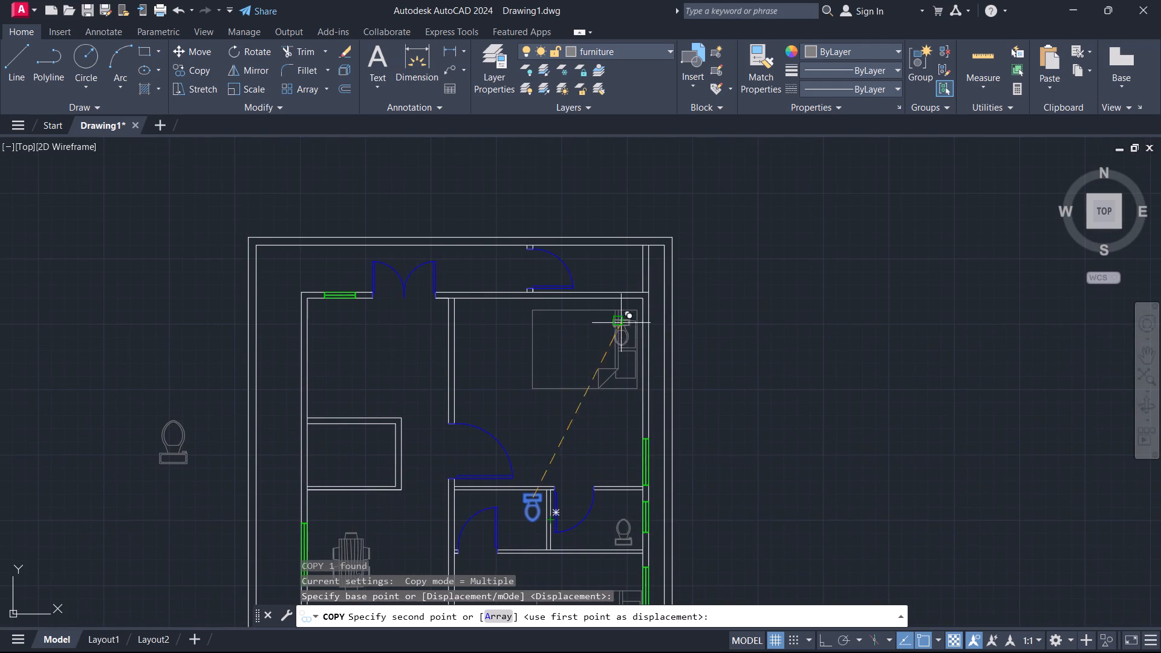
{"action": "scroll", "coordinate": [628, 267], "scroll_direction": "up", "scroll_amount": 4}
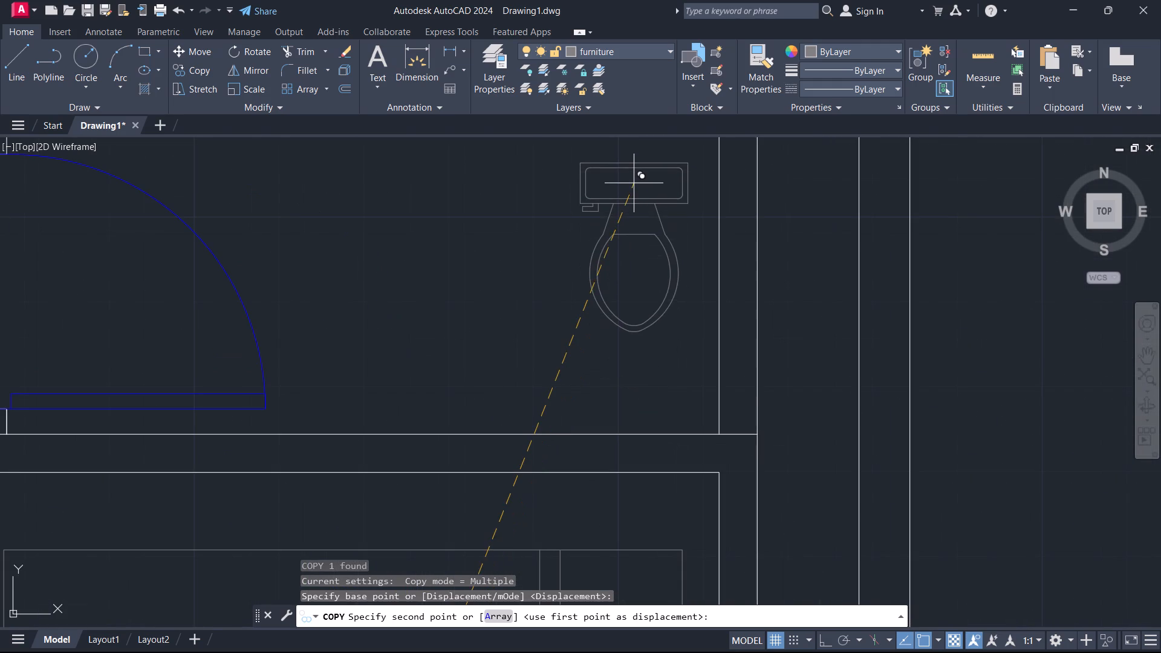
{"action": "scroll", "coordinate": [627, 193], "scroll_direction": "down", "scroll_amount": 1}
{"action": "middle_click_drag", "start_coordinate": [626, 195], "coordinate": [593, 282]}
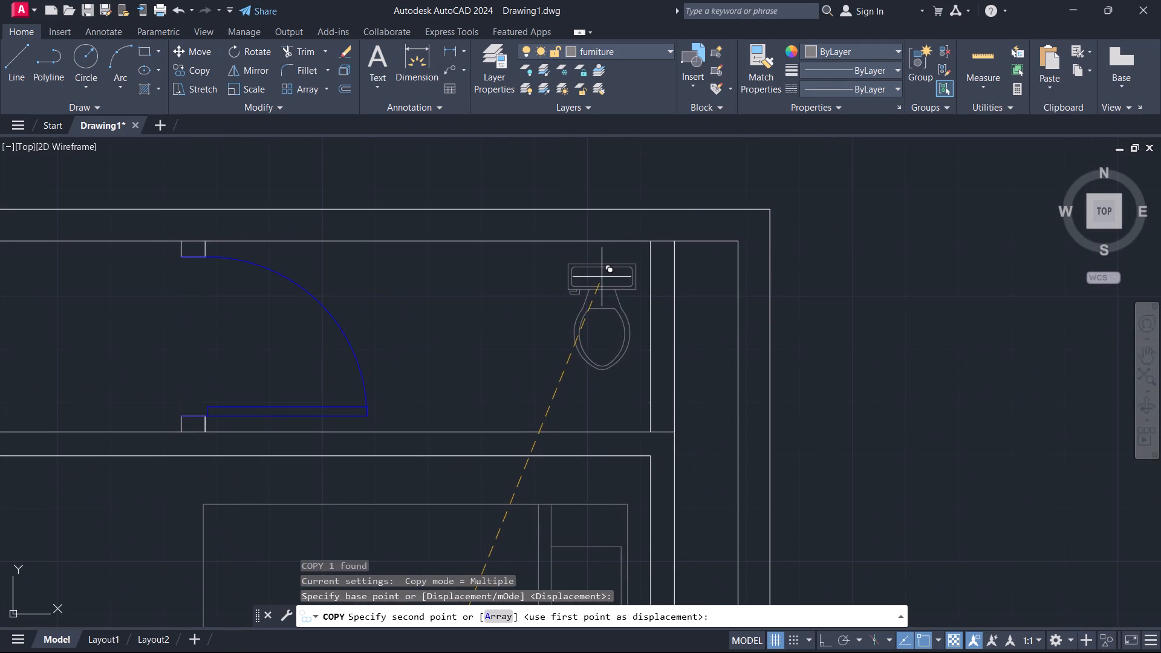
{"action": "left_click", "coordinate": [595, 284]}
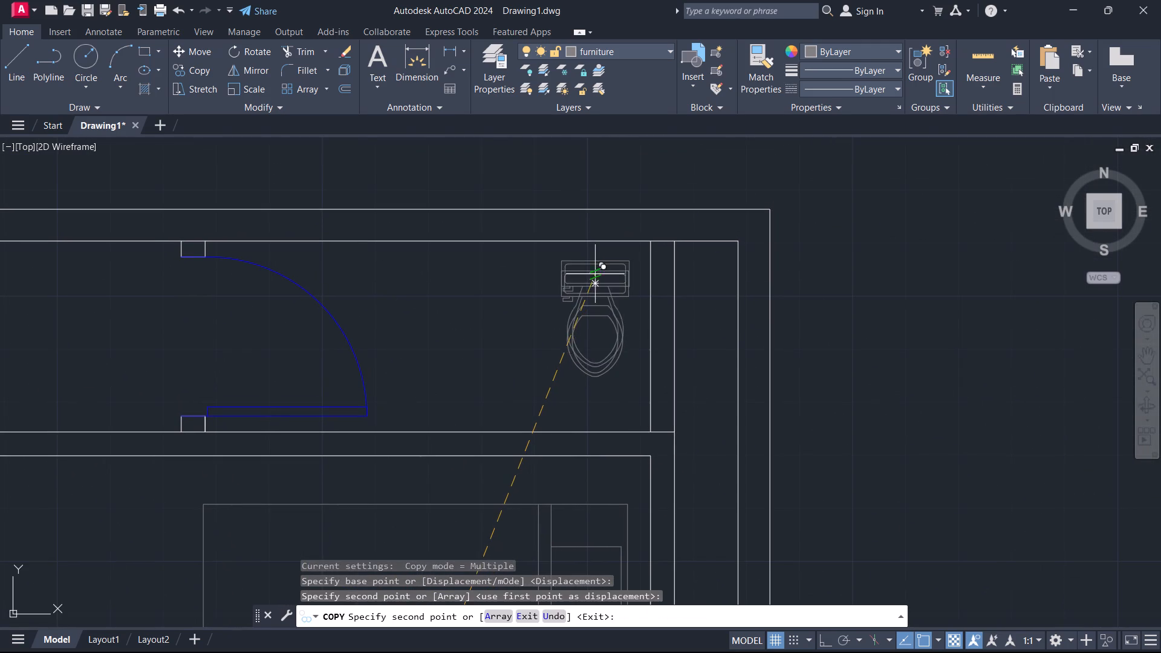
{"action": "key", "text": "Escape"}
Erase the original full-size toilet lying outside the plan to the west.
{"action": "scroll", "coordinate": [613, 262], "scroll_direction": "down", "scroll_amount": 5}
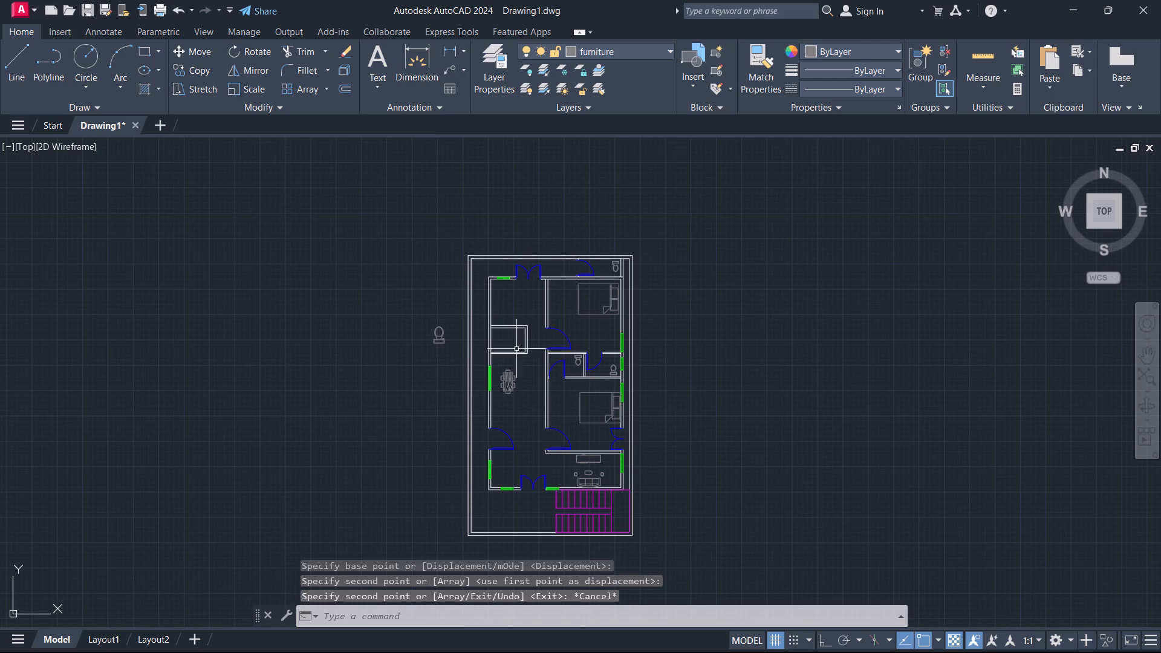
{"action": "left_click", "coordinate": [437, 327]}
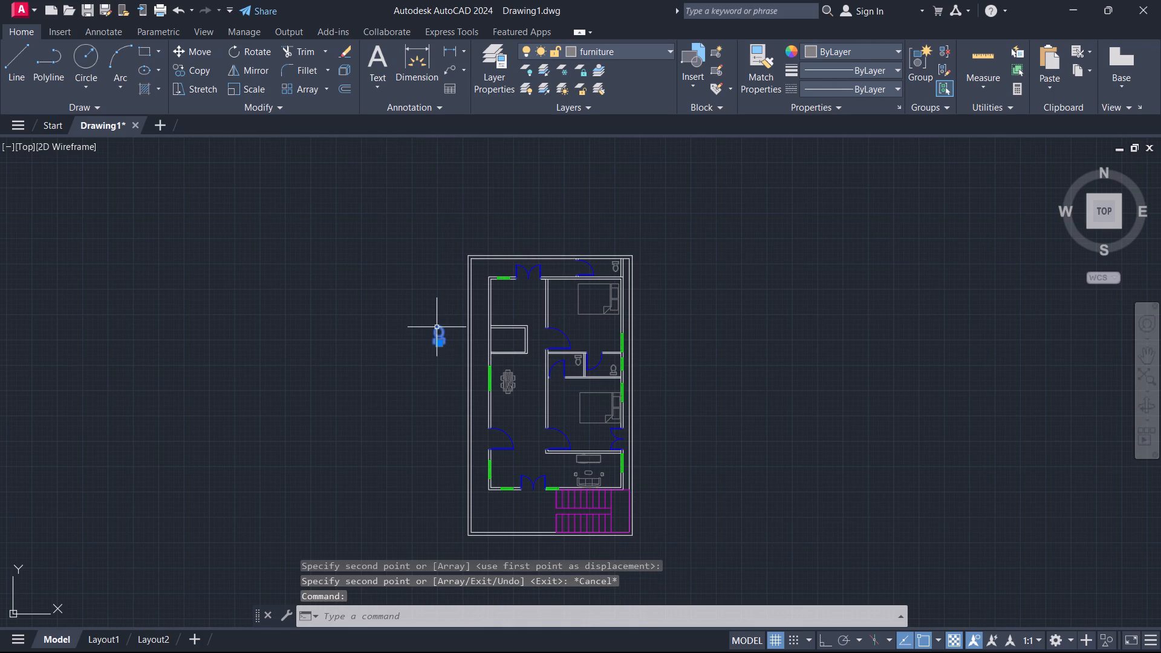
{"action": "key", "text": "e"}
{"action": "key", "text": "Return"}
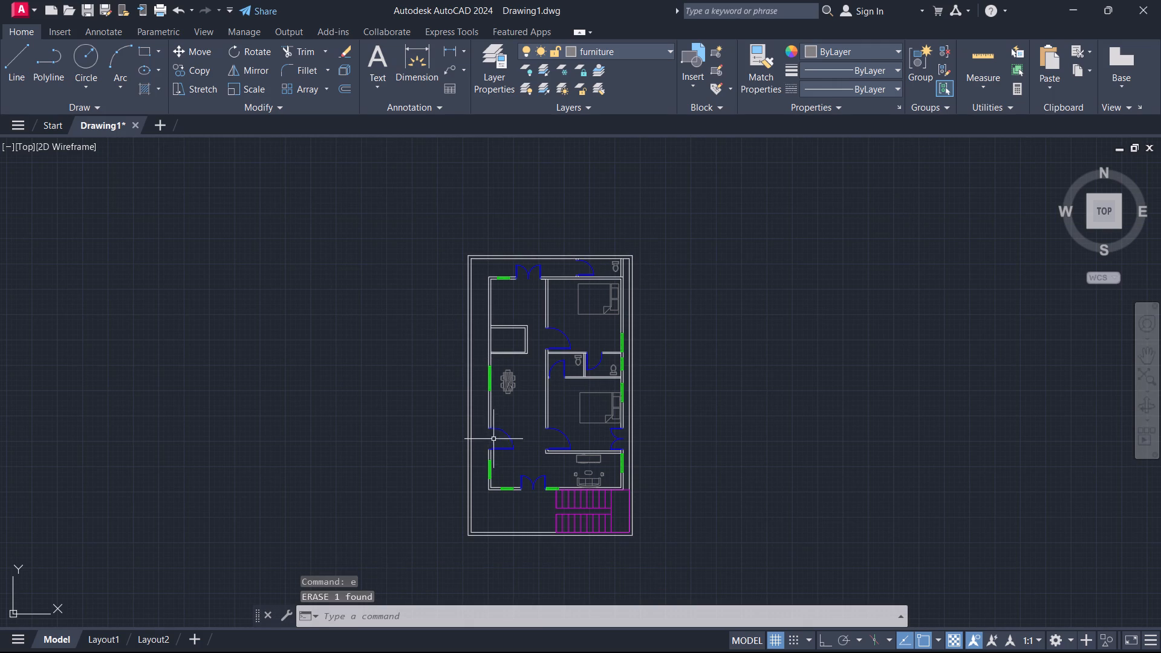
Move the dining set straight north from its table centre, closer to the small enclosed rectangle beside the west wall.
{"action": "scroll", "coordinate": [493, 386], "scroll_direction": "up", "scroll_amount": 3}
{"action": "left_click", "coordinate": [543, 371]}
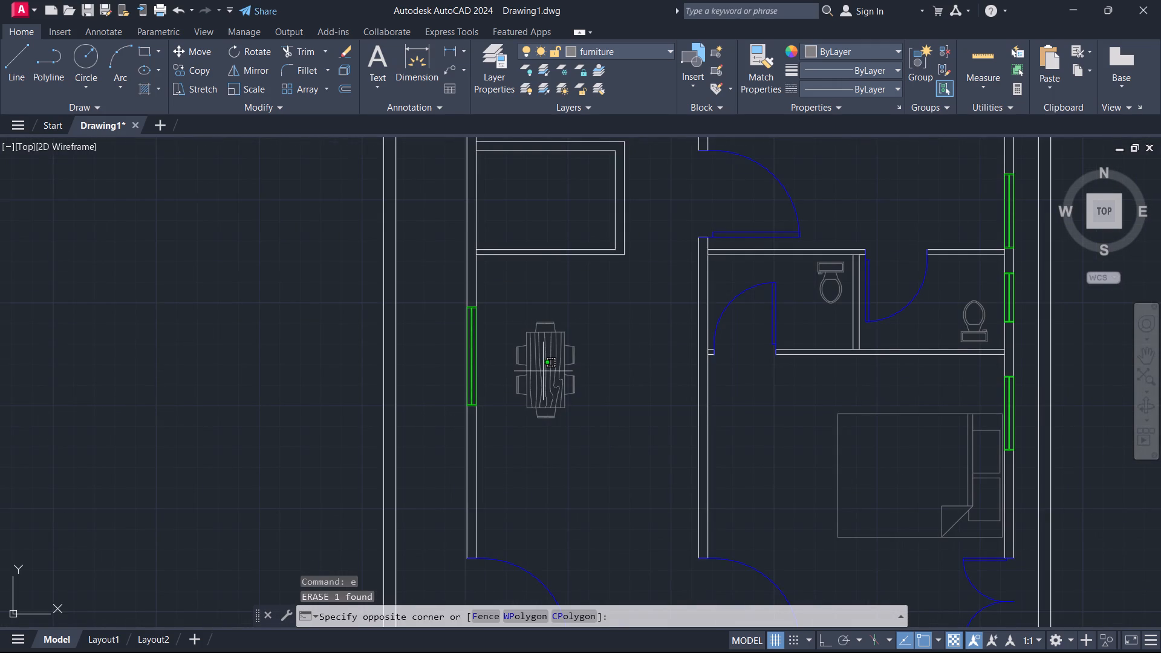
{"action": "left_click", "coordinate": [542, 374]}
{"action": "left_click", "coordinate": [570, 368]}
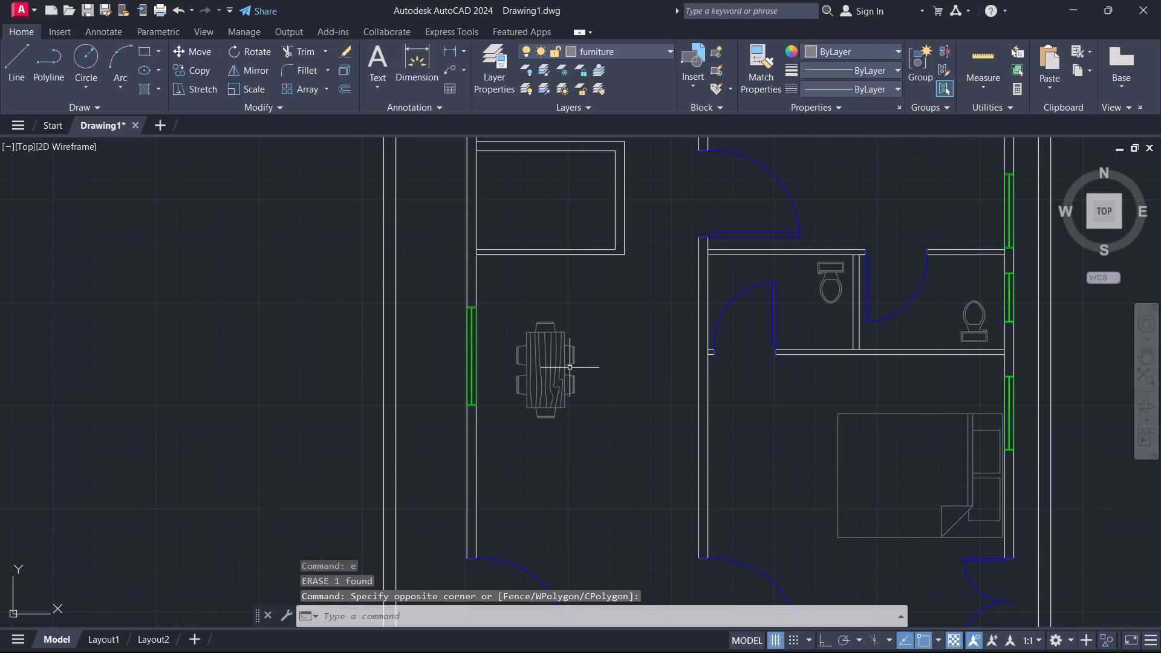
{"action": "left_click", "coordinate": [533, 385]}
{"action": "key", "text": "m"}
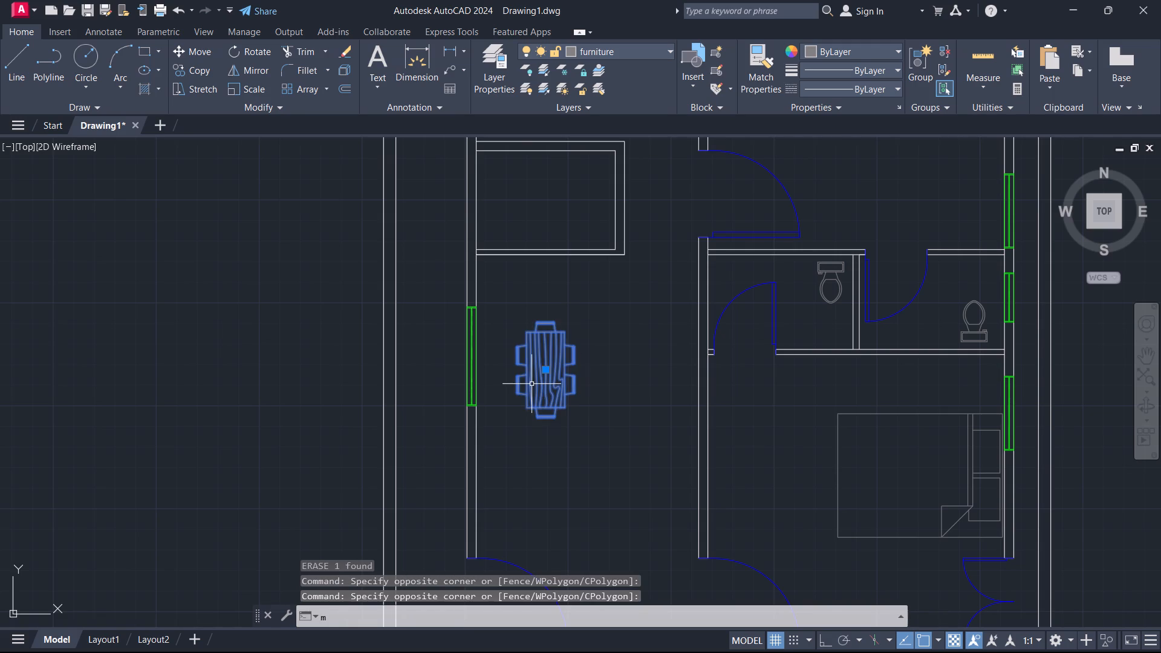
{"action": "key", "text": "Return"}
{"action": "left_click", "coordinate": [543, 368]}
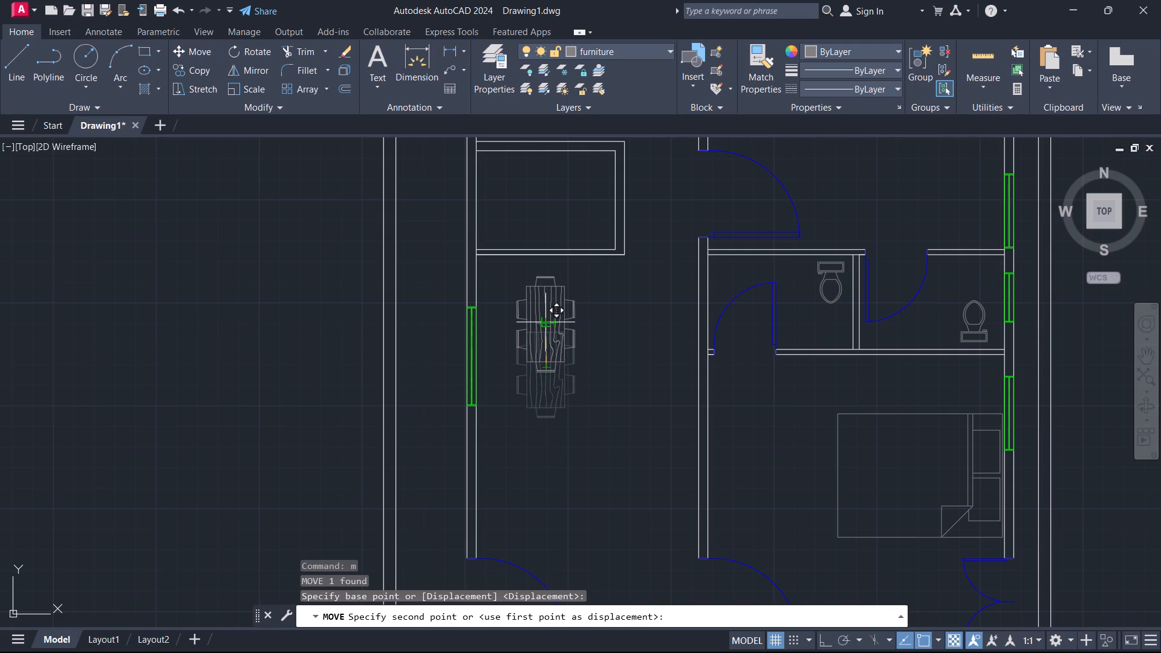
{"action": "left_click", "coordinate": [549, 318]}
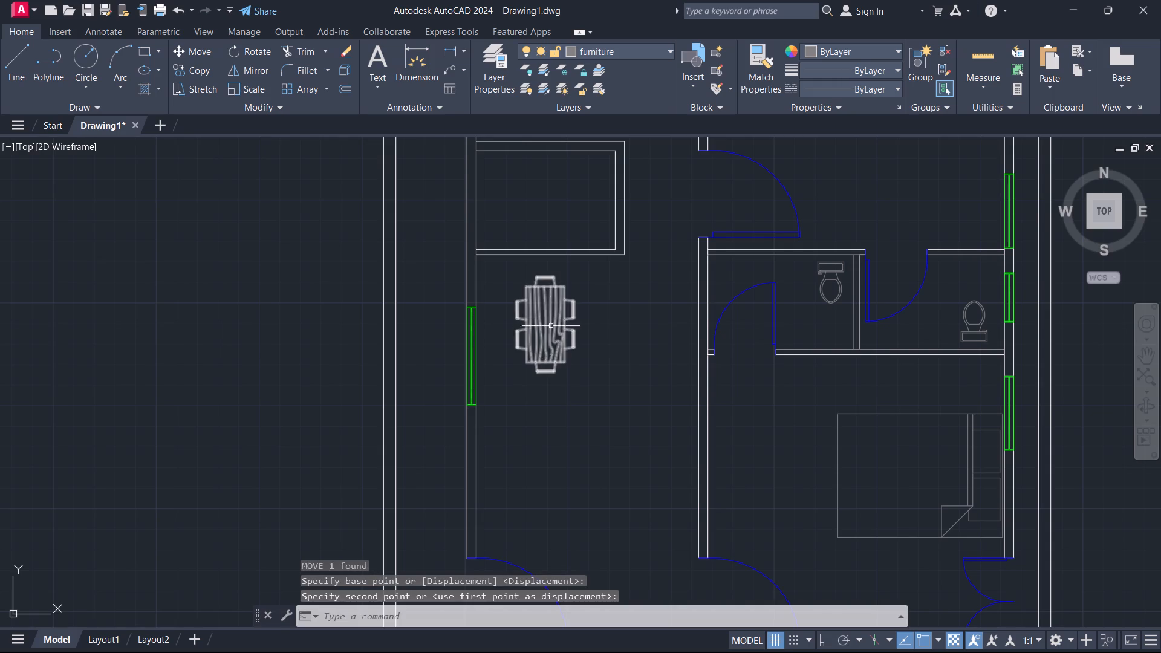
Make the text layer the current layer.
{"action": "scroll", "coordinate": [561, 322], "scroll_direction": "down", "scroll_amount": 2}
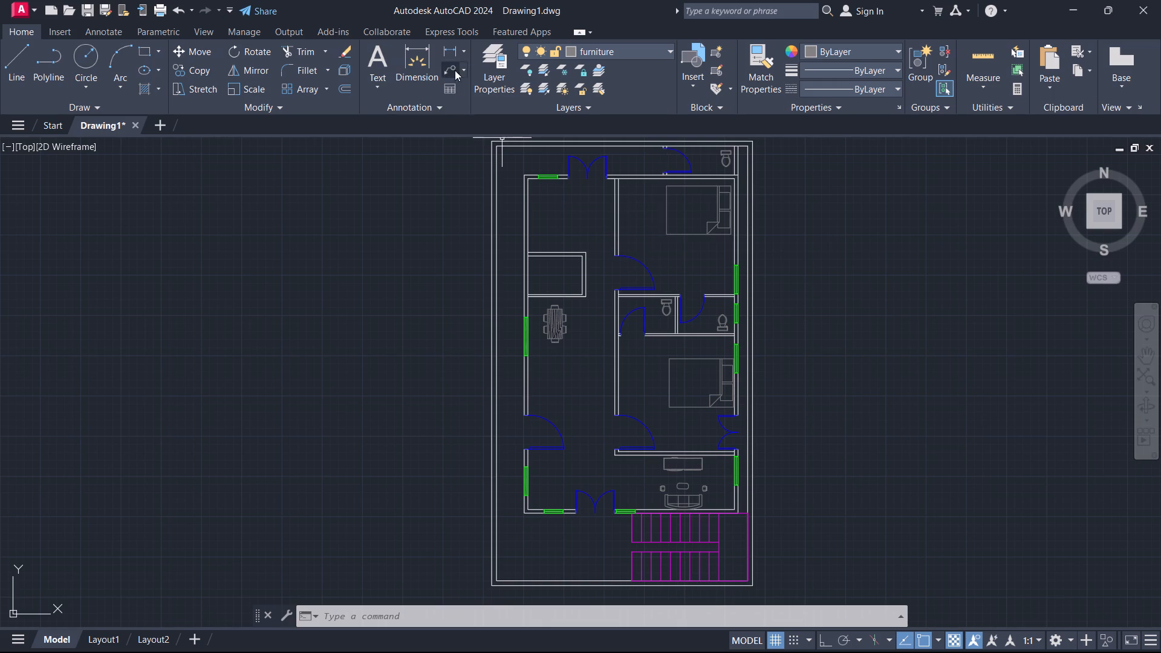
{"action": "left_click", "coordinate": [640, 51]}
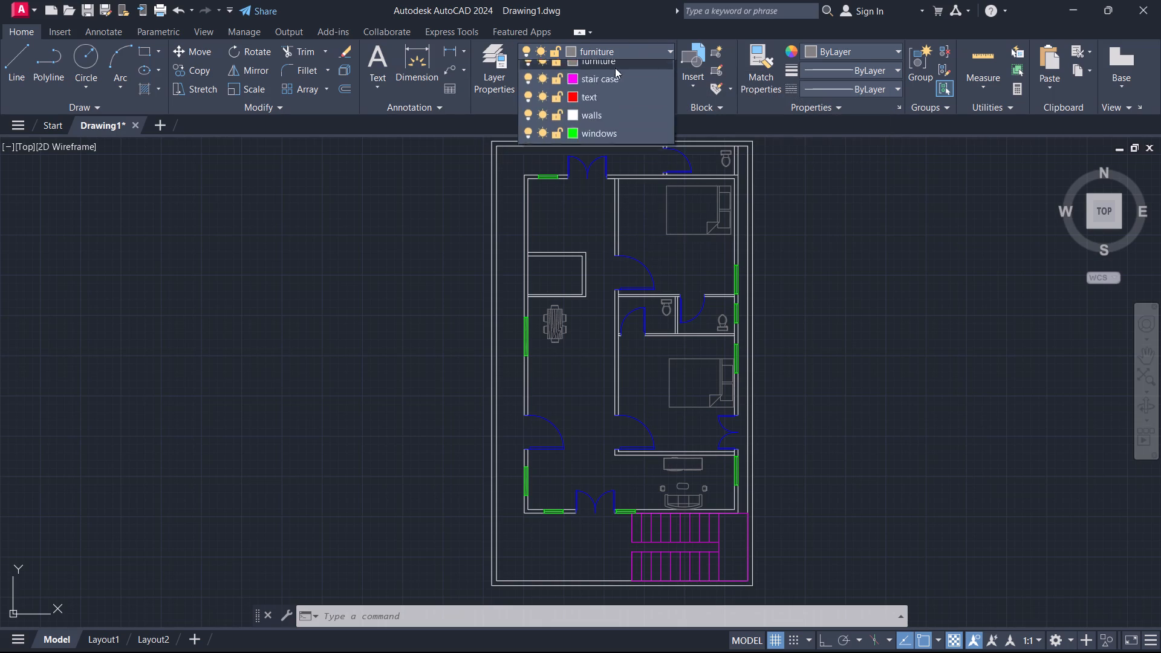
{"action": "left_click", "coordinate": [565, 159]}
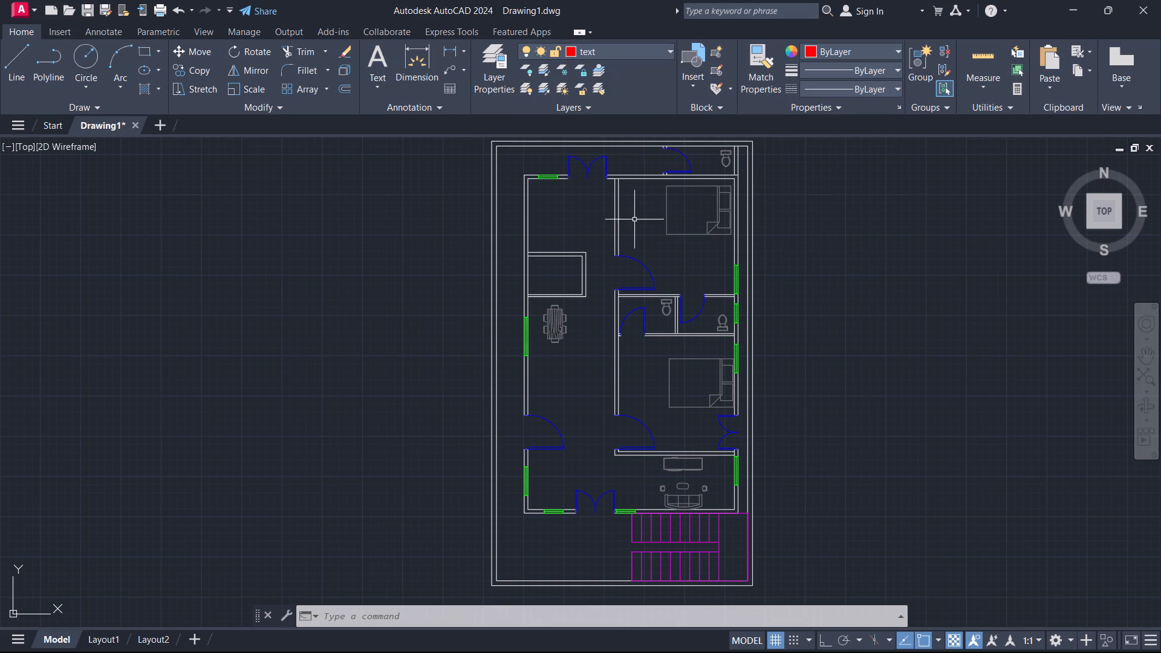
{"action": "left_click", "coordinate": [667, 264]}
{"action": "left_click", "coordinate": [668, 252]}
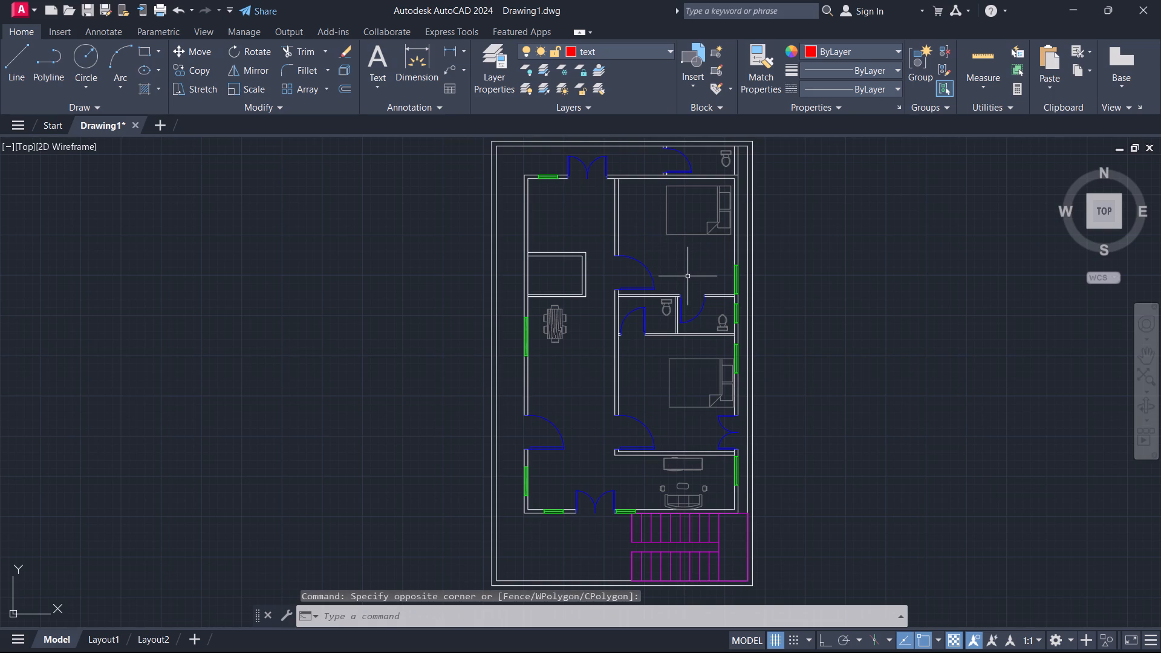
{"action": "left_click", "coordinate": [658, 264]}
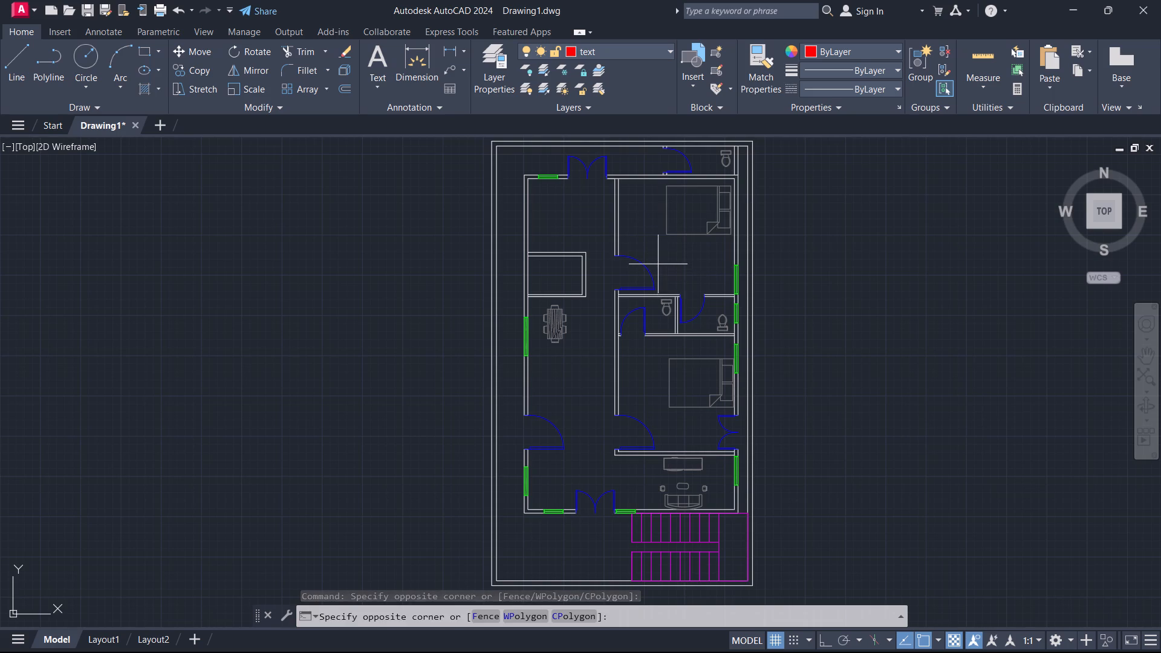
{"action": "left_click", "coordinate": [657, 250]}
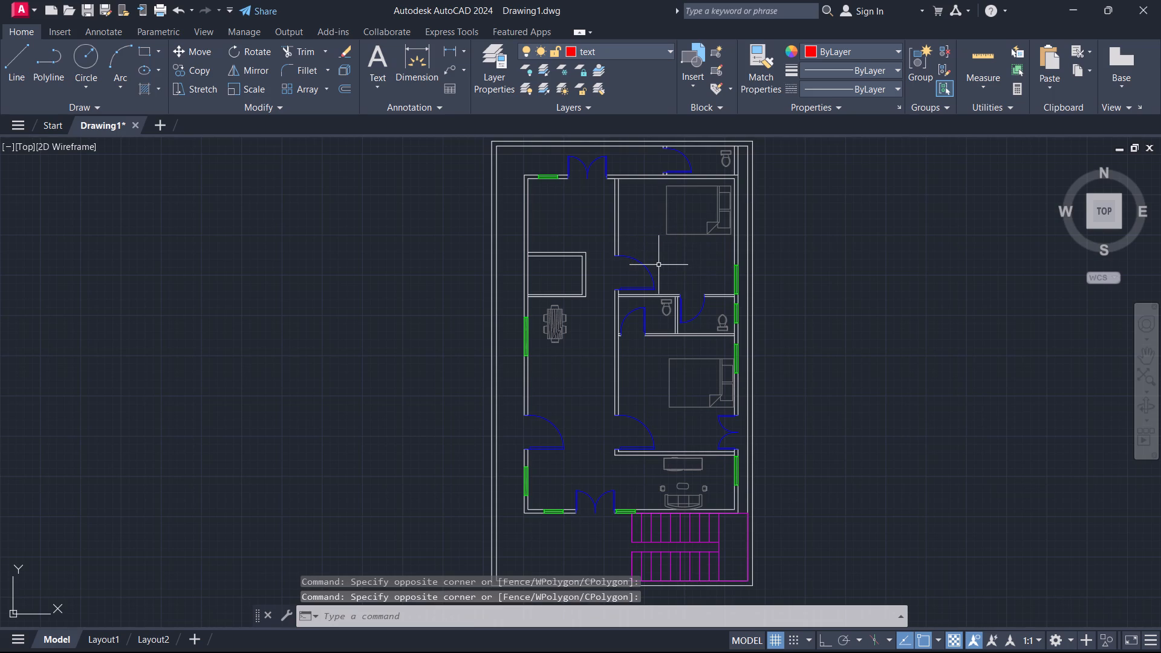
Add multiline text reading BEDROOM with 12'-0"X12'-0" on a second line, south of the bed in the northeast bedroom.
{"action": "type", "text": "mt"}
{"action": "key", "text": "Return"}
{"action": "left_click", "coordinate": [664, 263]}
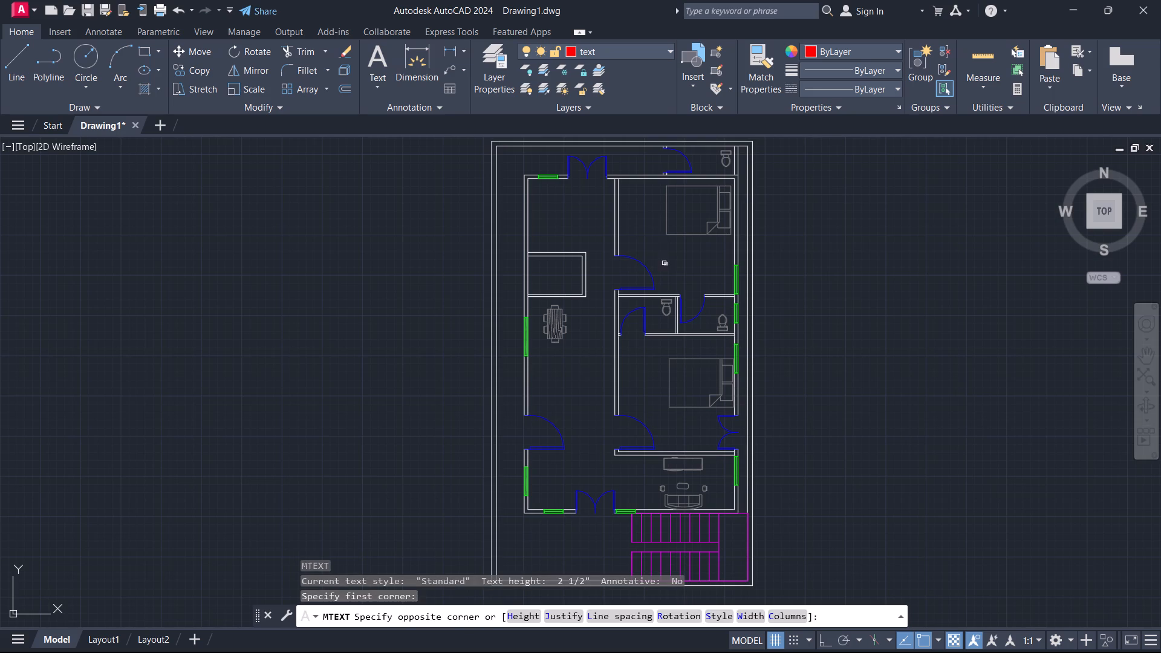
{"action": "left_click", "coordinate": [668, 248]}
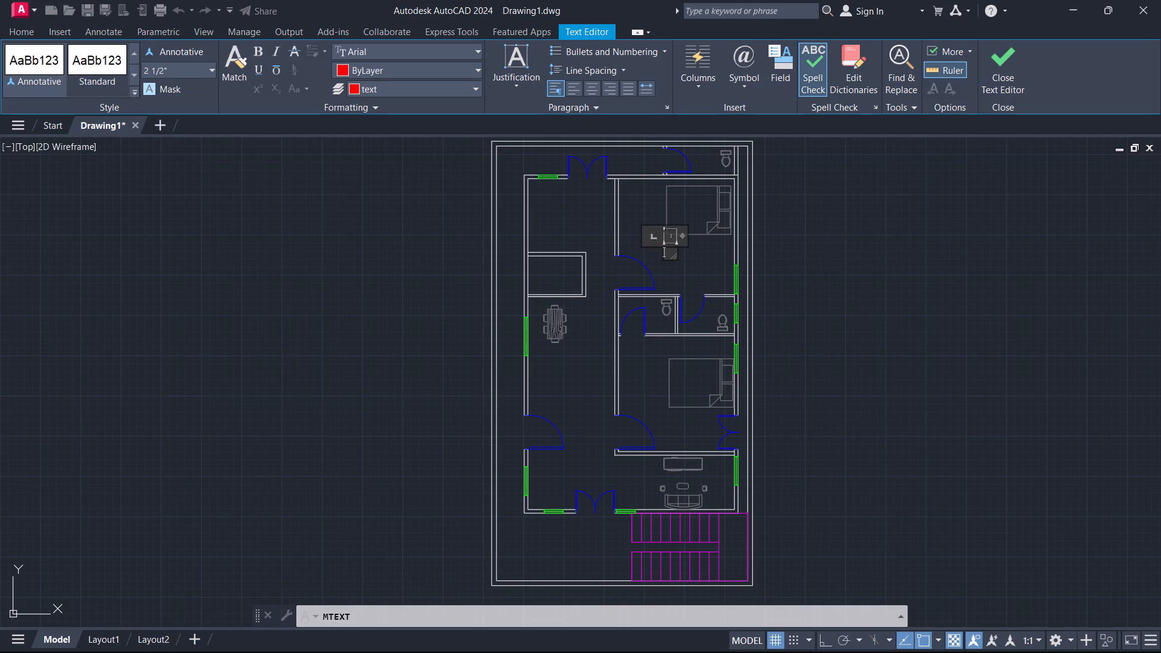
{"action": "type", "text": "BEDROOM"}
{"action": "key", "text": "Return"}
{"action": "type", "text": "12"}
{"action": "type", "text": "'-0\""}
{"action": "type", "text": "X12"}
{"action": "key", "text": "apostrophe"}
{"action": "key", "text": "minus"}
{"action": "key", "text": "0"}
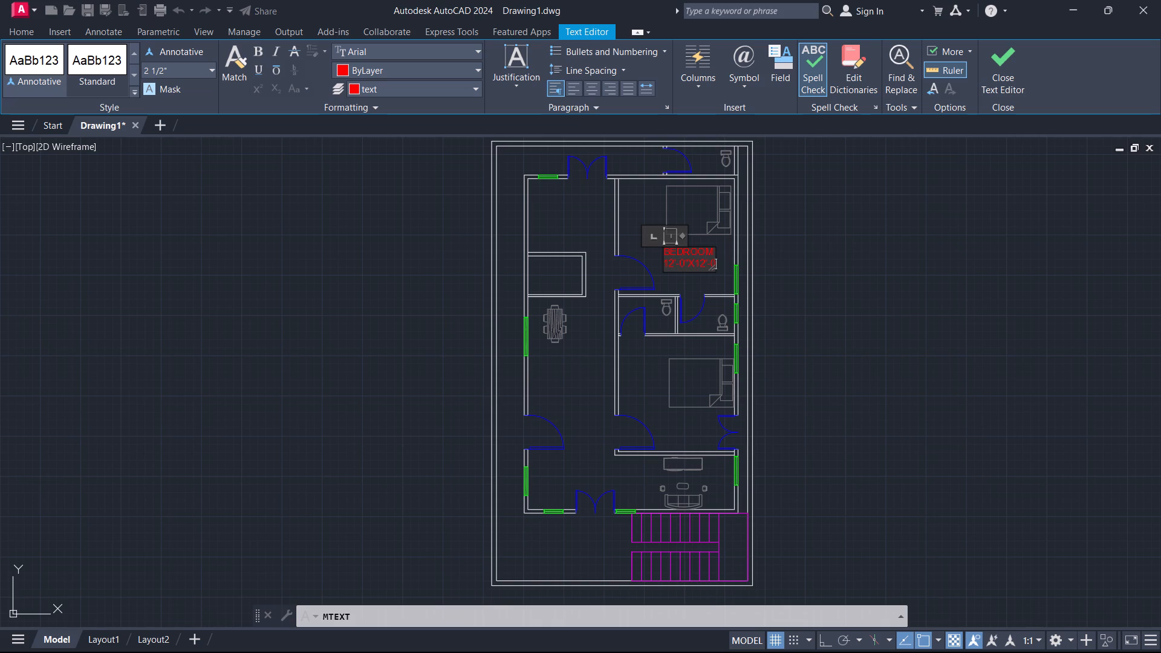
{"action": "key", "text": "shift+quotedbl"}
{"action": "left_click", "coordinate": [695, 281]}
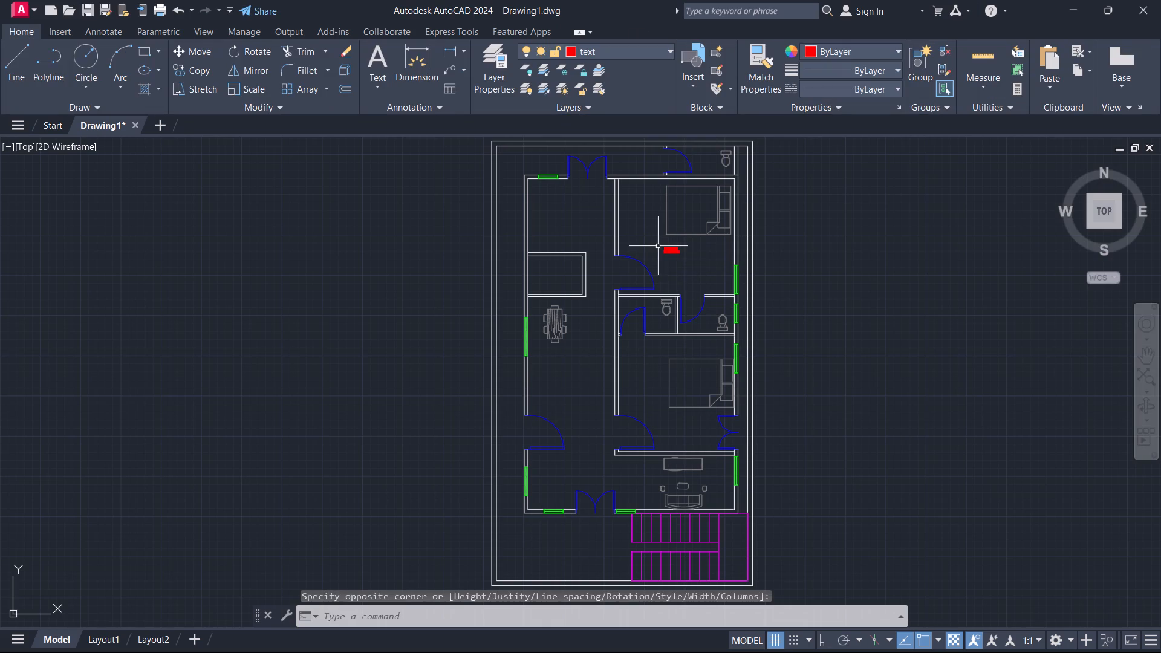
Scale the bedroom label up from its insertion point until its dimension line reaches the east wall.
{"action": "scroll", "coordinate": [655, 244], "scroll_direction": "up", "scroll_amount": 5}
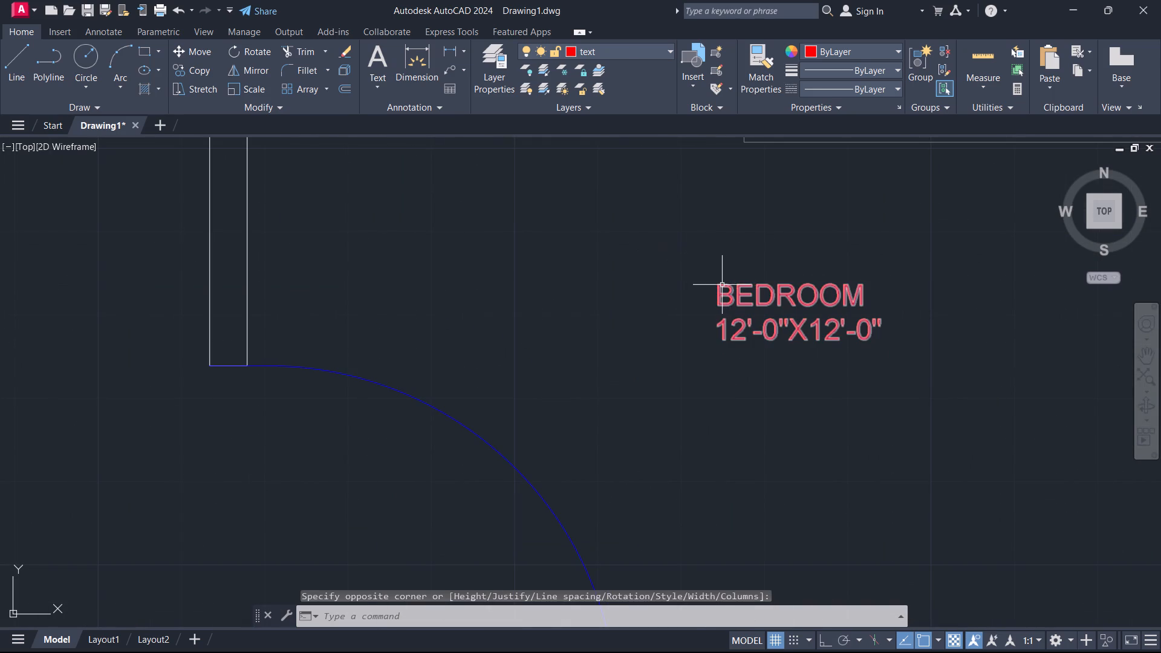
{"action": "left_click", "coordinate": [718, 282]}
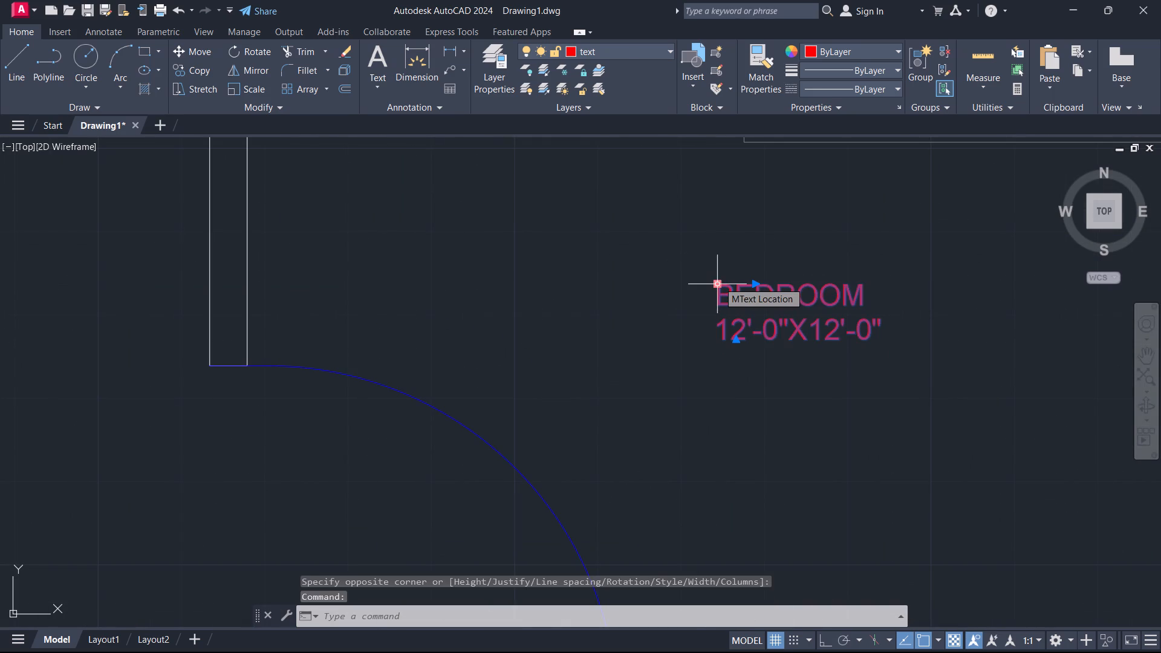
{"action": "type", "text": "SC"}
{"action": "key", "text": "Return"}
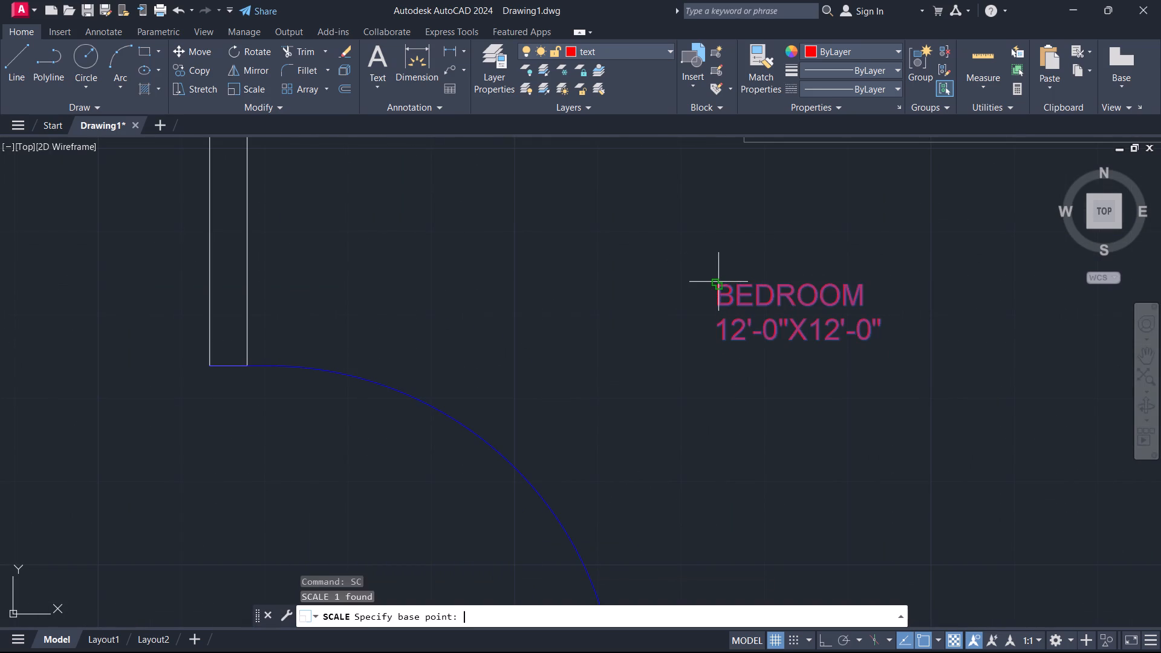
{"action": "left_click", "coordinate": [718, 282]}
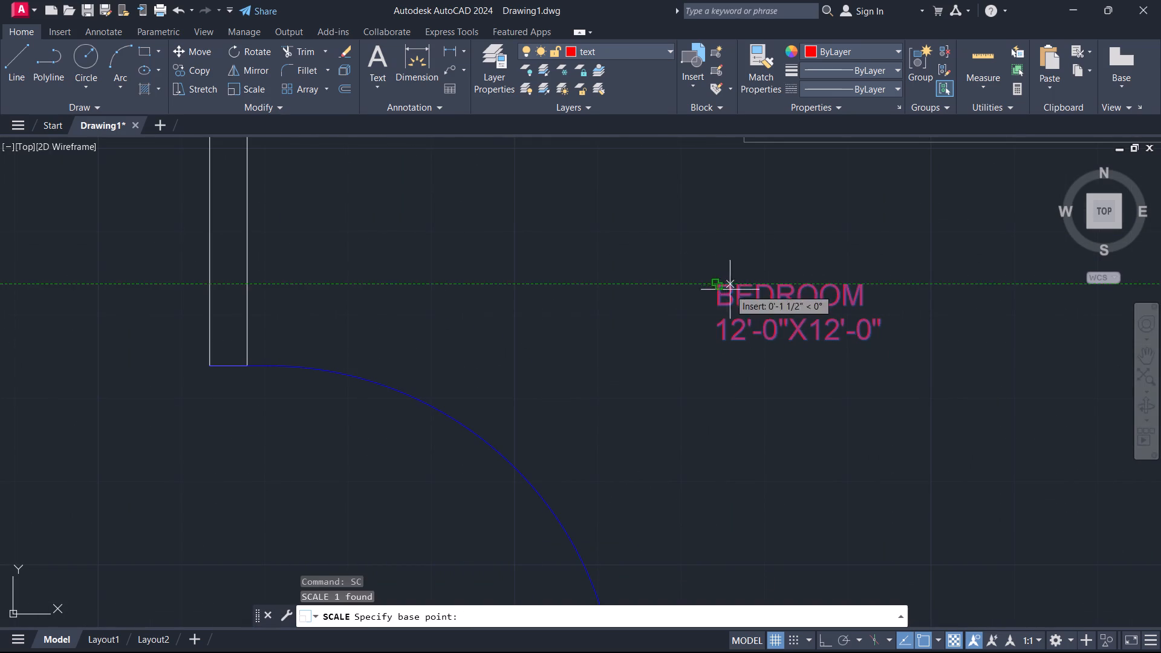
{"action": "left_click", "coordinate": [715, 281]}
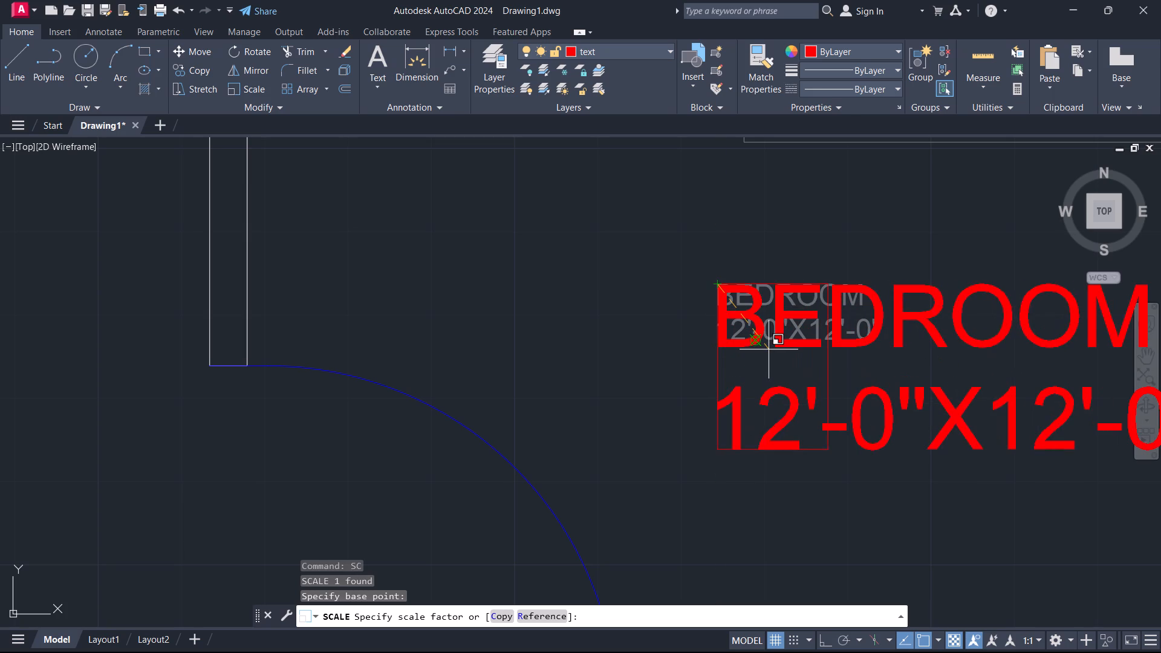
{"action": "scroll", "coordinate": [769, 349], "scroll_direction": "down", "scroll_amount": 2}
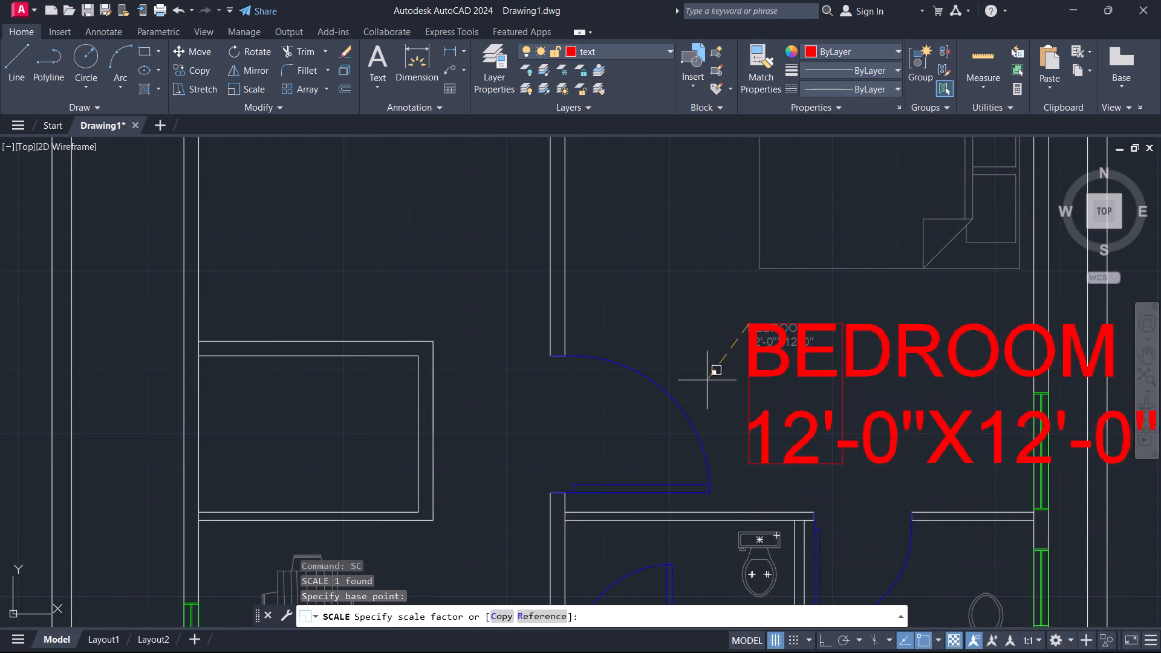
{"action": "left_click", "coordinate": [701, 334]}
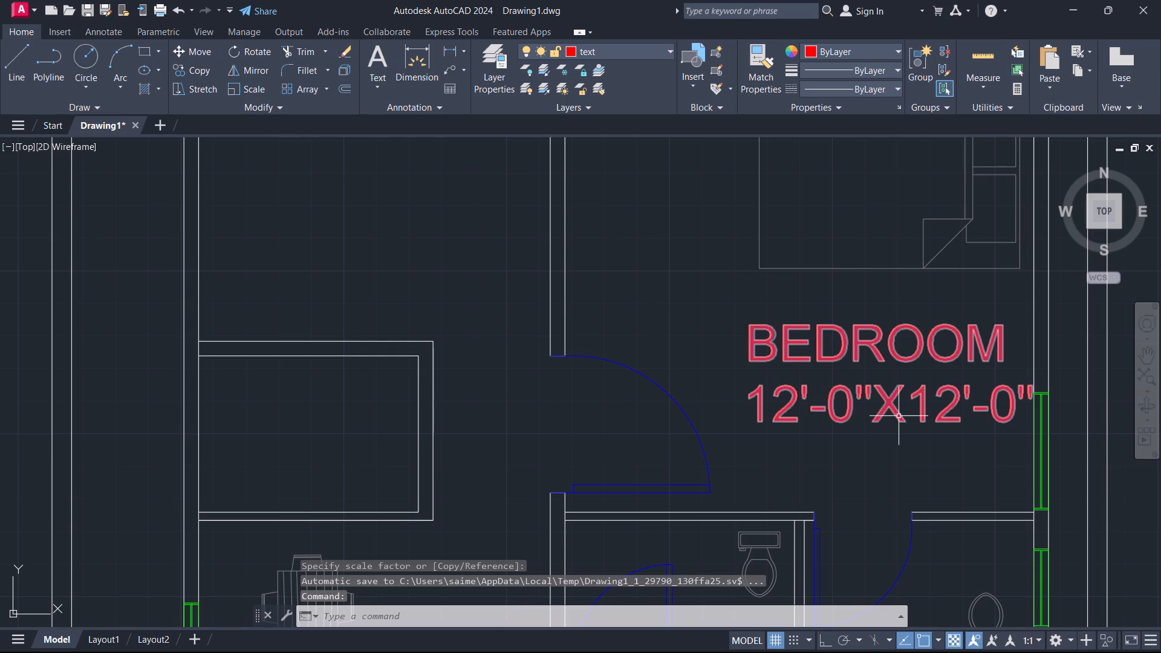
Move the enlarged bedroom label slightly west, clear of the window in the east wall.
{"action": "left_click", "coordinate": [748, 326]}
{"action": "key", "text": "m"}
{"action": "key", "text": "Return"}
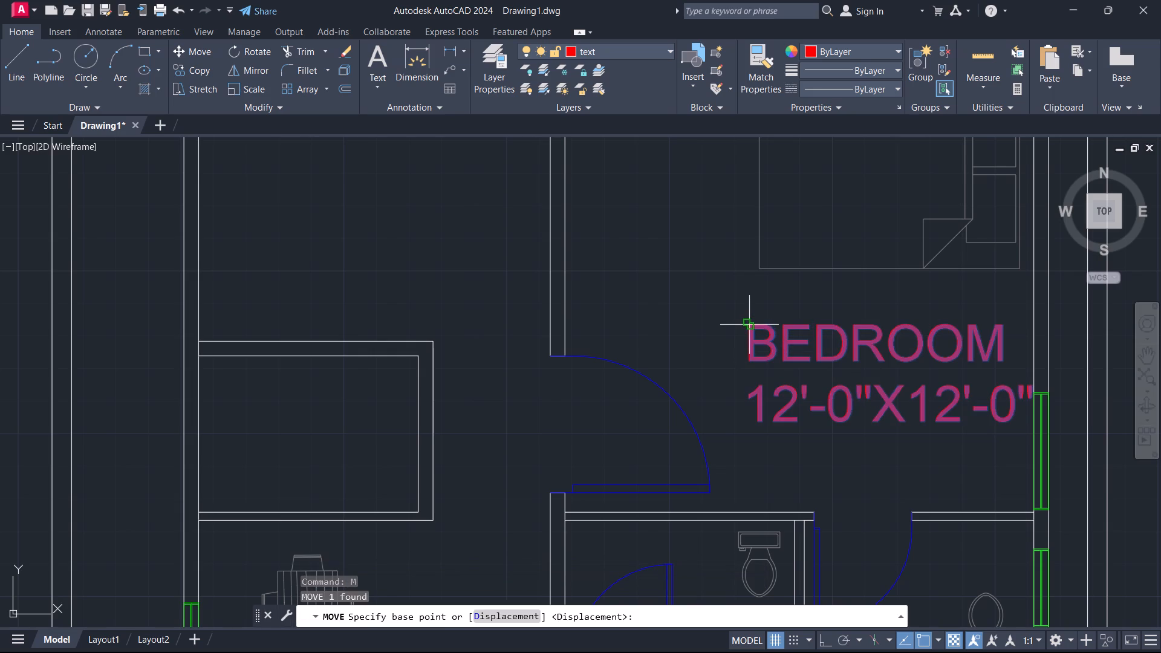
{"action": "left_click", "coordinate": [749, 325]}
{"action": "left_click", "coordinate": [733, 328]}
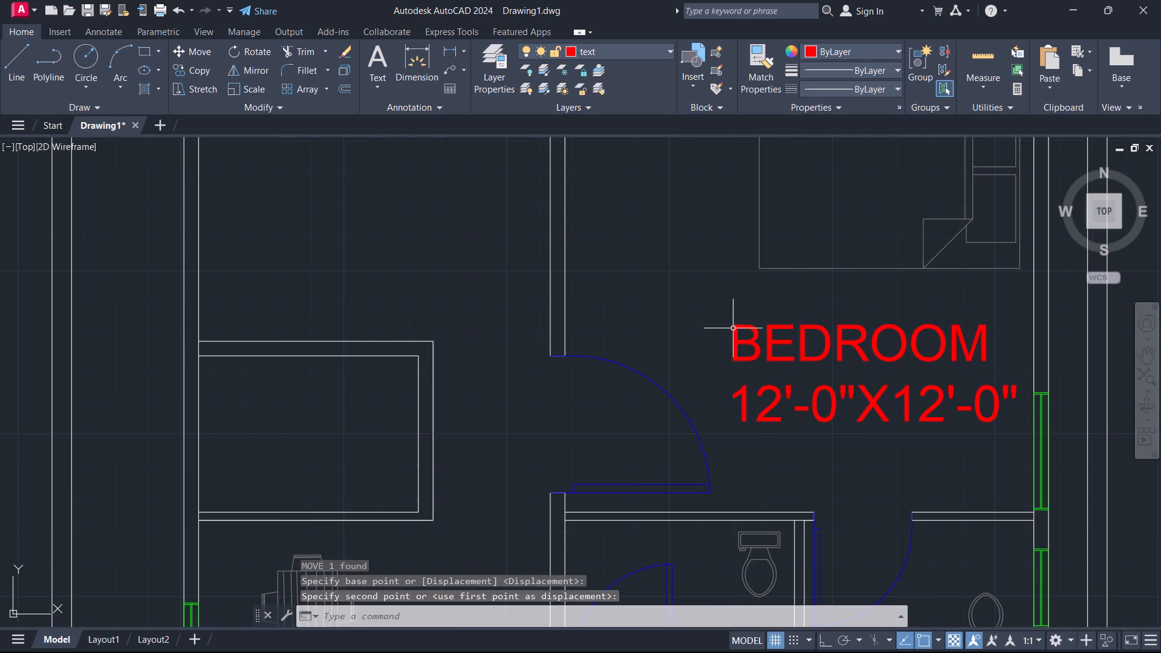
Copy the bedroom label from its insertion point to the southern bedroom, just south of the bed.
{"action": "scroll", "coordinate": [807, 374], "scroll_direction": "down", "scroll_amount": 2}
{"action": "scroll", "coordinate": [878, 362], "scroll_direction": "down", "scroll_amount": 1}
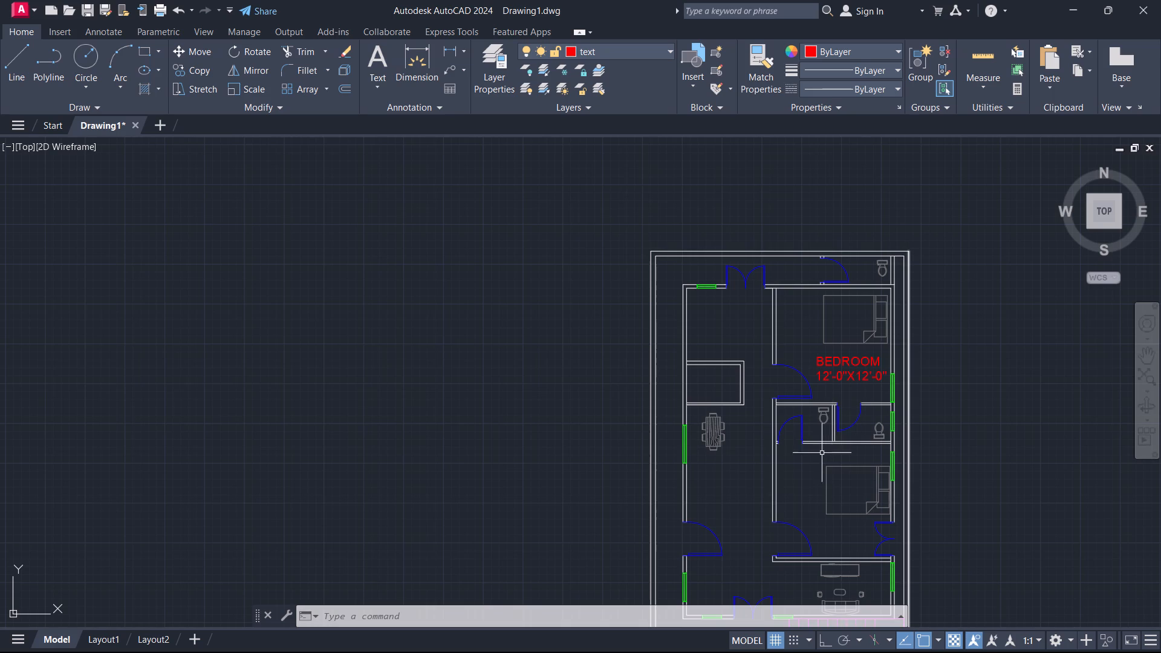
{"action": "scroll", "coordinate": [830, 361], "scroll_direction": "up", "scroll_amount": 1}
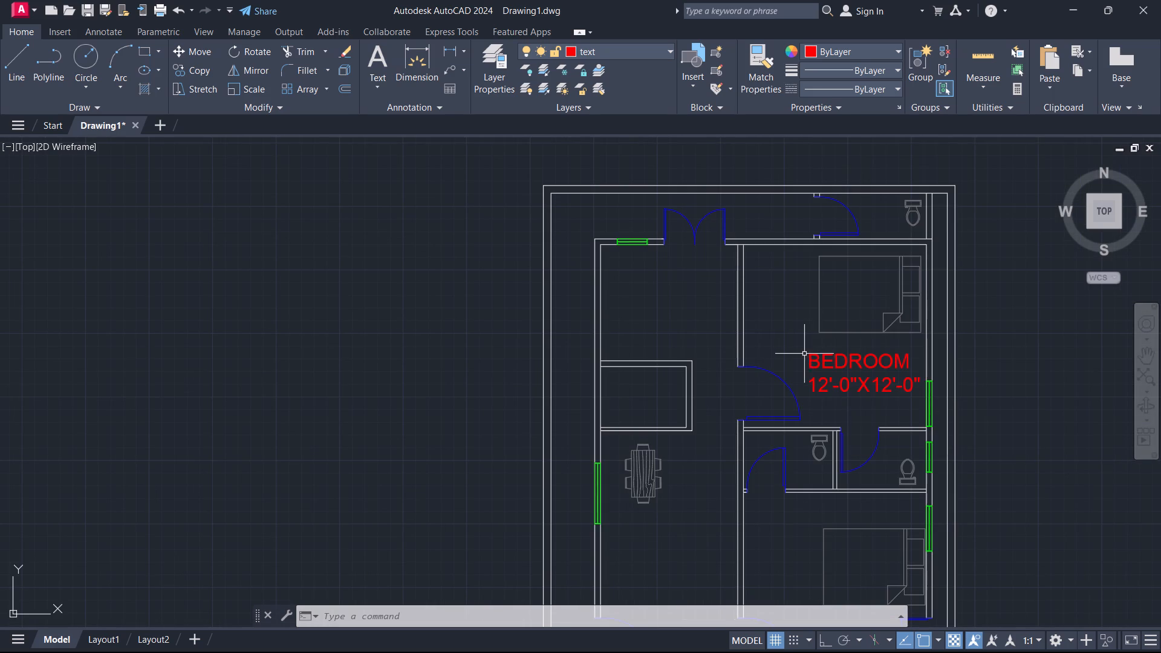
{"action": "left_click", "coordinate": [809, 354]}
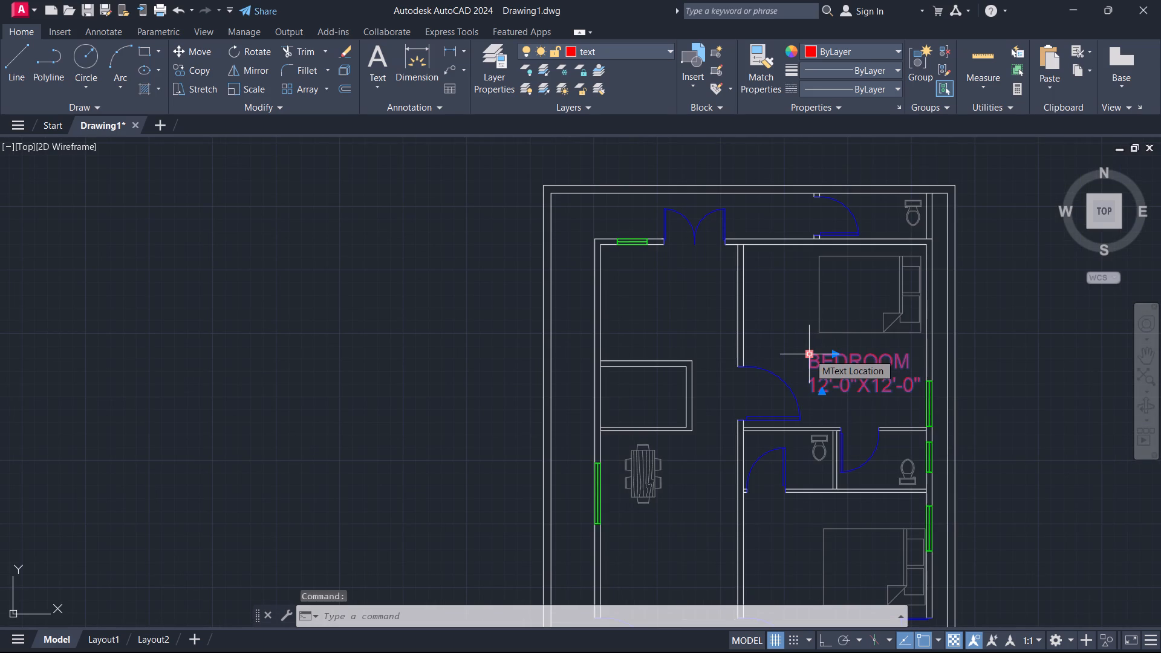
{"action": "type", "text": "CO"}
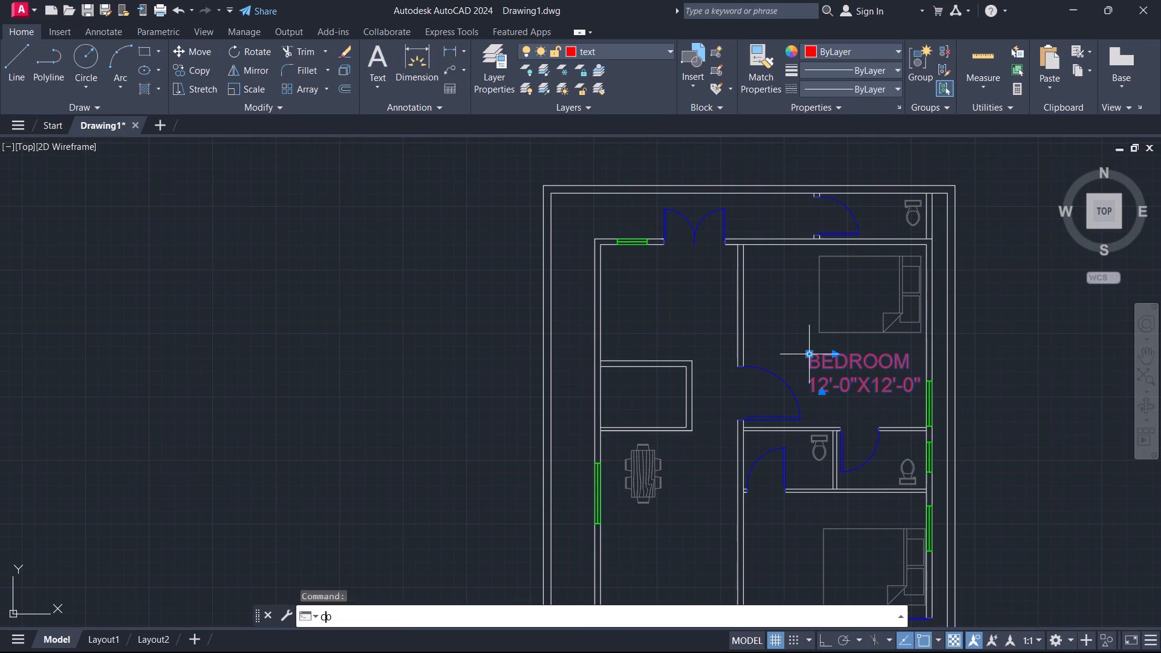
{"action": "key", "text": "Return"}
{"action": "left_click", "coordinate": [809, 354]}
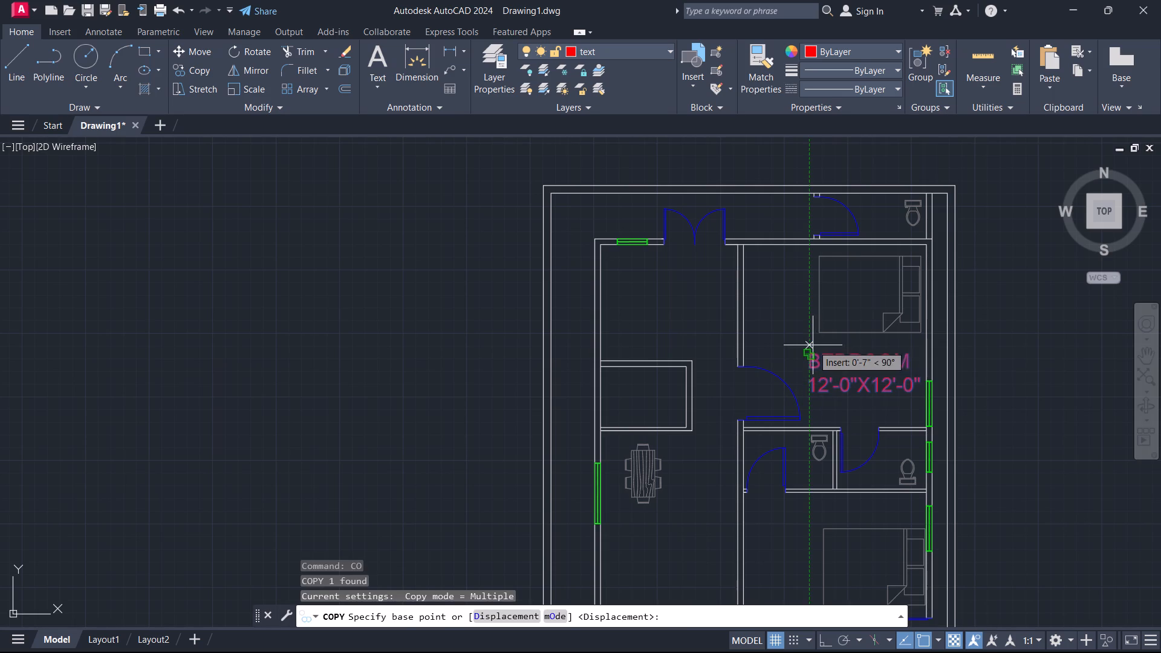
{"action": "left_click", "coordinate": [811, 354]}
{"action": "scroll", "coordinate": [809, 325], "scroll_direction": "down", "scroll_amount": 3}
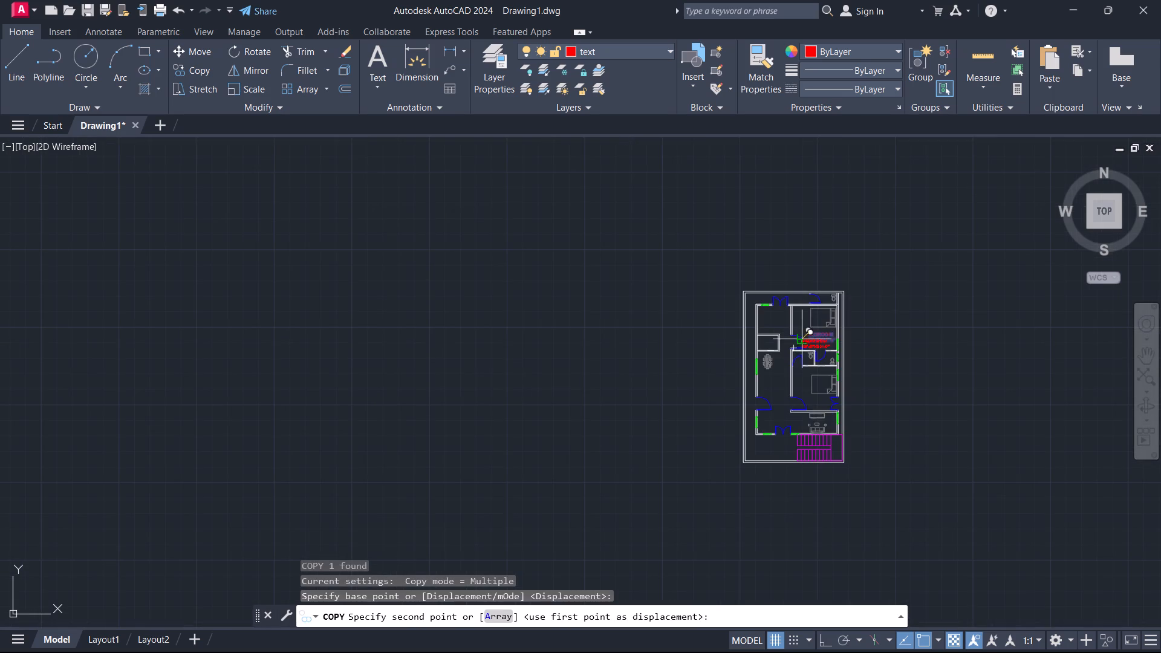
{"action": "scroll", "coordinate": [810, 405], "scroll_direction": "up", "scroll_amount": 6}
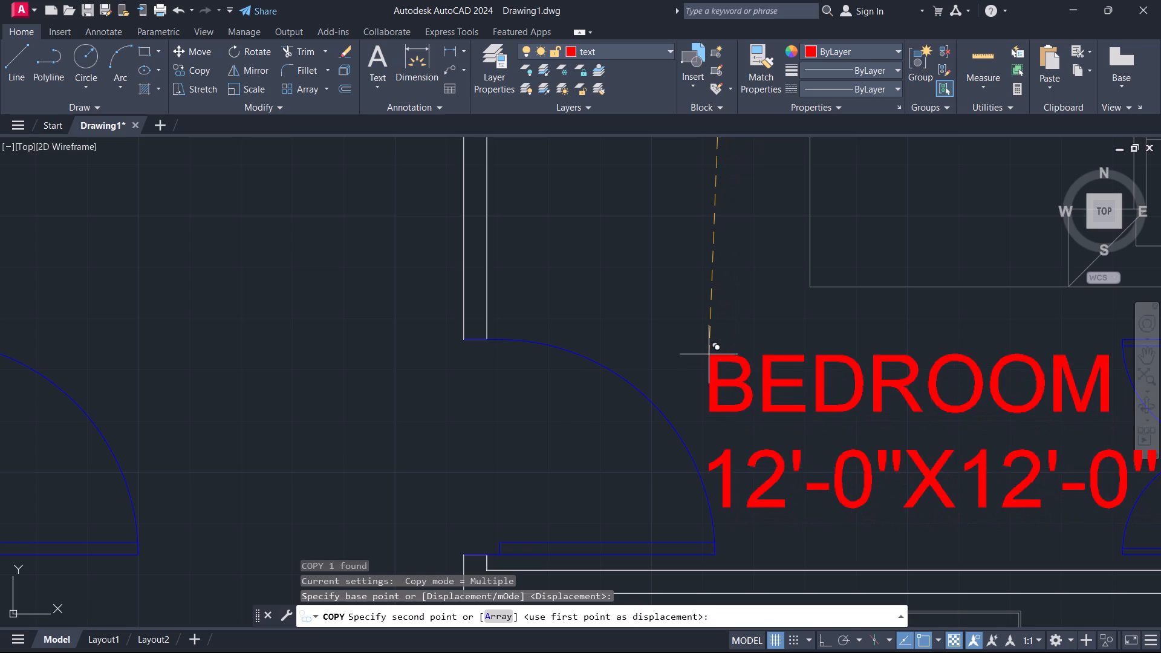
{"action": "left_click", "coordinate": [707, 354]}
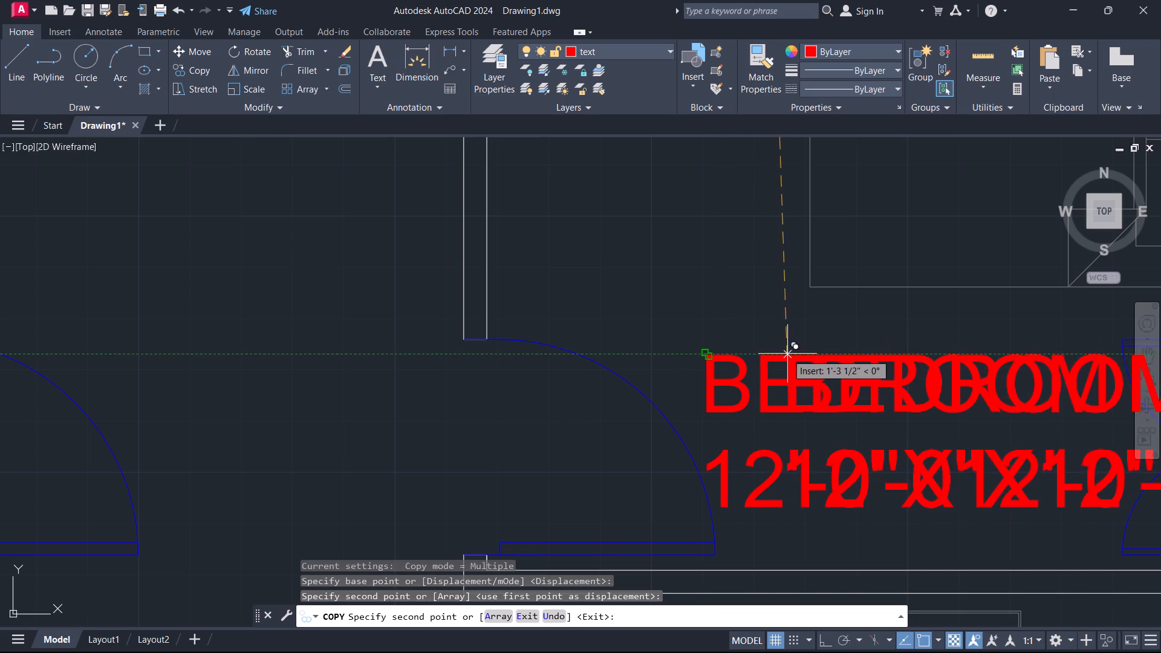
Place three more copies of the label: beside the south double door, south of the dining set, and in the northwest room.
{"action": "scroll", "coordinate": [787, 354], "scroll_direction": "down", "scroll_amount": 3}
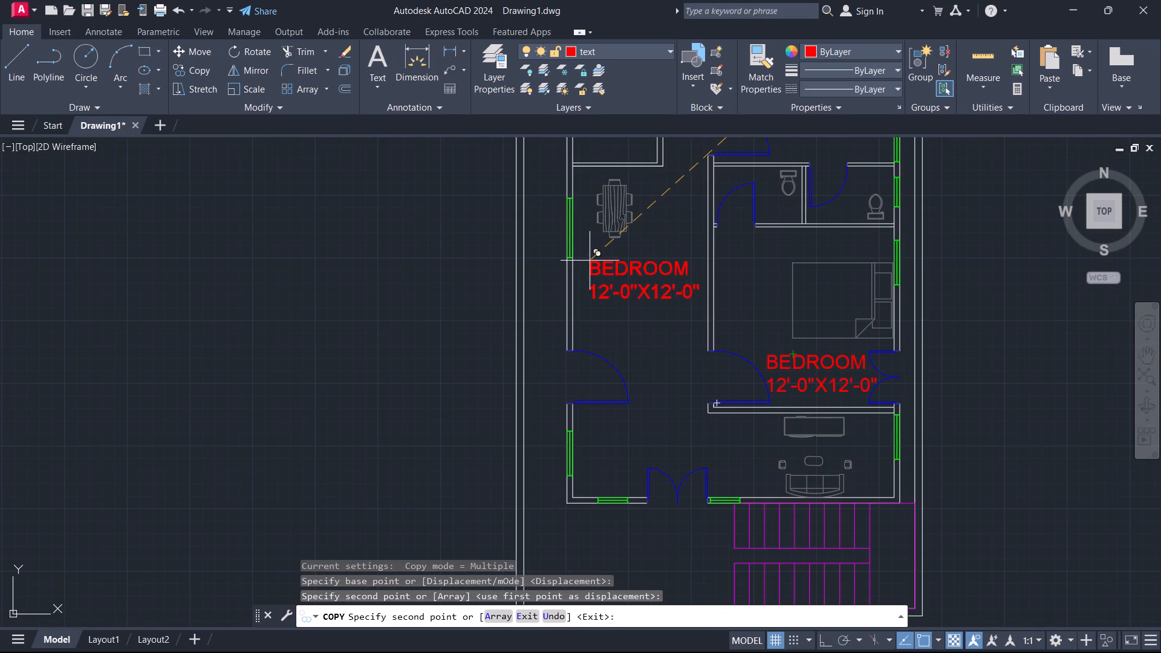
{"action": "left_click", "coordinate": [665, 428]}
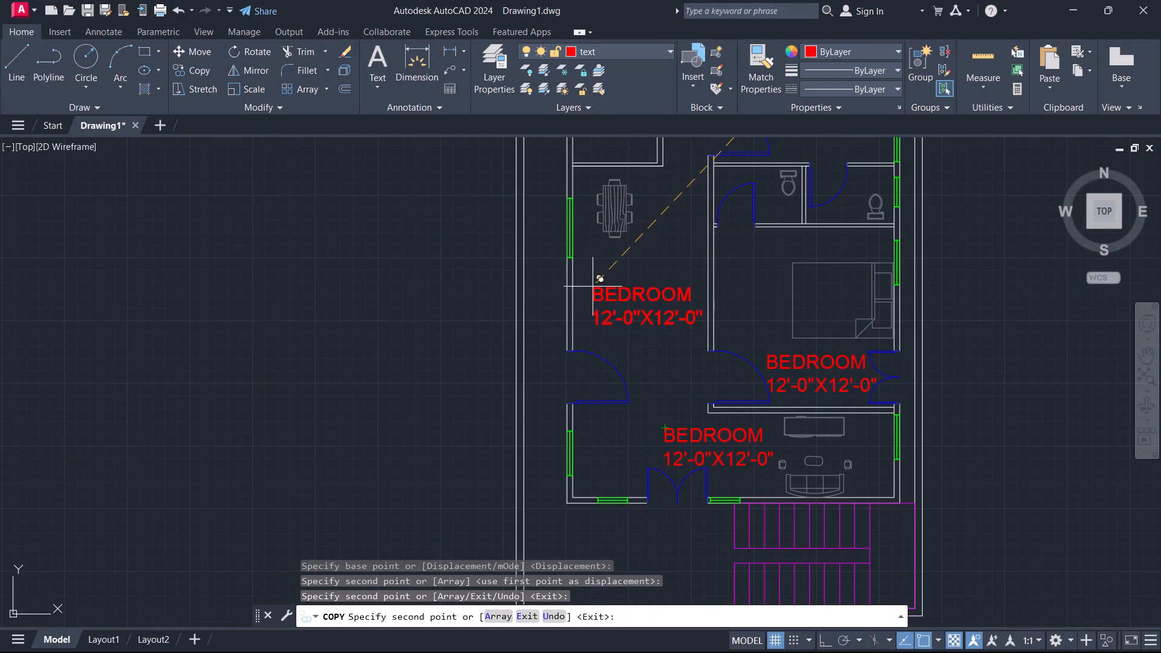
{"action": "left_click", "coordinate": [591, 278]}
{"action": "scroll", "coordinate": [658, 363], "scroll_direction": "down", "scroll_amount": 2}
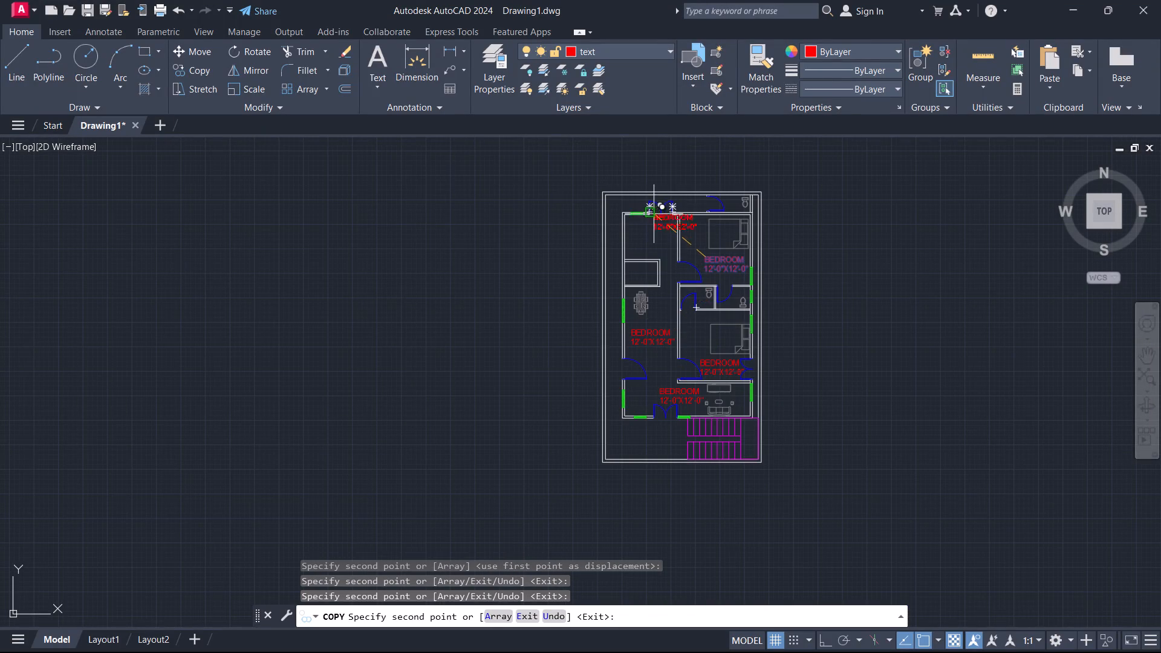
{"action": "scroll", "coordinate": [641, 238], "scroll_direction": "up", "scroll_amount": 4}
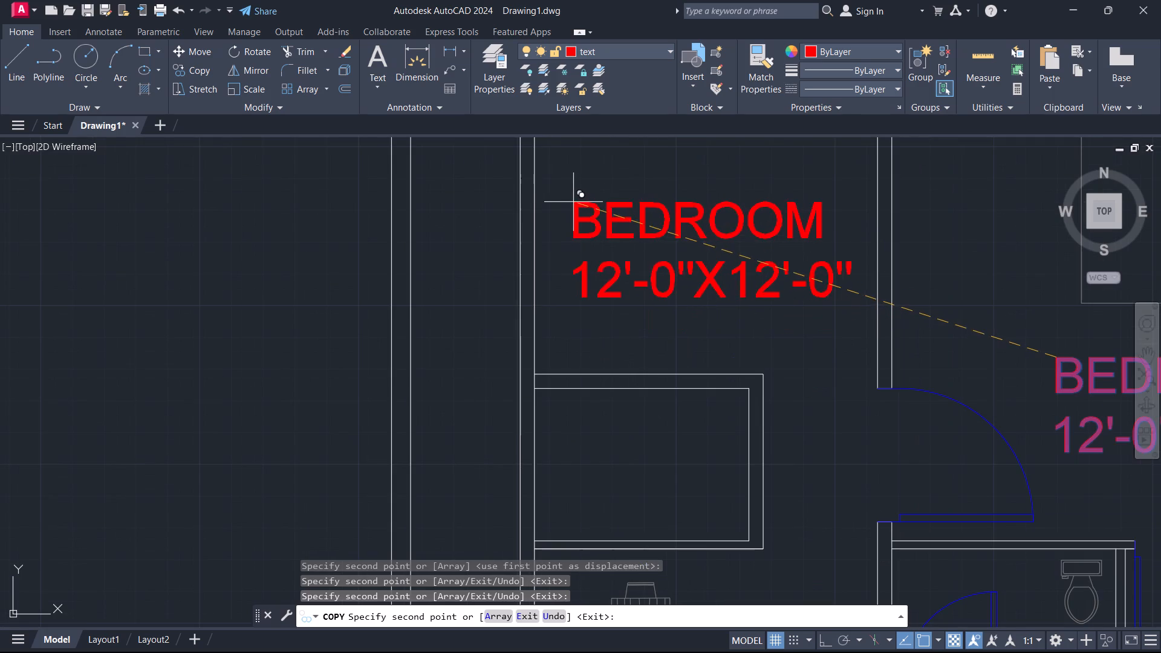
{"action": "left_click", "coordinate": [574, 202]}
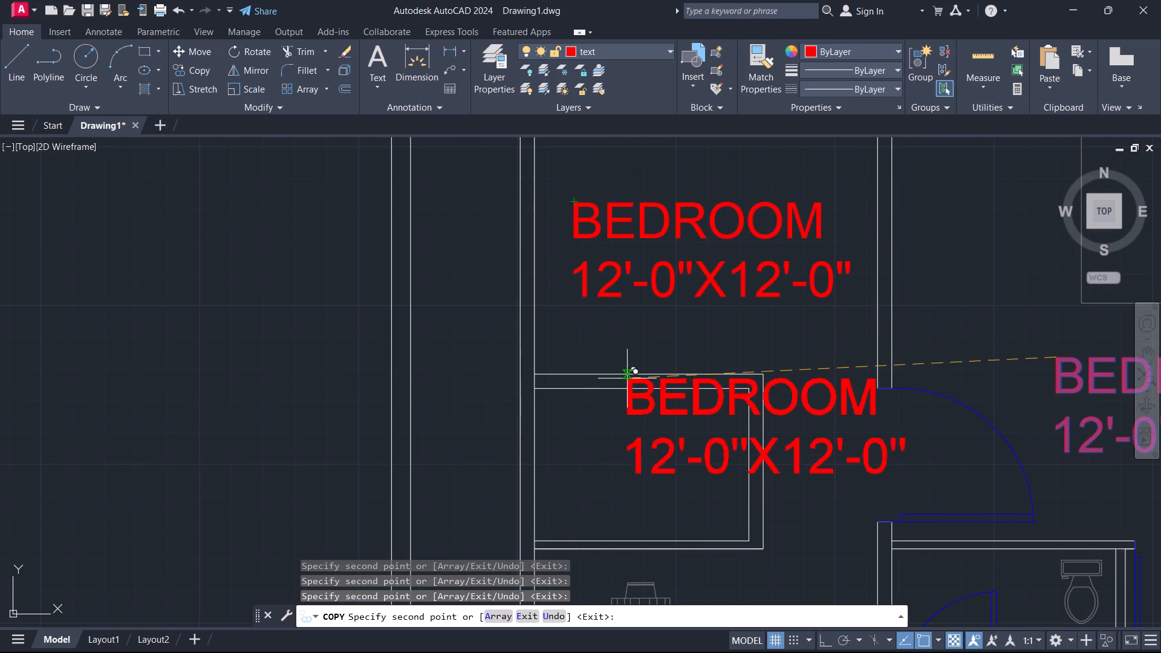
{"action": "key", "text": "Escape"}
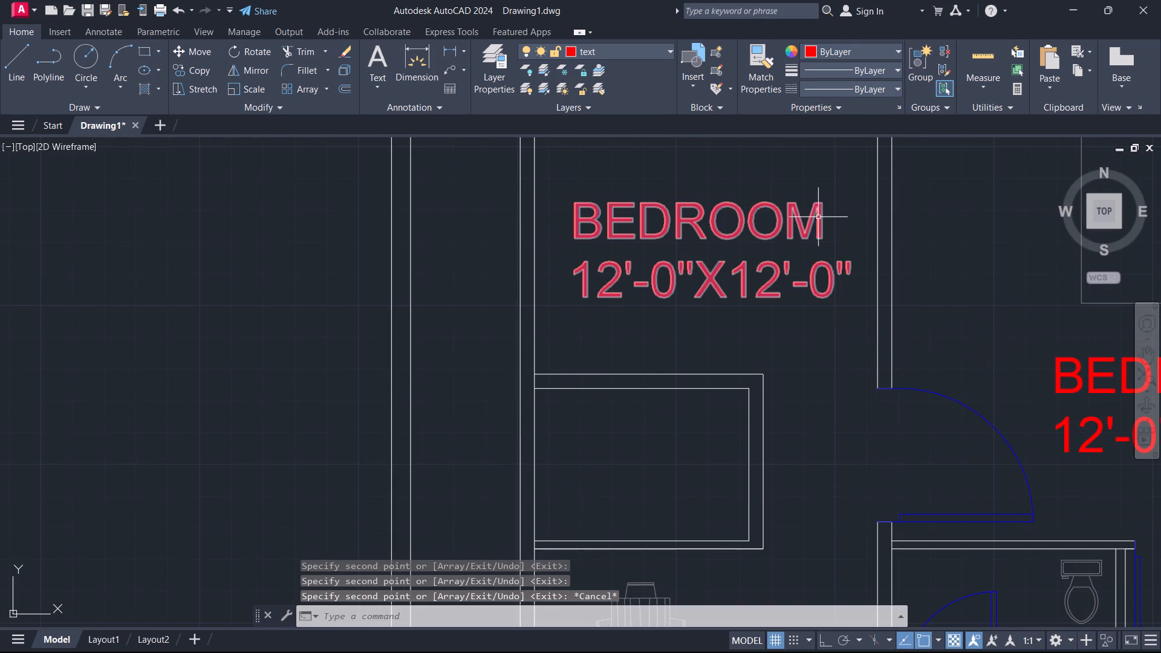
Measure the northwest room's inside width, from the west wall to the partition wall, with a temporary linear dimension.
{"action": "scroll", "coordinate": [767, 334], "scroll_direction": "down", "scroll_amount": 1}
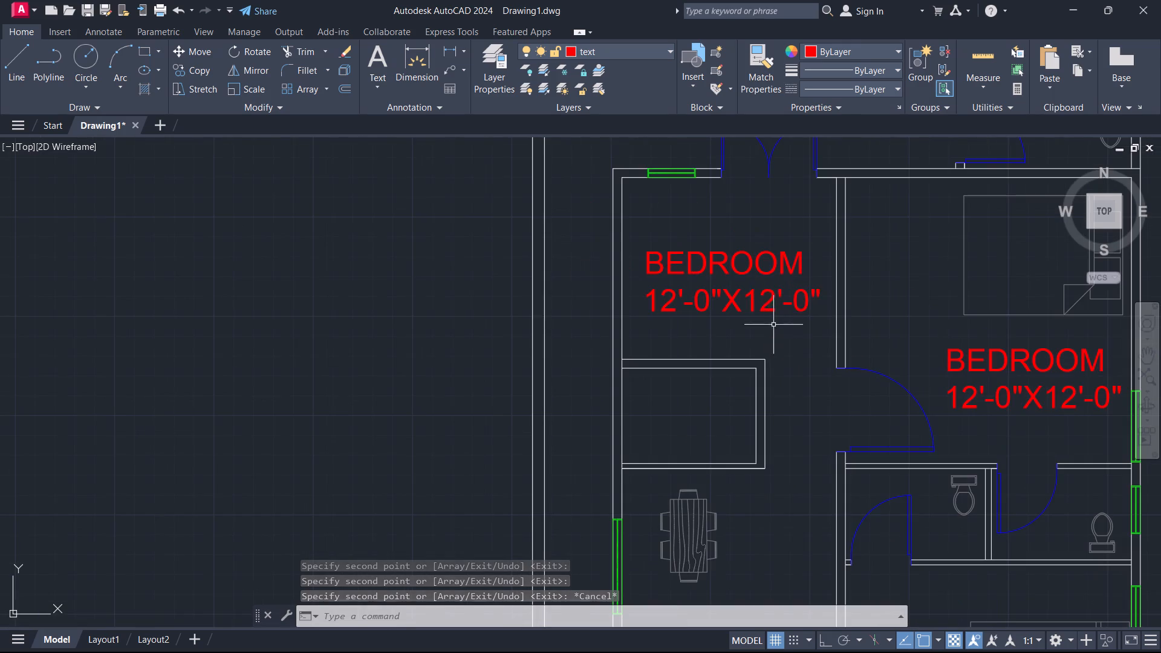
{"action": "left_click", "coordinate": [446, 54]}
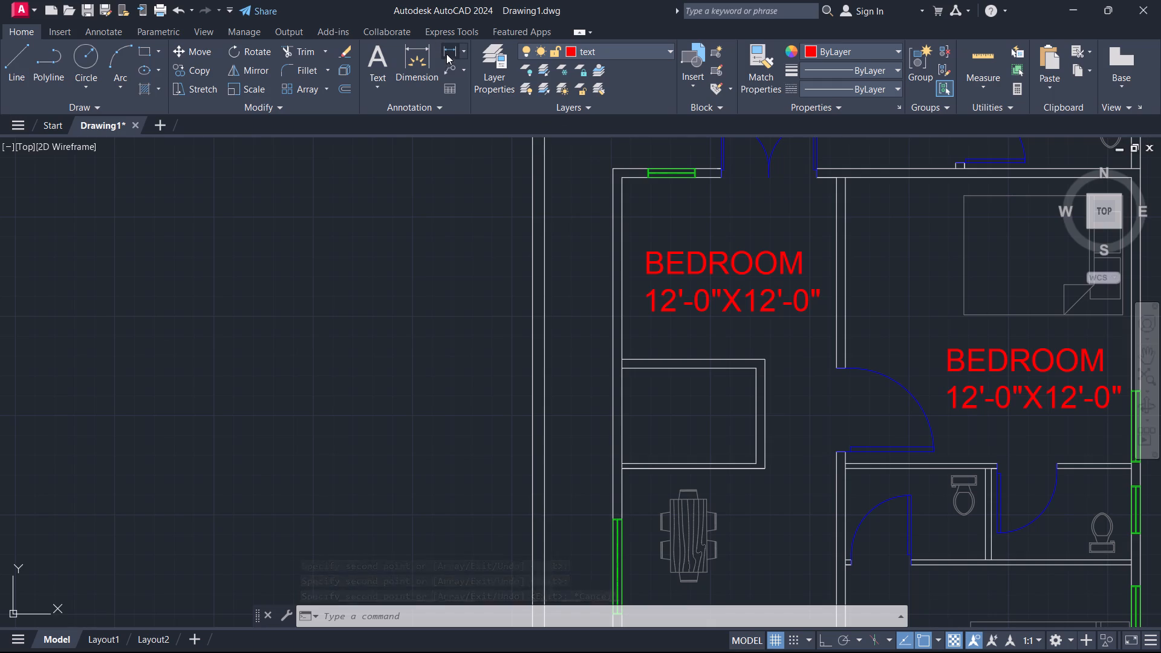
{"action": "left_click", "coordinate": [622, 358]}
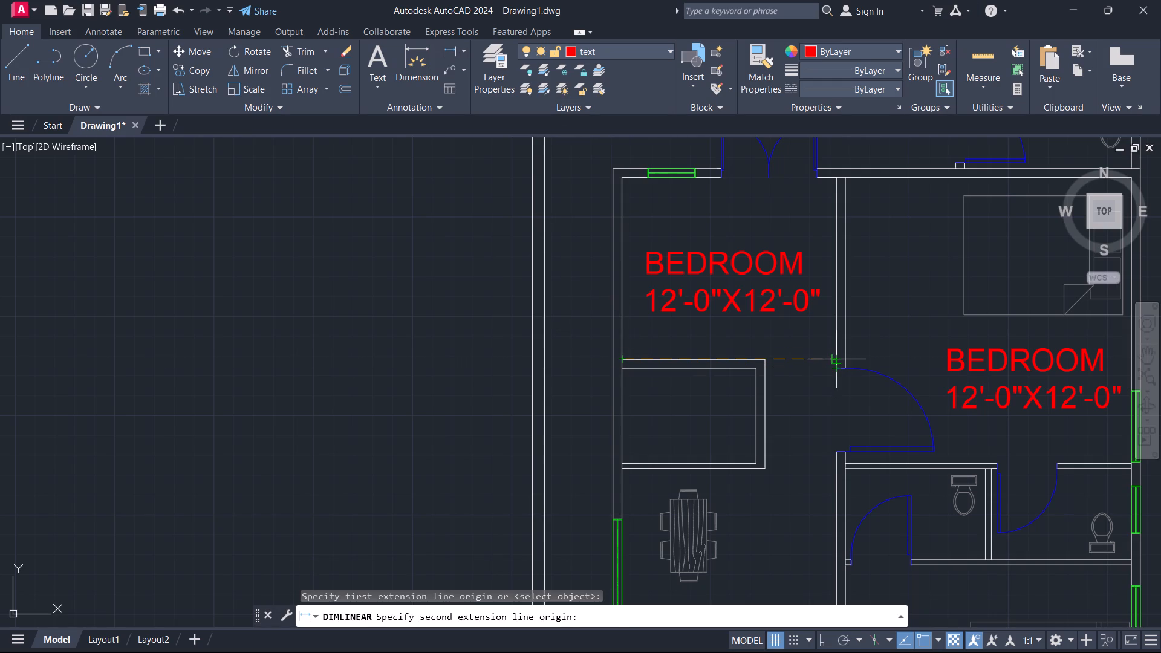
{"action": "left_click", "coordinate": [833, 360]}
{"action": "scroll", "coordinate": [792, 348], "scroll_direction": "up", "scroll_amount": 2}
{"action": "key", "text": "Escape"}
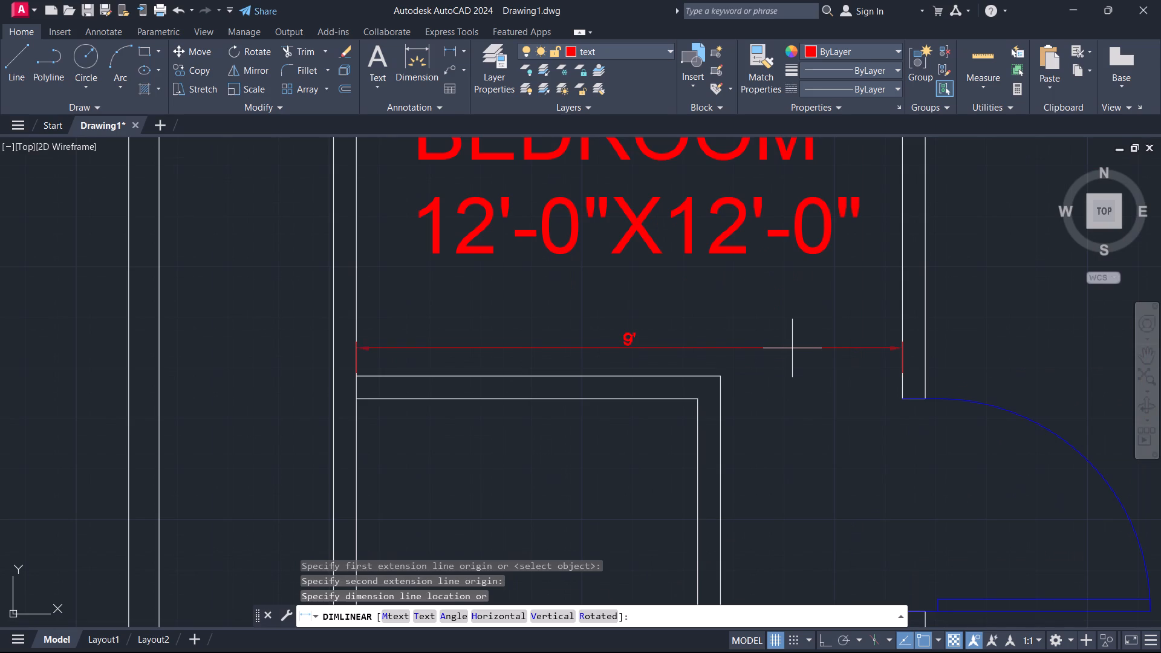
Measure the northwest room's inside depth along the west wall, from the counter outline to the north wall, with a temporary linear dimension.
{"action": "scroll", "coordinate": [660, 353], "scroll_direction": "down", "scroll_amount": 2}
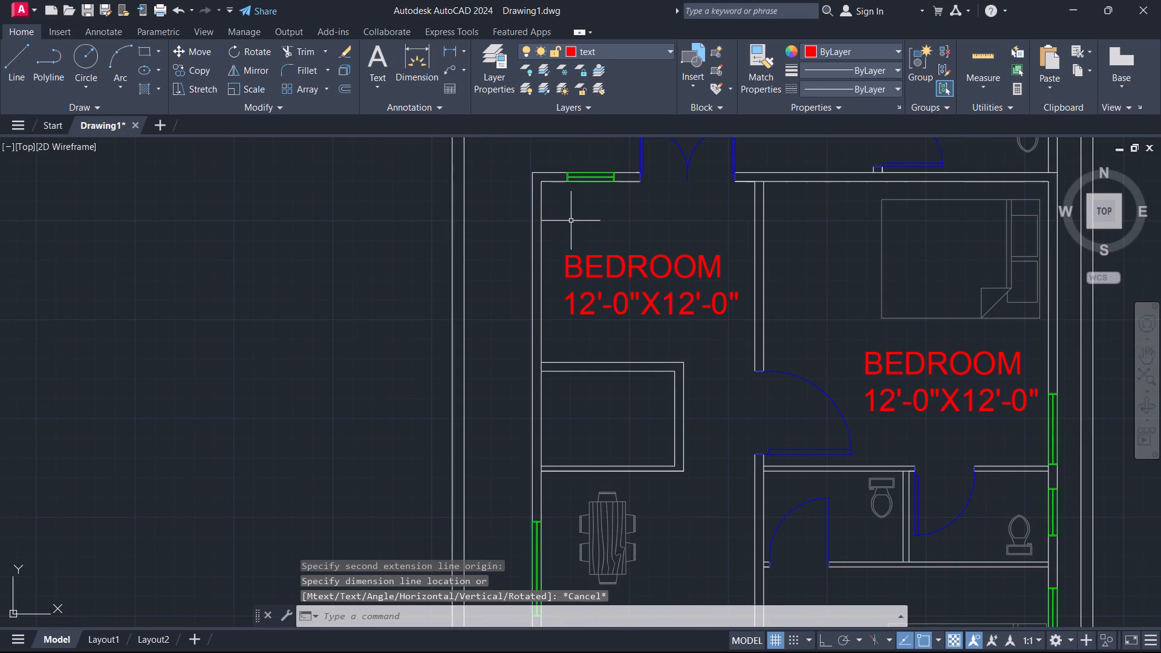
{"action": "left_click", "coordinate": [447, 45]}
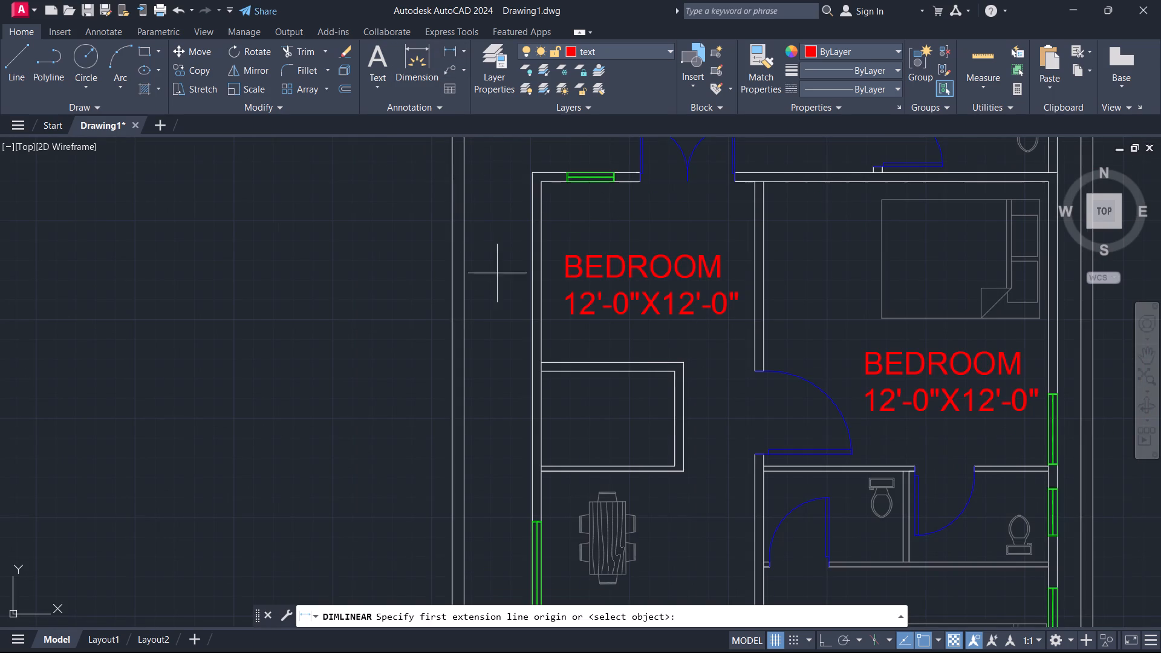
{"action": "left_click", "coordinate": [540, 362]}
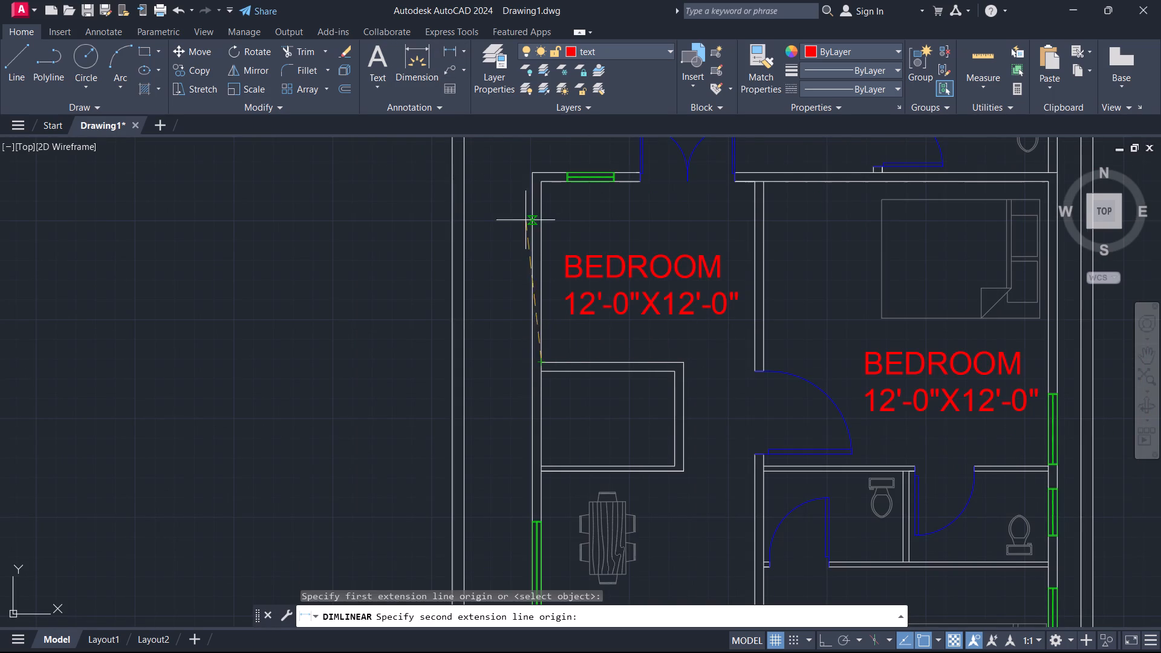
{"action": "left_click", "coordinate": [541, 187]}
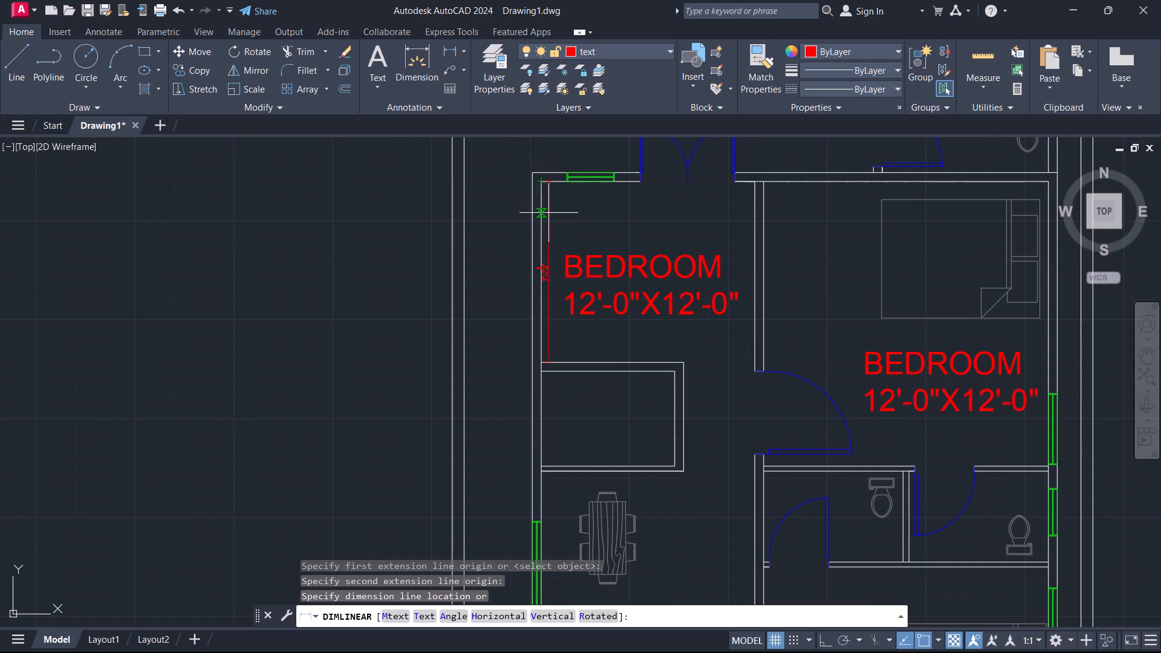
{"action": "scroll", "coordinate": [559, 263], "scroll_direction": "up", "scroll_amount": 2}
{"action": "key", "text": "Escape"}
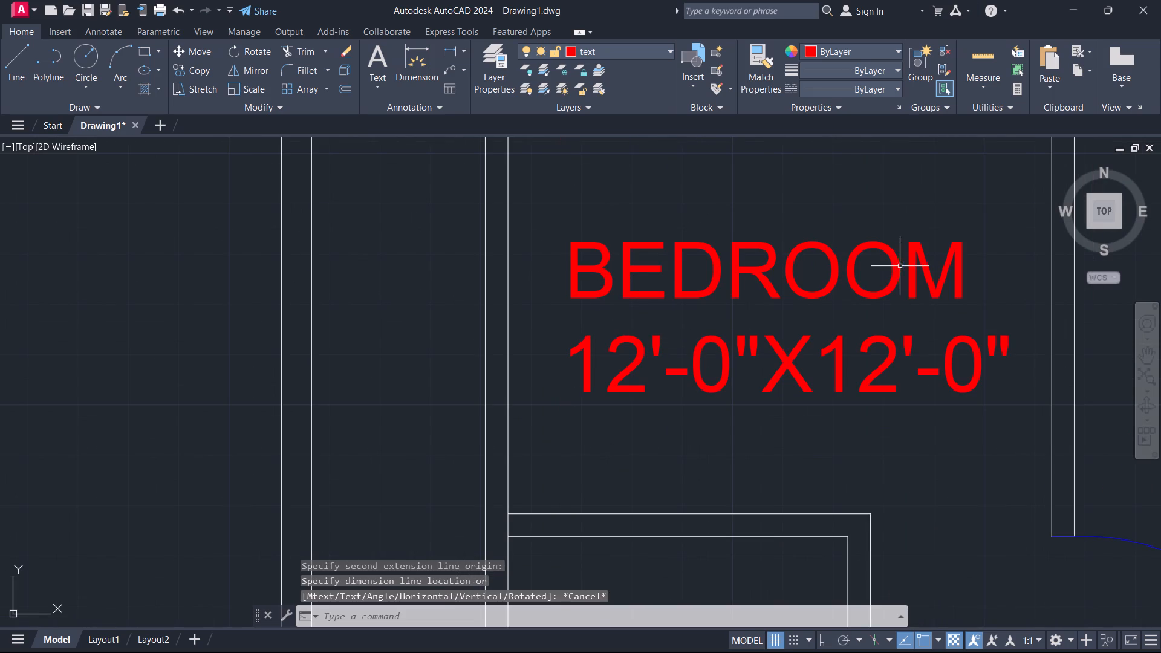
Open the northwest room's label for editing and replace all of its text with KITCHEN.
{"action": "double_click", "coordinate": [941, 267]}
{"action": "left_click", "coordinate": [928, 285]}
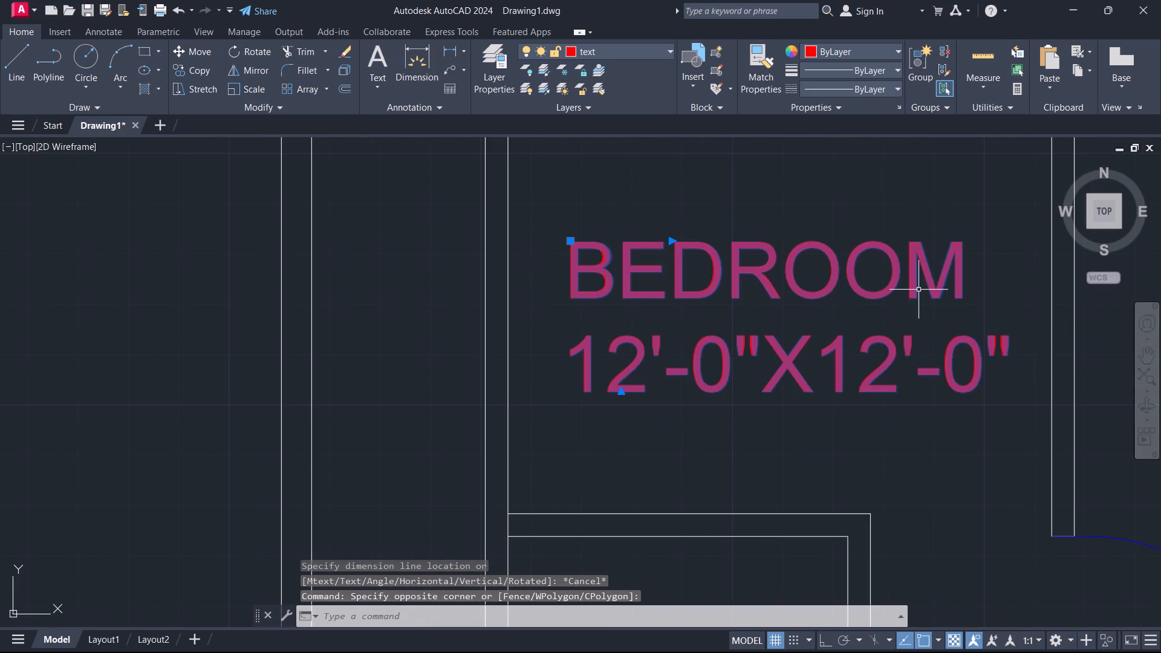
{"action": "double_click", "coordinate": [932, 285]}
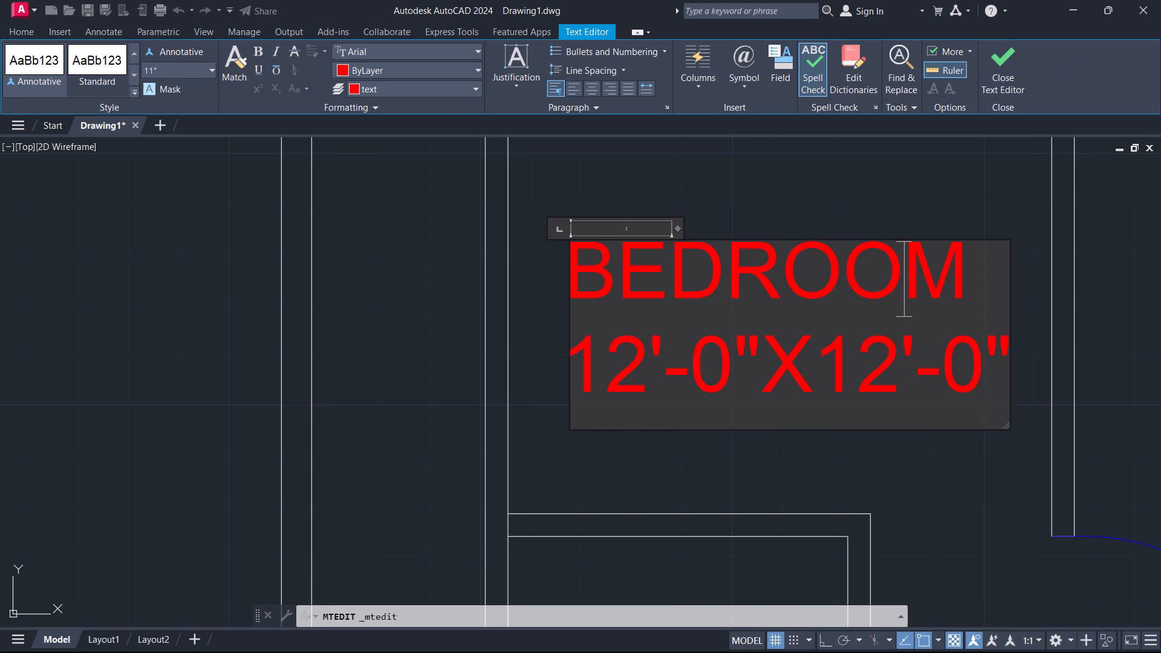
{"action": "key", "text": "Down"}
{"action": "key", "text": "Right"}
{"action": "key", "text": "Right"}
{"action": "key", "text": "Right"}
{"action": "key", "text": "Right"}
{"action": "key", "text": "Right"}
{"action": "key", "text": "Right"}
{"action": "key", "text": "Right"}
{"action": "key", "text": "Right"}
{"action": "key", "text": "Right"}
{"action": "key", "text": "Right"}
{"action": "key", "text": "Right"}
{"action": "key", "text": "Right"}
{"action": "key", "text": "Right"}
{"action": "key", "text": "BackSpace"}
{"action": "key", "text": "BackSpace"}
{"action": "key", "text": "BackSpace"}
{"action": "key", "text": "BackSpace"}
{"action": "key", "text": "BackSpace"}
{"action": "key", "text": "BackSpace"}
{"action": "key", "text": "BackSpace"}
{"action": "key", "text": "BackSpace"}
{"action": "key", "text": "BackSpace"}
{"action": "key", "text": "BackSpace"}
{"action": "key", "text": "BackSpace"}
{"action": "key", "text": "BackSpace"}
{"action": "key", "text": "BackSpace"}
{"action": "key", "text": "BackSpace"}
{"action": "key", "text": "BackSpace"}
{"action": "key", "text": "BackSpace"}
{"action": "key", "text": "BackSpace"}
{"action": "key", "text": "BackSpace"}
{"action": "key", "text": "BackSpace"}
{"action": "key", "text": "BackSpace"}
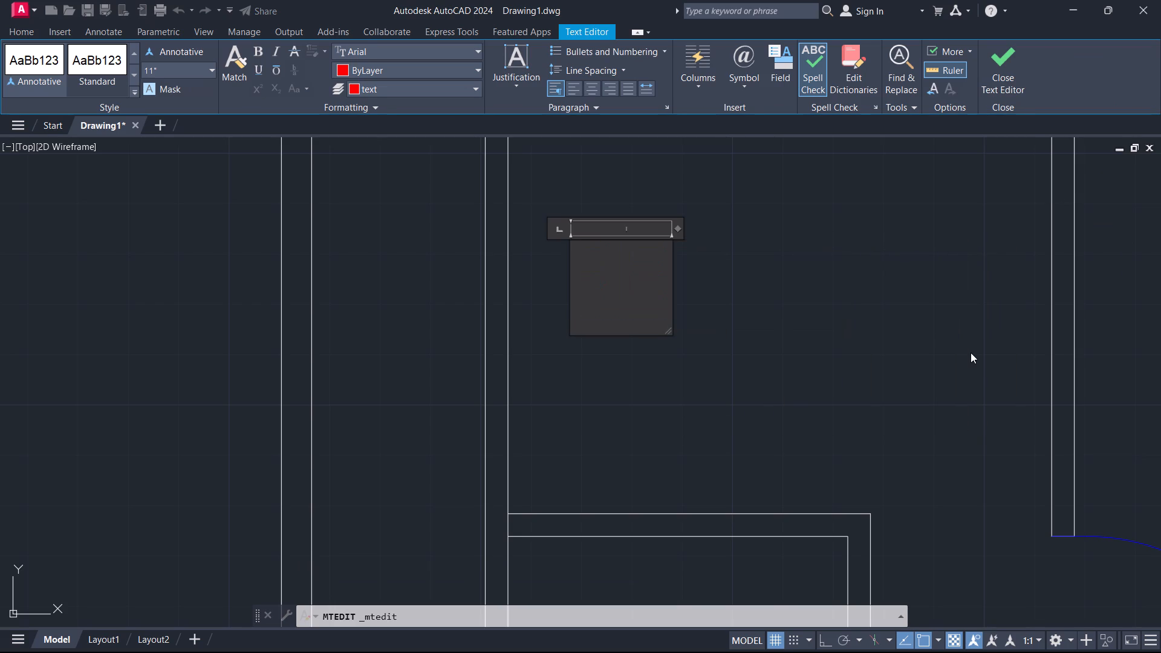
{"action": "type", "text": "KITCHEN"}
Add the dimension line 9'-0"X7'-7.5" below KITCHEN and finish editing the label.
{"action": "key", "text": "Return"}
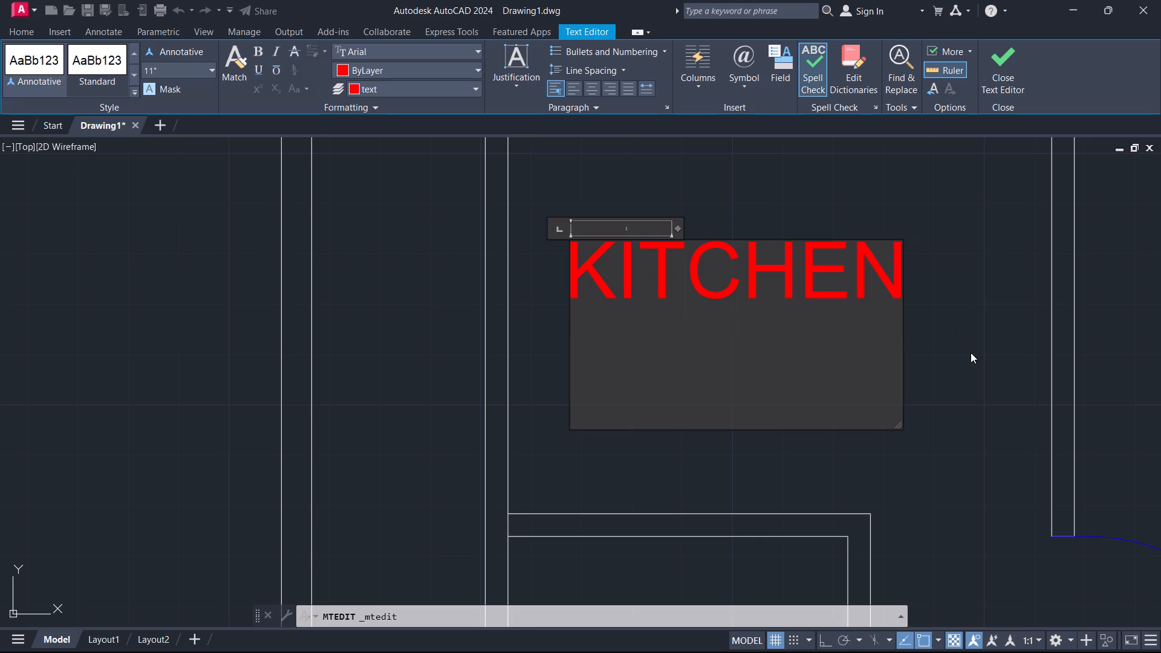
{"action": "type", "text": "9'"}
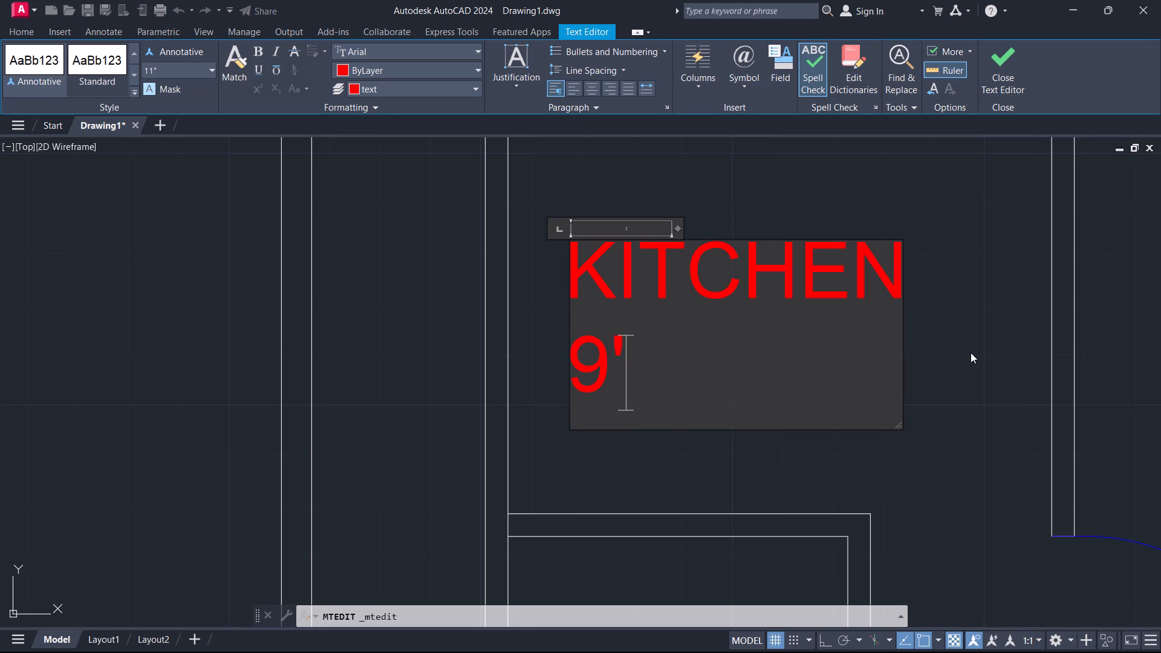
{"action": "type", "text": "-0\""}
{"action": "key", "text": "x"}
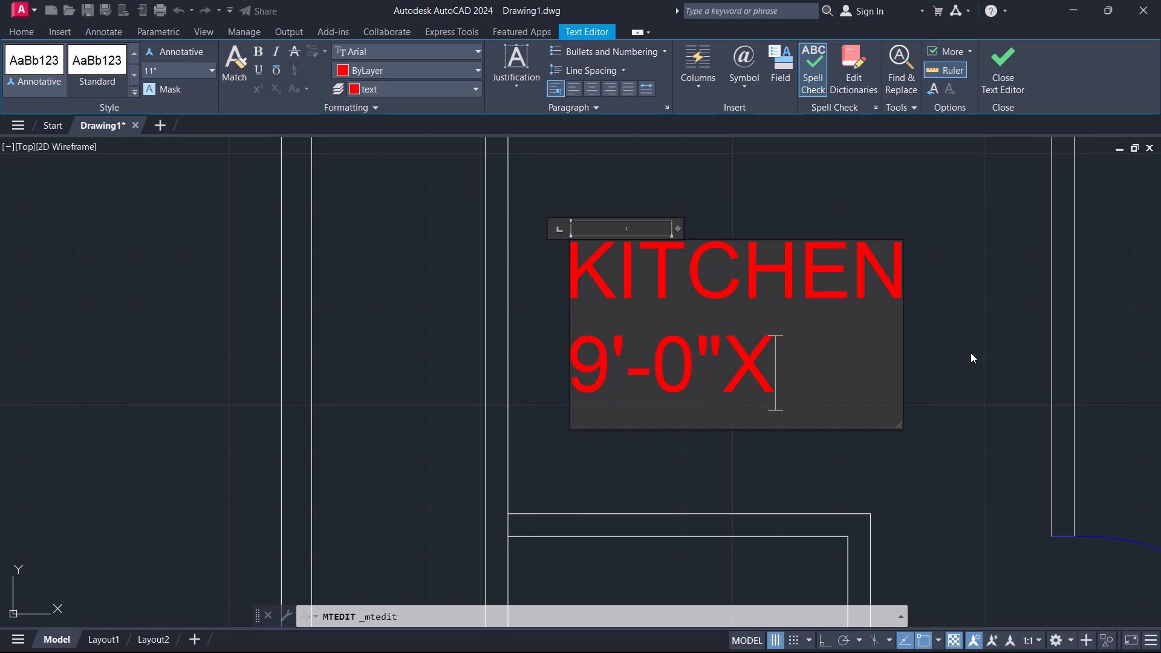
{"action": "key", "text": "7"}
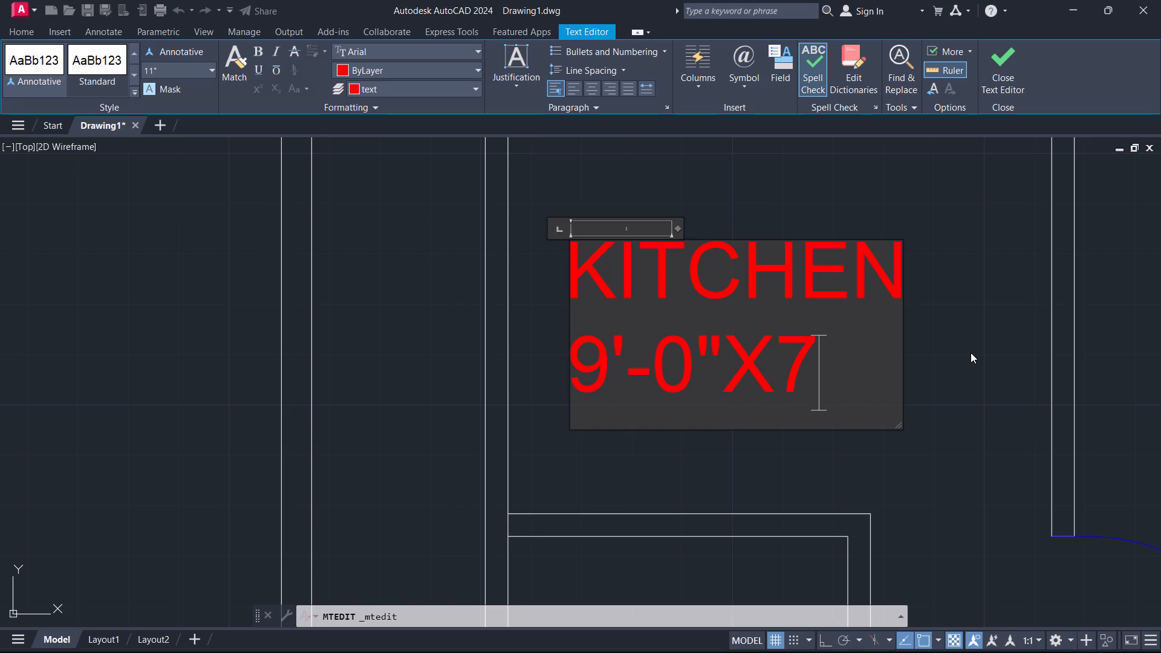
{"action": "key", "text": "apostrophe"}
{"action": "key", "text": "minus"}
{"action": "type", "text": "7.5\""}
{"action": "key", "text": "Return"}
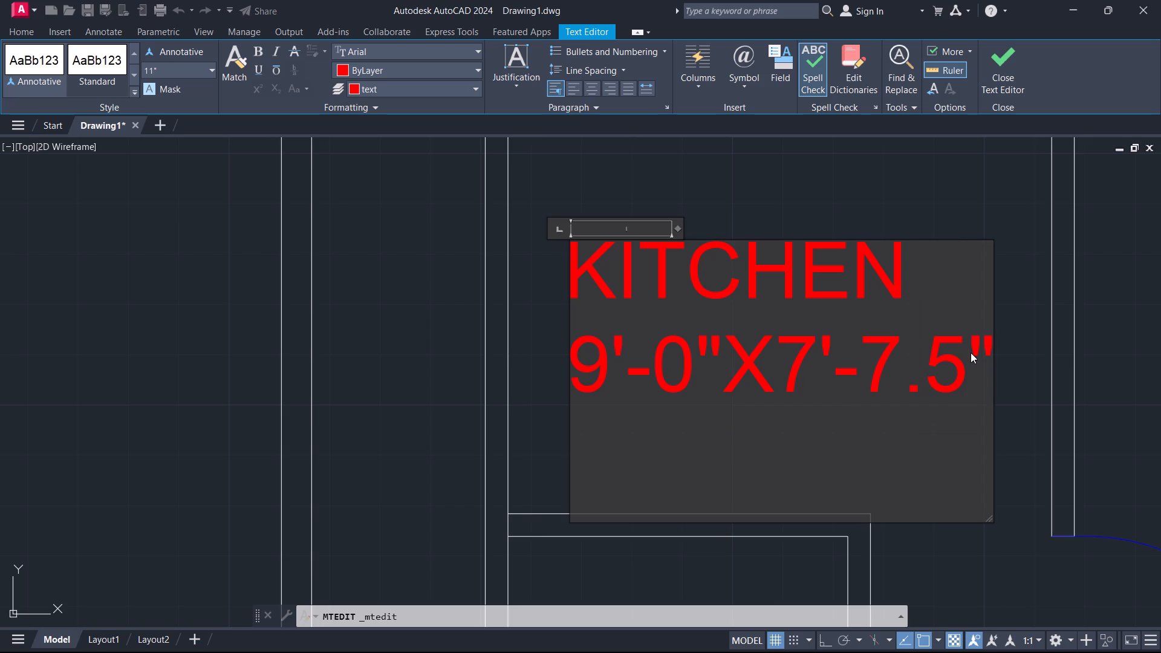
{"action": "left_click", "coordinate": [990, 331]}
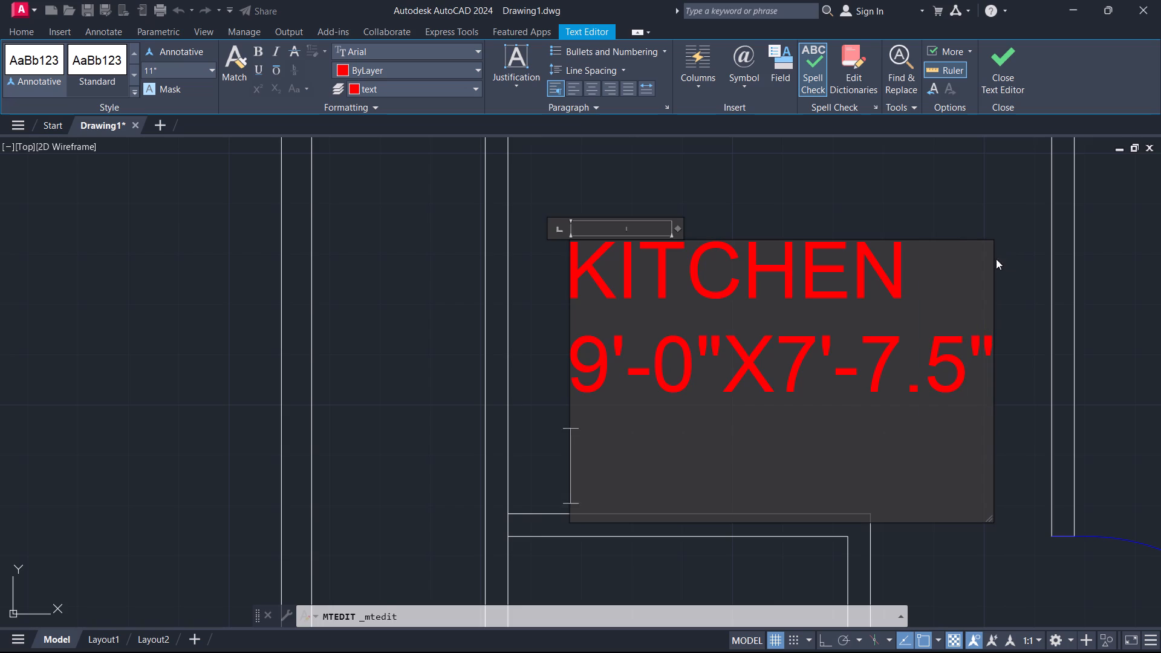
{"action": "left_click", "coordinate": [996, 259]}
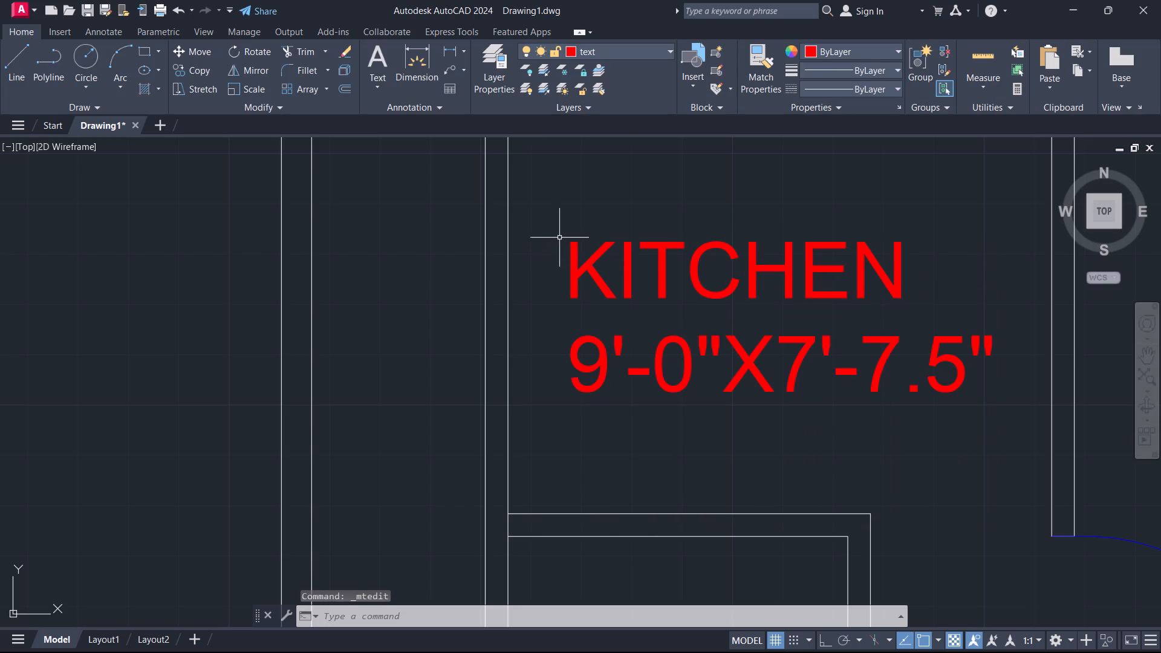
Rotate the kitchen label 90° counterclockwise about its insertion point, with Ortho turned on.
{"action": "left_click", "coordinate": [572, 240]}
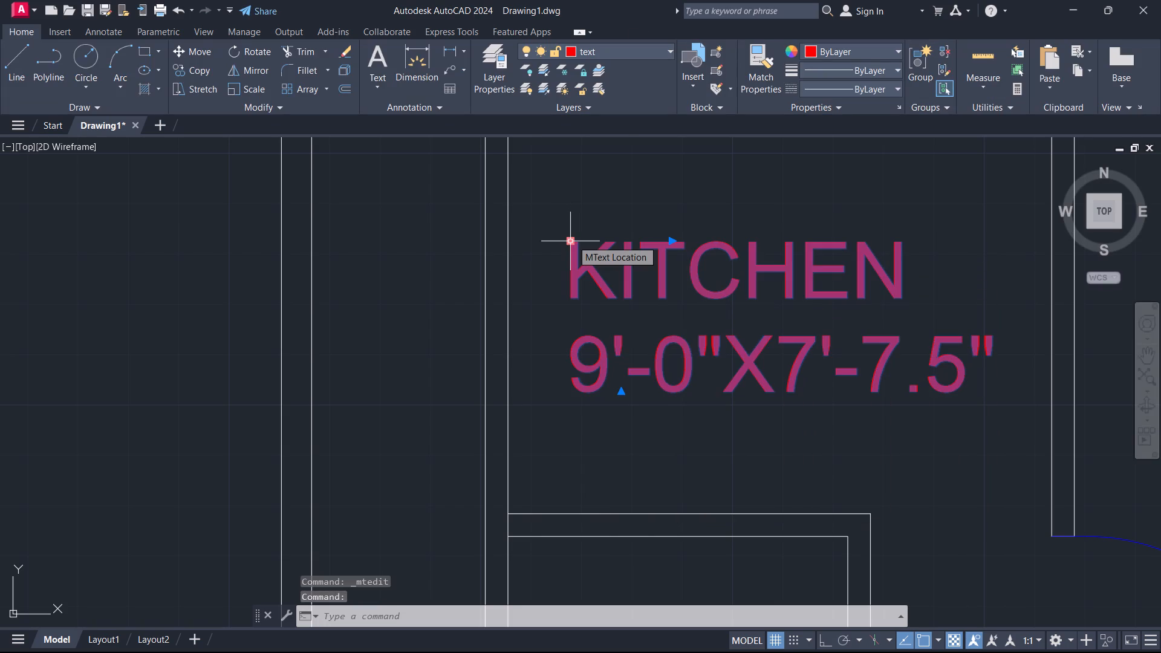
{"action": "type", "text": "RO"}
{"action": "key", "text": "Return"}
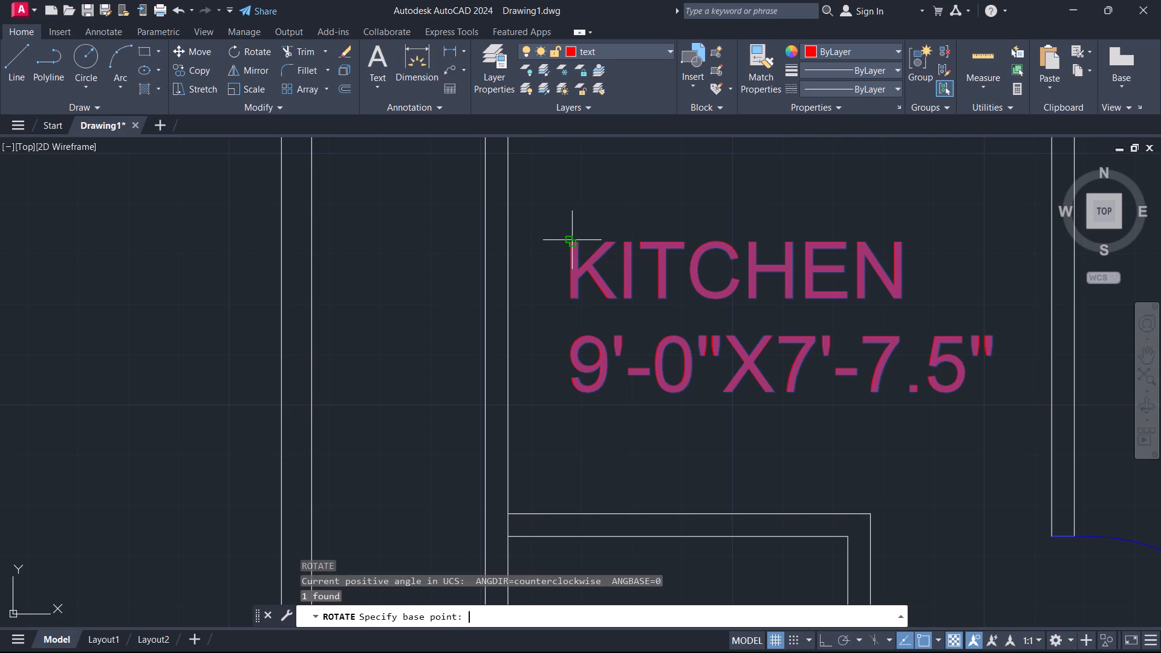
{"action": "left_click", "coordinate": [572, 240]}
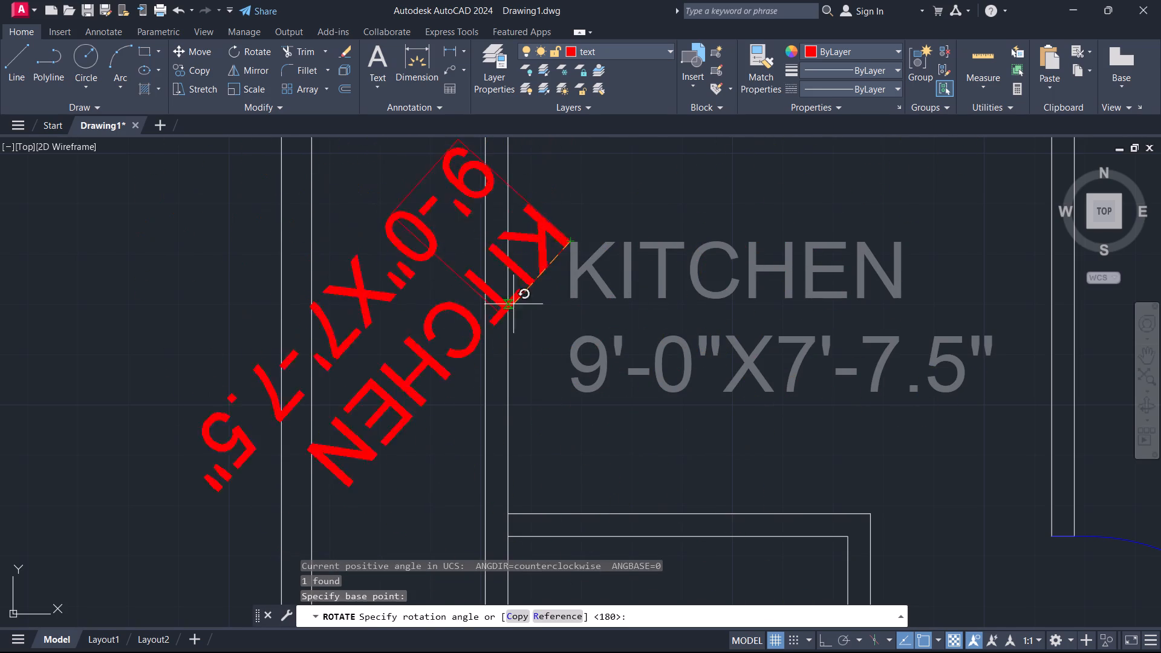
{"action": "key", "text": "F8"}
{"action": "left_click", "coordinate": [564, 170]}
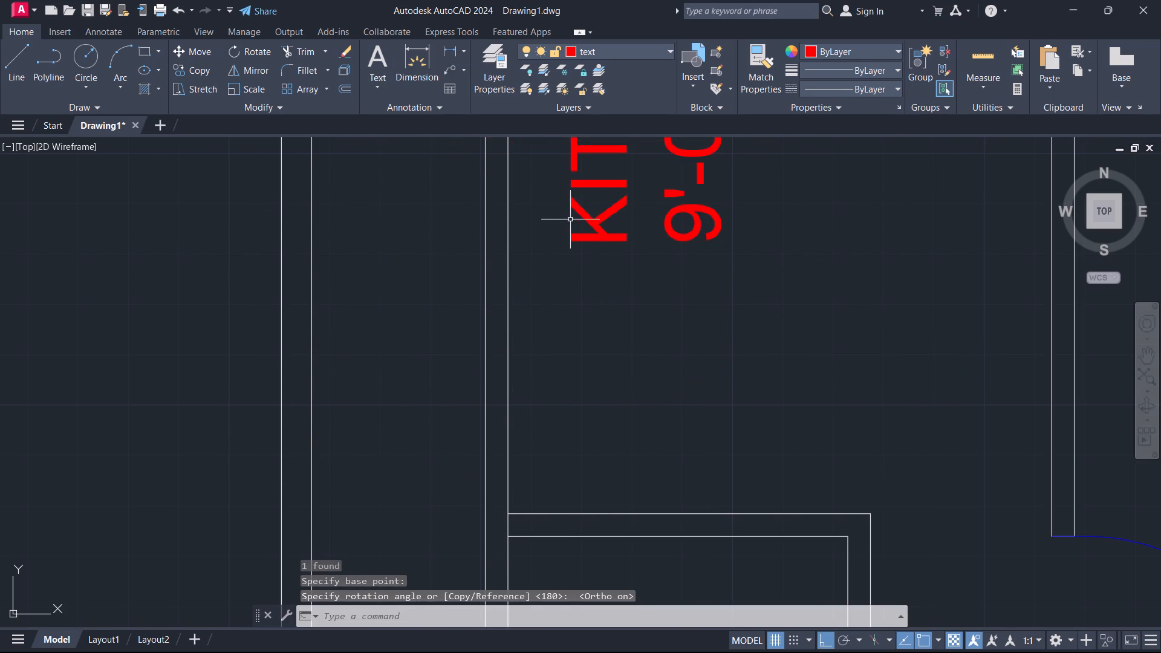
Move the rotated kitchen label straight south from its insertion point, ending just north of the counter outline.
{"action": "left_click", "coordinate": [587, 238]}
{"action": "left_click", "coordinate": [561, 248]}
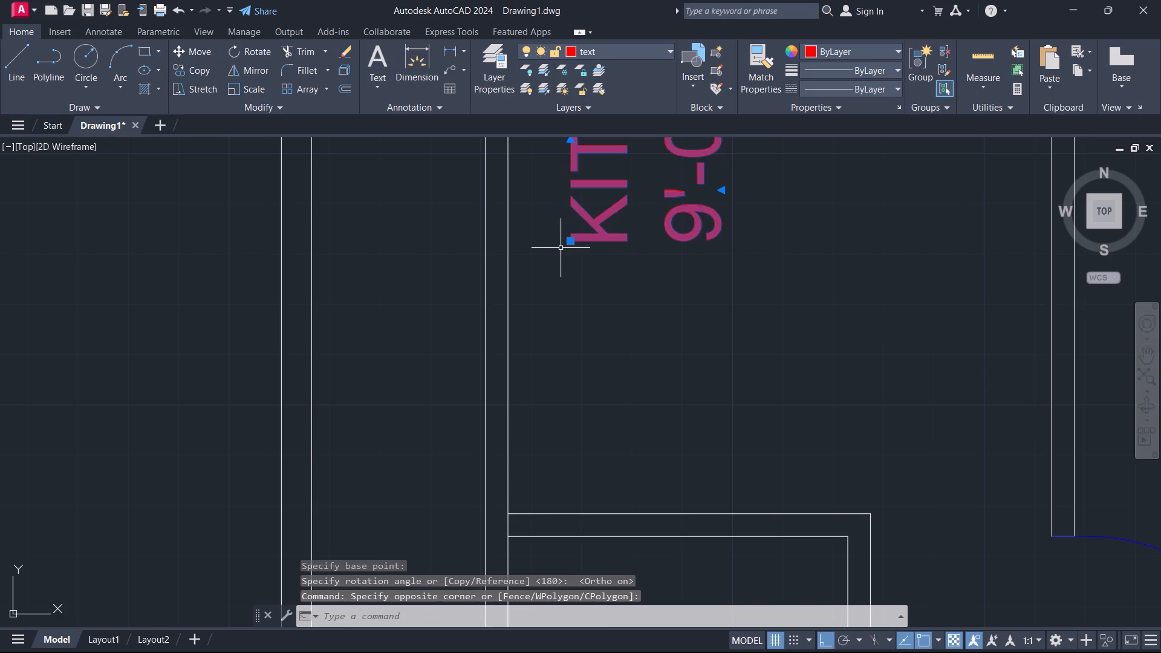
{"action": "key", "text": "m"}
{"action": "key", "text": "Return"}
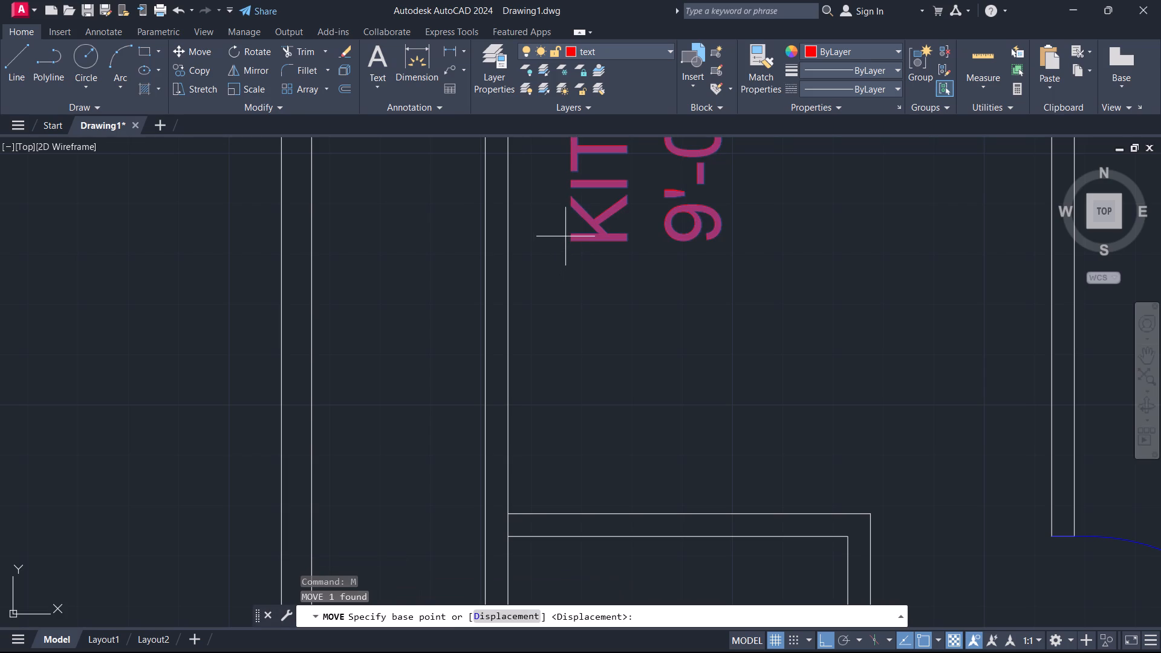
{"action": "left_click", "coordinate": [571, 240]}
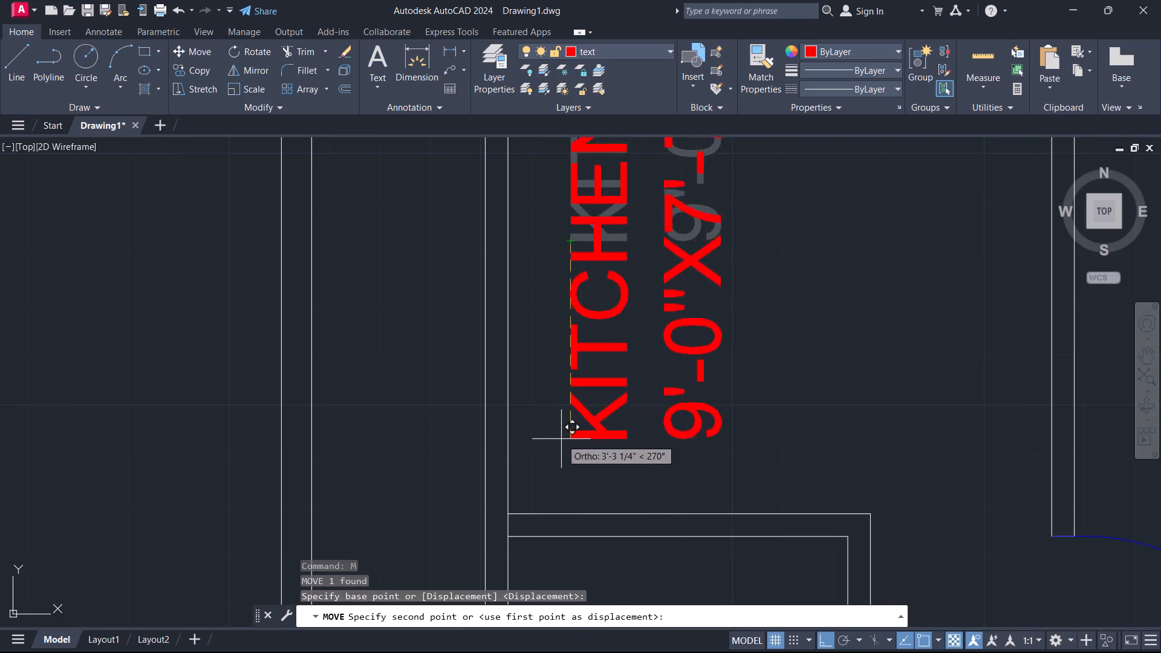
{"action": "left_click", "coordinate": [566, 470]}
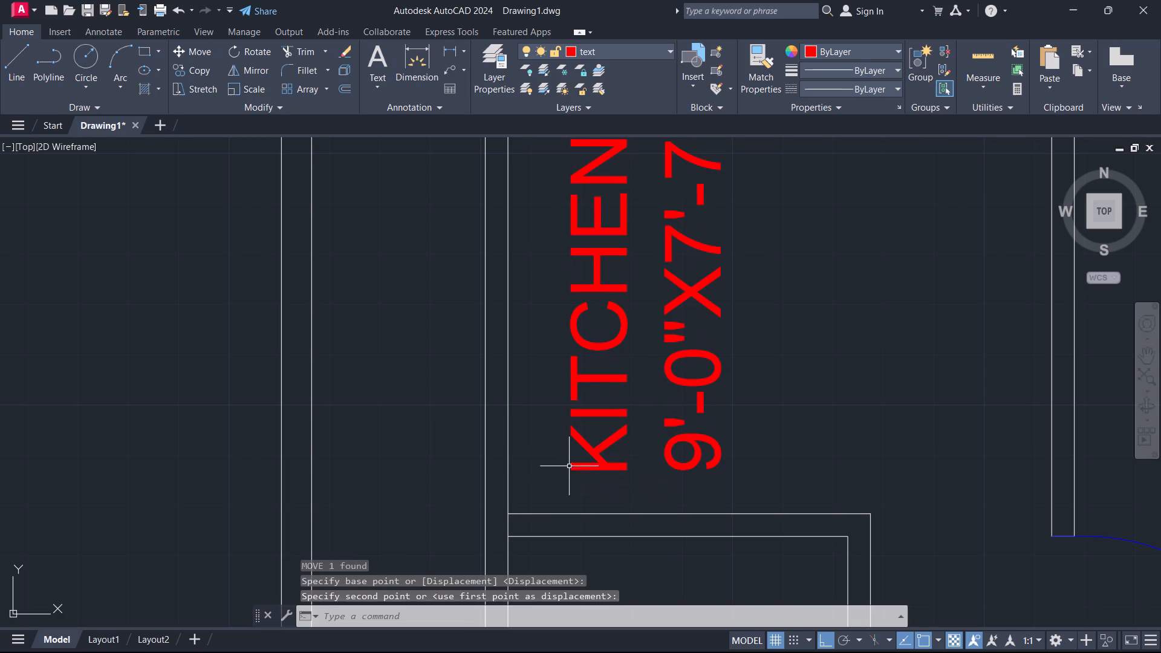
Move the kitchen label slightly farther south, closer to the counter outline.
{"action": "scroll", "coordinate": [674, 408], "scroll_direction": "down", "scroll_amount": 2}
{"action": "scroll", "coordinate": [680, 440], "scroll_direction": "up", "scroll_amount": 2}
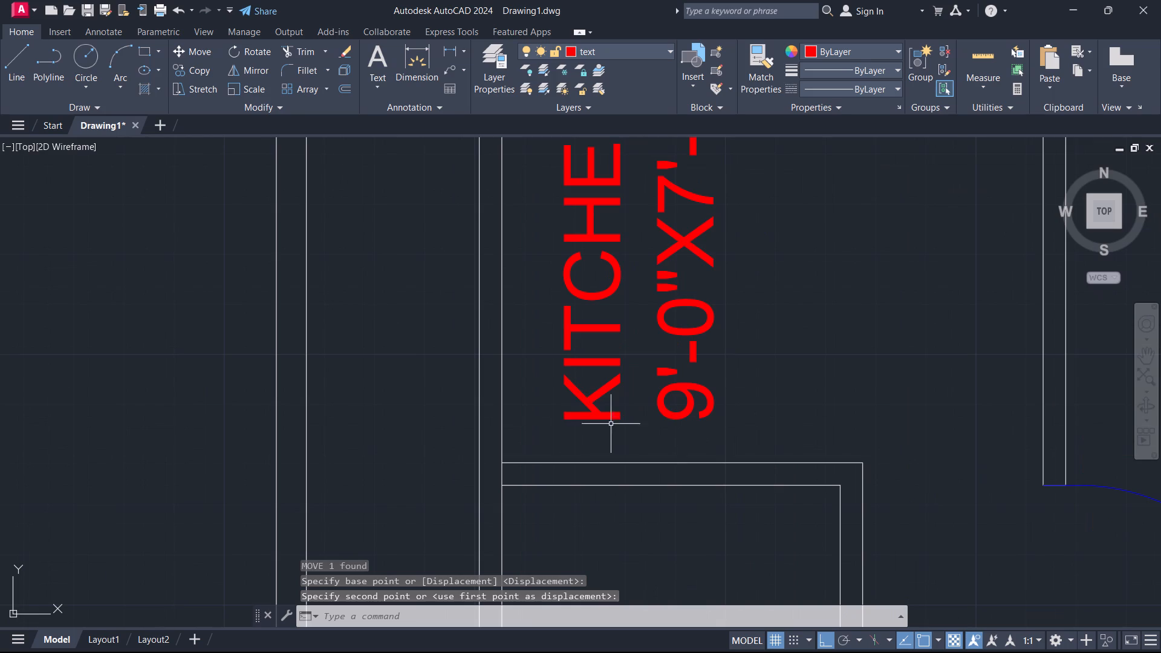
{"action": "left_click", "coordinate": [573, 418]}
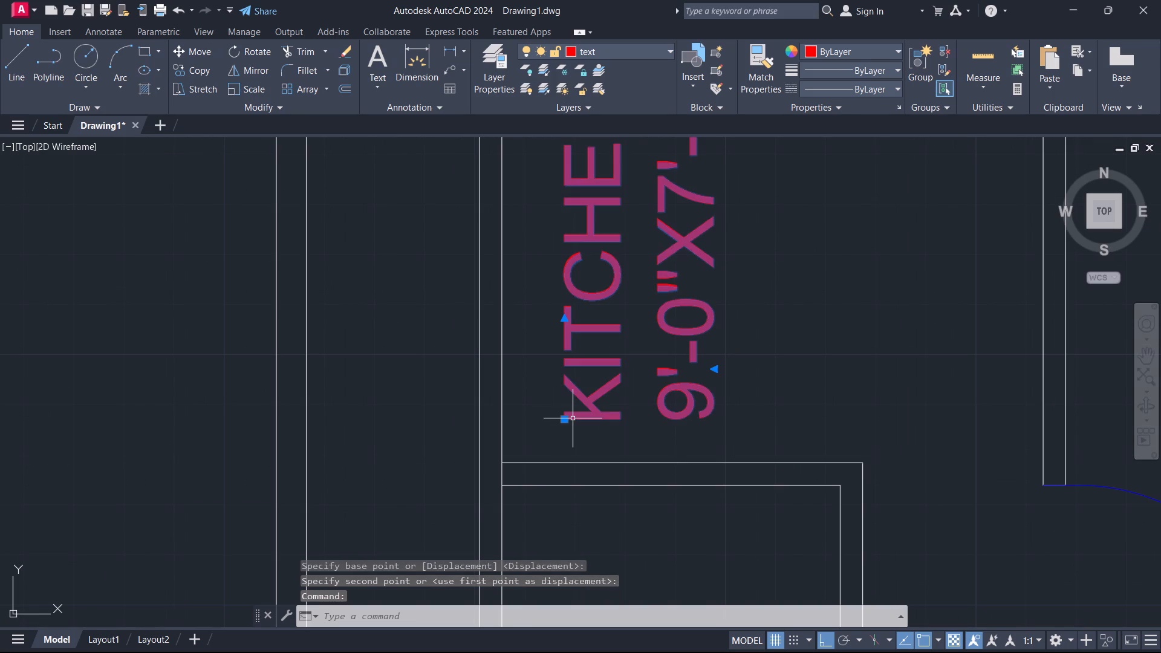
{"action": "key", "text": "m"}
{"action": "key", "text": "Return"}
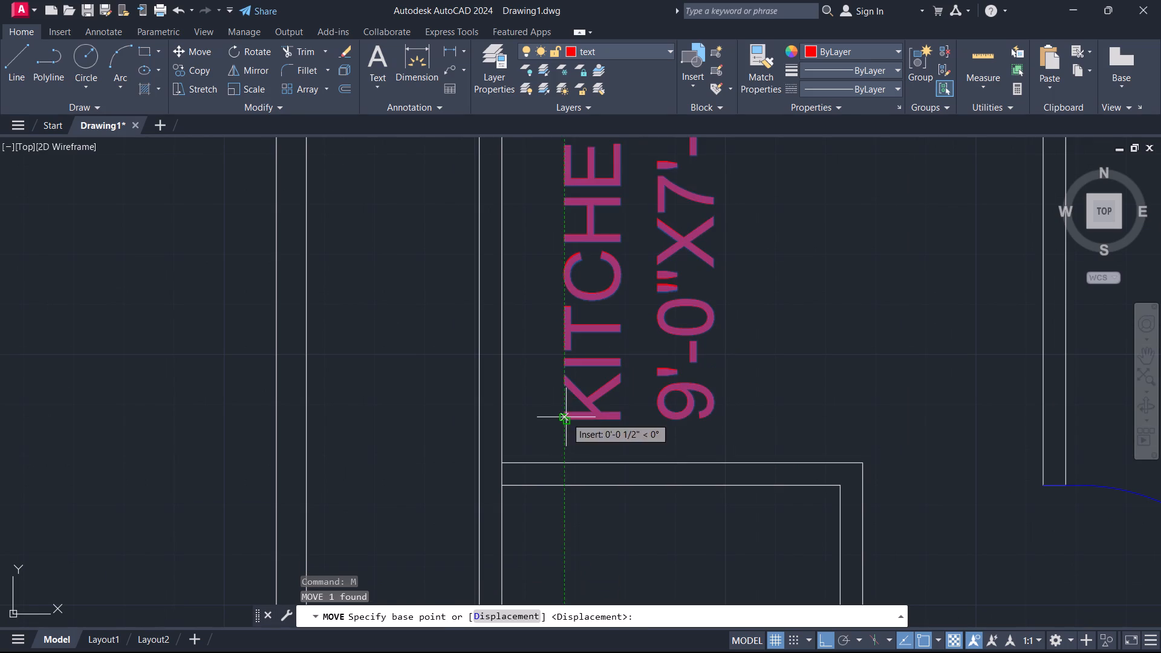
{"action": "left_click", "coordinate": [566, 417]}
{"action": "left_click", "coordinate": [551, 438]}
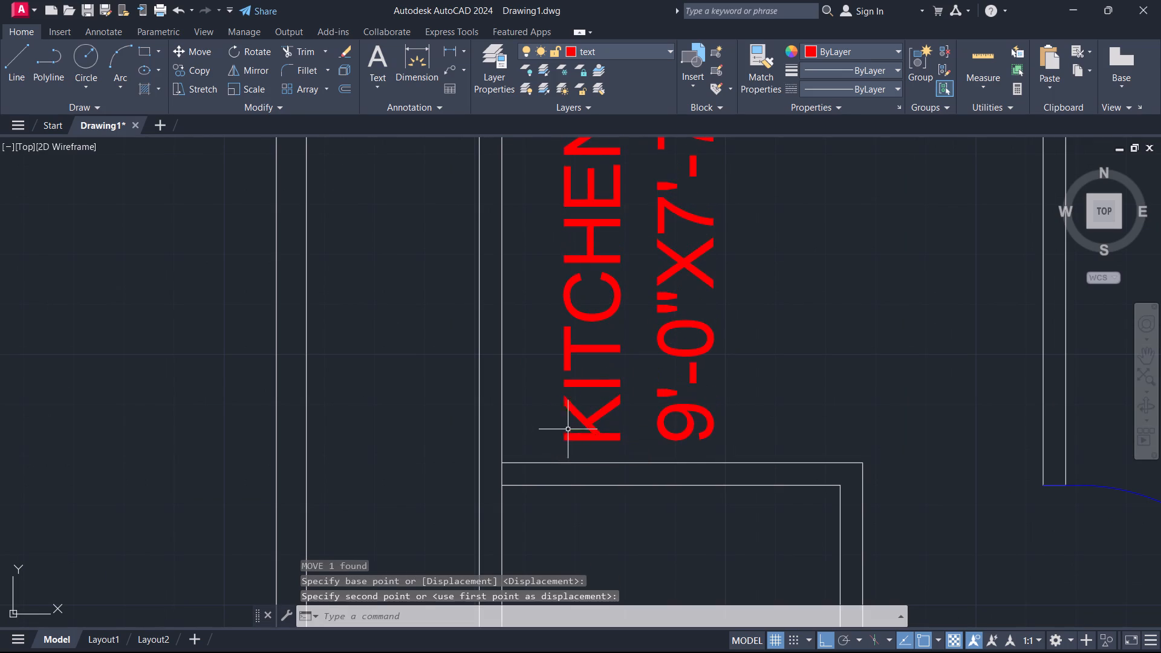
{"action": "scroll", "coordinate": [649, 390], "scroll_direction": "down", "scroll_amount": 2}
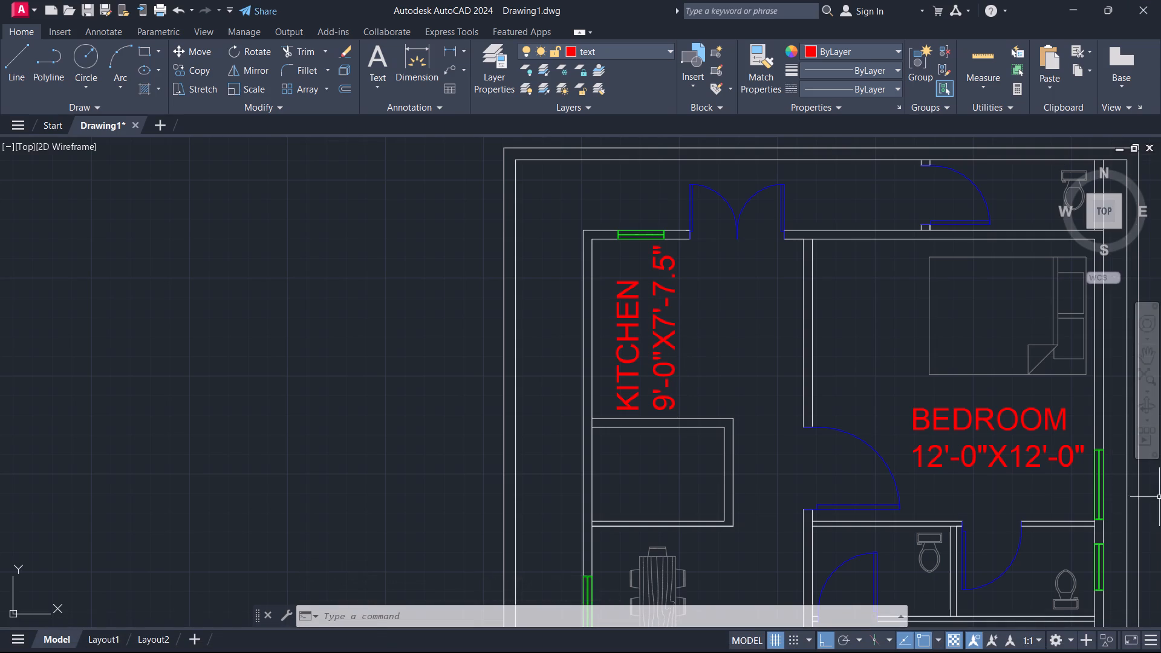
Examine the bedroom label copies across the dining area and southern rooms that still need names and dimensions.
{"action": "scroll", "coordinate": [736, 387], "scroll_direction": "down", "scroll_amount": 1}
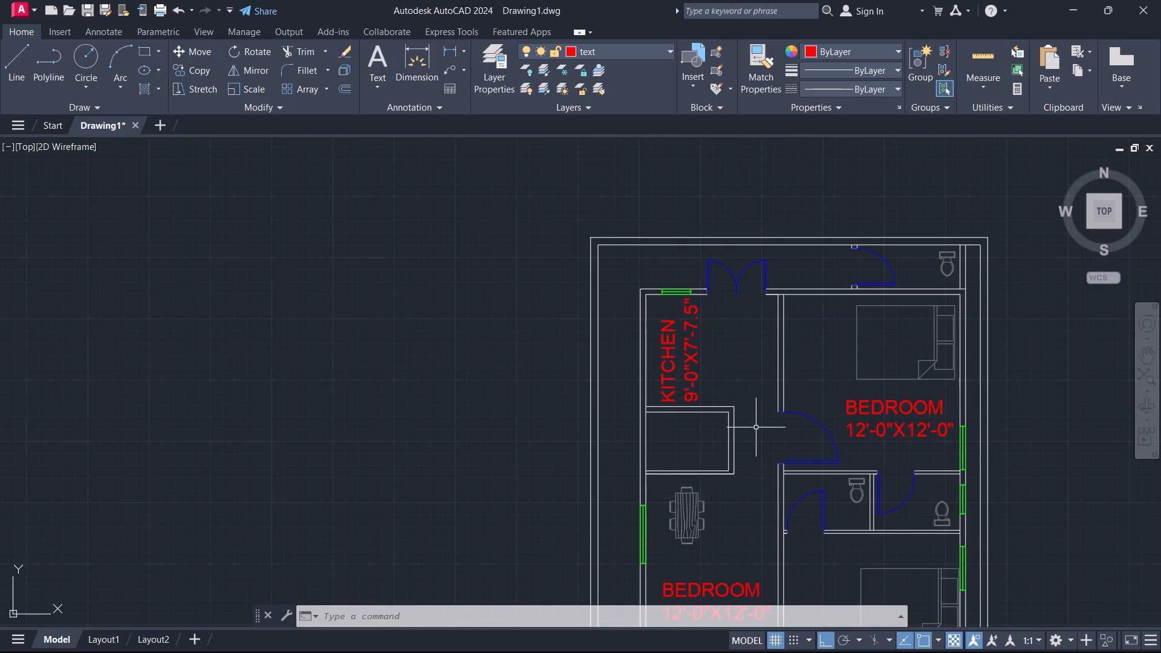
{"action": "middle_click_drag", "start_coordinate": [762, 440], "coordinate": [714, 385]}
{"action": "middle_click_drag", "start_coordinate": [706, 445], "coordinate": [704, 443]}
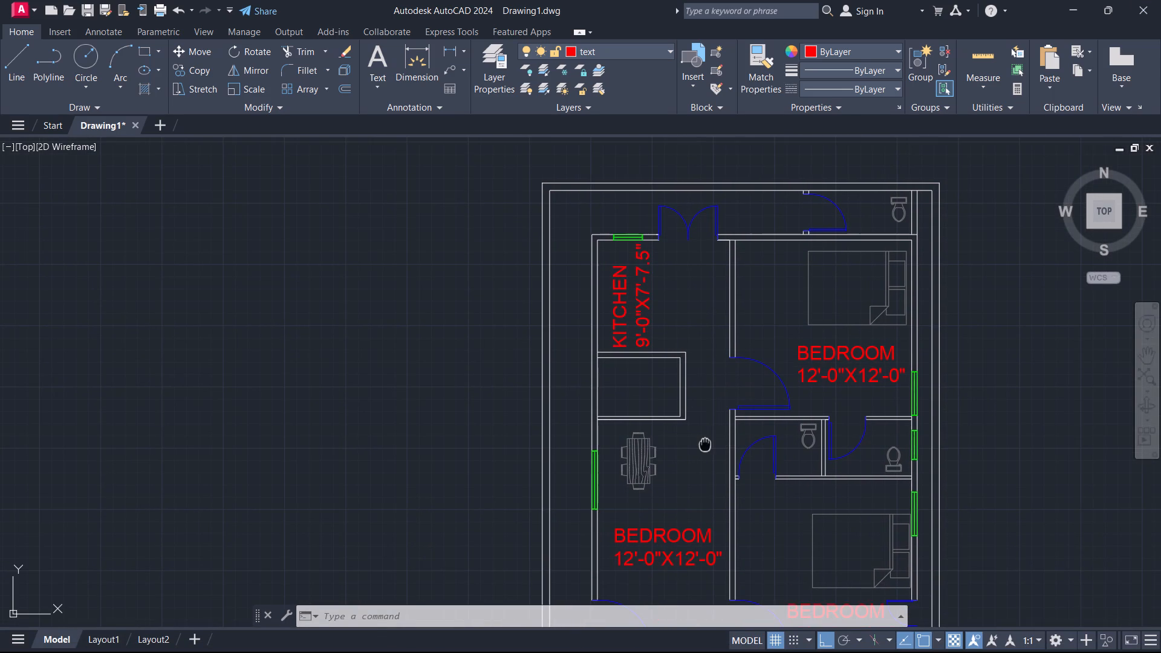
{"action": "middle_click_drag", "start_coordinate": [704, 443], "coordinate": [695, 397]}
{"action": "scroll", "coordinate": [679, 505], "scroll_direction": "up", "scroll_amount": 1}
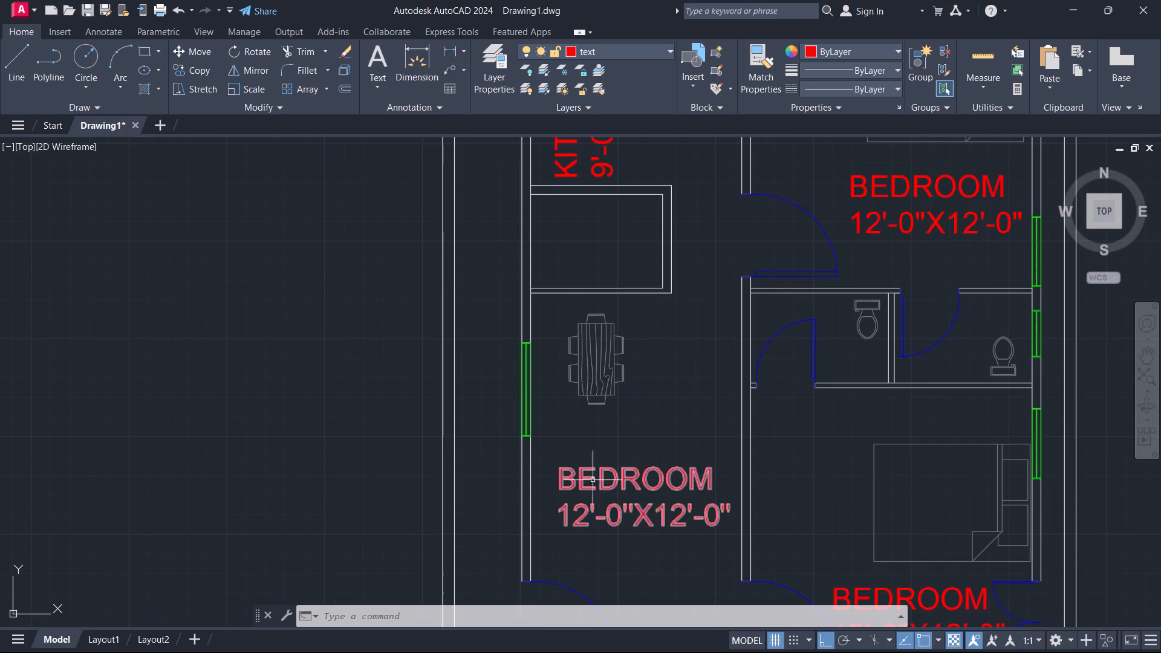
{"action": "scroll", "coordinate": [699, 438], "scroll_direction": "down", "scroll_amount": 1}
{"action": "scroll", "coordinate": [834, 533], "scroll_direction": "up", "scroll_amount": 1}
{"action": "scroll", "coordinate": [772, 499], "scroll_direction": "down", "scroll_amount": 2}
{"action": "middle_click_drag", "start_coordinate": [772, 571], "coordinate": [758, 506]}
{"action": "scroll", "coordinate": [750, 521], "scroll_direction": "up", "scroll_amount": 2}
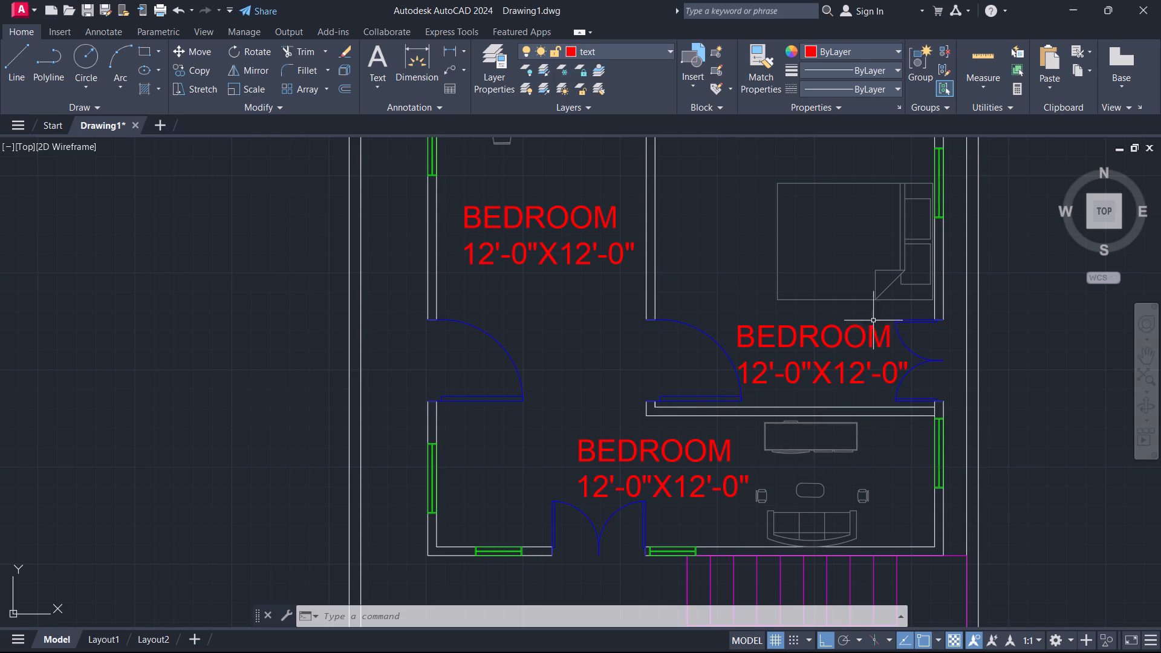
{"action": "scroll", "coordinate": [576, 294], "scroll_direction": "down", "scroll_amount": 1}
{"action": "middle_click_drag", "start_coordinate": [580, 308], "coordinate": [585, 312]}
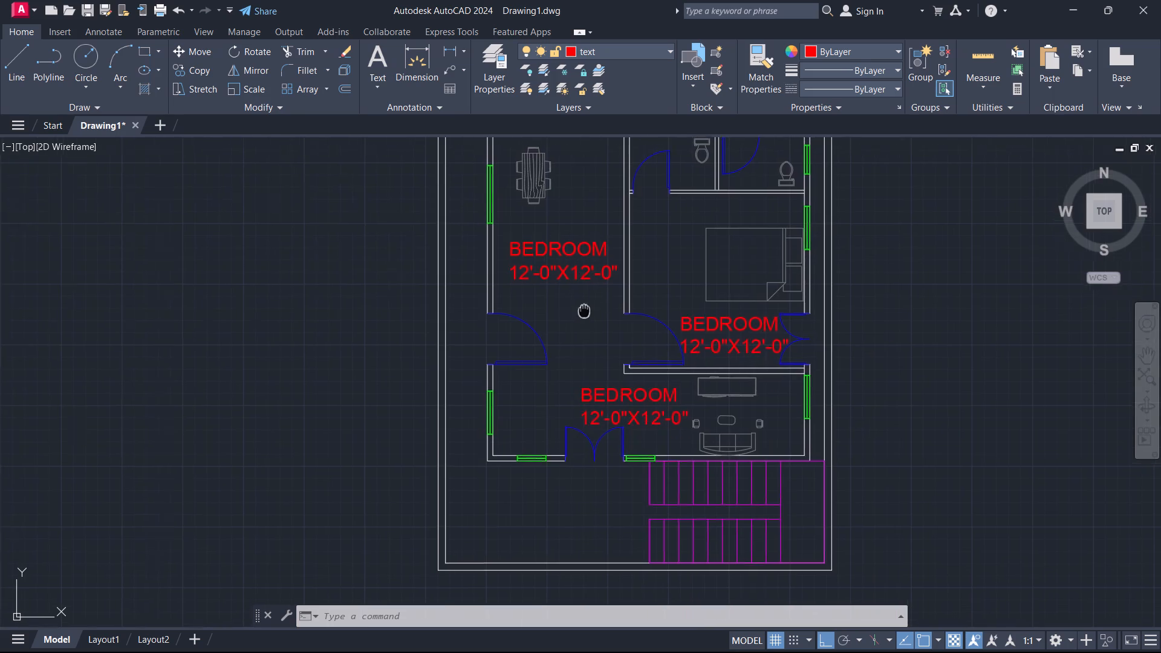
{"action": "middle_click_drag", "start_coordinate": [585, 312], "coordinate": [640, 418]}
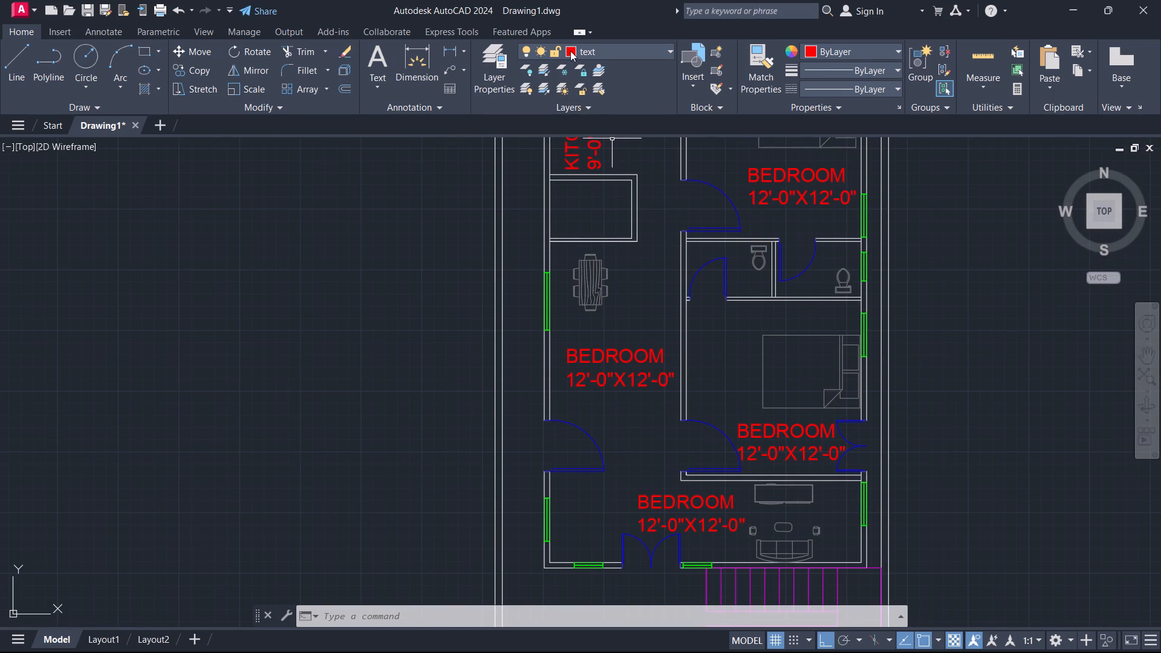
Measure the living area's north-south length with a linear dimension from the counter's southeast corner to the south wall, without placing the dimension.
{"action": "left_click", "coordinate": [444, 48]}
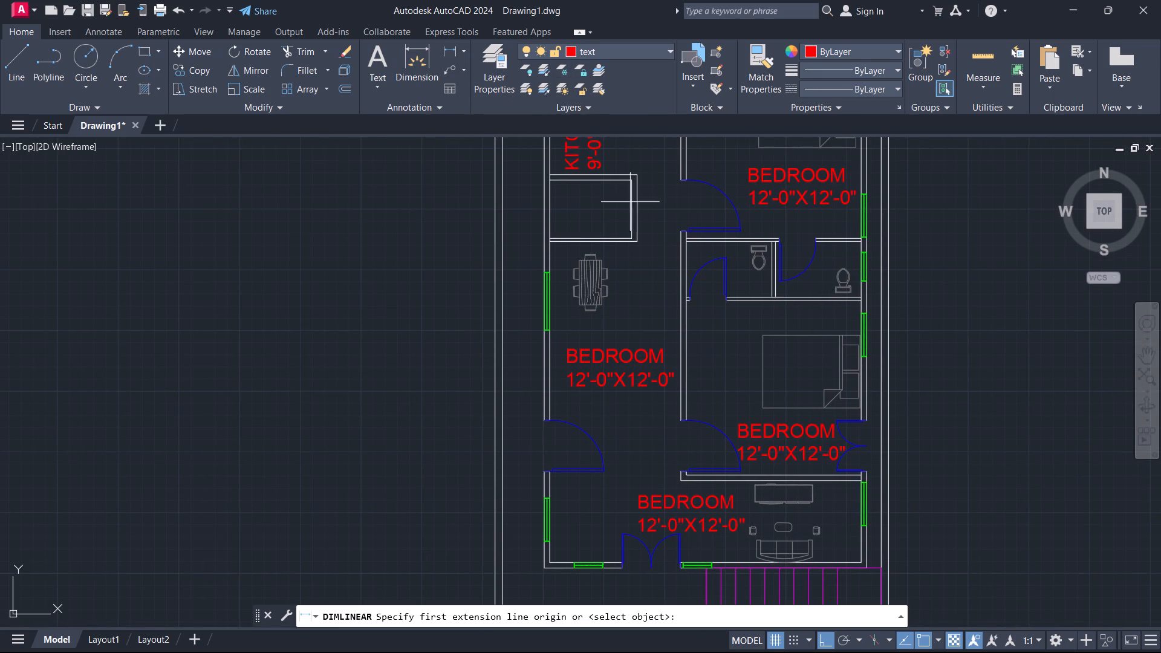
{"action": "left_click", "coordinate": [639, 240]}
{"action": "scroll", "coordinate": [610, 559], "scroll_direction": "up", "scroll_amount": 2}
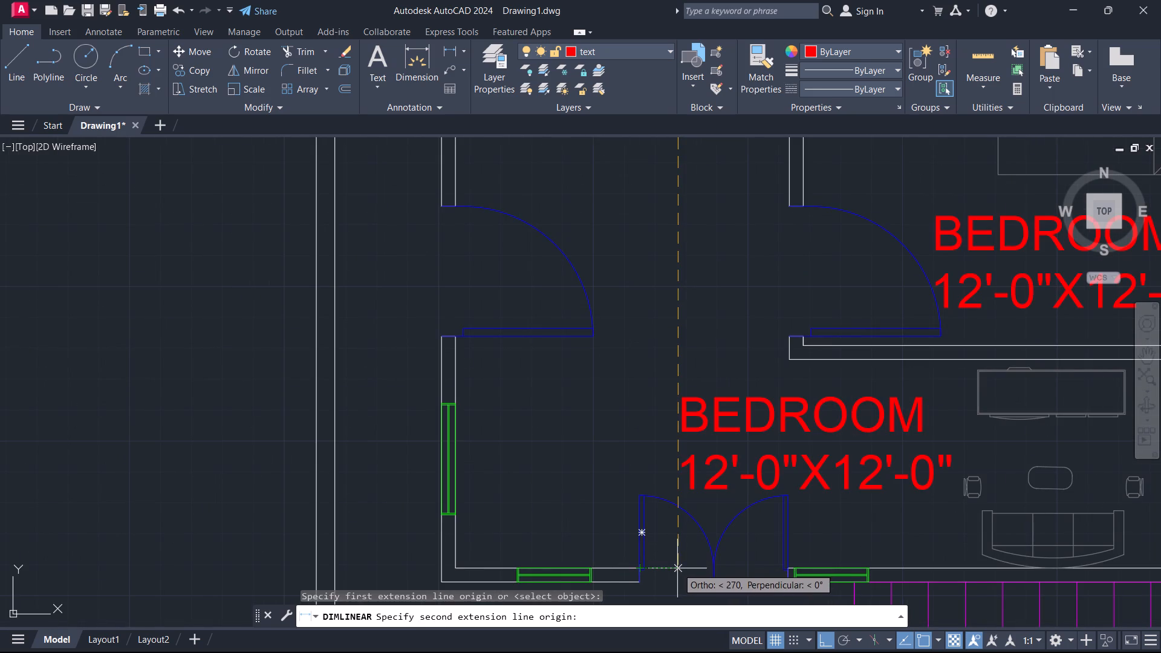
{"action": "left_click", "coordinate": [677, 568]}
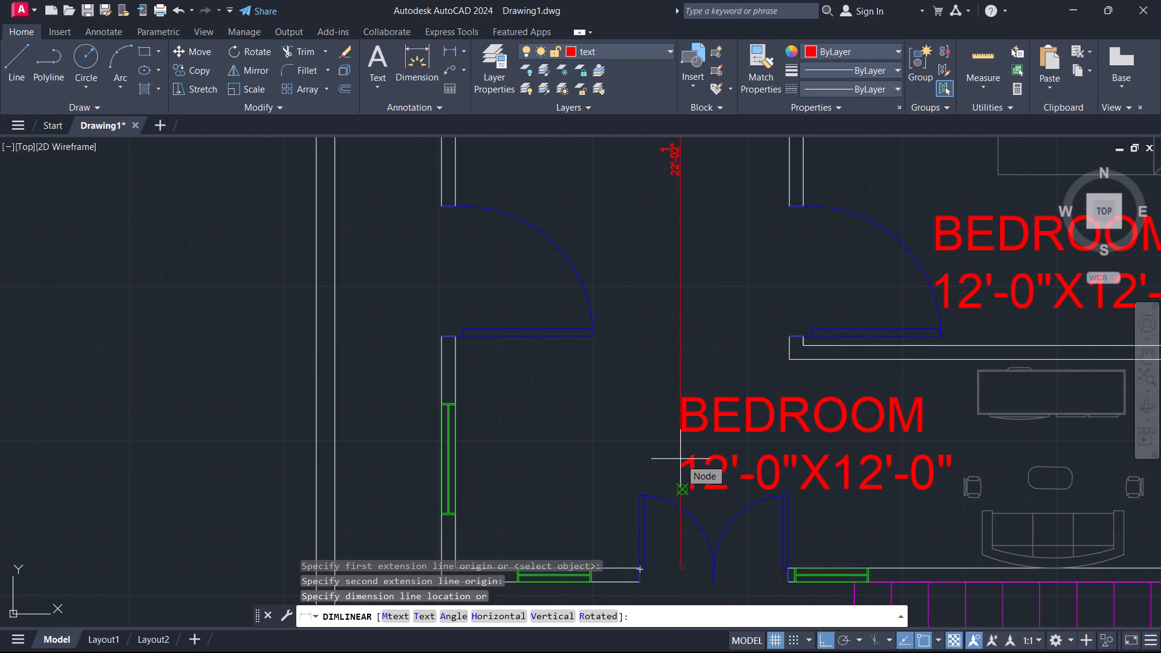
{"action": "key", "text": "Escape"}
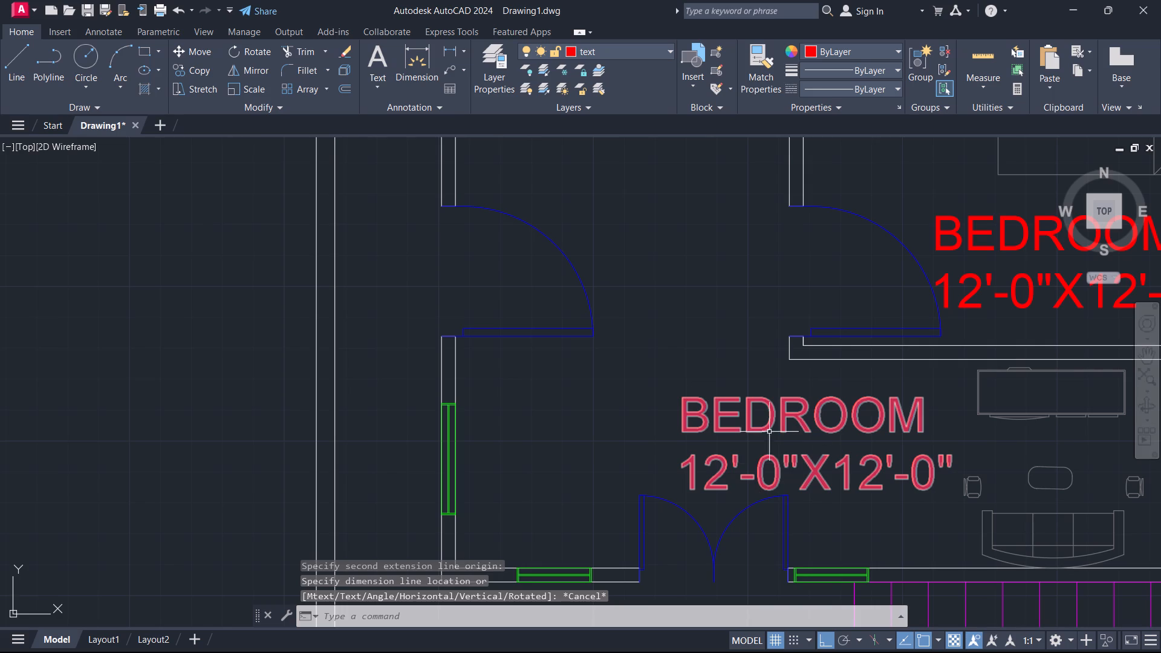
Open the bedroom label south of the dining table for editing and change its name to LIVINGROOM.
{"action": "scroll", "coordinate": [767, 434], "scroll_direction": "down", "scroll_amount": 2}
{"action": "double_click", "coordinate": [719, 283]}
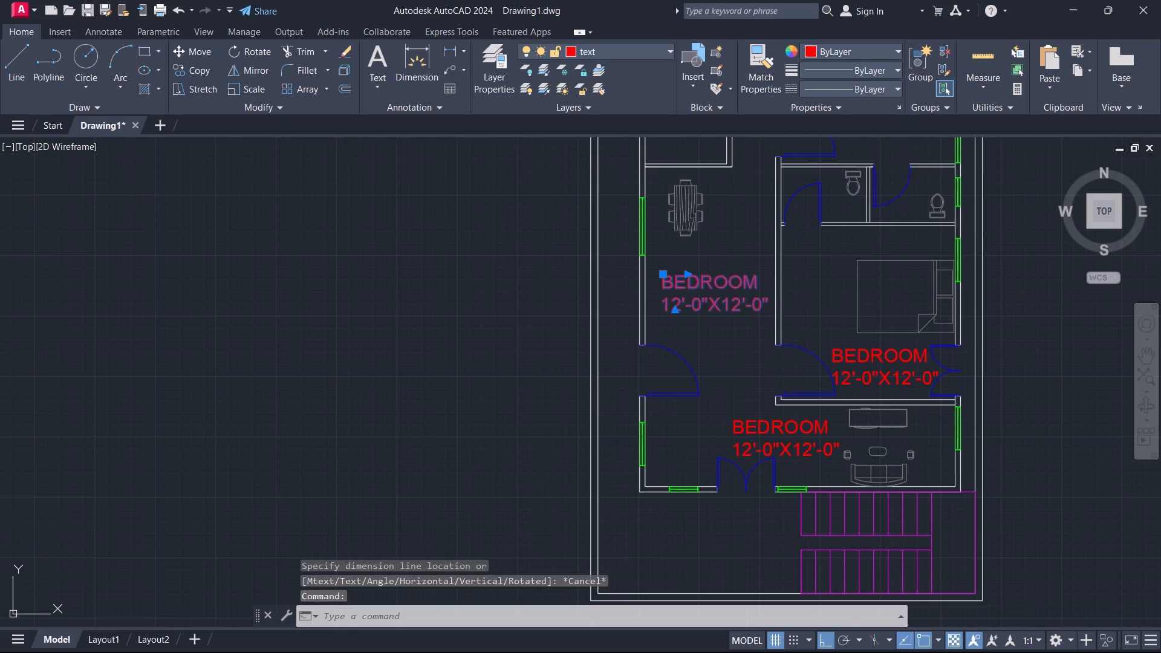
{"action": "key", "text": "BackSpace"}
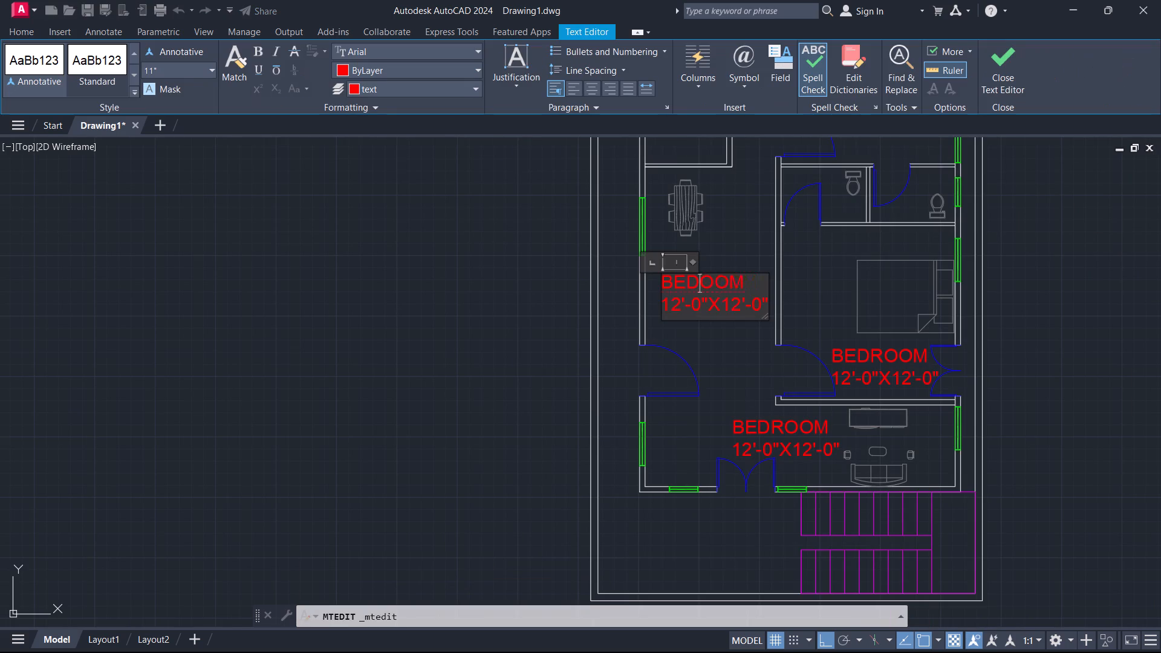
{"action": "key", "text": "BackSpace"}
{"action": "key", "text": "BackSpace"}
{"action": "key", "text": "BackSpace"}
{"action": "key", "text": "BackSpace"}
{"action": "key", "text": "BackSpace"}
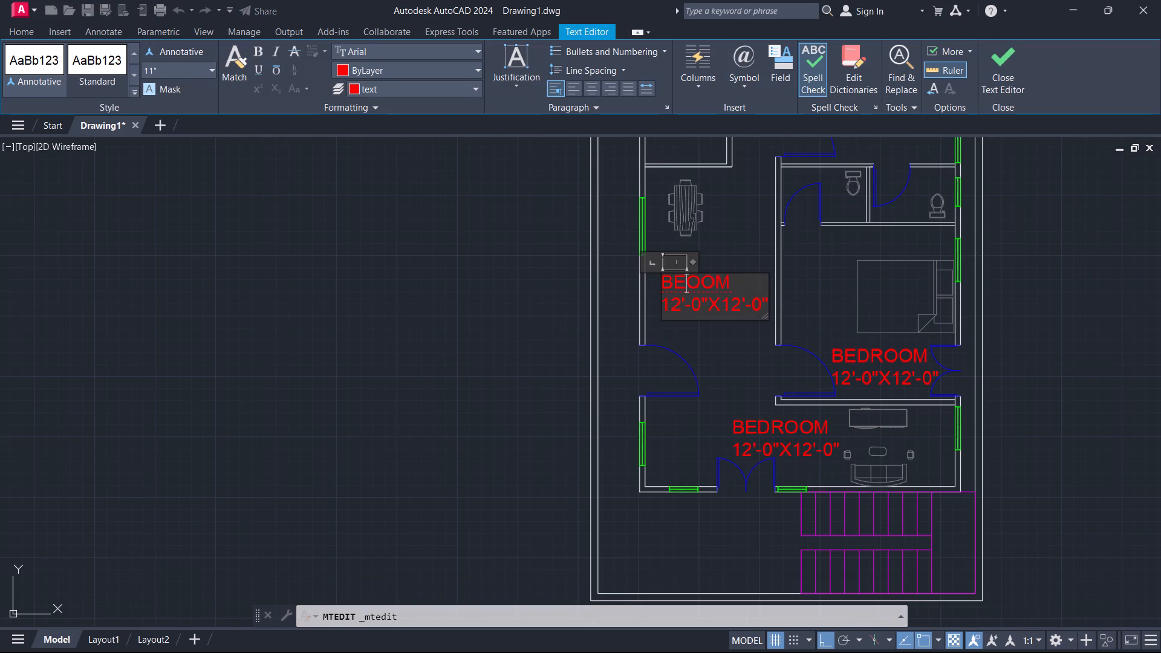
{"action": "type", "text": "LIVINGR"}
Clear the copied dimension line below LIVINGROOM and re-enter the letters INGROOM to complete the room name.
{"action": "key", "text": "Down"}
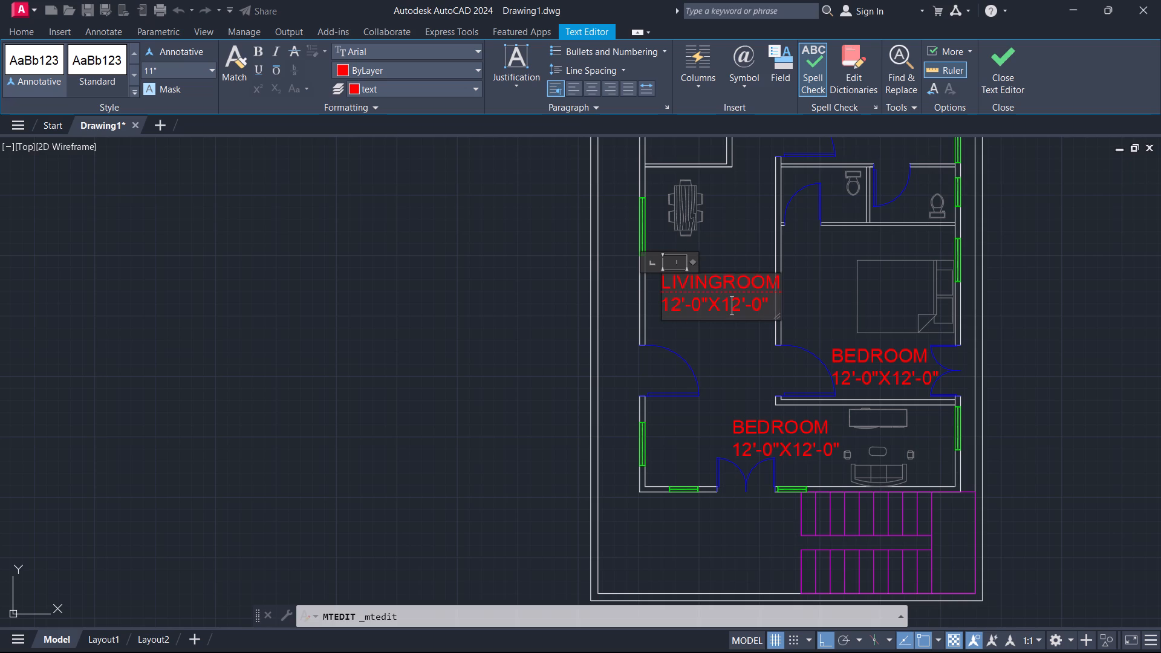
{"action": "key", "text": "Right"}
{"action": "key", "text": "Right"}
{"action": "key", "text": "Right"}
{"action": "key", "text": "Right"}
{"action": "key", "text": "Right"}
{"action": "key", "text": "BackSpace"}
{"action": "key", "text": "BackSpace"}
{"action": "key", "text": "BackSpace"}
{"action": "key", "text": "BackSpace"}
{"action": "key", "text": "BackSpace"}
{"action": "key", "text": "BackSpace"}
{"action": "key", "text": "BackSpace"}
{"action": "key", "text": "BackSpace"}
{"action": "key", "text": "BackSpace"}
{"action": "key", "text": "BackSpace"}
{"action": "key", "text": "BackSpace"}
{"action": "key", "text": "BackSpace"}
{"action": "key", "text": "BackSpace"}
{"action": "key", "text": "BackSpace"}
{"action": "key", "text": "BackSpace"}
{"action": "key", "text": "BackSpace"}
{"action": "key", "text": "BackSpace"}
{"action": "key", "text": "BackSpace"}
{"action": "key", "text": "BackSpace"}
{"action": "key", "text": "BackSpace"}
{"action": "type", "text": "INGROOM"}
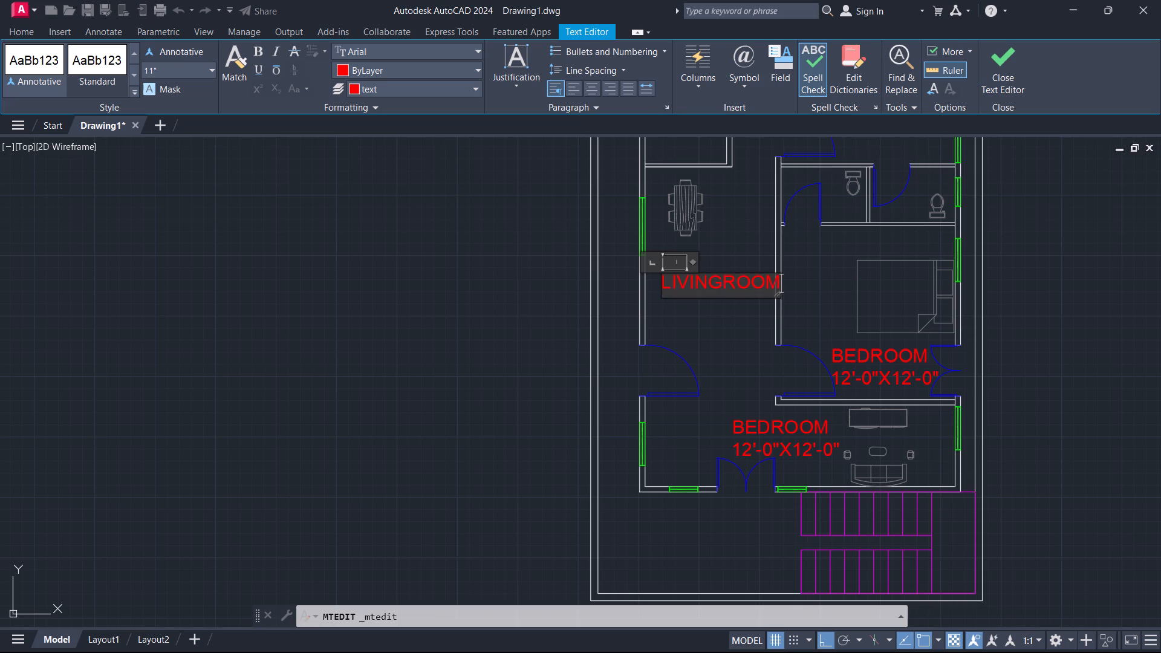
Add the dimension line 9'-0"X22'-0.5" below LIVINGROOM and finish editing the label.
{"action": "key", "text": "Return"}
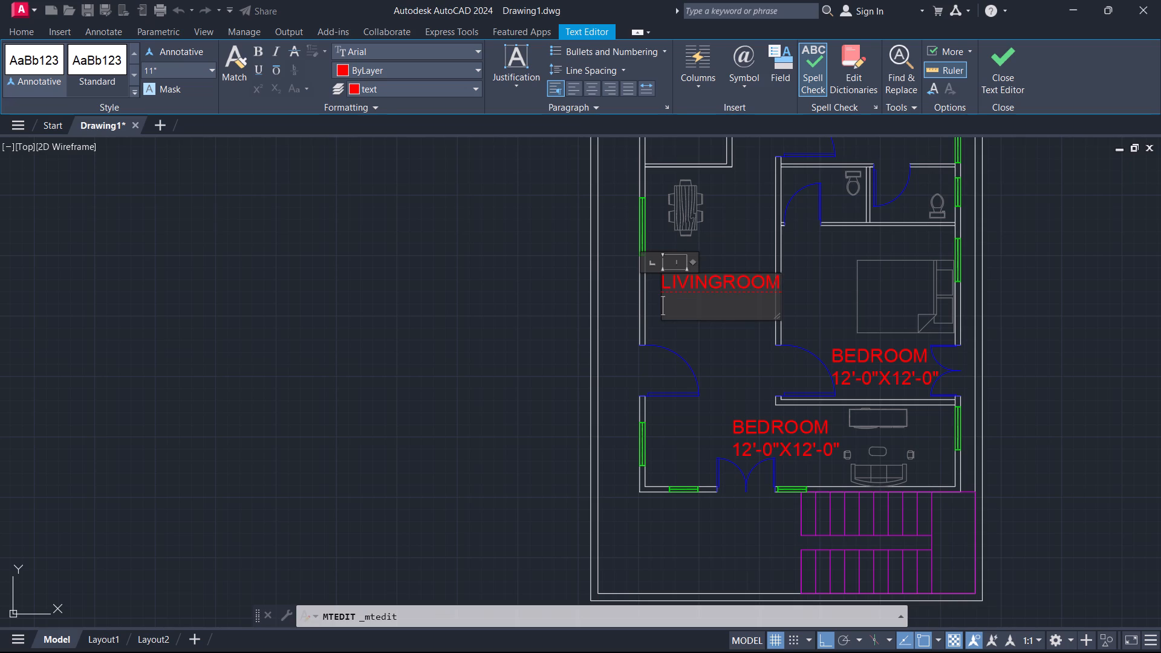
{"action": "key", "text": "9"}
{"action": "key", "text": "apostrophe"}
{"action": "type", "text": "-0\""}
{"action": "key", "text": "x"}
{"action": "type", "text": "22"}
{"action": "key", "text": "apostrophe"}
{"action": "type", "text": "-0.5\""}
{"action": "key", "text": "Return"}
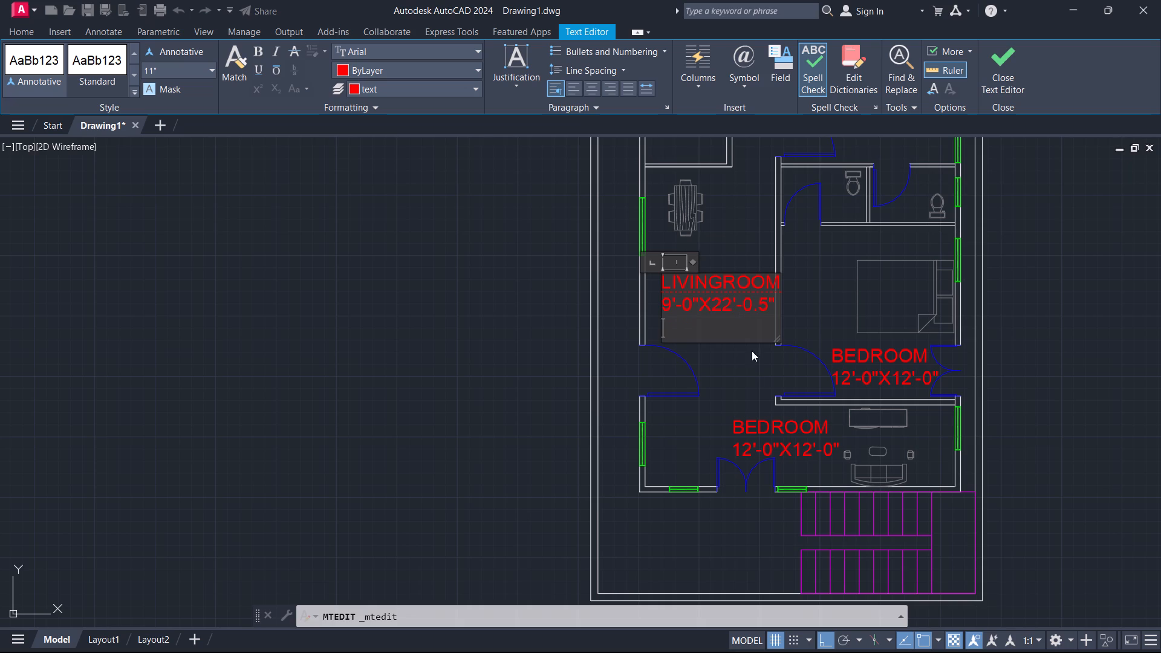
{"action": "left_click", "coordinate": [743, 378]}
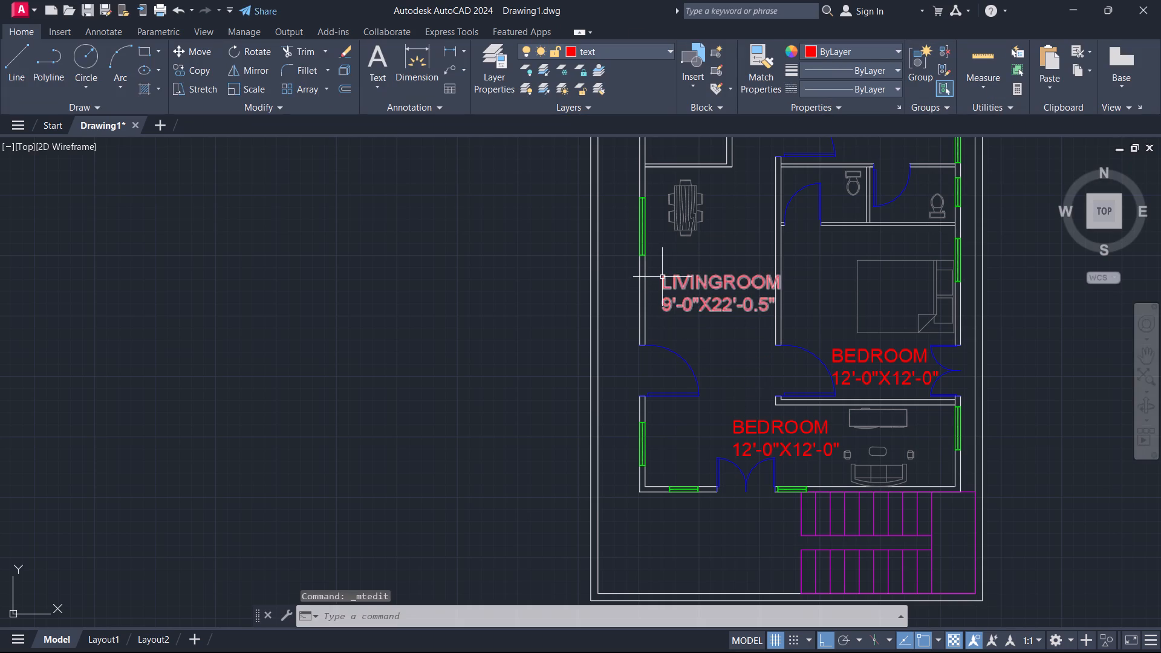
Rotate the living room label 90° clockwise about its insertion point.
{"action": "left_click", "coordinate": [663, 276]}
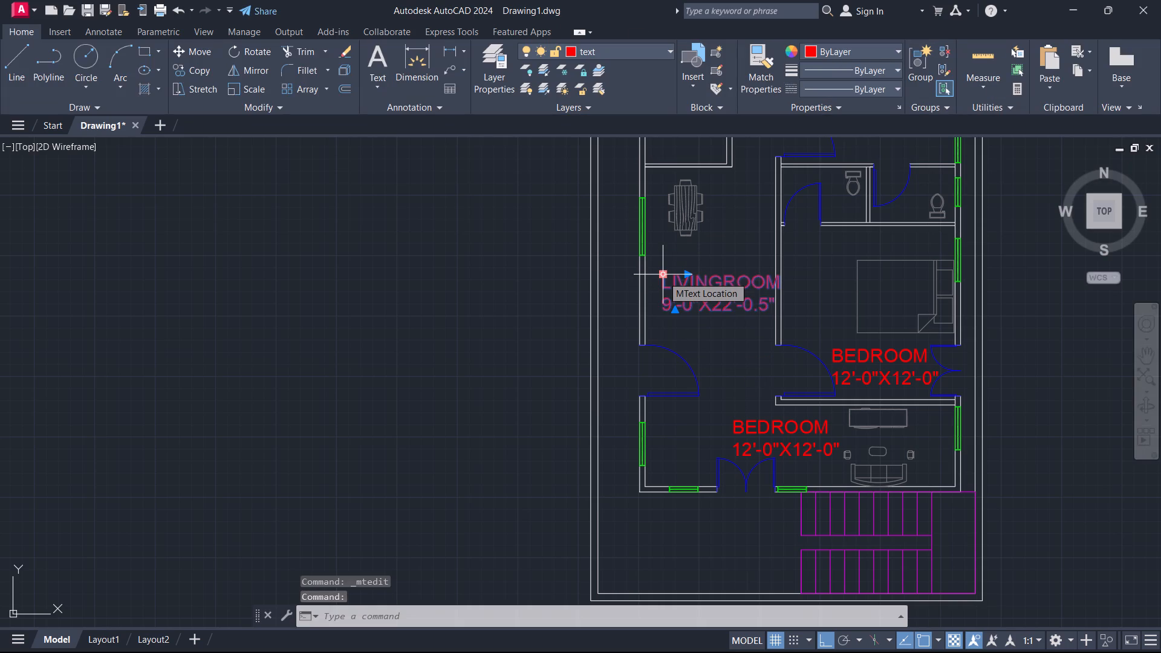
{"action": "type", "text": "RO"}
{"action": "key", "text": "Return"}
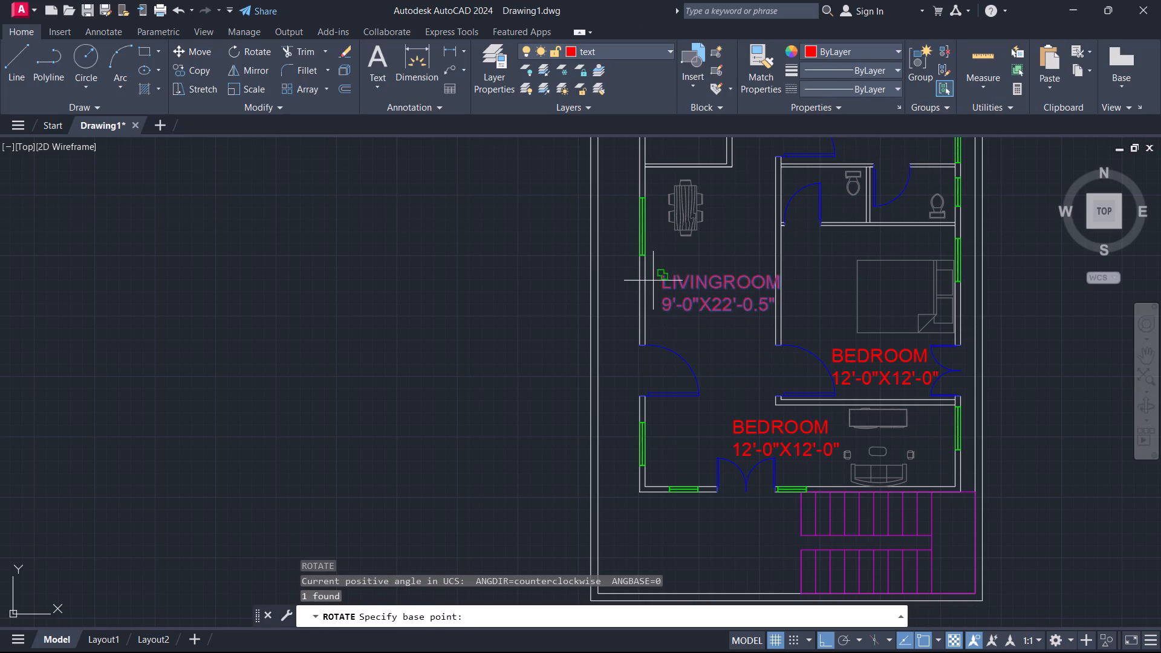
{"action": "left_click", "coordinate": [661, 282]}
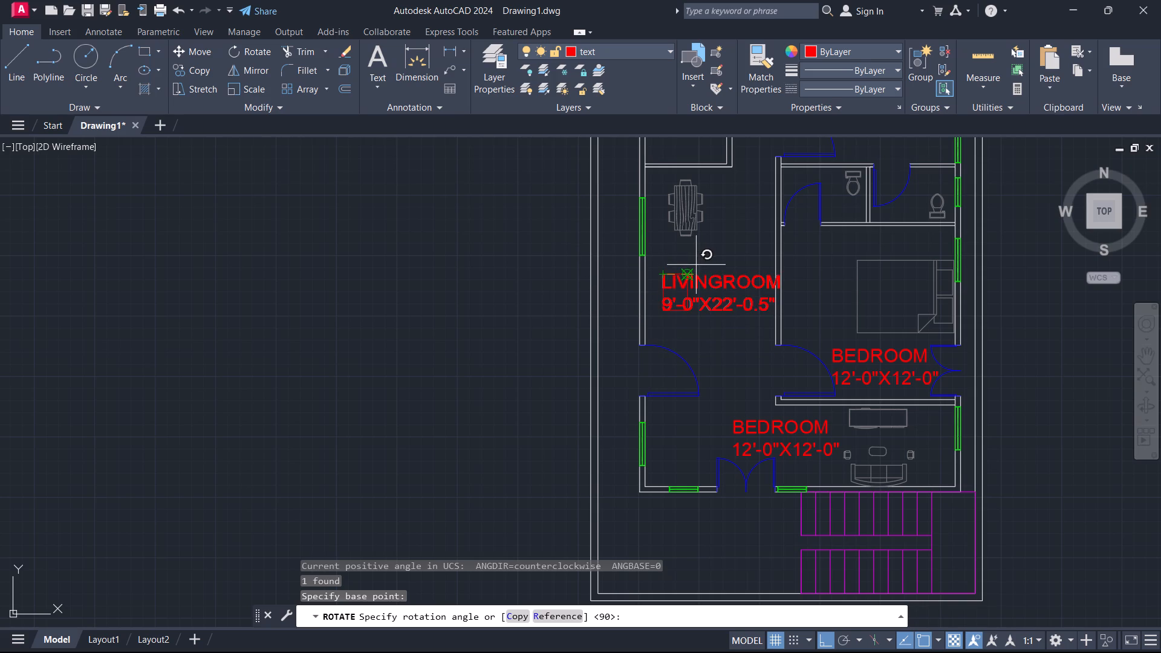
{"action": "left_click", "coordinate": [715, 406]}
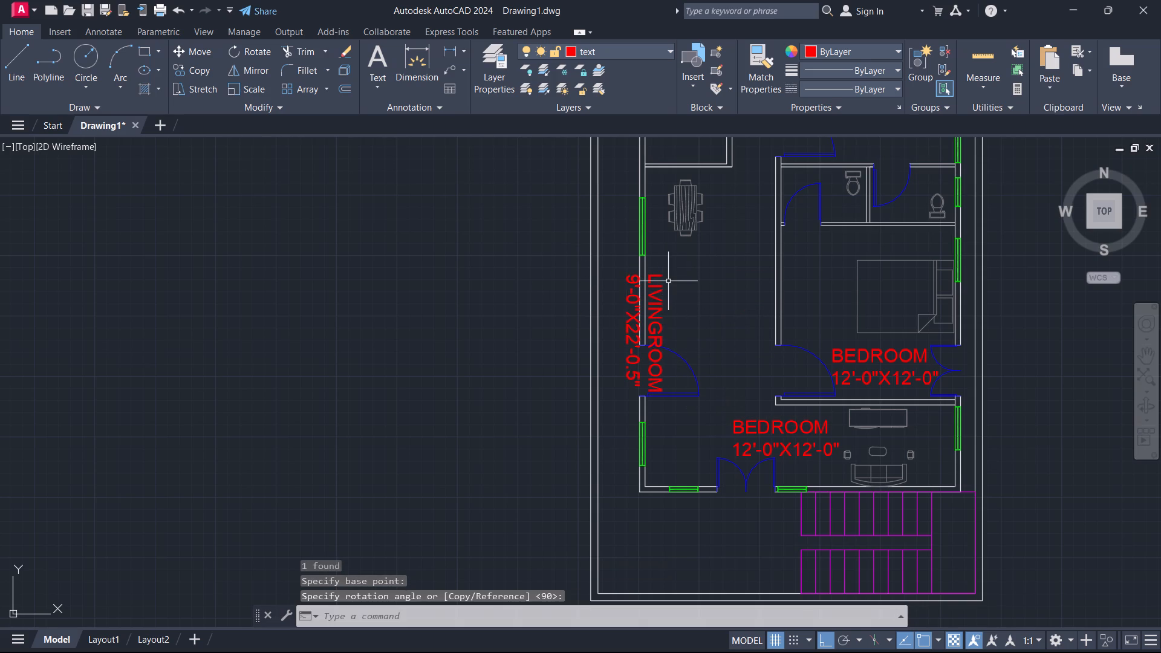
Move the rotated living room label east and slightly north, with Ortho turned off, placing it inside the room near the bedroom wall.
{"action": "left_click", "coordinate": [661, 274]}
{"action": "key", "text": "m"}
{"action": "key", "text": "Return"}
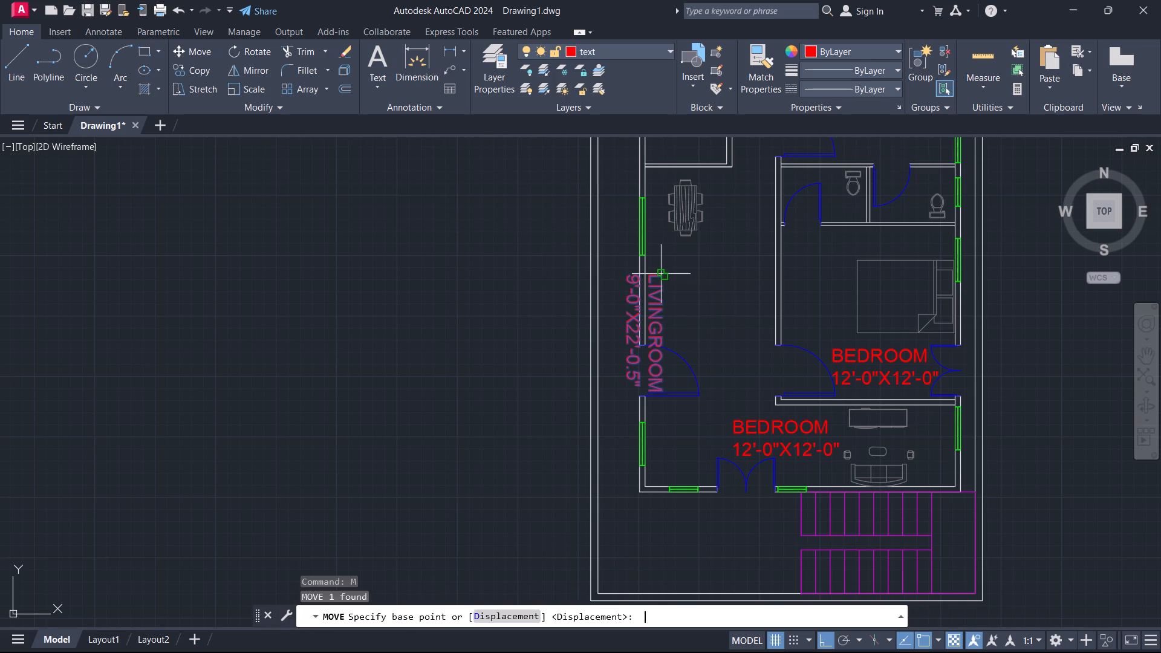
{"action": "left_click", "coordinate": [661, 274]}
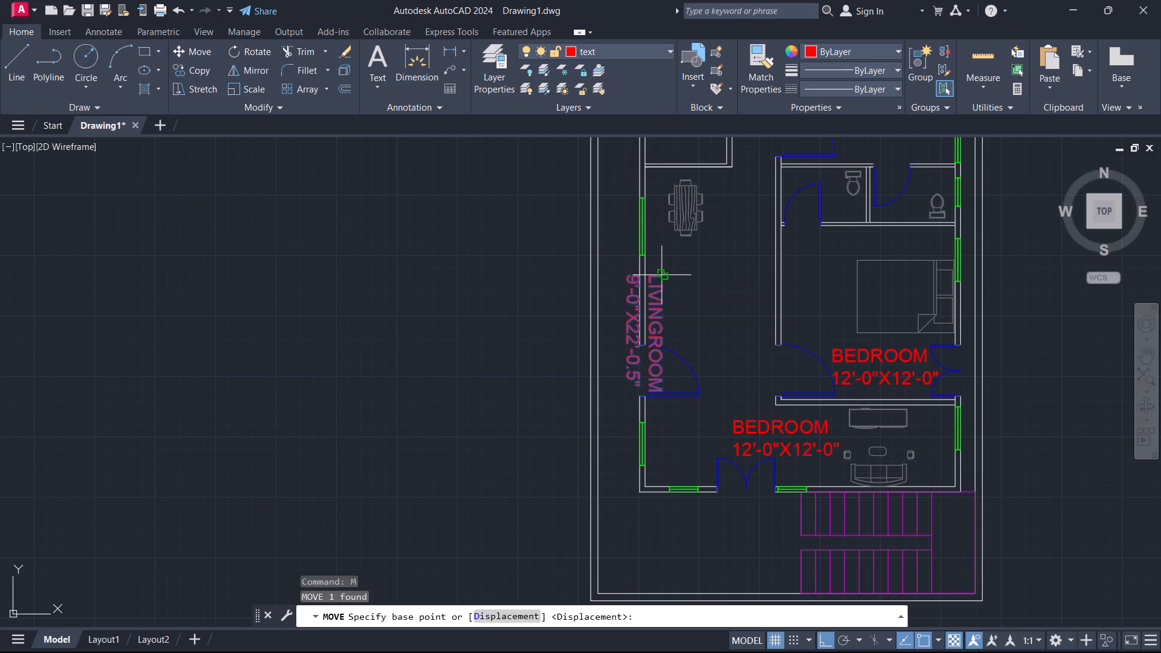
{"action": "left_click", "coordinate": [662, 275]}
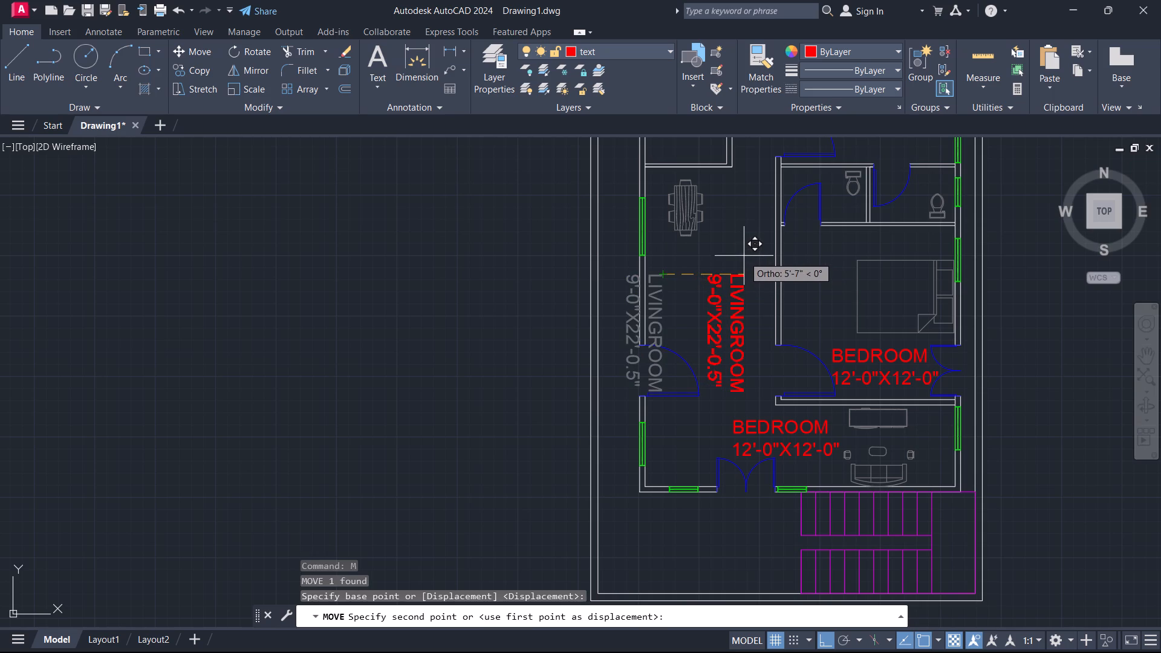
{"action": "key", "text": "F8"}
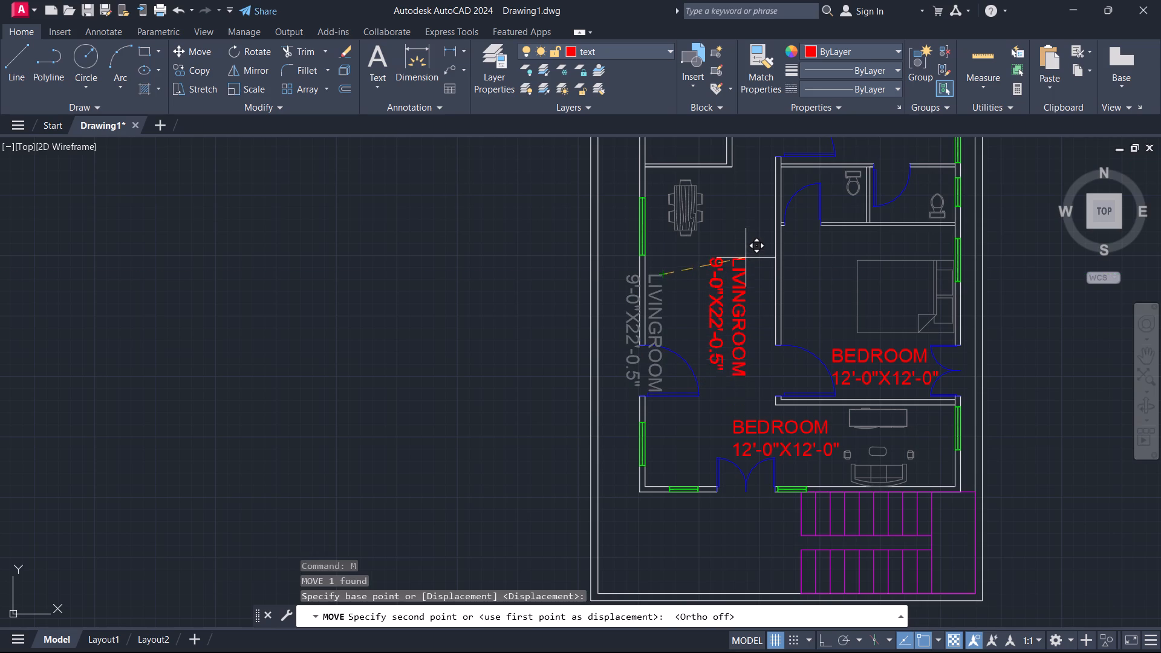
{"action": "left_click", "coordinate": [755, 254]}
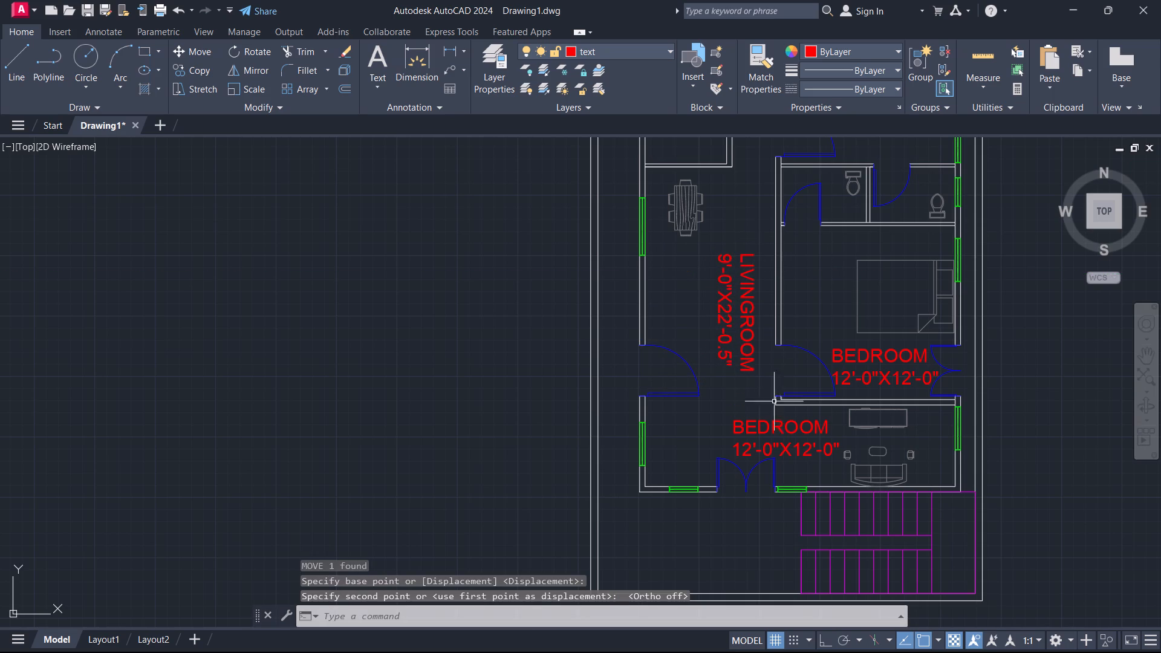
{"action": "scroll", "coordinate": [861, 466], "scroll_direction": "up", "scroll_amount": 2}
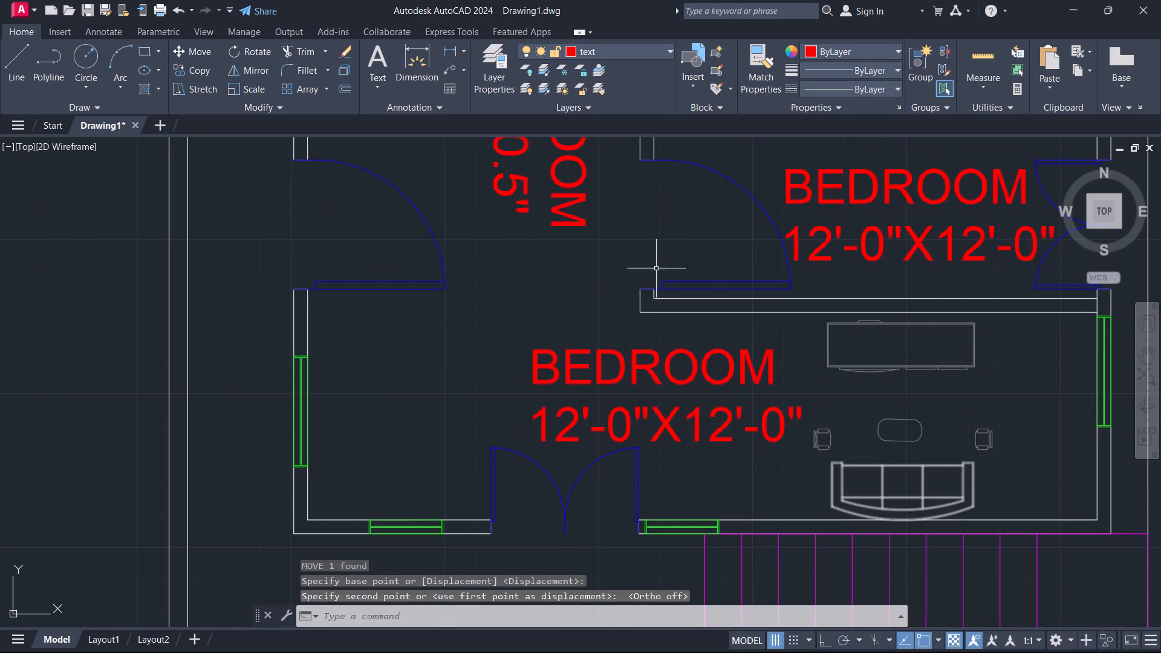
Measure the inner width of the front sitting area from the double door's edge to the east wall with a linear dimension.
{"action": "left_click", "coordinate": [453, 56]}
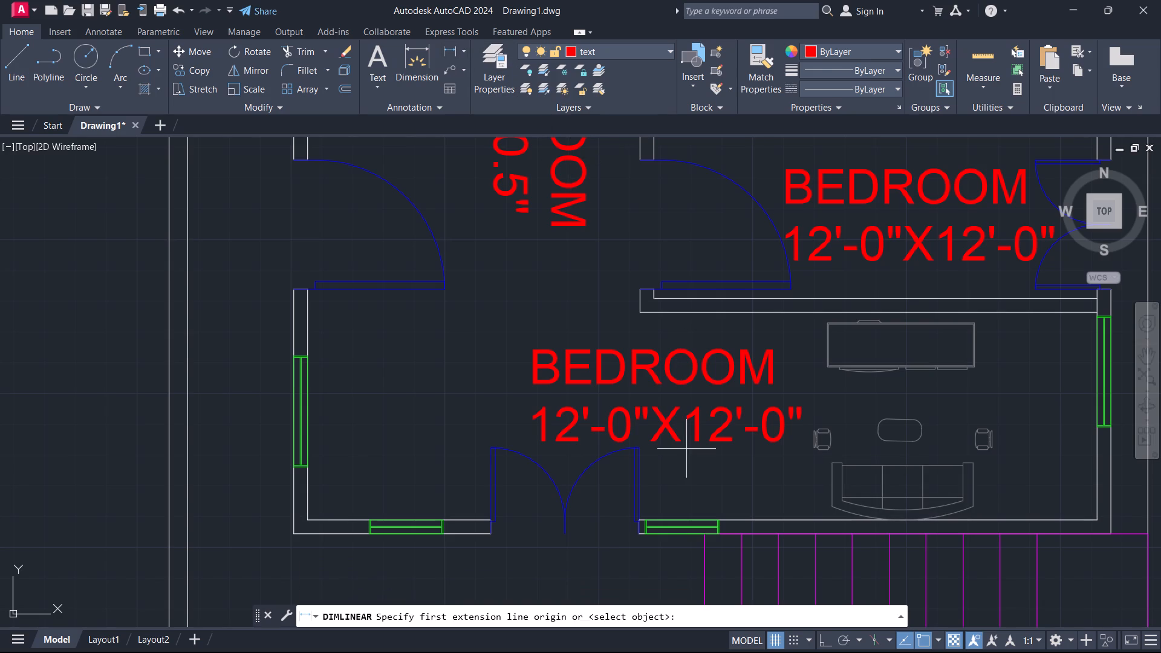
{"action": "left_click", "coordinate": [640, 493]}
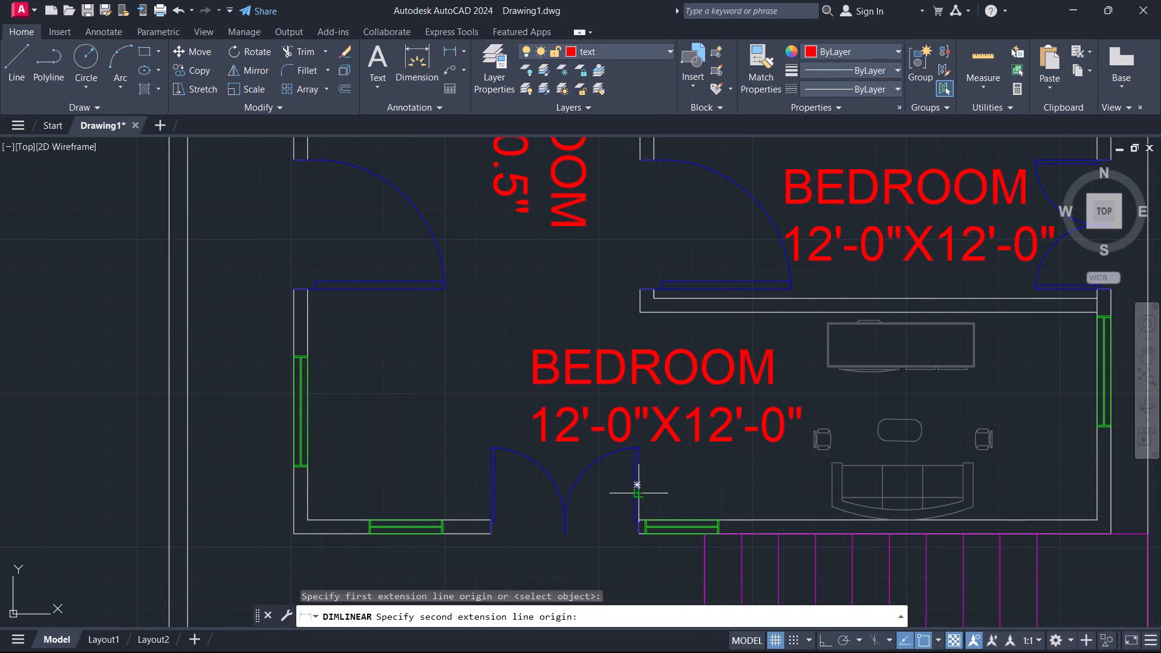
{"action": "left_click", "coordinate": [1098, 490]}
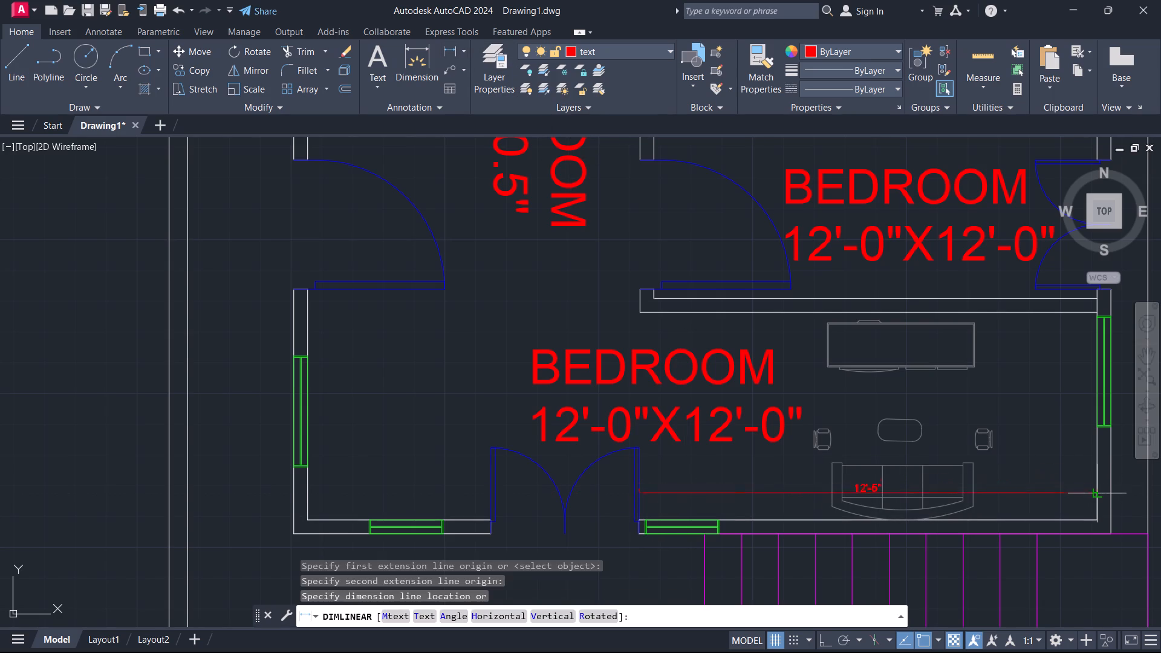
{"action": "key", "text": "Escape"}
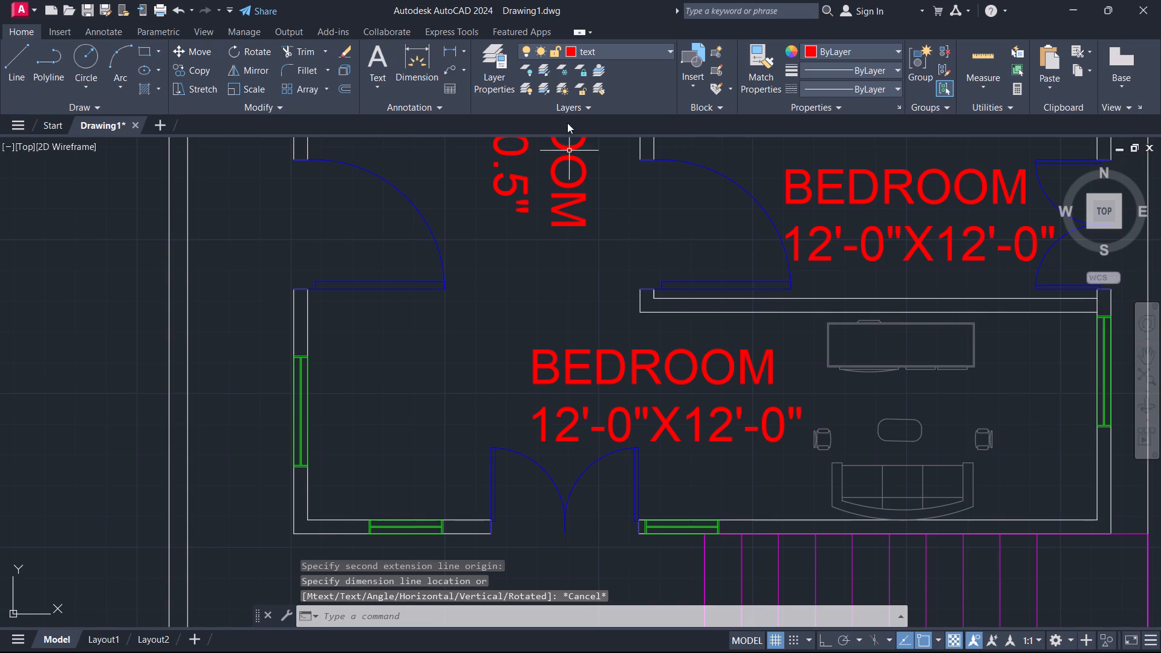
Measure the sitting area's depth between the bedroom partition and the south wall with a linear dimension.
{"action": "left_click", "coordinate": [454, 47]}
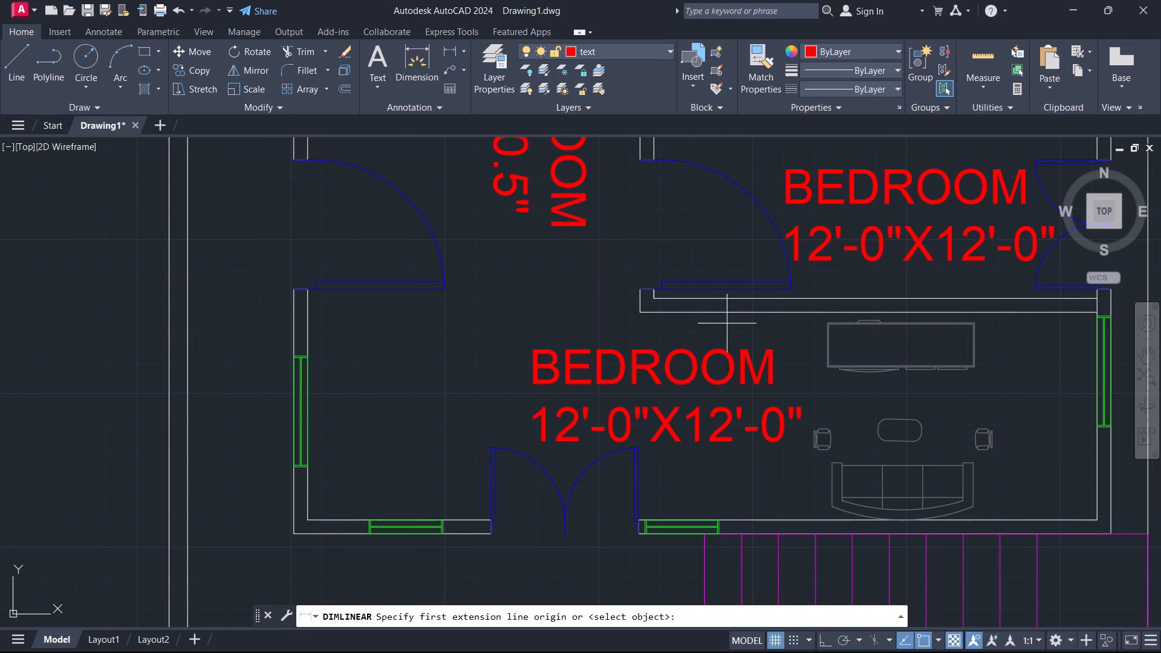
{"action": "left_click", "coordinate": [738, 313]}
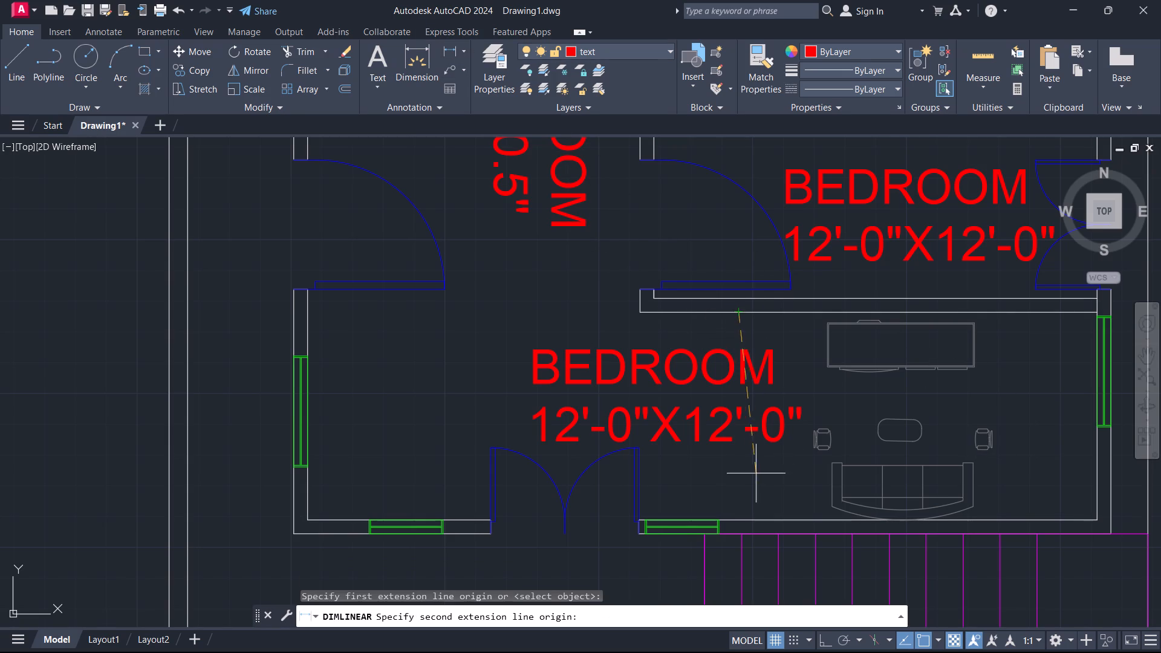
{"action": "left_click", "coordinate": [741, 518]}
{"action": "scroll", "coordinate": [757, 456], "scroll_direction": "up", "scroll_amount": 2}
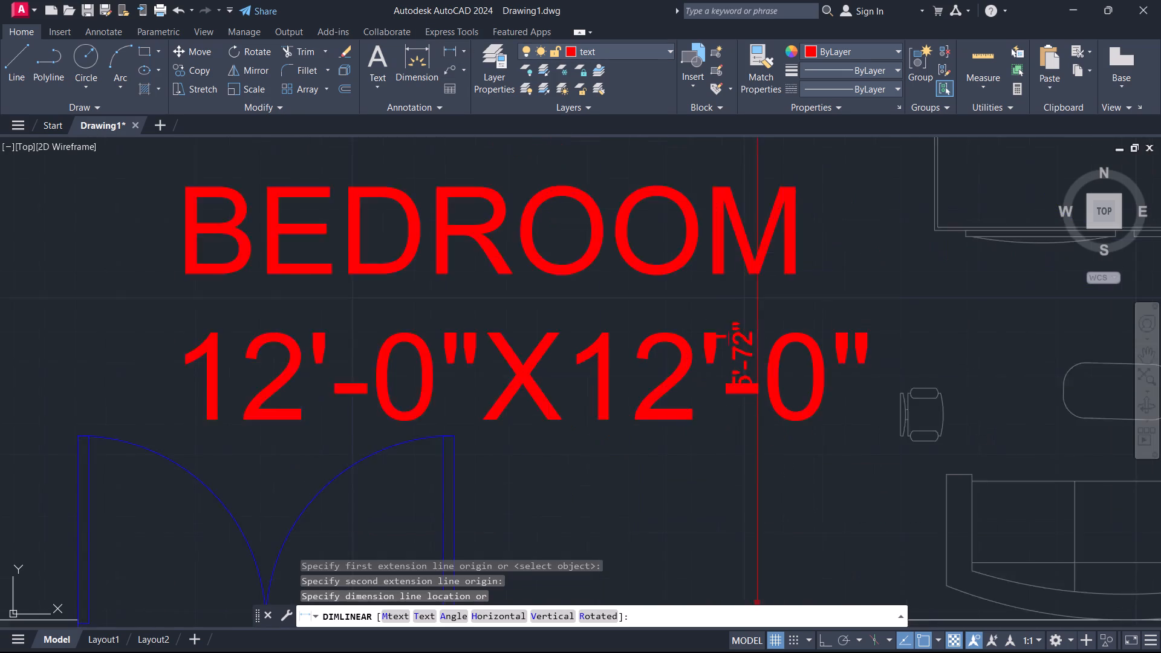
{"action": "scroll", "coordinate": [757, 456], "scroll_direction": "up", "scroll_amount": 1}
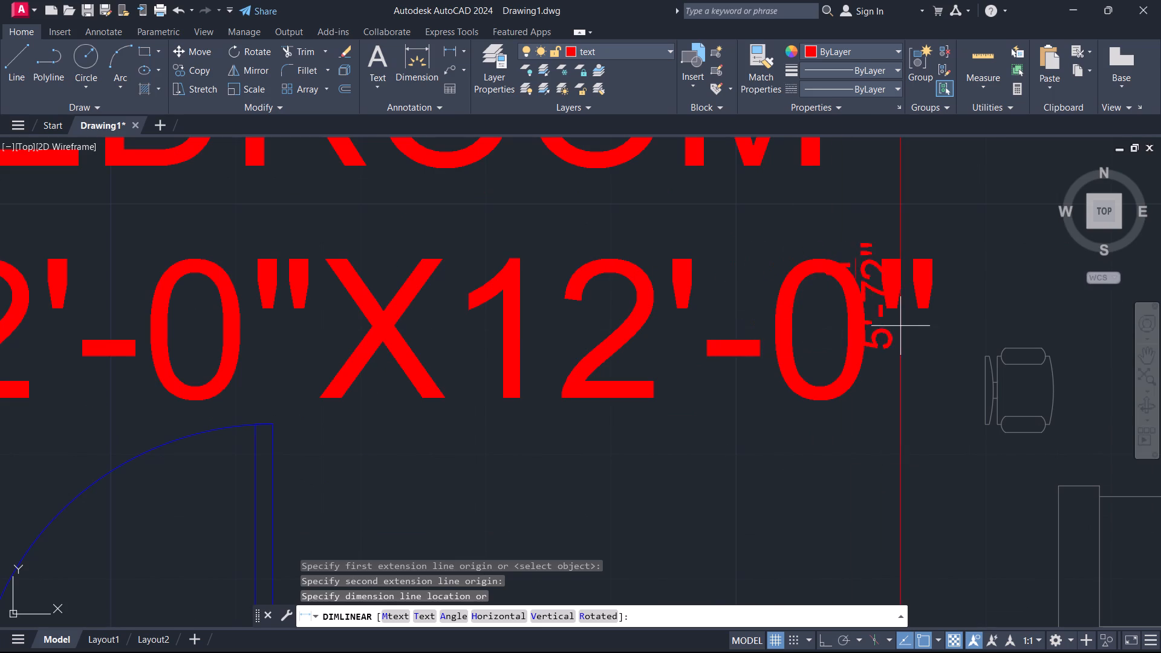
{"action": "scroll", "coordinate": [909, 415], "scroll_direction": "down", "scroll_amount": 2}
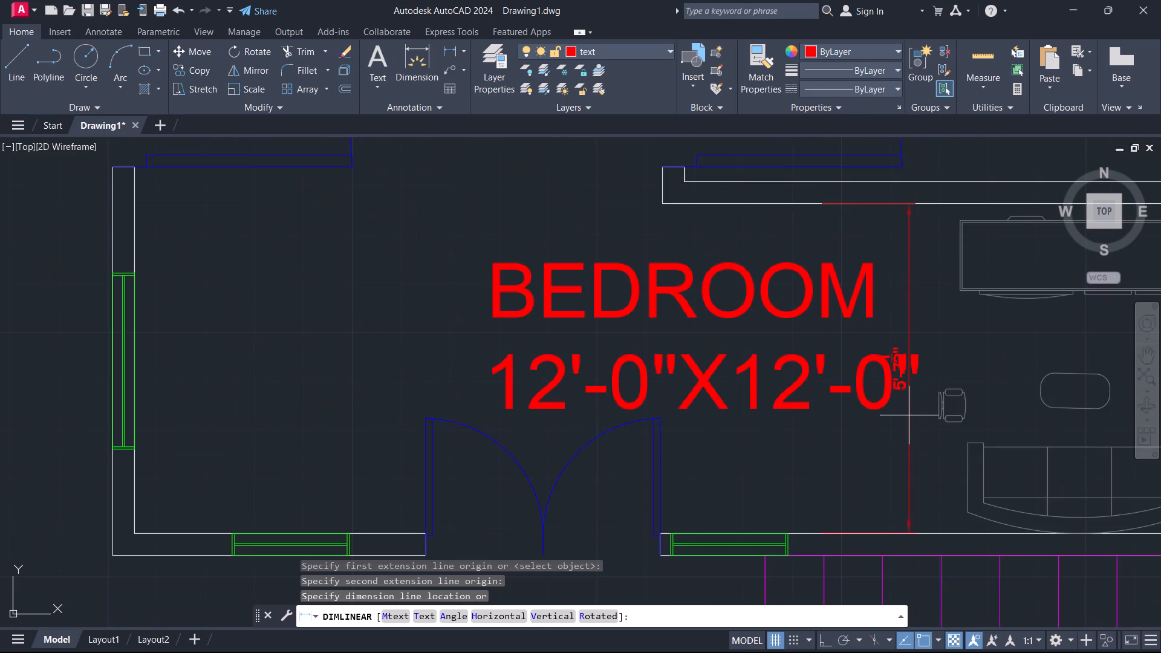
{"action": "scroll", "coordinate": [909, 415], "scroll_direction": "down", "scroll_amount": 1}
{"action": "key", "text": "Escape"}
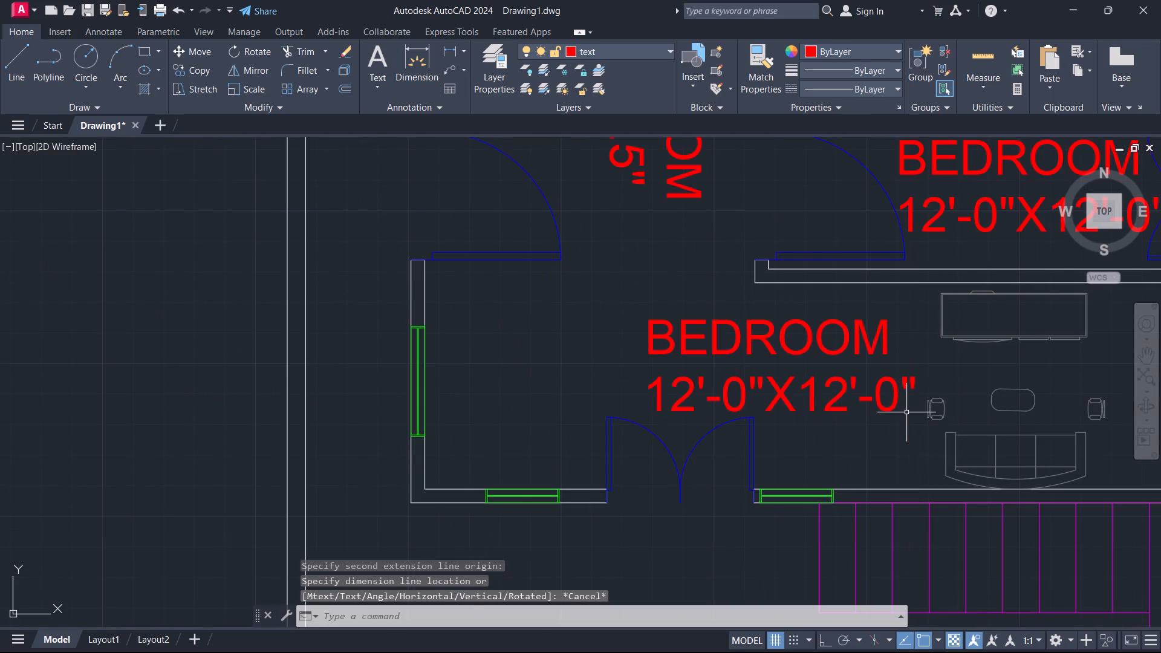
Clear the copied BEDROOM label above the double door, keeping its final inch mark, and enter LIVINGROOM as the room name.
{"action": "double_click", "coordinate": [897, 395]}
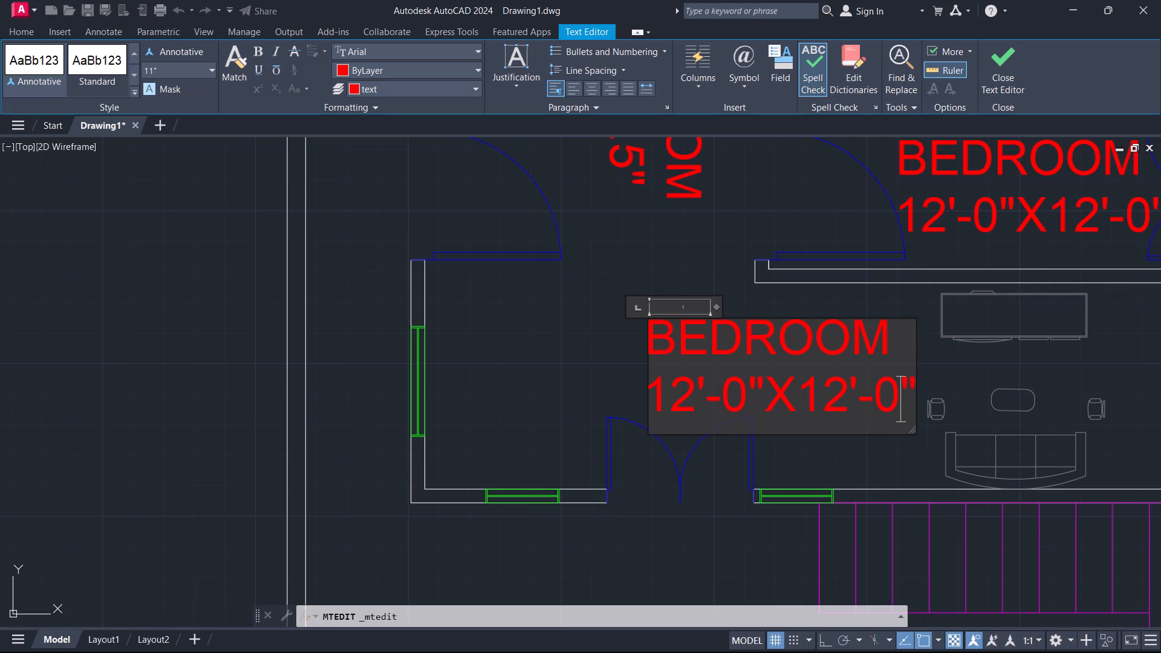
{"action": "key", "text": "BackSpace"}
{"action": "key", "text": "BackSpace"}
{"action": "key", "text": "BackSpace"}
{"action": "key", "text": "BackSpace"}
{"action": "key", "text": "BackSpace"}
{"action": "key", "text": "BackSpace"}
{"action": "key", "text": "BackSpace"}
{"action": "key", "text": "BackSpace"}
{"action": "key", "text": "BackSpace"}
{"action": "key", "text": "BackSpace"}
{"action": "key", "text": "BackSpace"}
{"action": "key", "text": "BackSpace"}
{"action": "key", "text": "BackSpace"}
{"action": "key", "text": "BackSpace"}
{"action": "key", "text": "BackSpace"}
{"action": "key", "text": "BackSpace"}
{"action": "key", "text": "BackSpace"}
{"action": "key", "text": "BackSpace"}
{"action": "key", "text": "BackSpace"}
{"action": "key", "text": "BackSpace"}
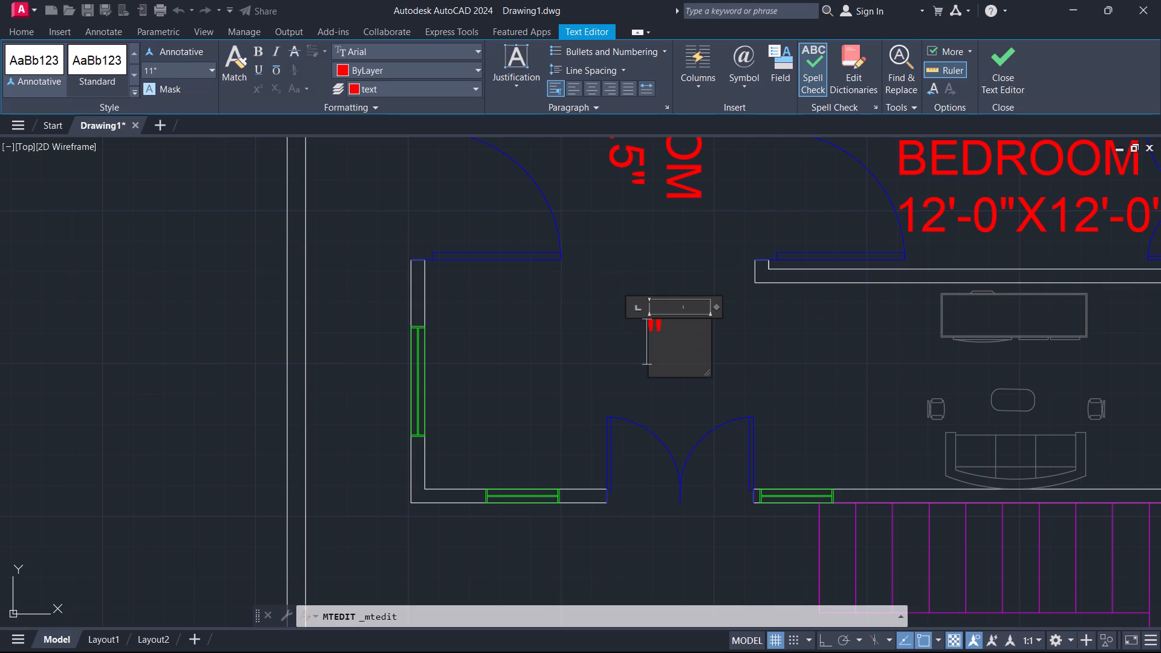
{"action": "type", "text": "LIVINGROOM"}
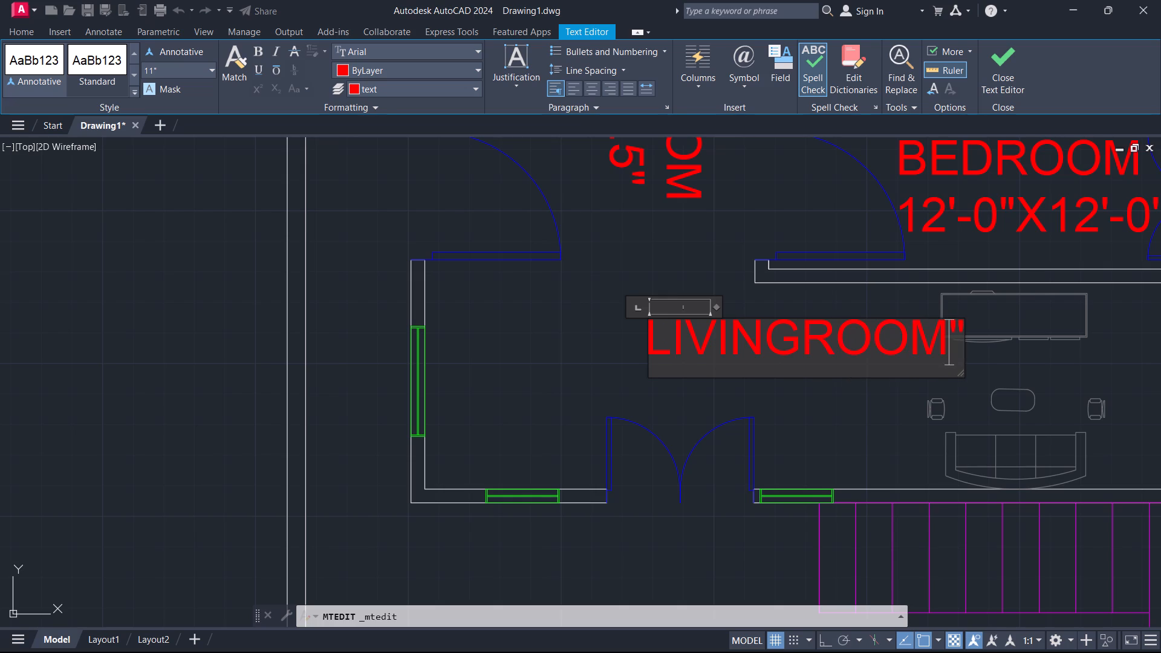
Add the dimension line 12'-0"X7'-5" below LIVINGROOM and finish editing the label.
{"action": "key", "text": "Return"}
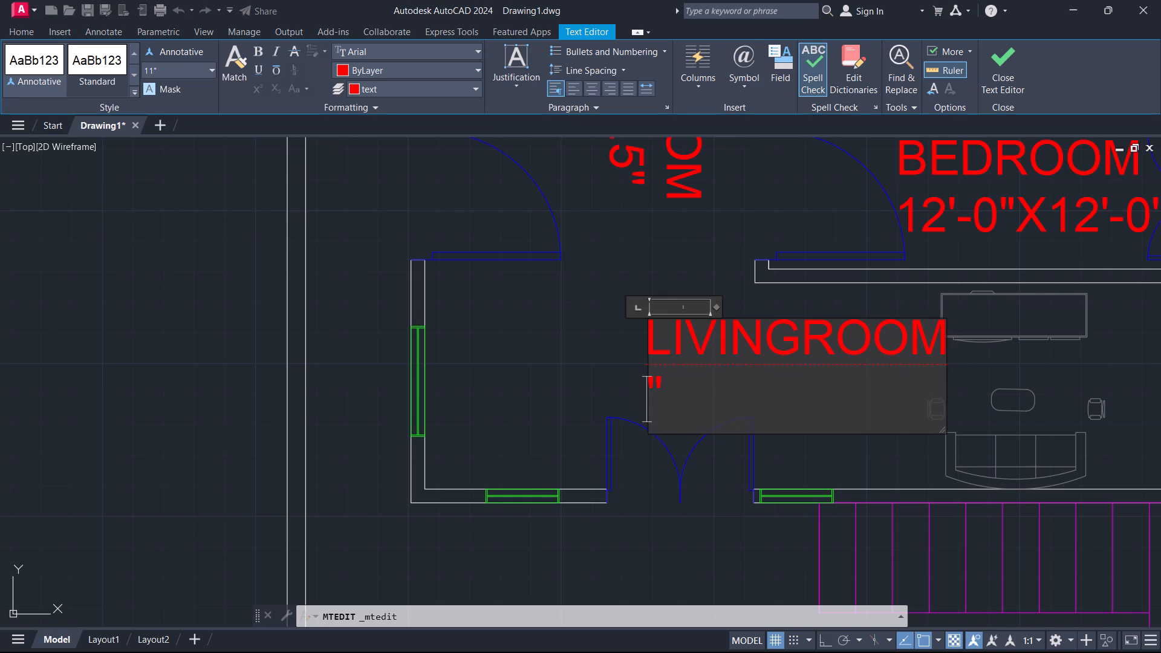
{"action": "scroll", "coordinate": [851, 421], "scroll_direction": "down", "scroll_amount": 1}
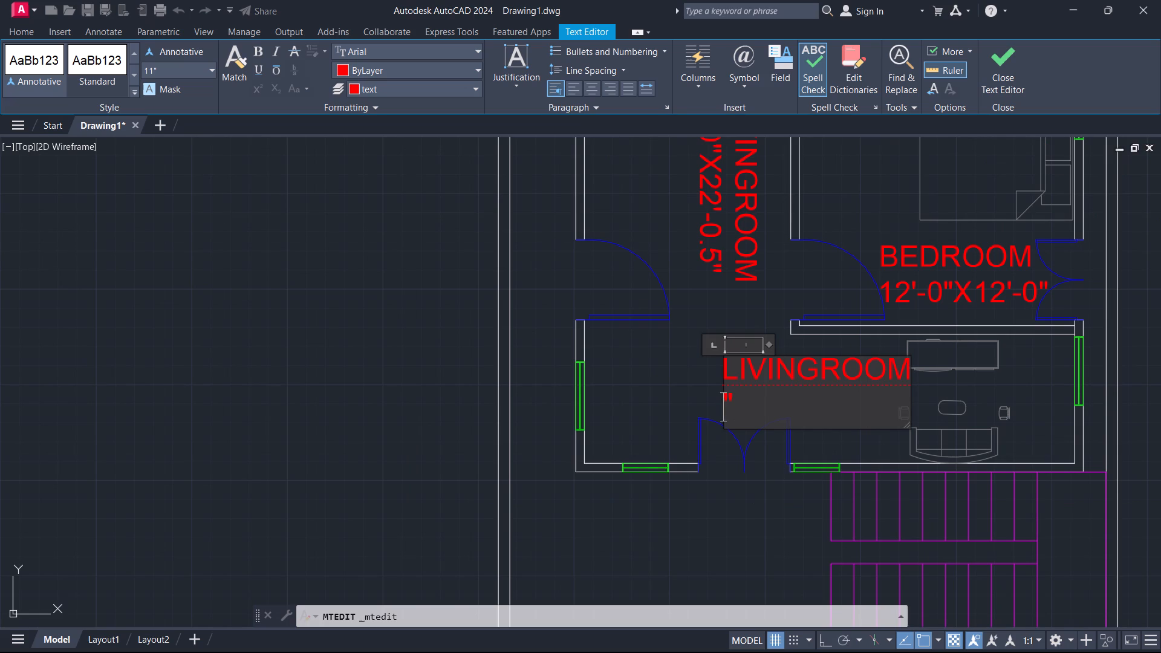
{"action": "type", "text": "12"}
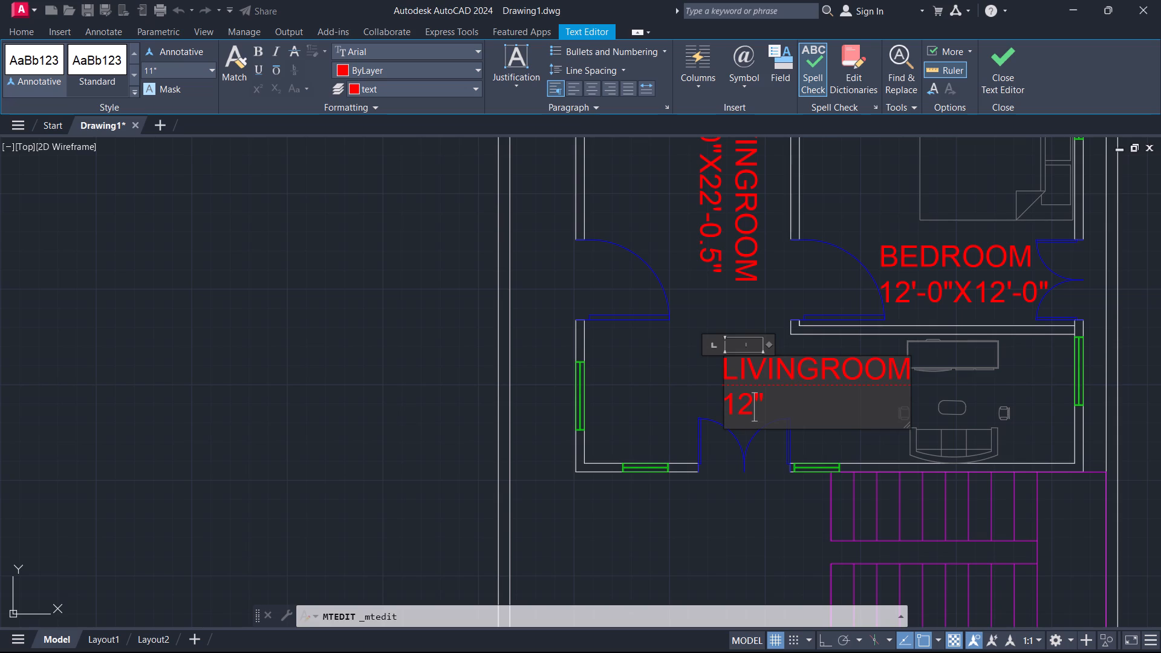
{"action": "key", "text": "apostrophe"}
{"action": "key", "text": "minus"}
{"action": "key", "text": "0"}
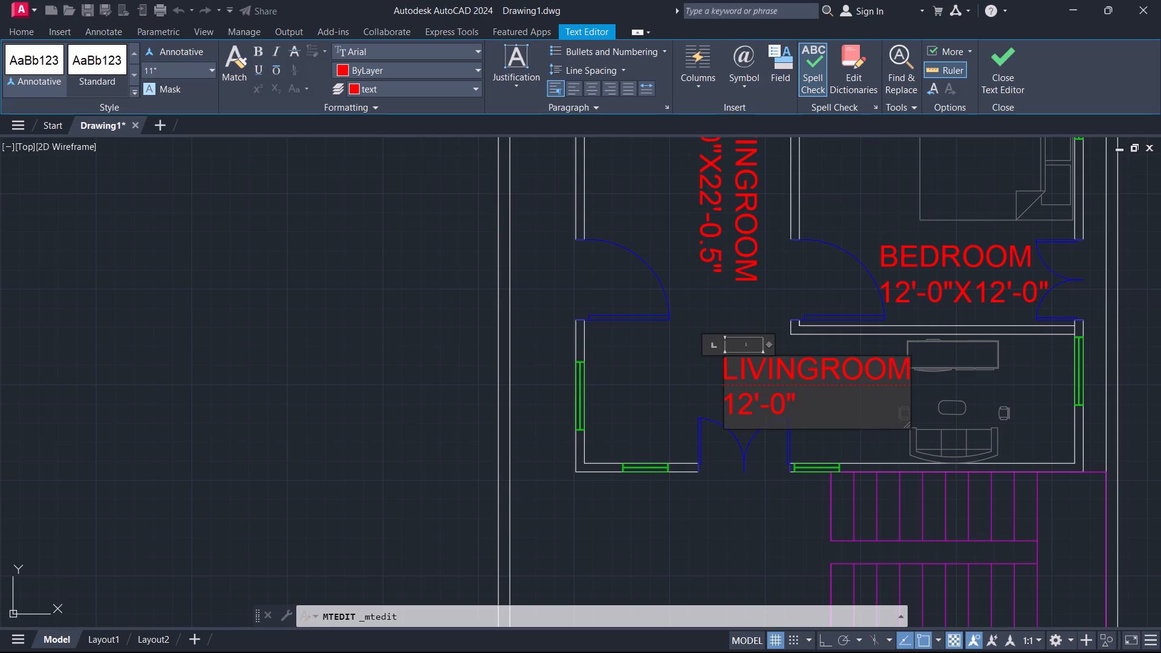
{"action": "key", "text": "Right"}
{"action": "key", "text": "x"}
{"action": "key", "text": "7"}
{"action": "key", "text": "apostrophe"}
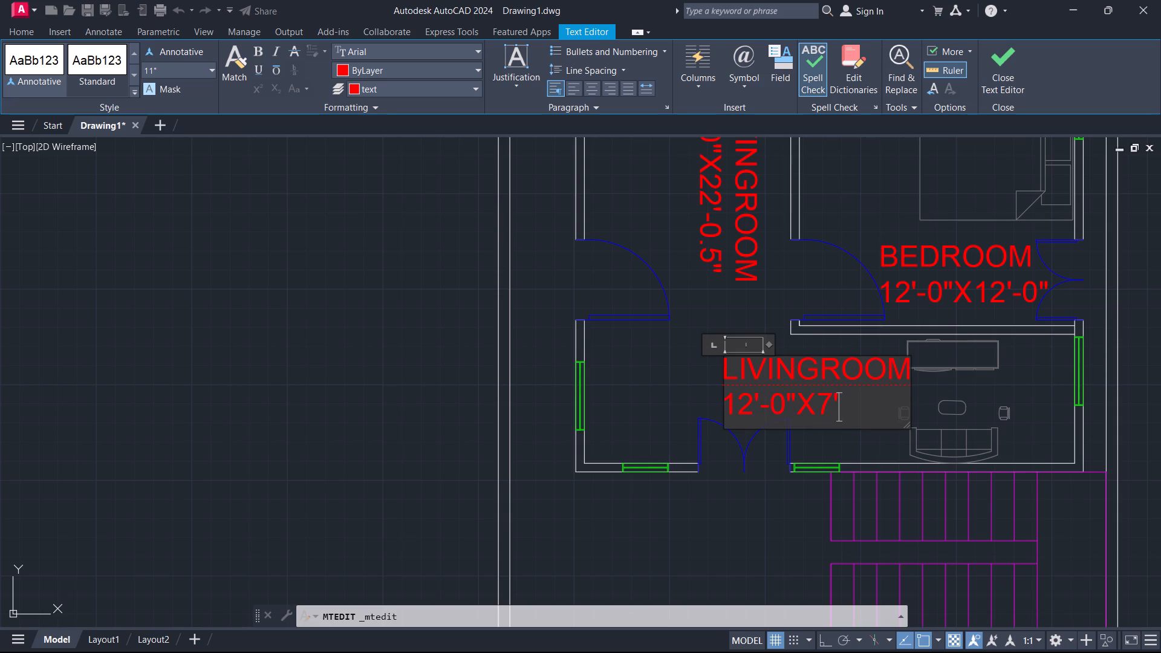
{"action": "key", "text": "minus"}
{"action": "type", "text": "5\""}
{"action": "key", "text": "Return"}
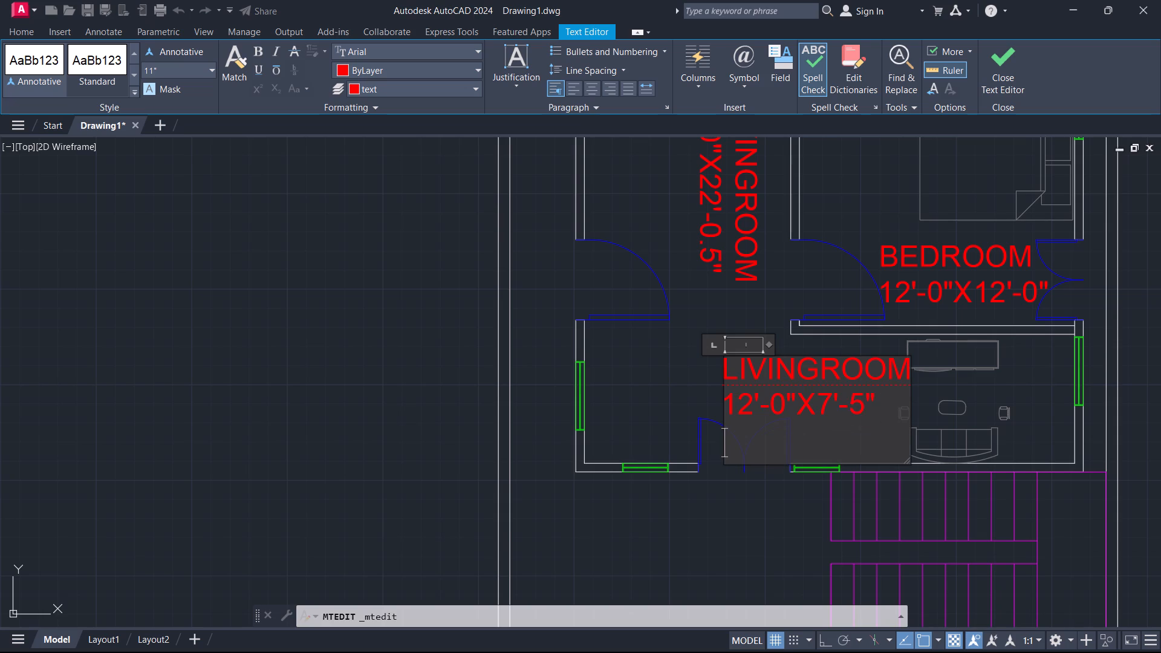
{"action": "left_click", "coordinate": [853, 426]}
{"action": "left_click", "coordinate": [879, 440]}
{"action": "left_click", "coordinate": [928, 392]}
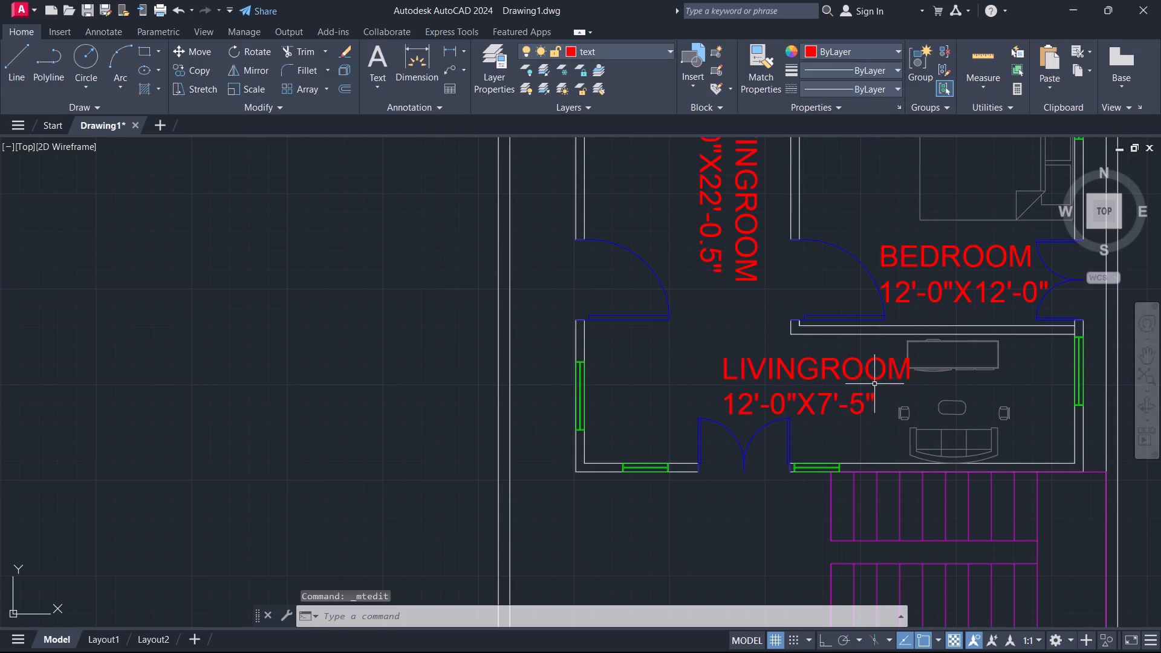
Scale the 12'-0"X7'-5" living room label down slightly about its insertion point.
{"action": "scroll", "coordinate": [984, 385], "scroll_direction": "down", "scroll_amount": 1}
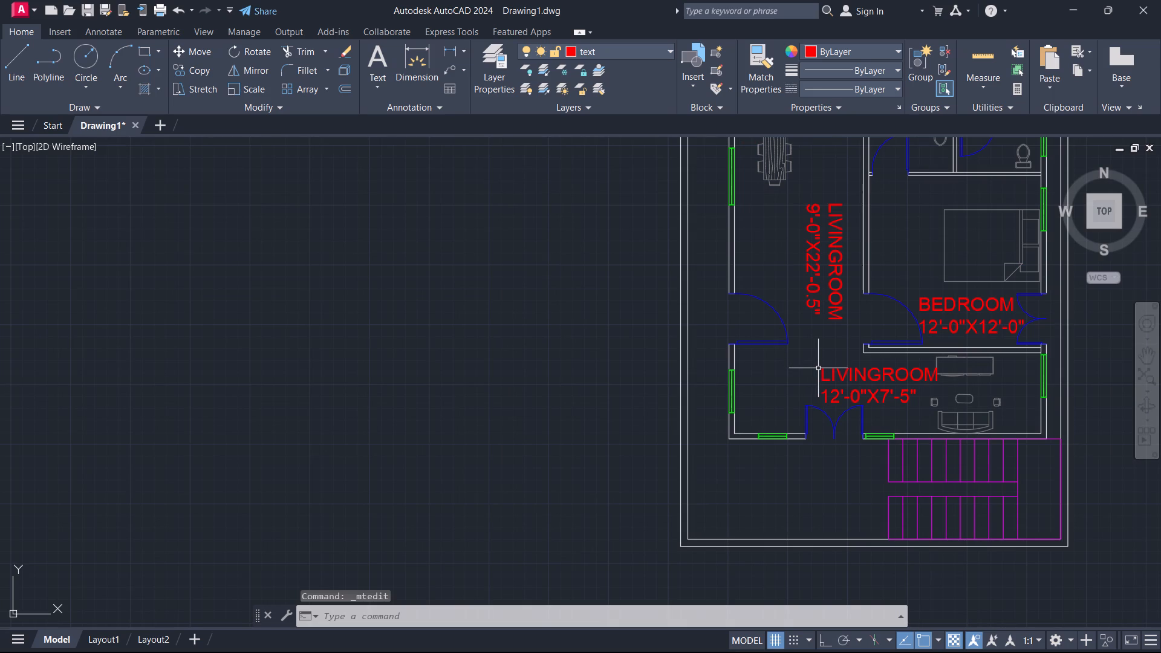
{"action": "left_click", "coordinate": [825, 369]}
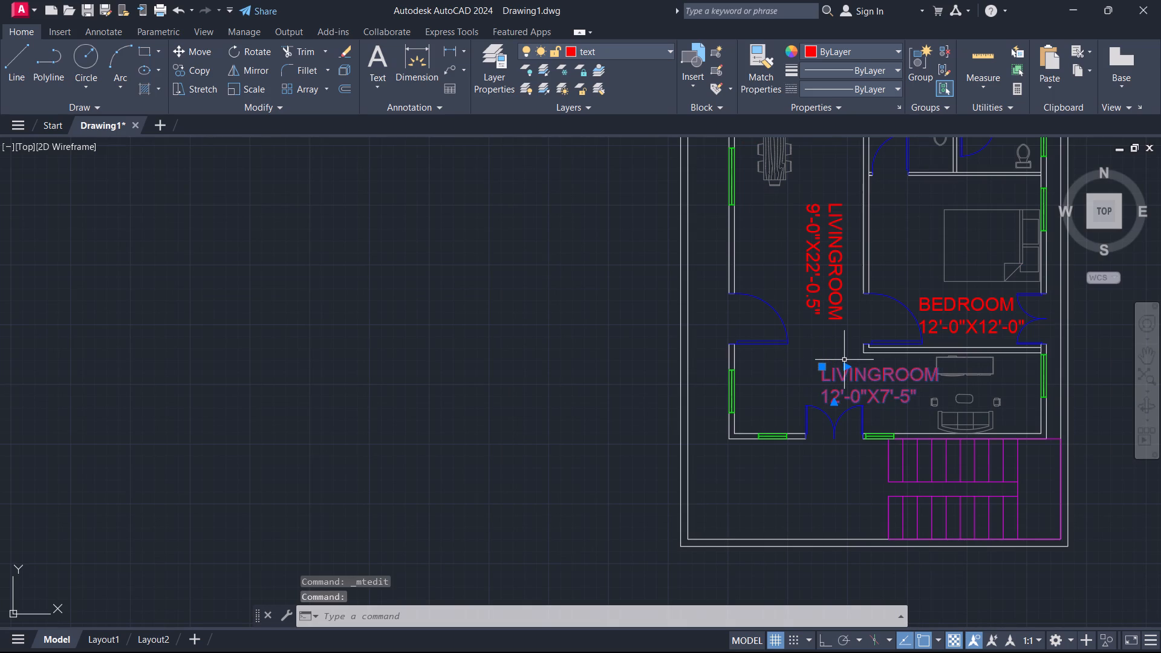
{"action": "type", "text": "SC"}
{"action": "key", "text": "Return"}
{"action": "left_click", "coordinate": [819, 365]}
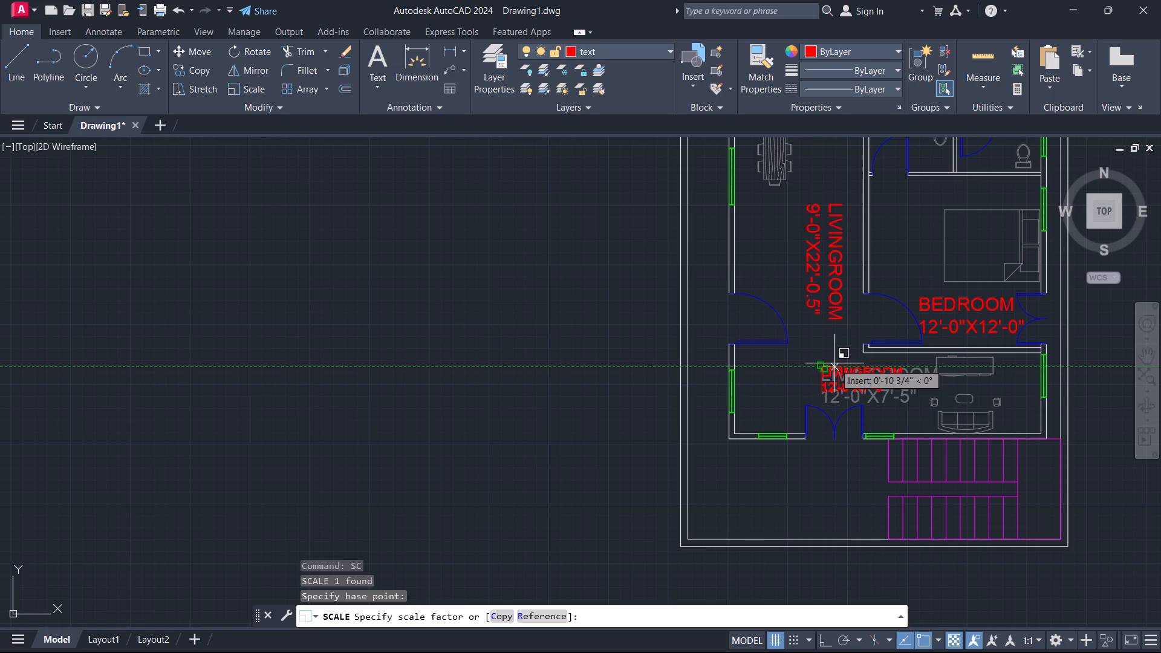
{"action": "left_click", "coordinate": [837, 371]}
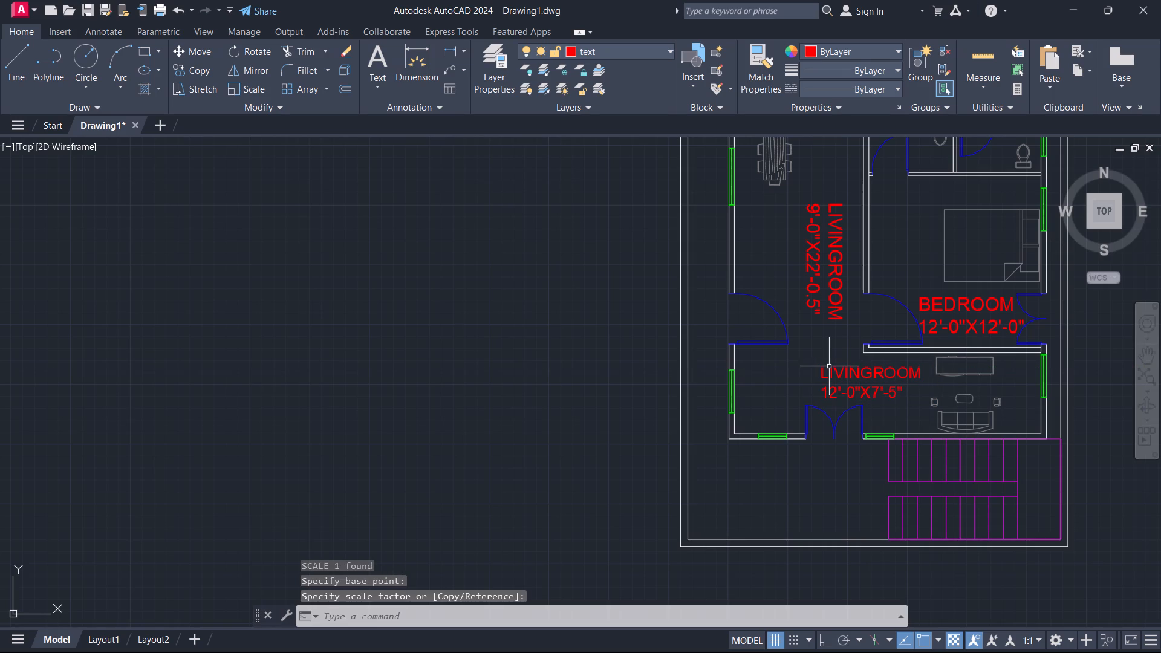
{"action": "scroll", "coordinate": [940, 385], "scroll_direction": "up", "scroll_amount": 2}
{"action": "scroll", "coordinate": [940, 385], "scroll_direction": "down", "scroll_amount": 1}
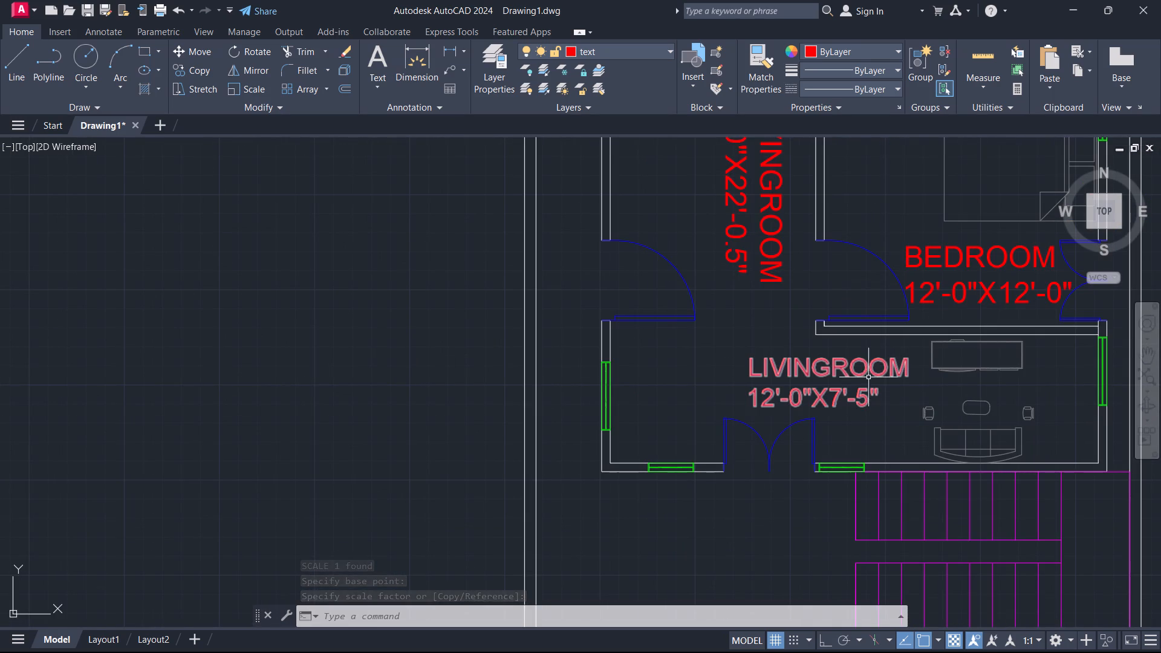
Move the reduced living room label east and slightly south, into the sitting area beside the double door.
{"action": "left_click", "coordinate": [750, 361]}
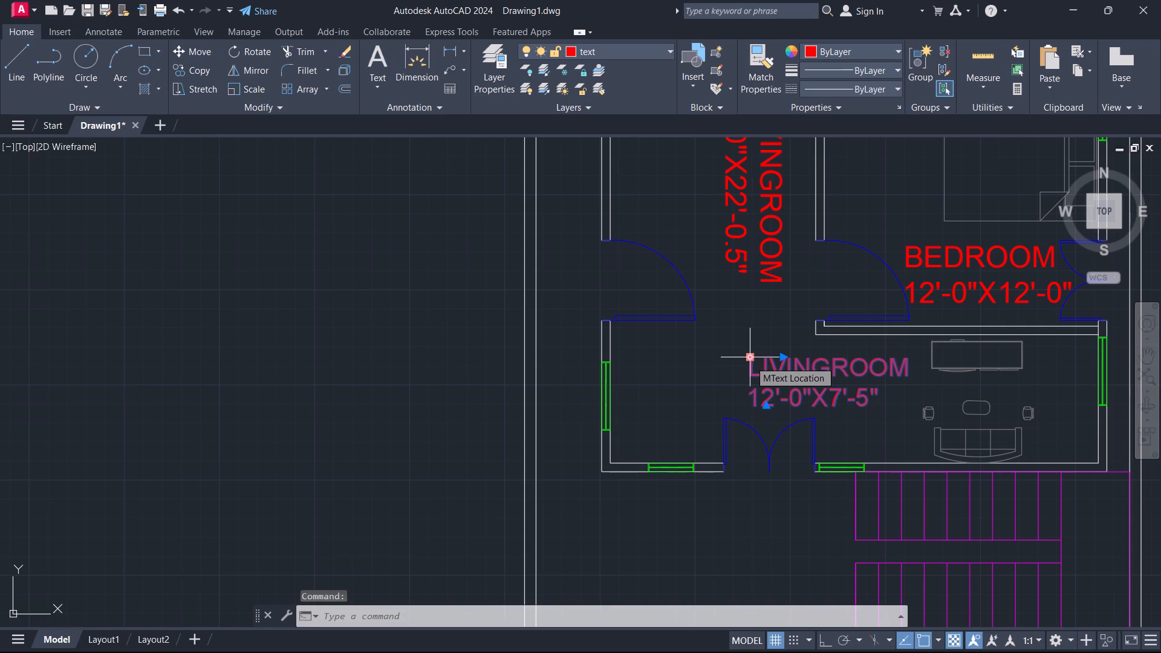
{"action": "key", "text": "m"}
{"action": "key", "text": "Return"}
{"action": "left_click", "coordinate": [750, 361]}
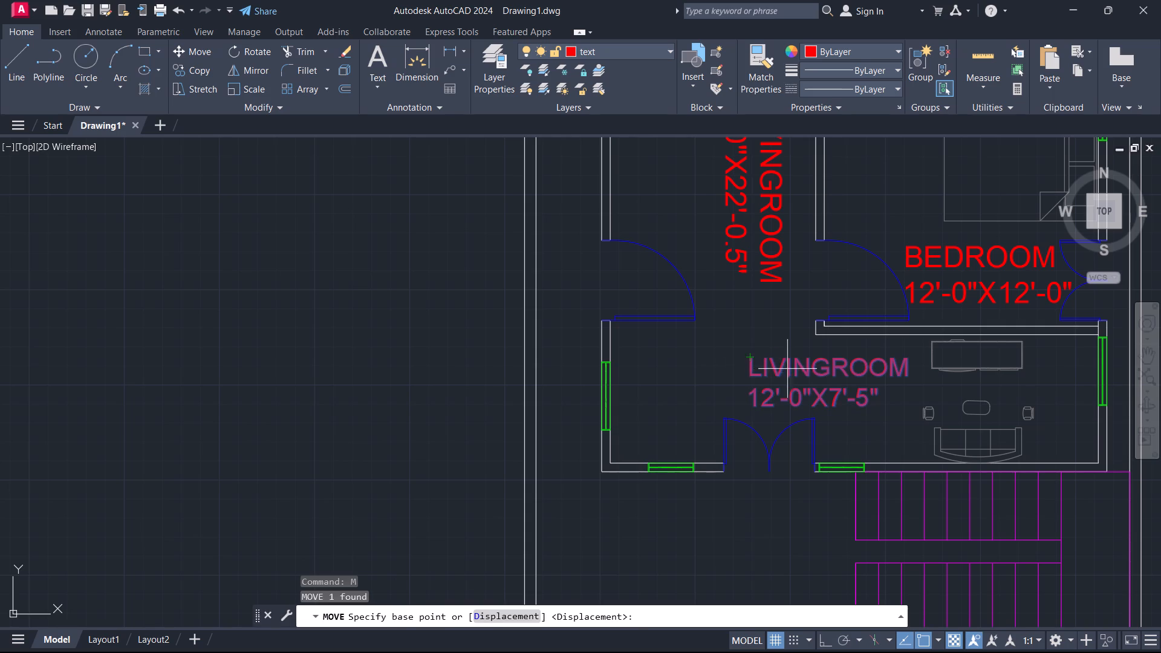
{"action": "left_click", "coordinate": [747, 358]}
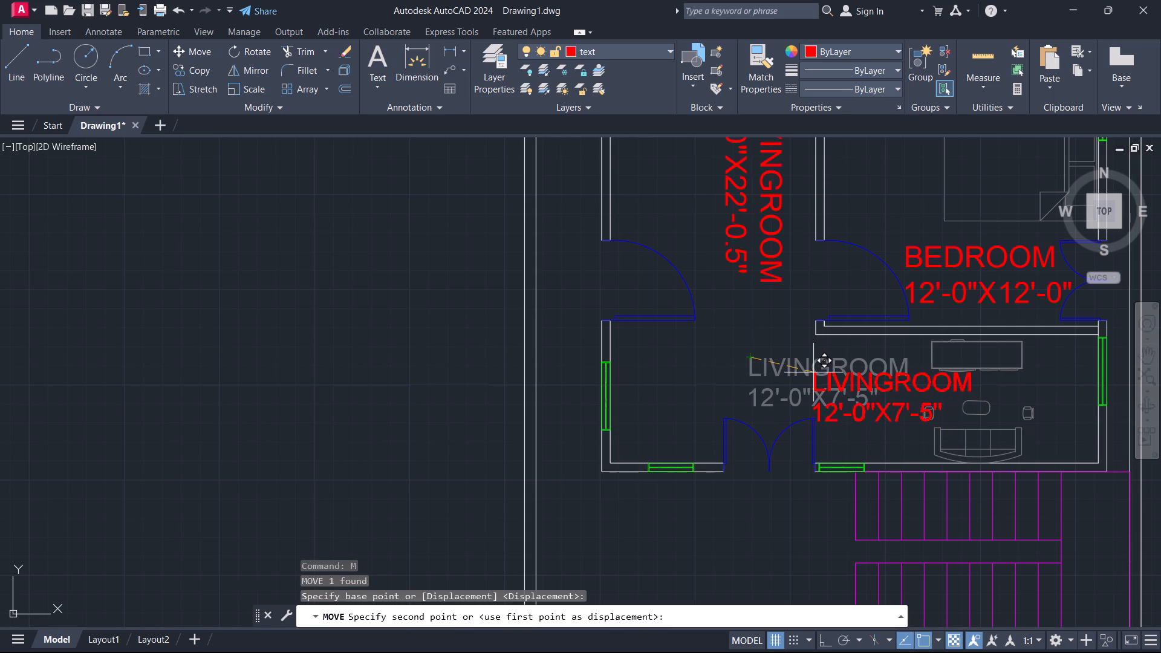
{"action": "left_click", "coordinate": [813, 372]}
Examine the living room label's placement relative to the nearby chair and other sitting area furniture.
{"action": "scroll", "coordinate": [853, 401], "scroll_direction": "up", "scroll_amount": 2}
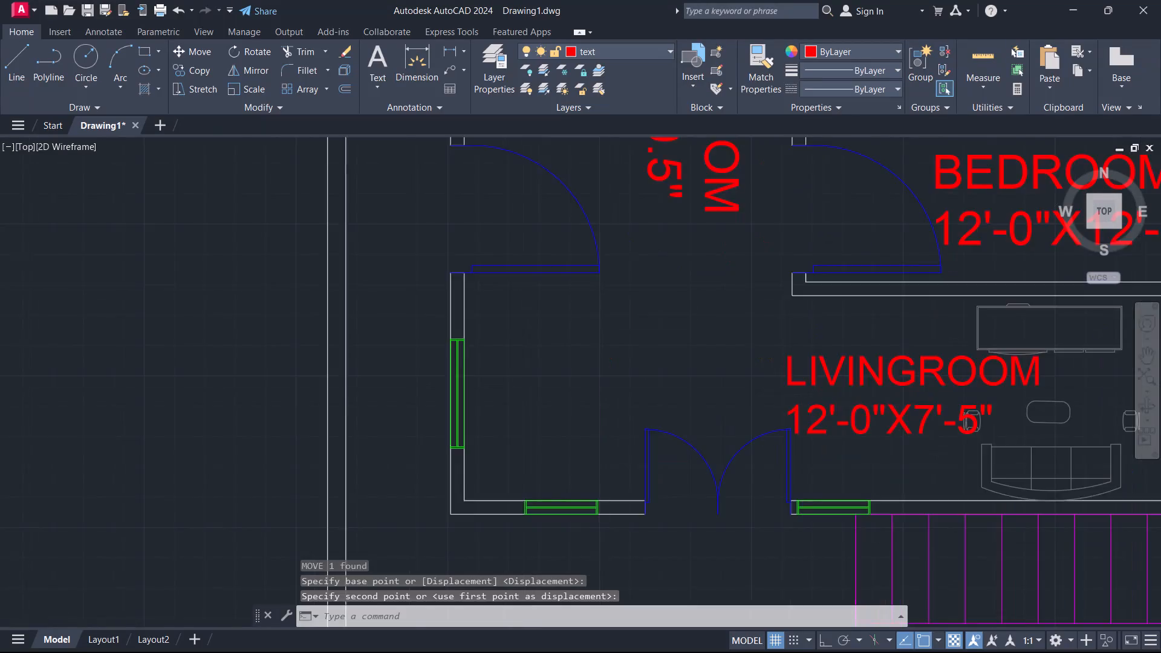
{"action": "scroll", "coordinate": [853, 401], "scroll_direction": "up", "scroll_amount": 3}
{"action": "scroll", "coordinate": [917, 396], "scroll_direction": "down", "scroll_amount": 4}
{"action": "scroll", "coordinate": [1059, 417], "scroll_direction": "up", "scroll_amount": 1}
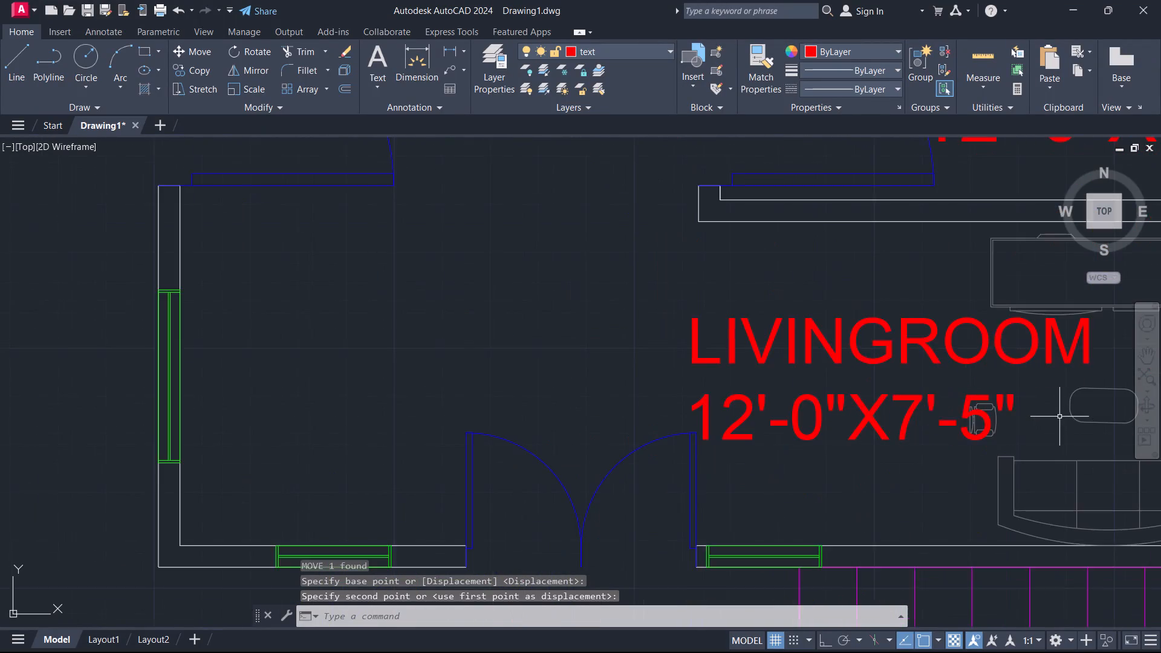
{"action": "scroll", "coordinate": [1059, 417], "scroll_direction": "up", "scroll_amount": 1}
{"action": "left_click", "coordinate": [957, 423]}
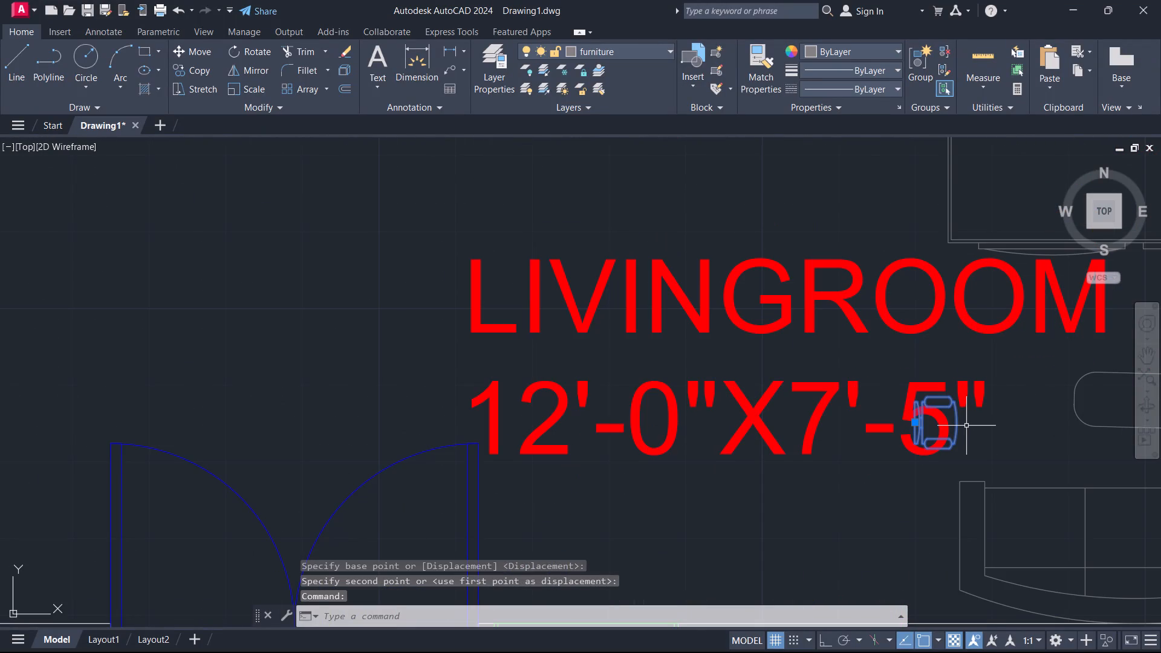
{"action": "key", "text": "Escape"}
{"action": "scroll", "coordinate": [966, 426], "scroll_direction": "down", "scroll_amount": 3}
{"action": "scroll", "coordinate": [966, 426], "scroll_direction": "up", "scroll_amount": 3}
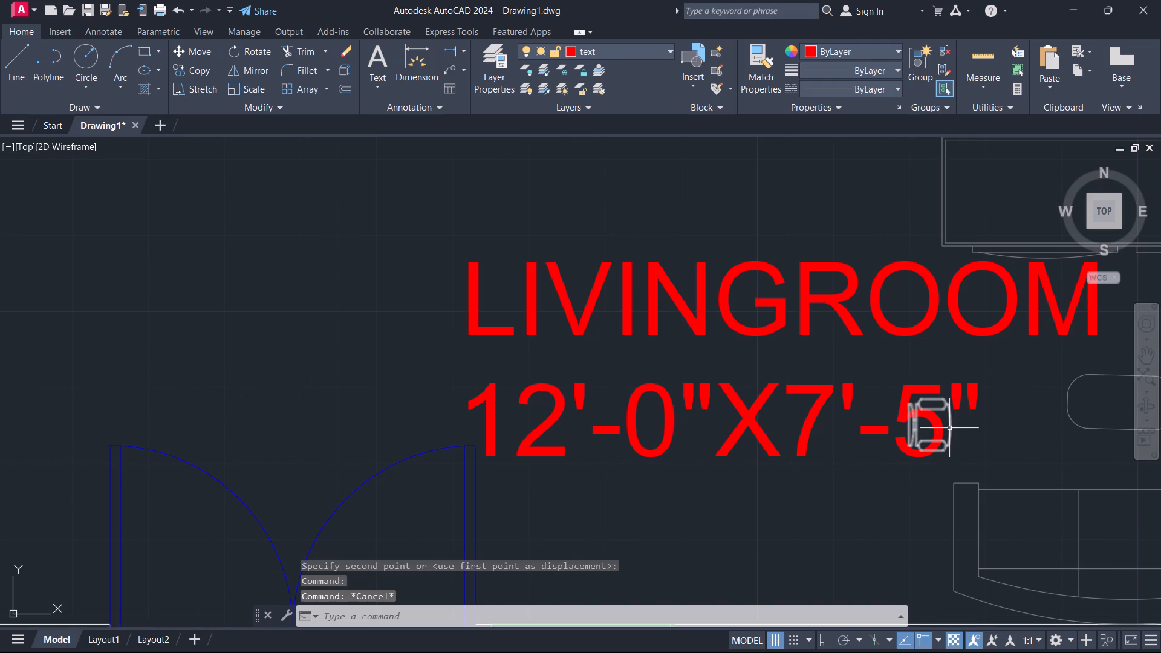
Move the chair overlapping the living room label to the east side of the coffee table, just above the other armchair.
{"action": "left_click", "coordinate": [949, 428]}
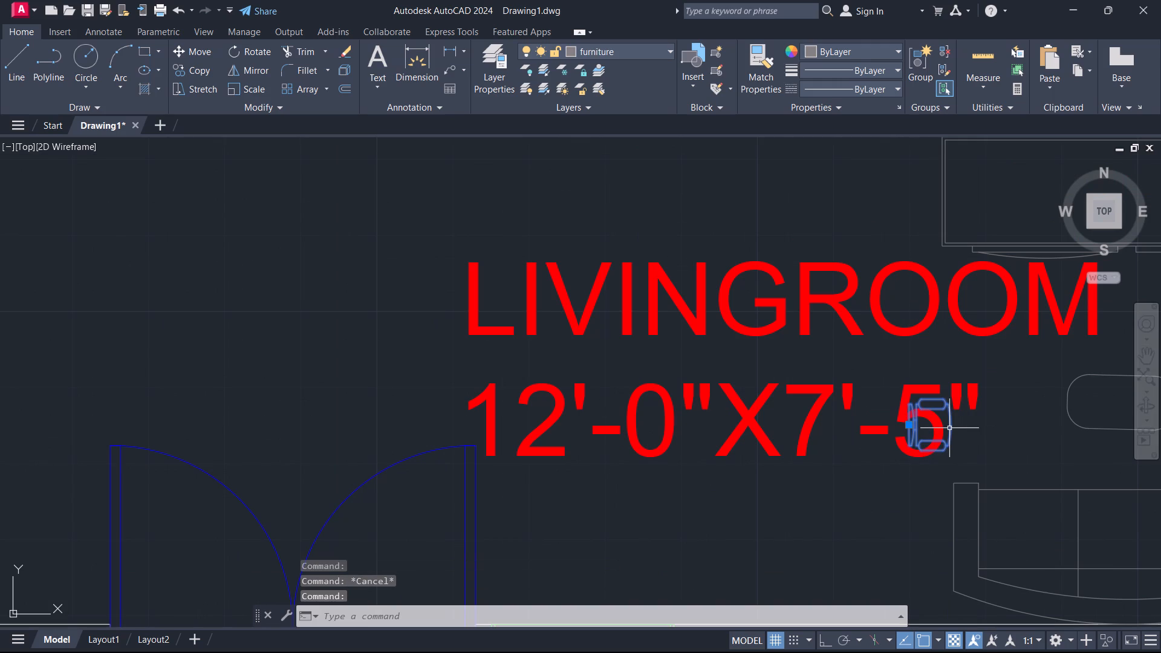
{"action": "key", "text": "m"}
{"action": "key", "text": "Return"}
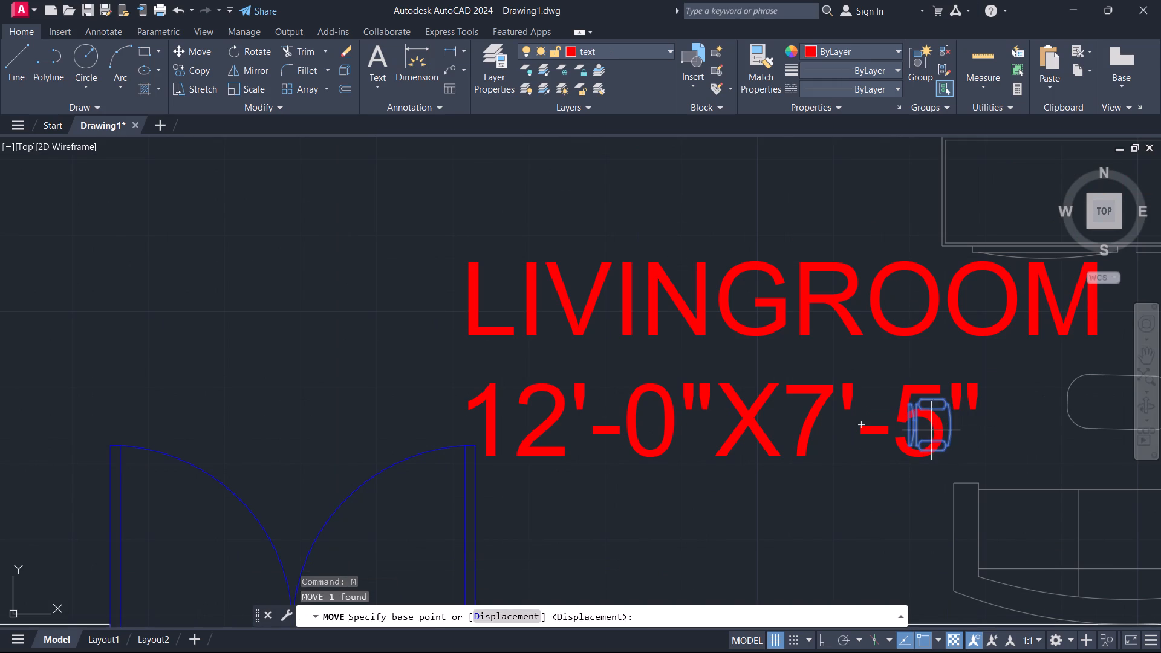
{"action": "left_click", "coordinate": [909, 429]}
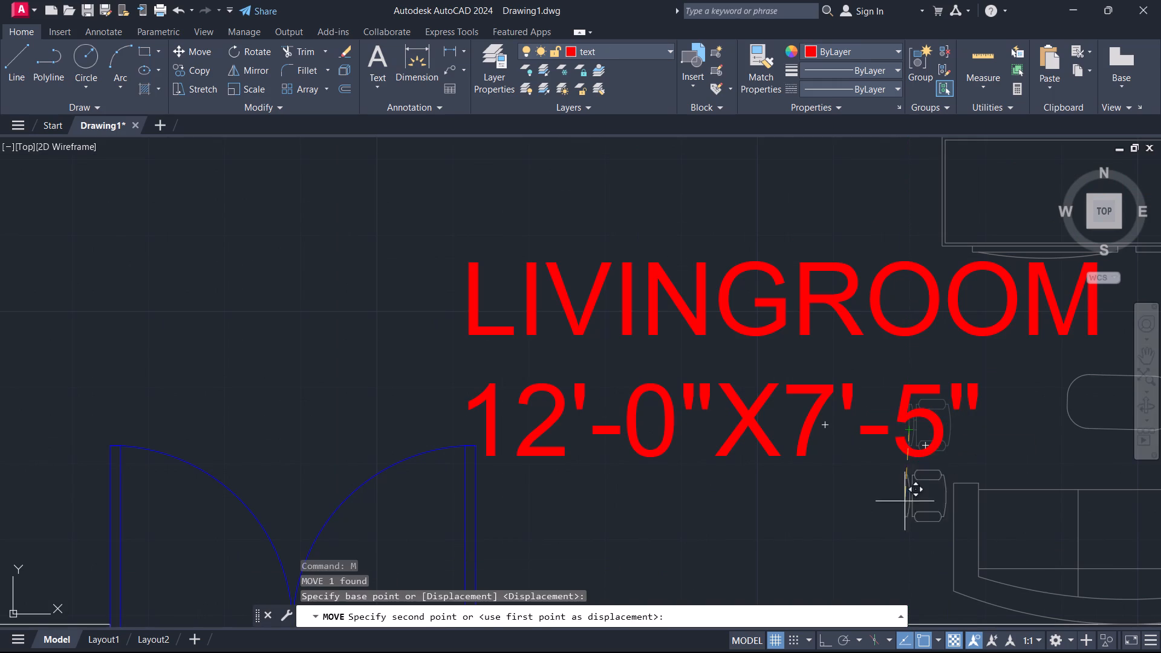
{"action": "scroll", "coordinate": [863, 524], "scroll_direction": "down", "scroll_amount": 2}
{"action": "middle_click_drag", "start_coordinate": [859, 518], "coordinate": [792, 525]}
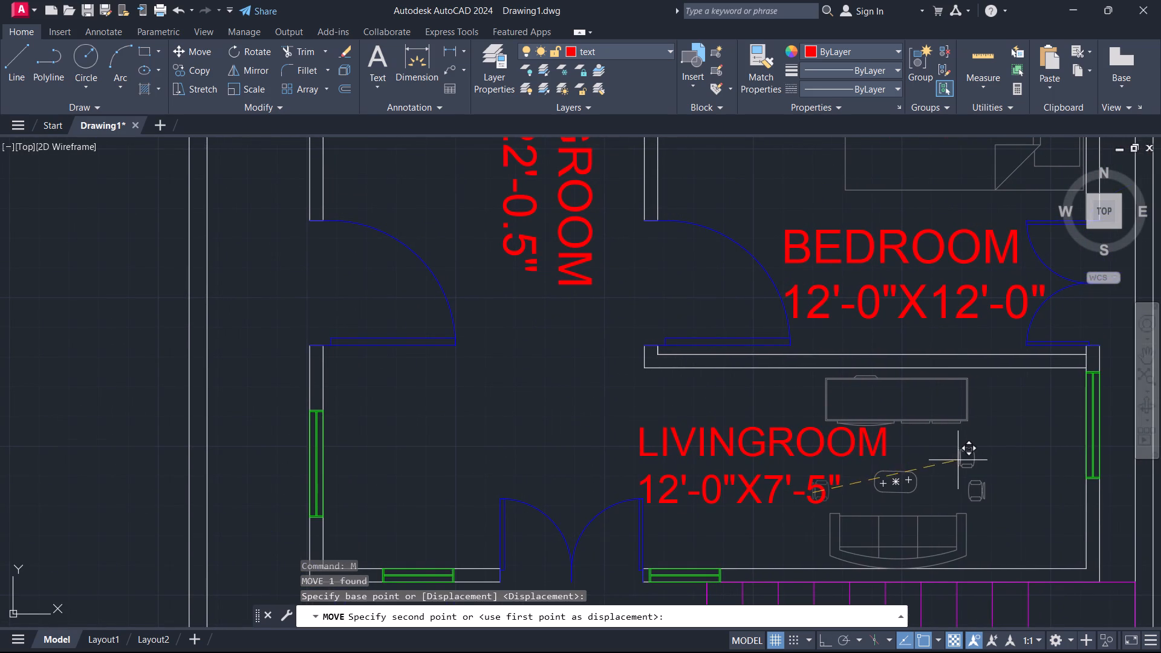
{"action": "scroll", "coordinate": [958, 460], "scroll_direction": "up", "scroll_amount": 2}
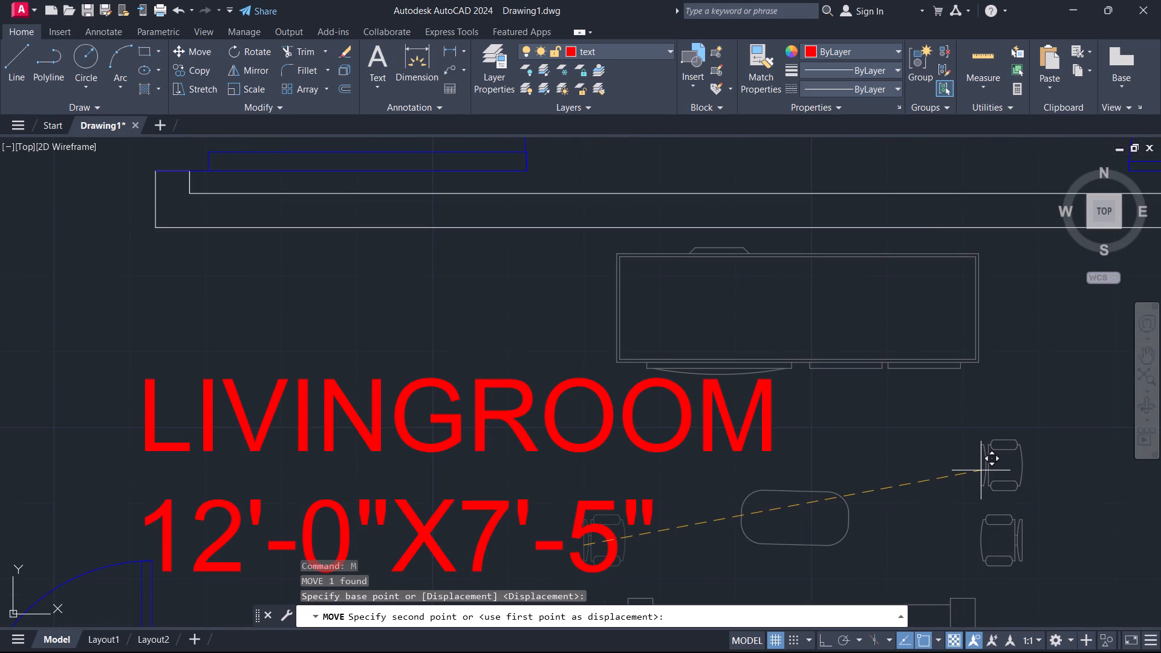
{"action": "left_click", "coordinate": [1022, 489]}
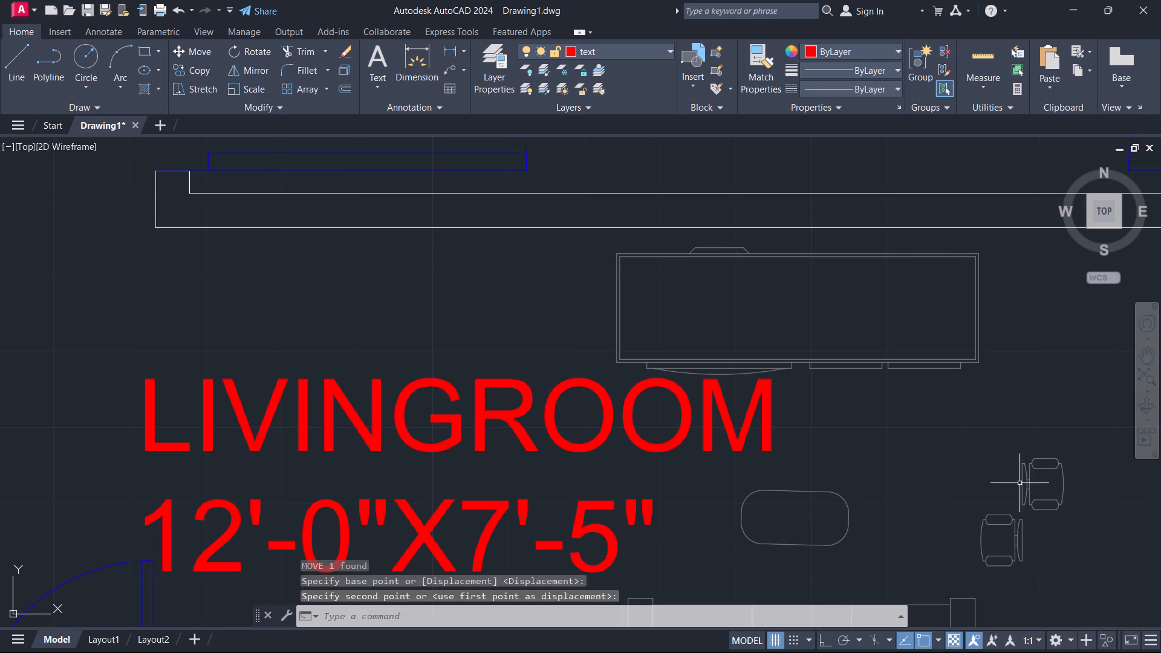
Rotate the moved chair 180° about its backrest midpoint so it faces west toward the coffee table.
{"action": "left_click", "coordinate": [1024, 484]}
{"action": "type", "text": "RO"}
{"action": "key", "text": "Return"}
{"action": "left_click", "coordinate": [1026, 484]}
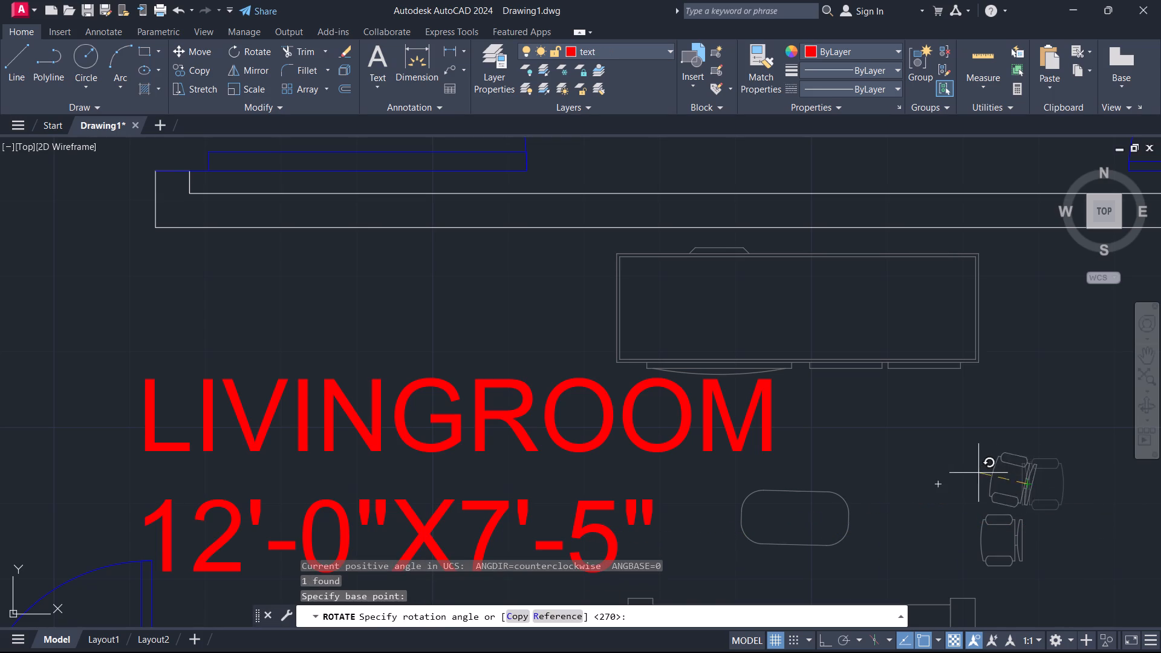
{"action": "left_click", "coordinate": [961, 490]}
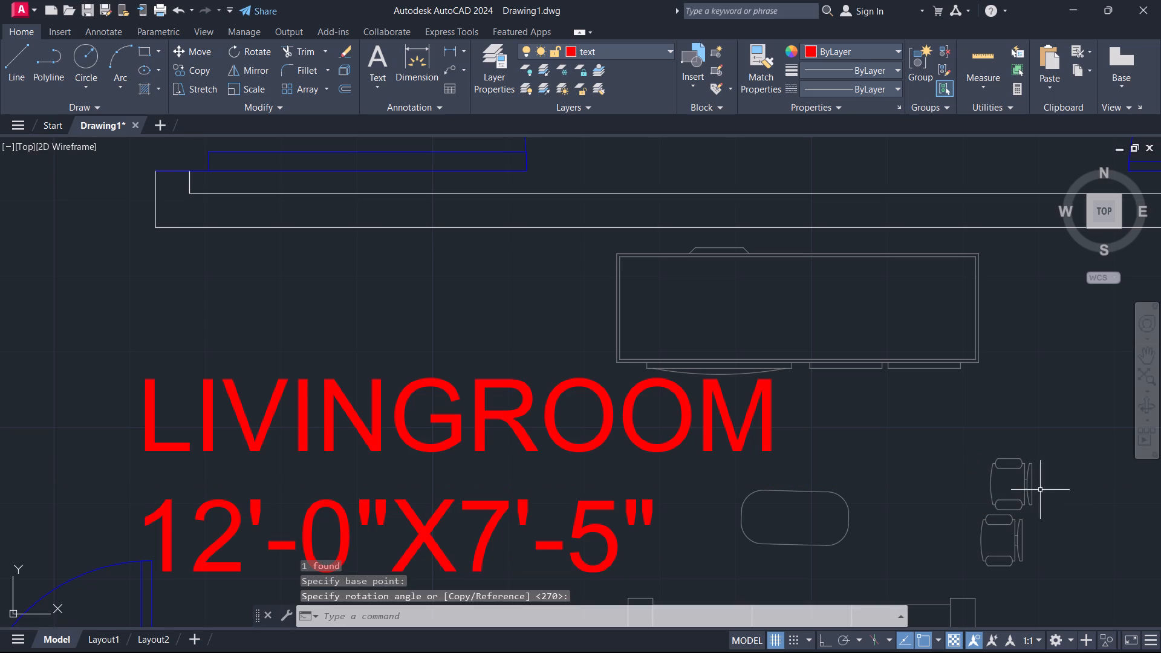
Move the rotated chair slightly west so its back lines up with the chair below it.
{"action": "scroll", "coordinate": [1034, 487], "scroll_direction": "up", "scroll_amount": 2}
{"action": "left_click", "coordinate": [1025, 481]}
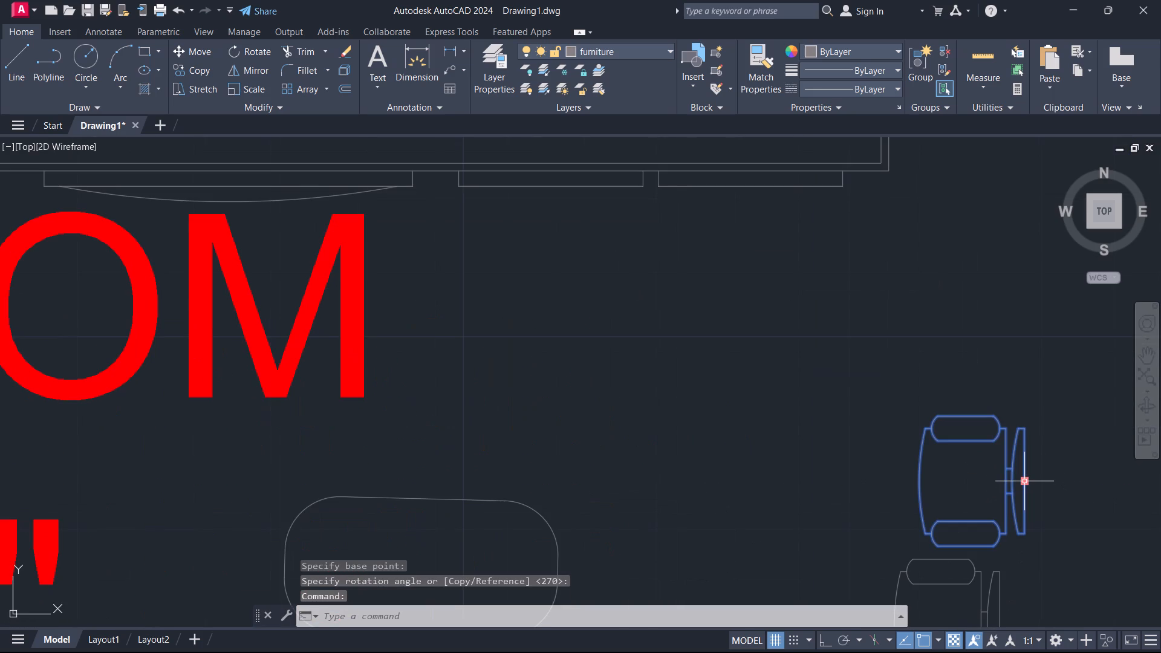
{"action": "key", "text": "m"}
{"action": "key", "text": "Return"}
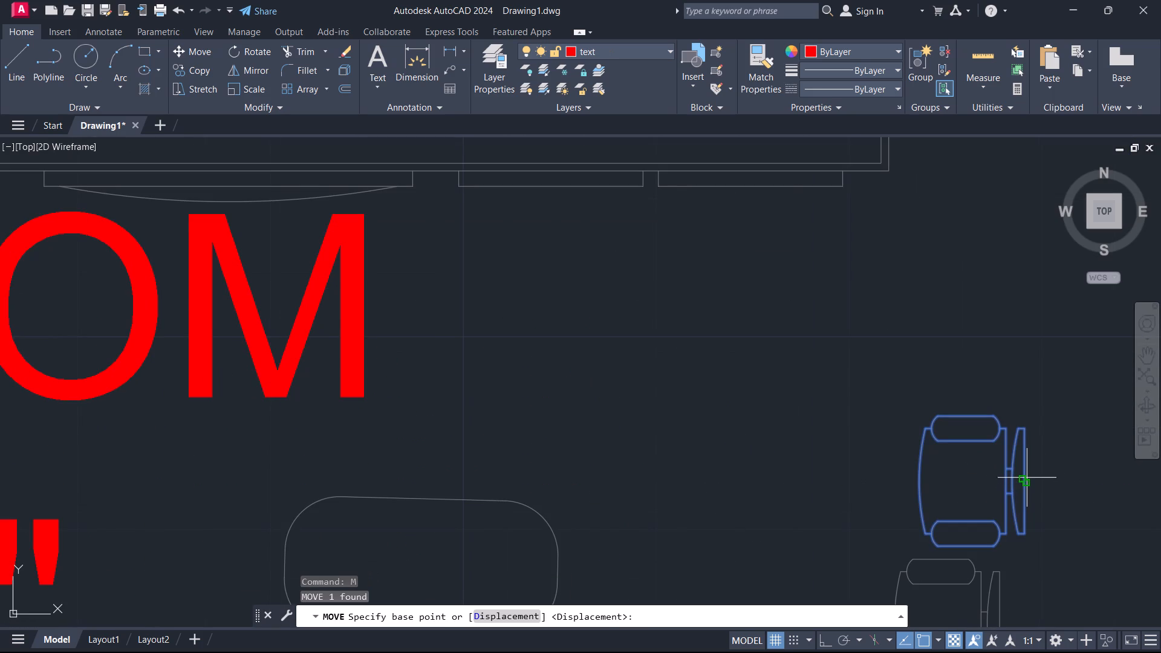
{"action": "left_click", "coordinate": [1026, 478]}
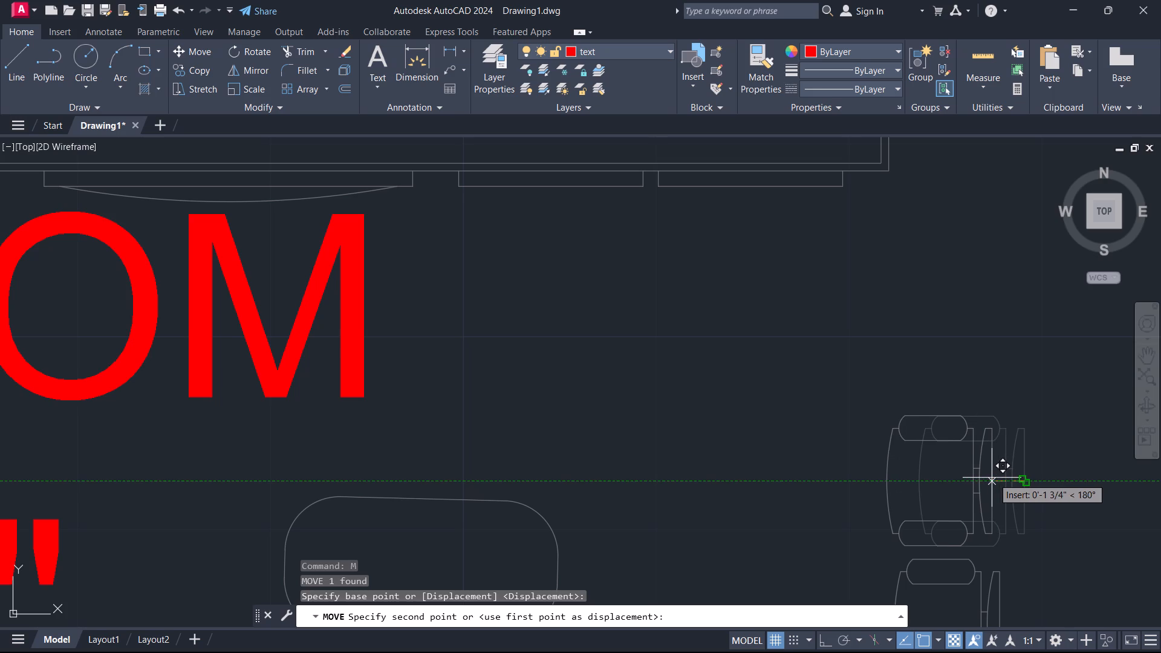
{"action": "left_click", "coordinate": [998, 478]}
{"action": "scroll", "coordinate": [973, 399], "scroll_direction": "down", "scroll_amount": 2}
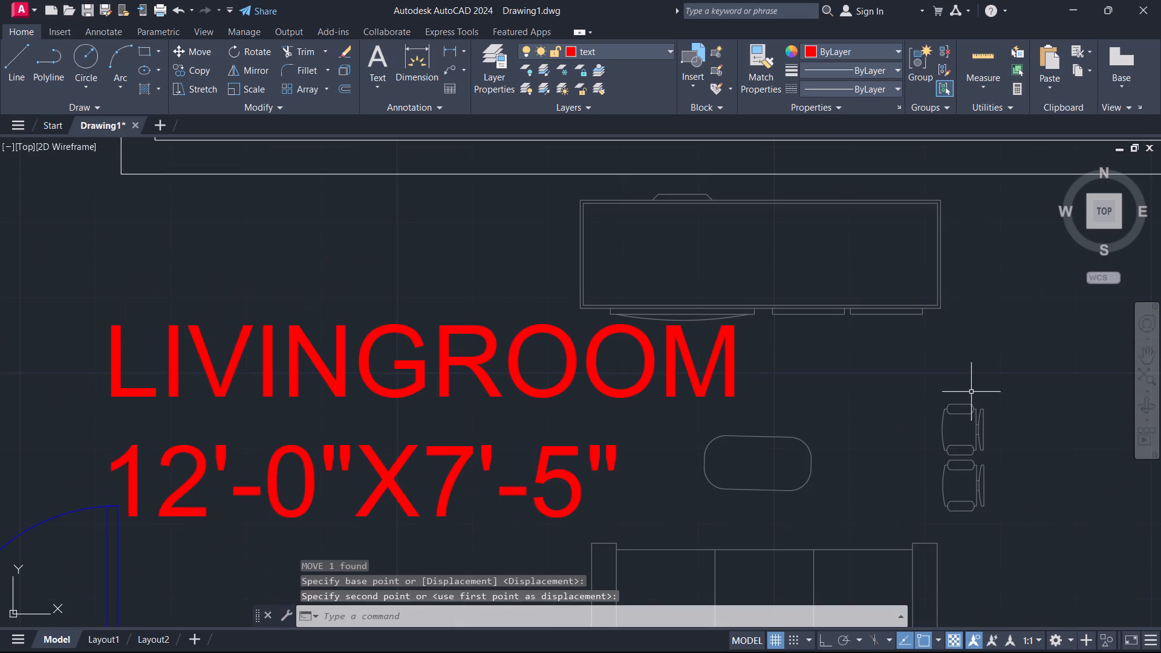
Examine the furniture arrangement and room labels across the whole floor plan.
{"action": "scroll", "coordinate": [941, 376], "scroll_direction": "down", "scroll_amount": 1}
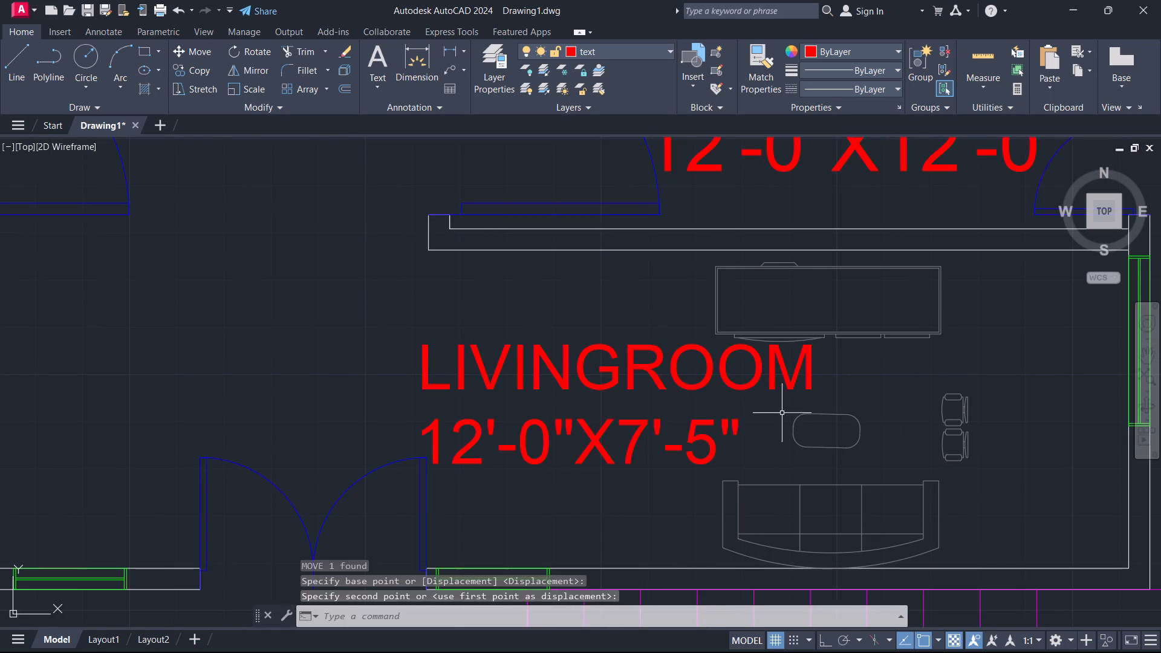
{"action": "scroll", "coordinate": [800, 372], "scroll_direction": "down", "scroll_amount": 1}
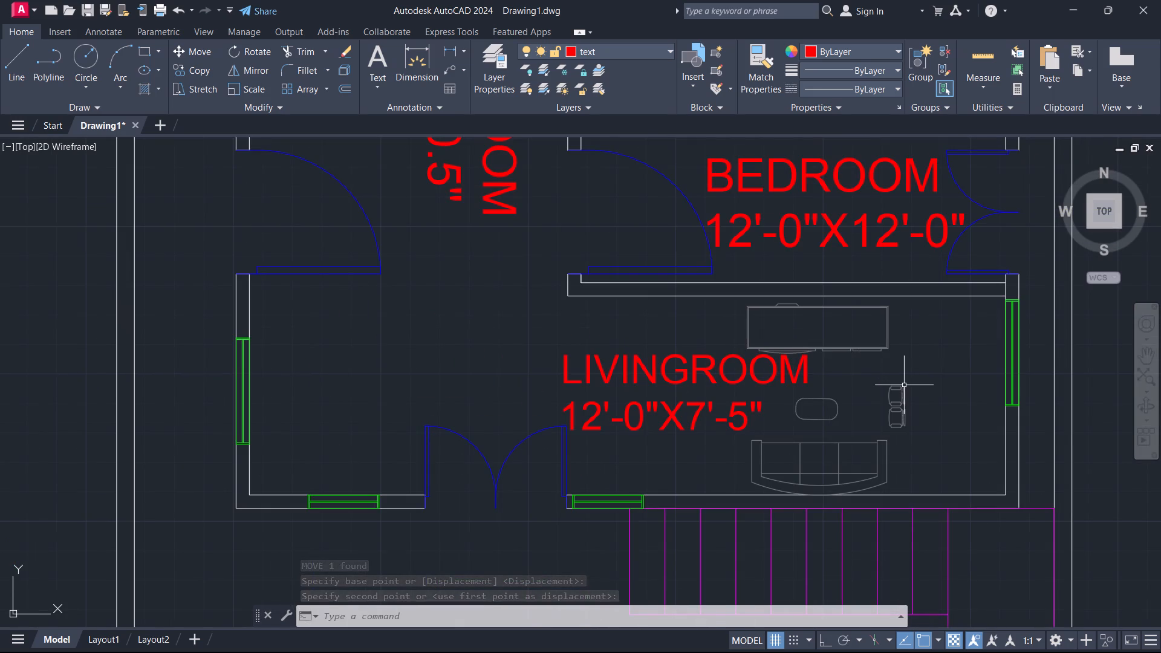
{"action": "scroll", "coordinate": [904, 385], "scroll_direction": "down", "scroll_amount": 2}
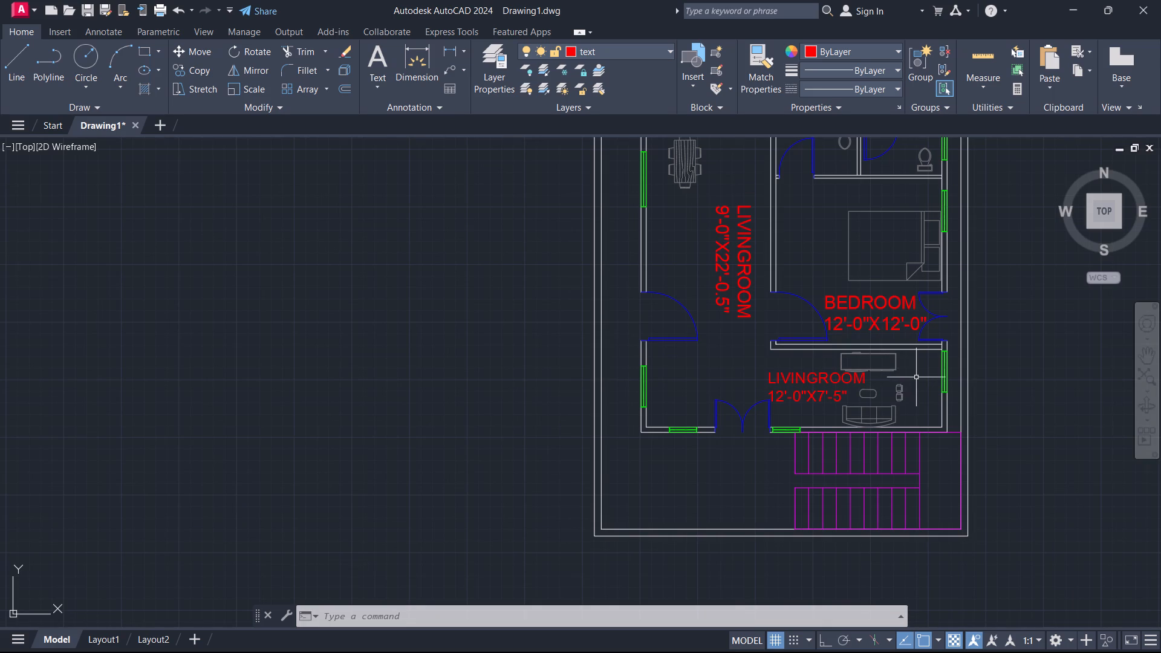
{"action": "middle_click_drag", "start_coordinate": [917, 377], "coordinate": [842, 531]}
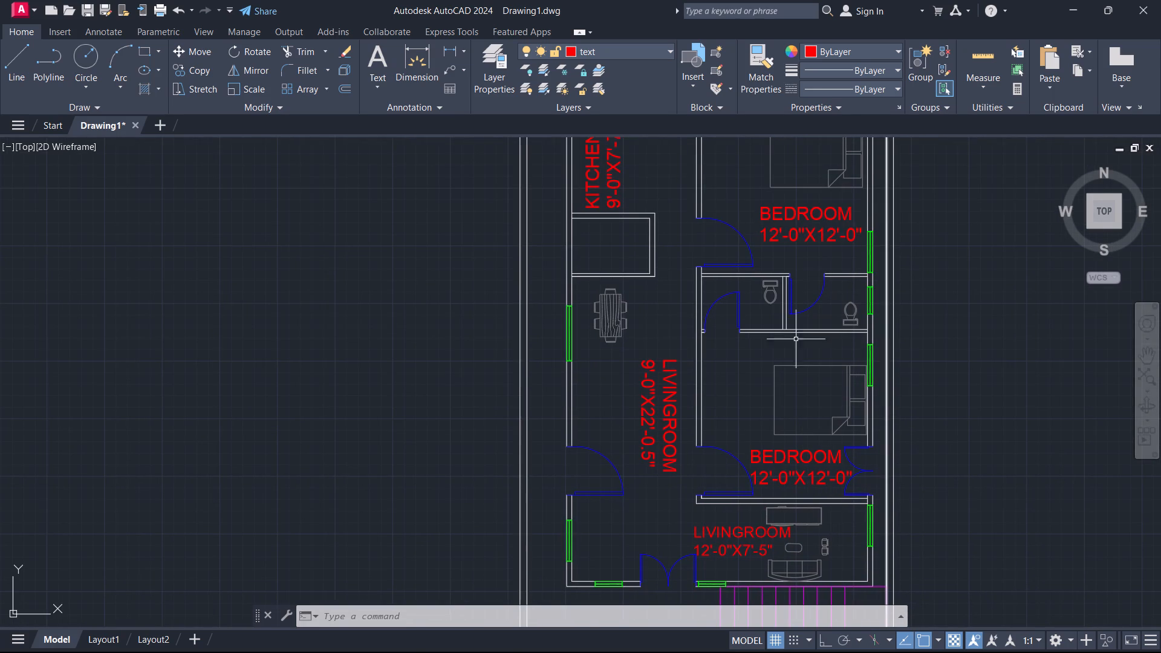
{"action": "scroll", "coordinate": [688, 278], "scroll_direction": "up", "scroll_amount": 1}
{"action": "scroll", "coordinate": [731, 302], "scroll_direction": "down", "scroll_amount": 2}
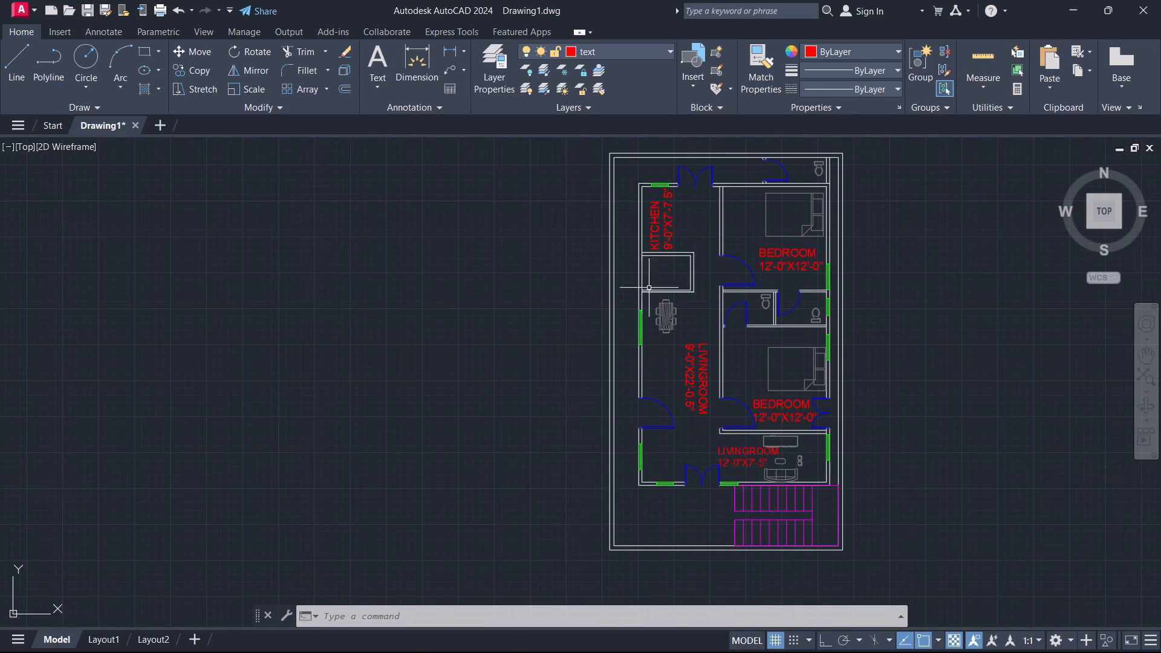
Start a multiline text label reading POOJA inside the small room between the kitchen and the dining table.
{"action": "scroll", "coordinate": [640, 281], "scroll_direction": "up", "scroll_amount": 4}
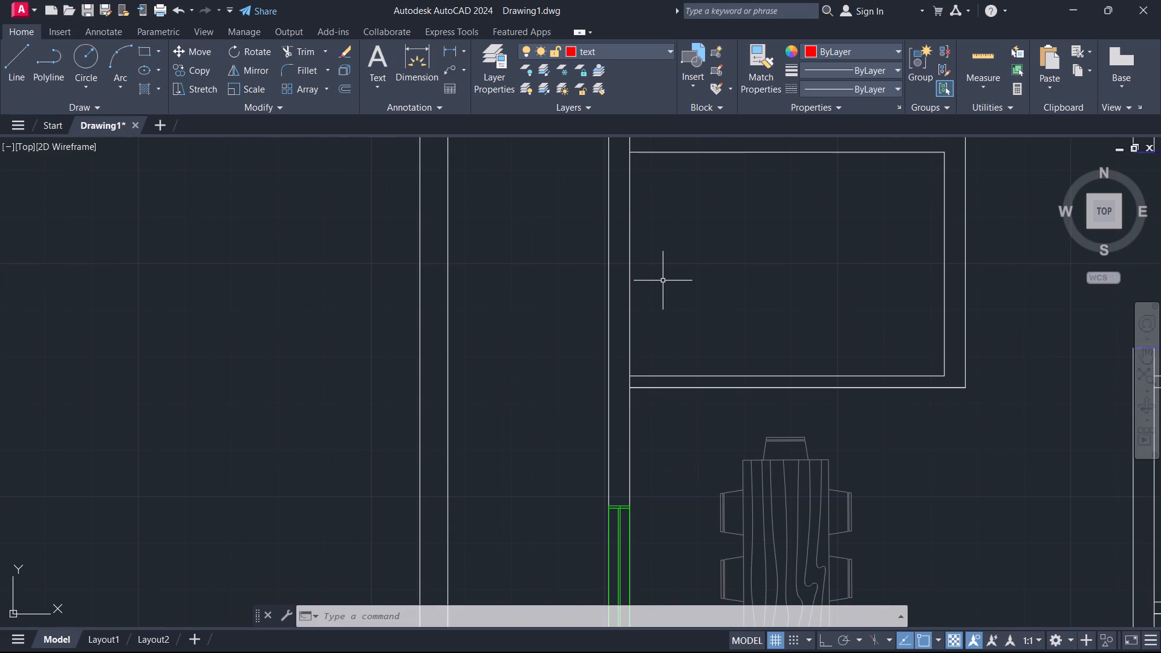
{"action": "type", "text": "MT"}
{"action": "key", "text": "Return"}
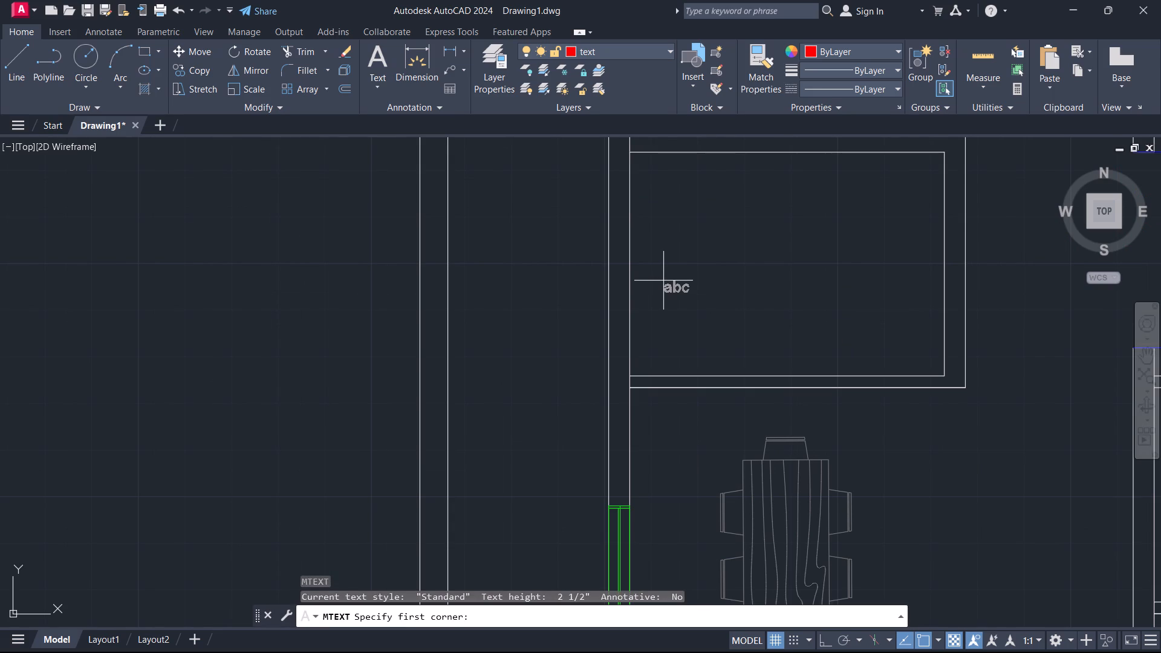
{"action": "left_click", "coordinate": [658, 269]}
{"action": "left_click", "coordinate": [657, 236]}
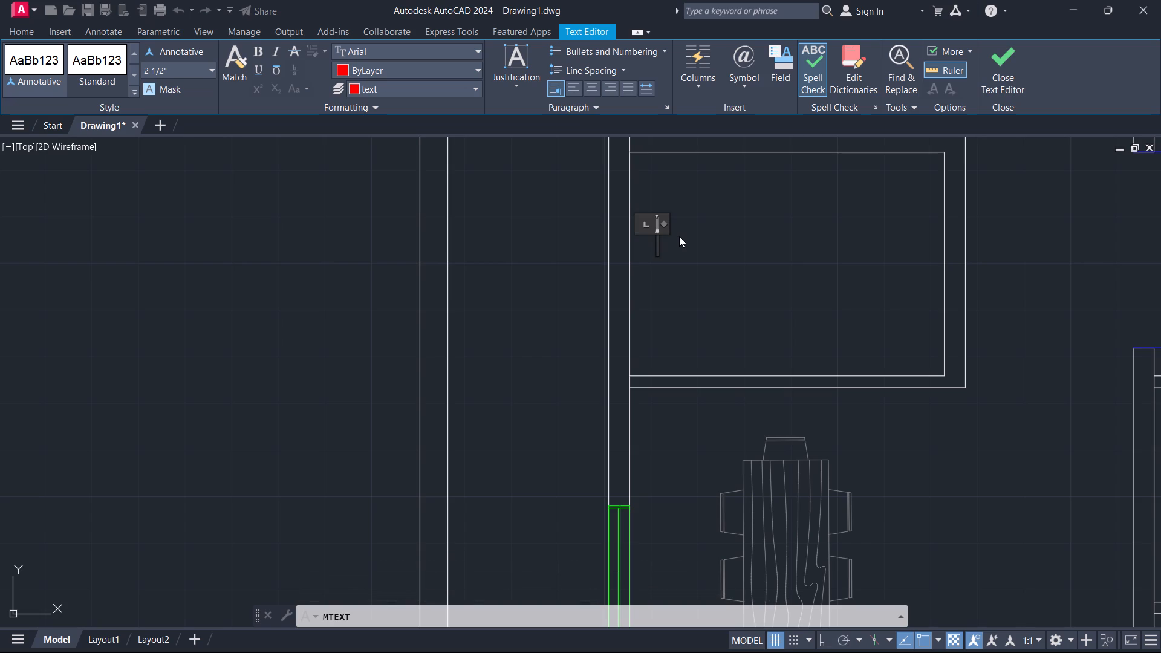
{"action": "type", "text": "POOJ"}
{"action": "key", "text": "a"}
Add the dimension line 9'-0"X4'-0" below POOJA and finish editing the label.
{"action": "key", "text": "Return"}
{"action": "key", "text": "9"}
{"action": "key", "text": "apostrophe"}
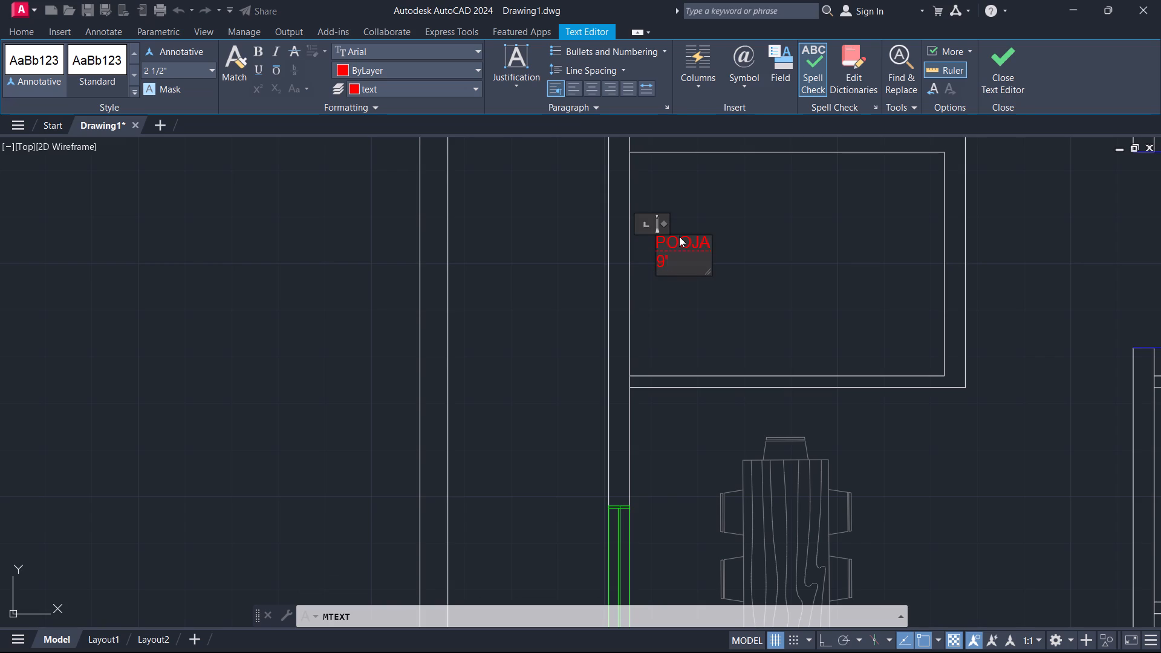
{"action": "type", "text": "-0\""}
{"action": "key", "text": "x"}
{"action": "key", "text": "4"}
{"action": "key", "text": "apostrophe"}
{"action": "key", "text": "minus"}
{"action": "key", "text": "0"}
{"action": "key", "text": "shift+quotedbl"}
{"action": "left_click", "coordinate": [753, 280]}
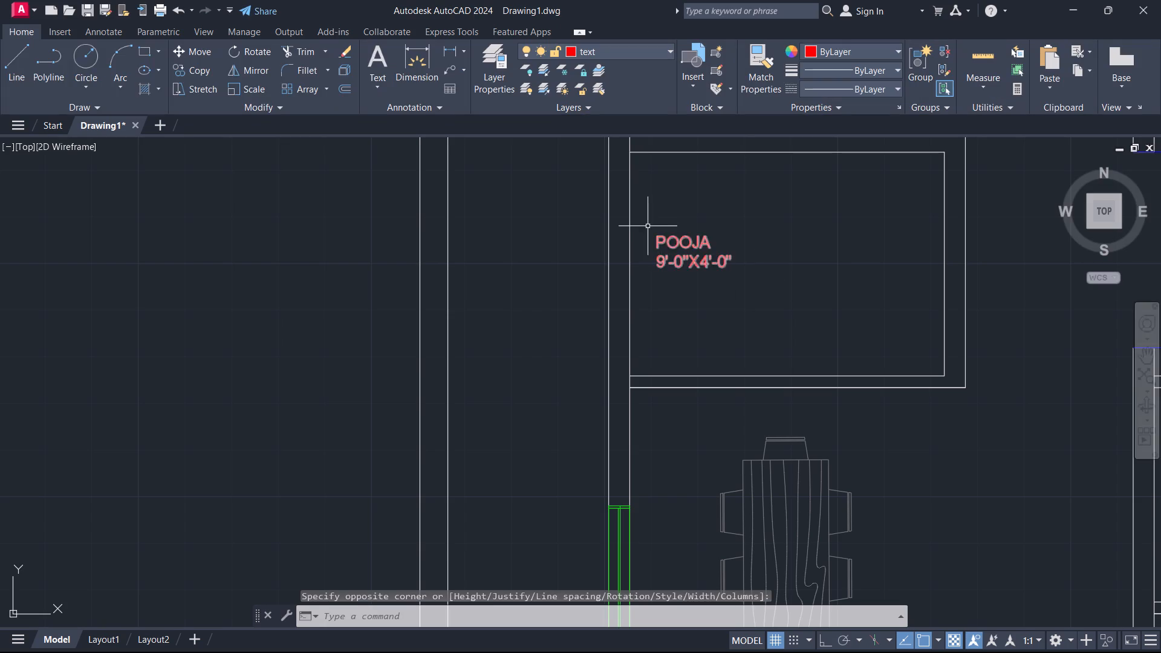
Scale the POOJA label up about its insertion point so it spans most of the small room's width.
{"action": "left_click", "coordinate": [656, 235]}
{"action": "type", "text": "SC"}
{"action": "key", "text": "Return"}
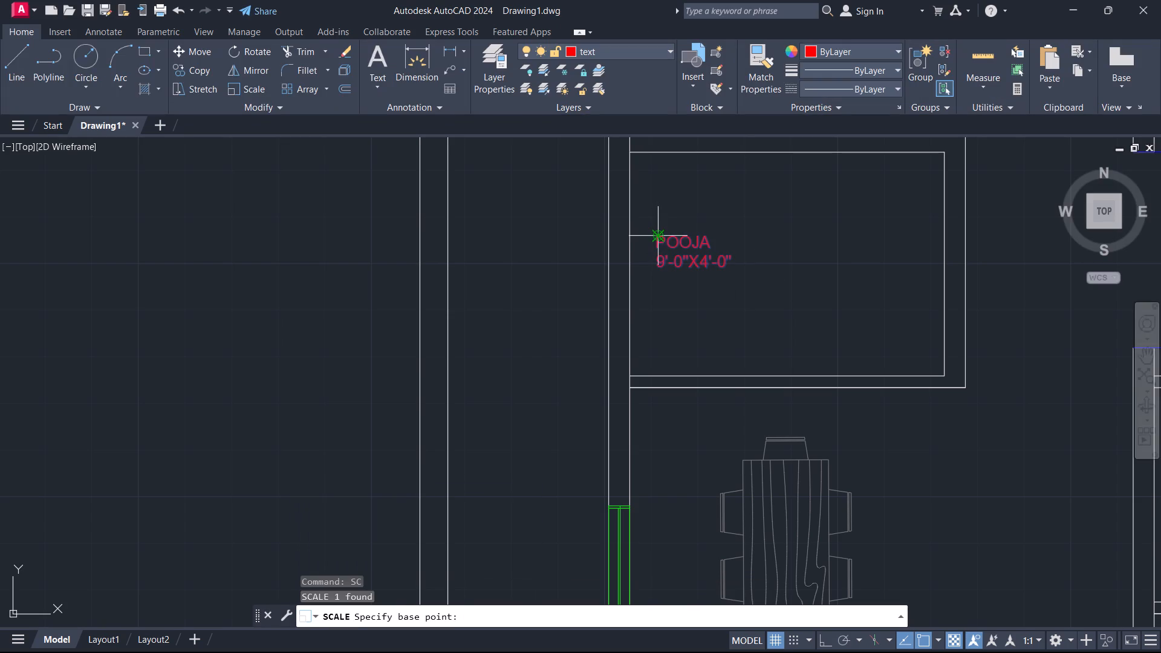
{"action": "left_click", "coordinate": [655, 234]}
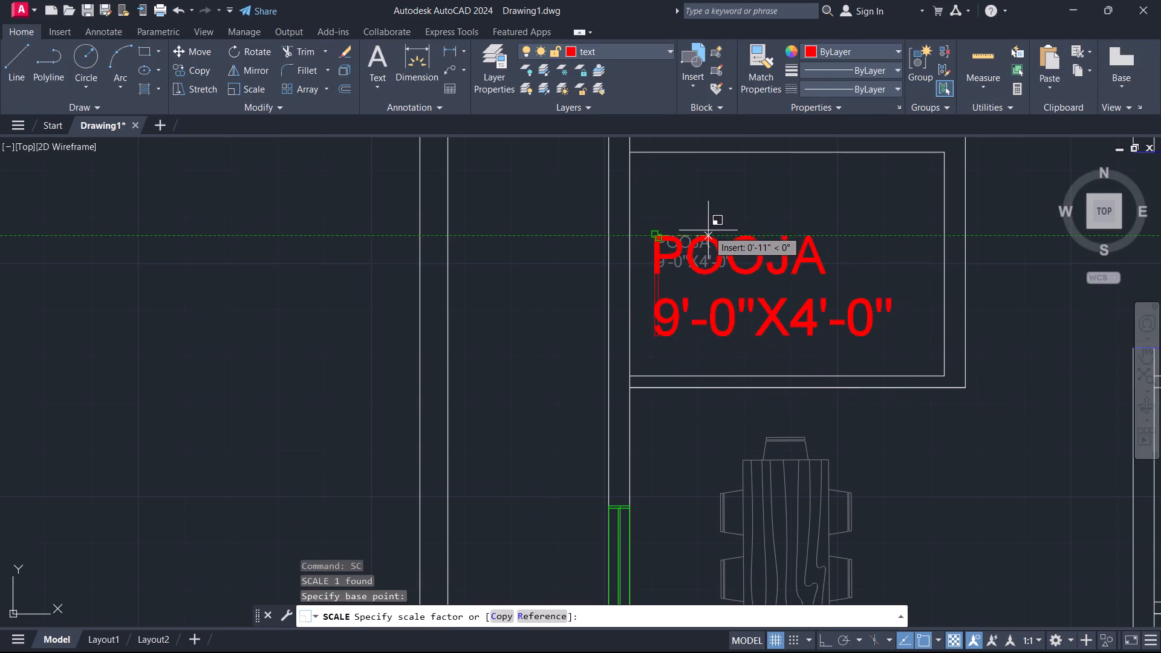
{"action": "left_click", "coordinate": [707, 230]}
Start a multiline text label reading T&B inside the window-side bathroom between the two bedrooms.
{"action": "scroll", "coordinate": [734, 218], "scroll_direction": "down", "scroll_amount": 1}
{"action": "scroll", "coordinate": [828, 263], "scroll_direction": "down", "scroll_amount": 1}
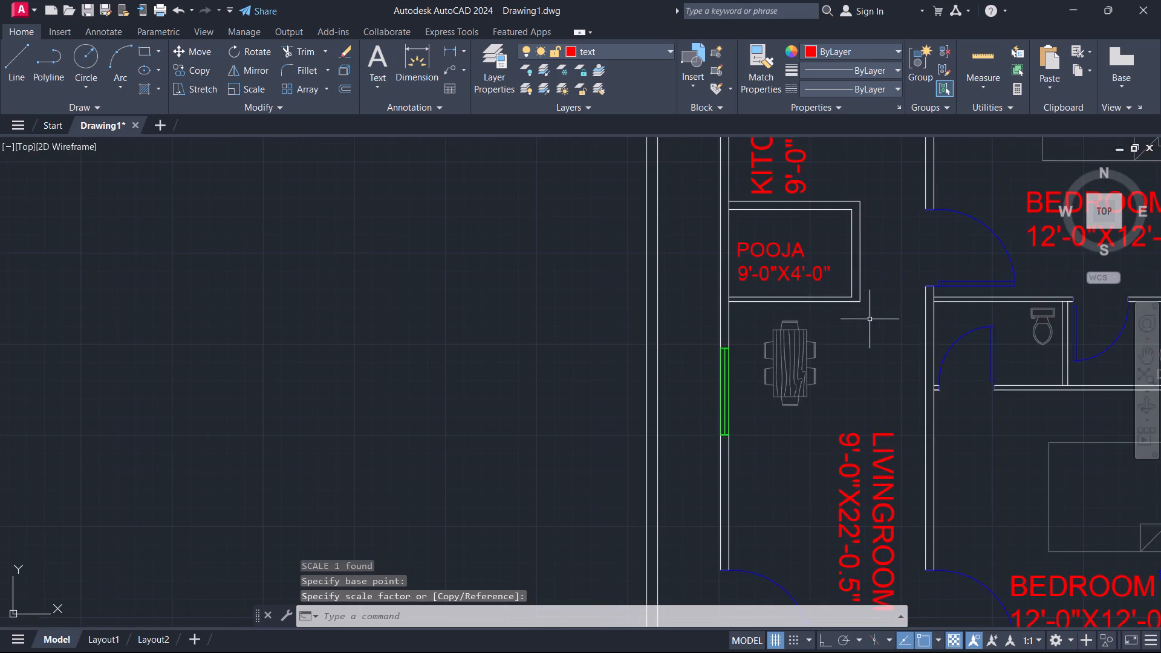
{"action": "scroll", "coordinate": [867, 322], "scroll_direction": "down", "scroll_amount": 1}
{"action": "middle_click_drag", "start_coordinate": [848, 326], "coordinate": [568, 312]}
{"action": "scroll", "coordinate": [735, 301], "scroll_direction": "up", "scroll_amount": 3}
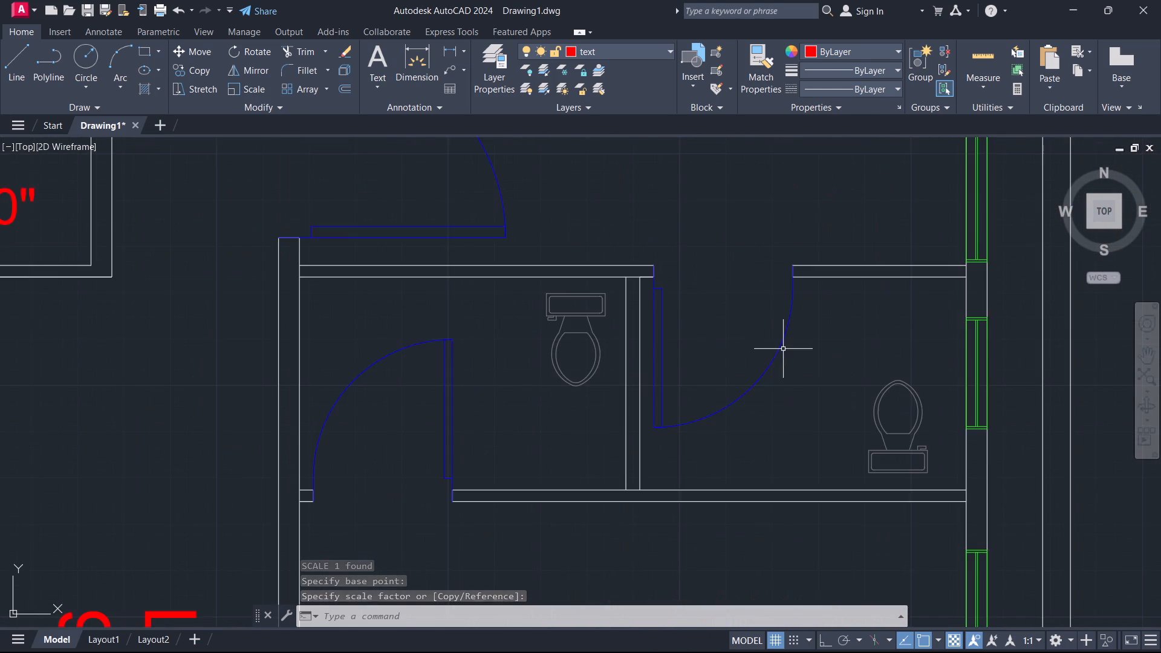
{"action": "scroll", "coordinate": [783, 349], "scroll_direction": "down", "scroll_amount": 1}
{"action": "scroll", "coordinate": [769, 404], "scroll_direction": "up", "scroll_amount": 1}
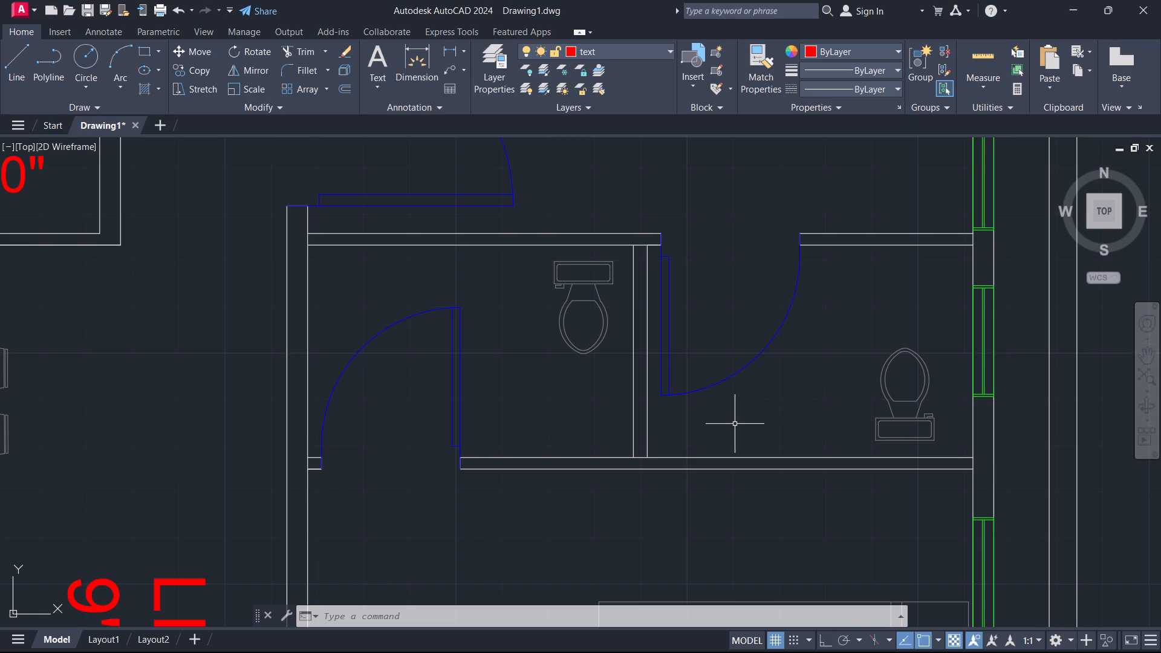
{"action": "type", "text": "MT"}
{"action": "key", "text": "Return"}
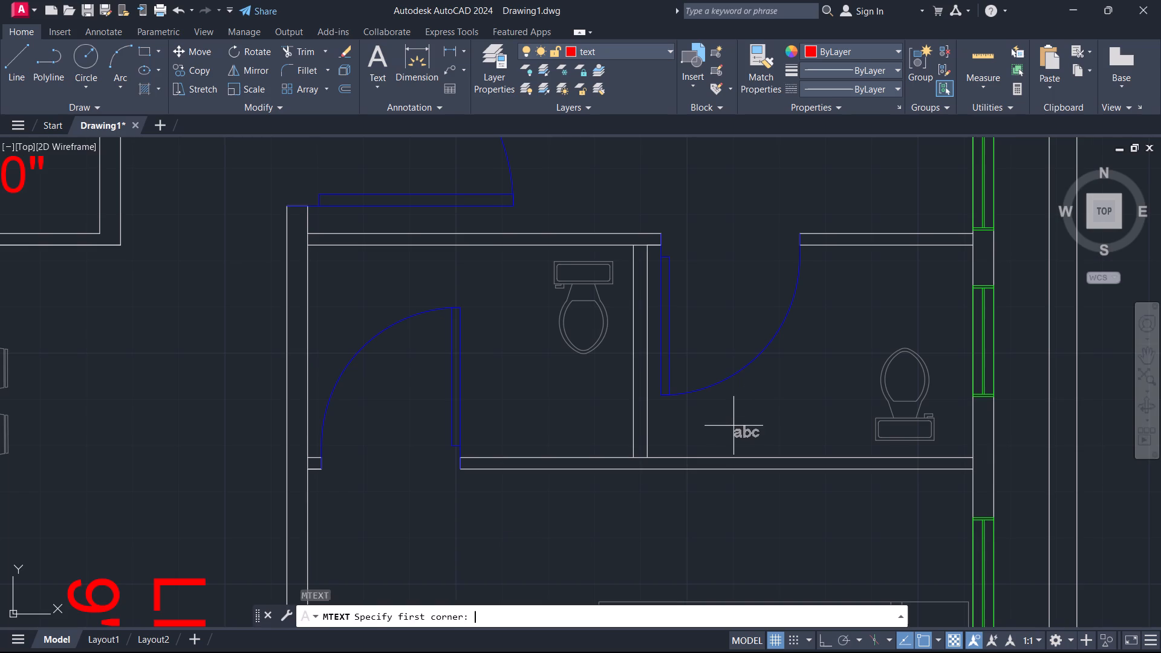
{"action": "left_click", "coordinate": [734, 424]}
{"action": "left_click", "coordinate": [737, 400]}
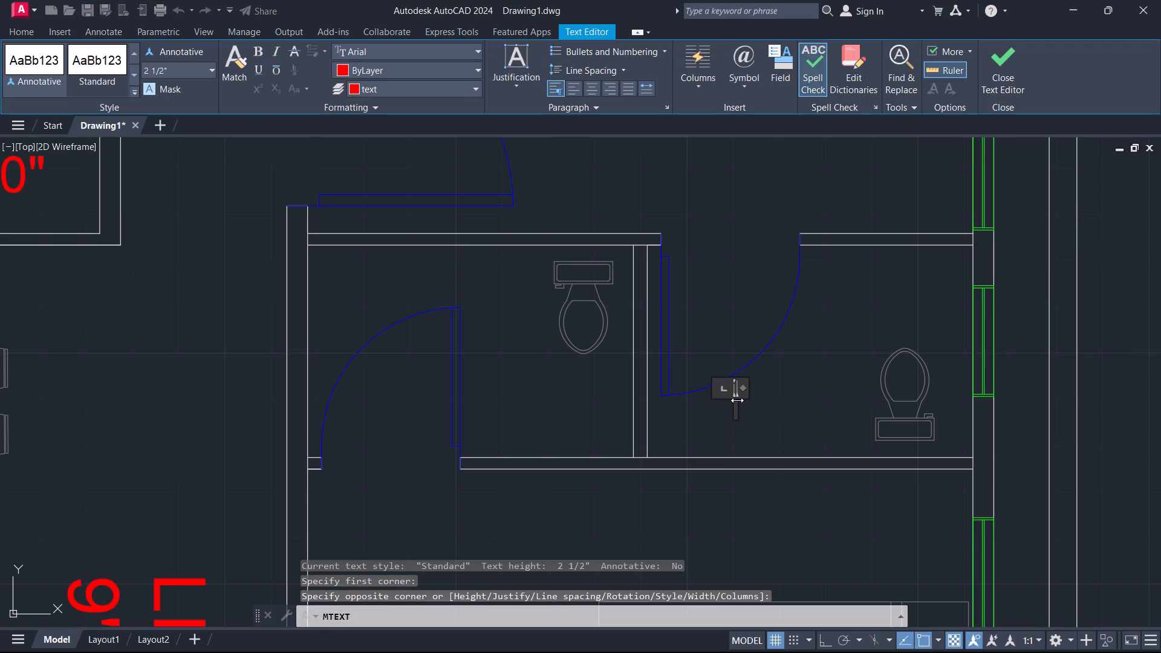
{"action": "key", "text": "t"}
{"action": "key", "text": "shift+ampersand"}
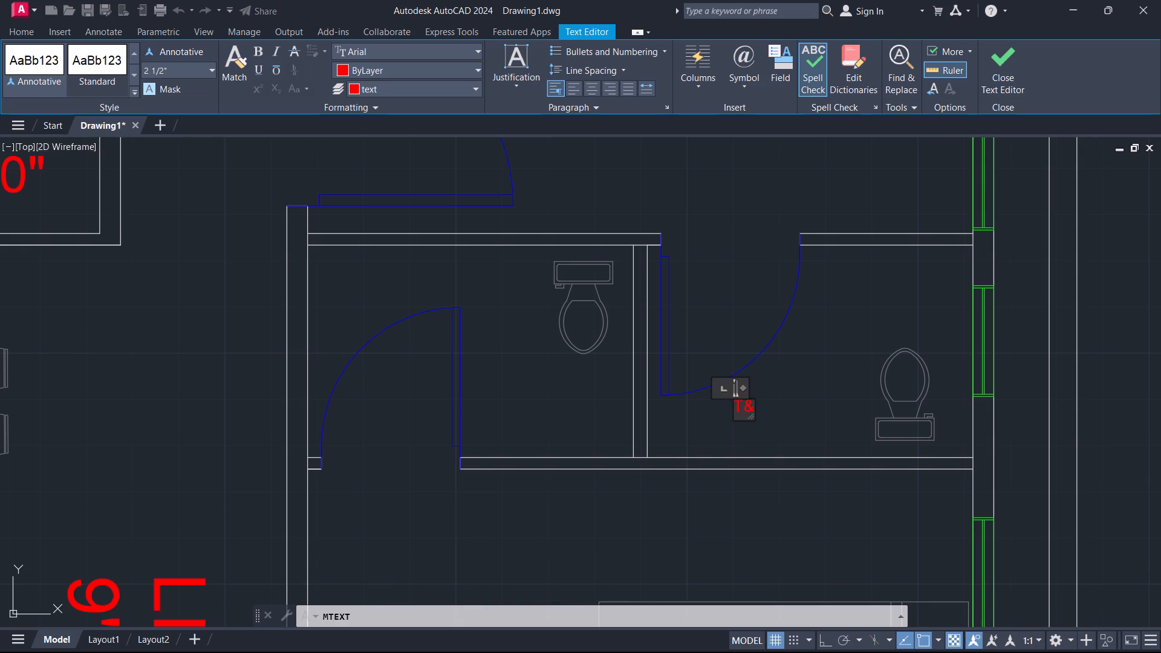
{"action": "key", "text": "b"}
Add the dimension line 6'-0"X4'-0" below T&B and finish editing the label.
{"action": "key", "text": "Return"}
{"action": "key", "text": "6"}
{"action": "key", "text": "apostrophe"}
{"action": "key", "text": "minus"}
{"action": "type", "text": "0\""}
{"action": "key", "text": "x"}
{"action": "type", "text": "4'"}
{"action": "type", "text": "-0\""}
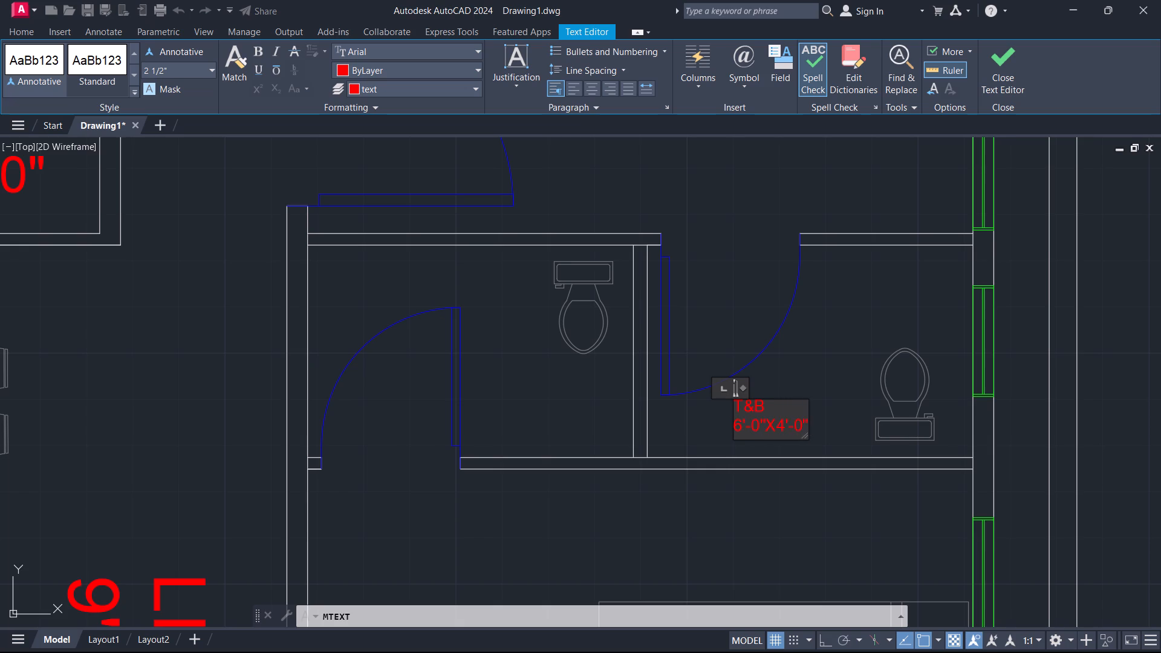
{"action": "left_click", "coordinate": [814, 377]}
Scale the T&B label up about its insertion point to a text height of about 4 1/4".
{"action": "left_click", "coordinate": [717, 390]}
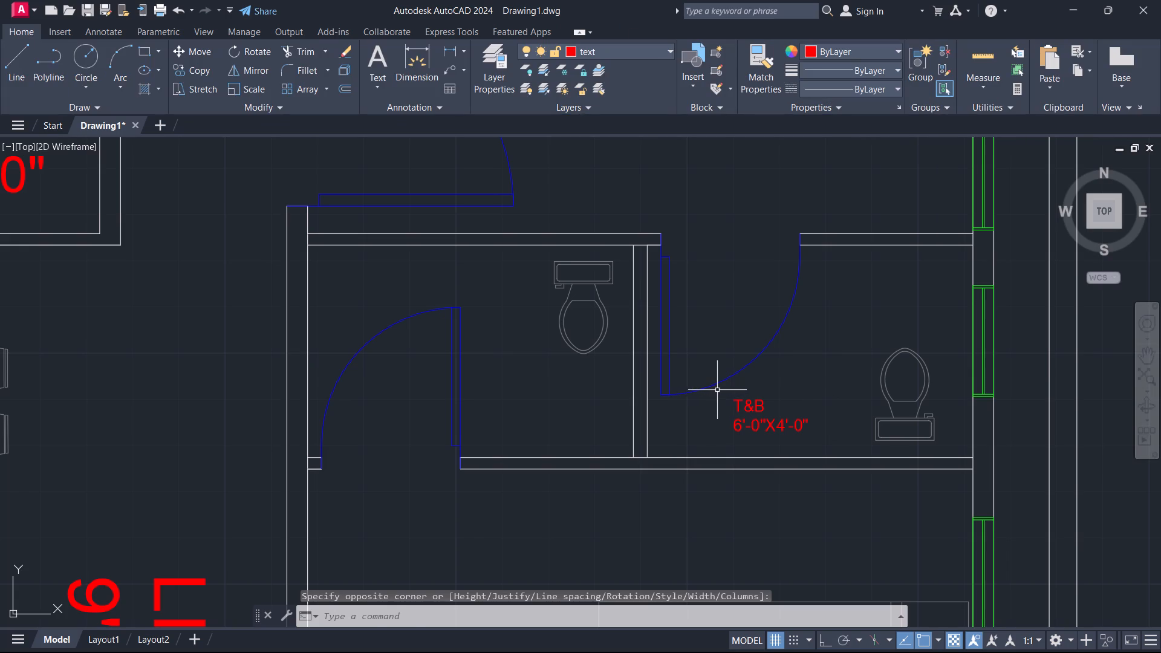
{"action": "left_click", "coordinate": [833, 440]}
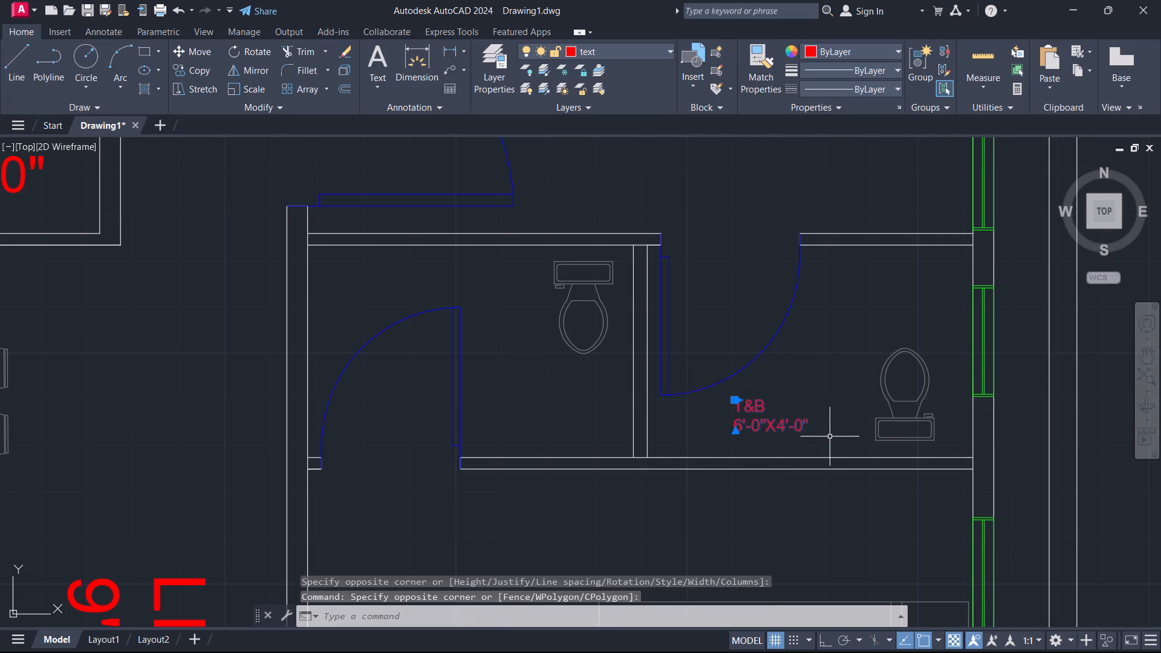
{"action": "type", "text": "SC"}
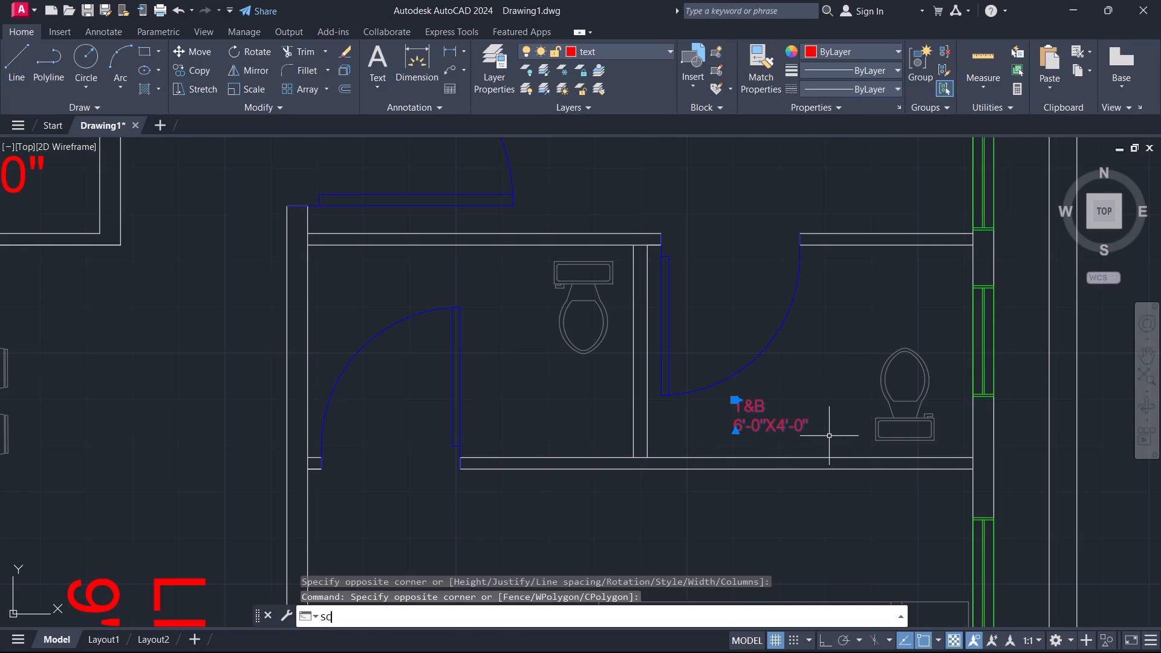
{"action": "key", "text": "Return"}
{"action": "left_click", "coordinate": [733, 401]}
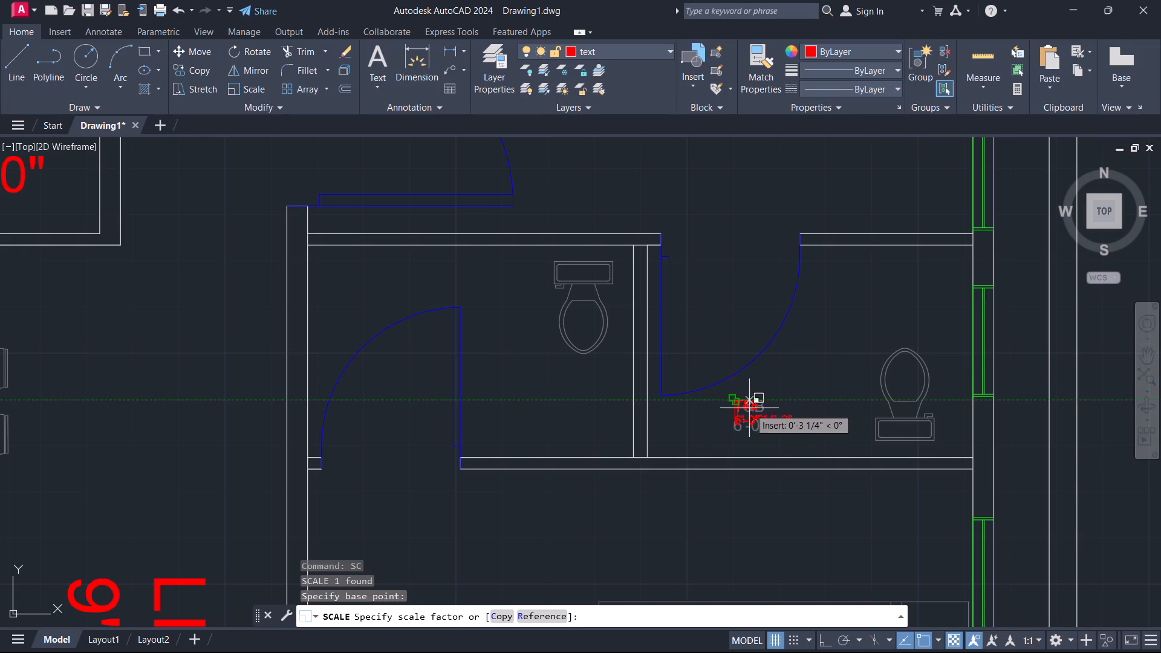
{"action": "left_click", "coordinate": [764, 407]}
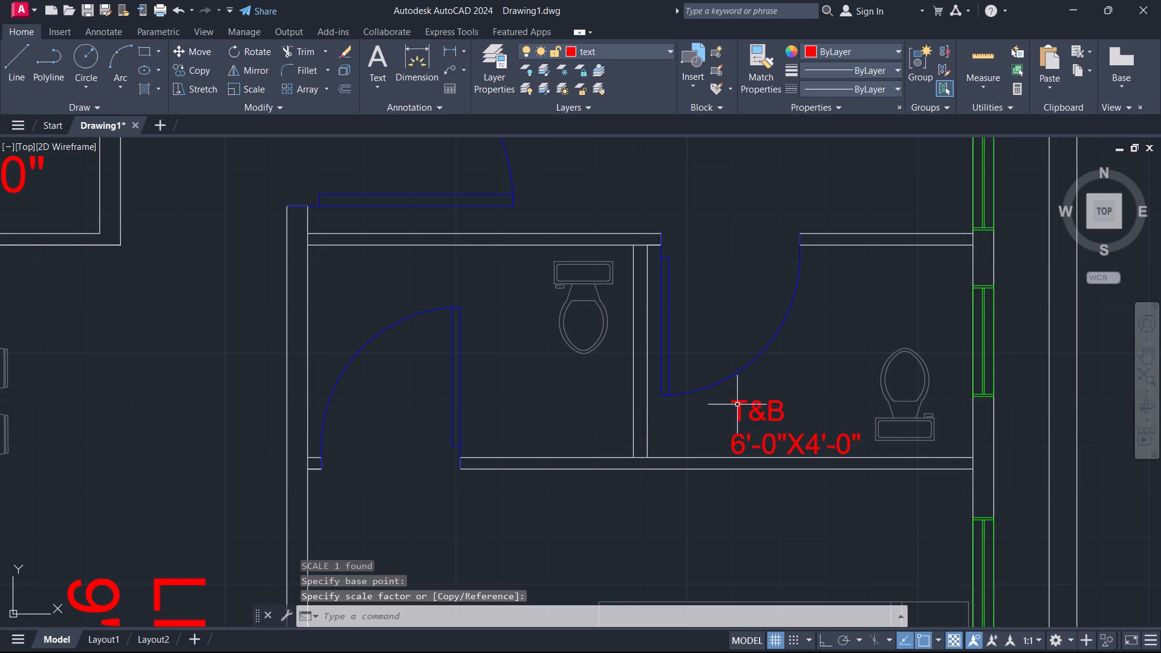
Move the T&B label to the clear space between the door swing and the outer wall, above the toilet fixture.
{"action": "left_click", "coordinate": [741, 403]}
{"action": "key", "text": "m"}
{"action": "key", "text": "Return"}
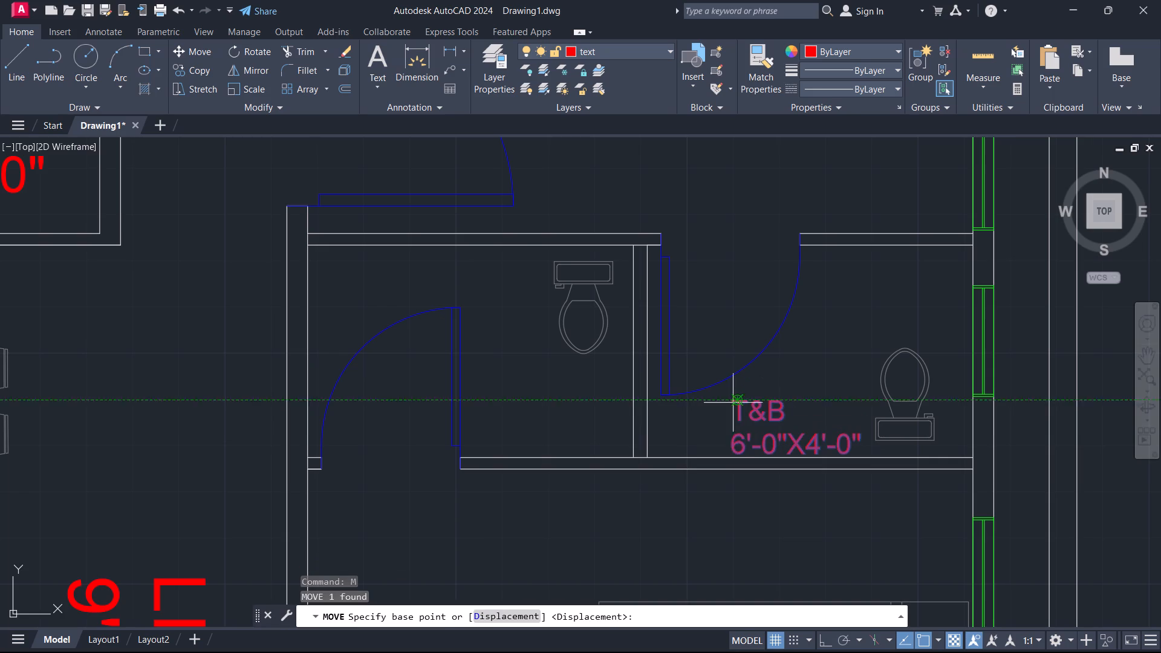
{"action": "left_click", "coordinate": [727, 403]}
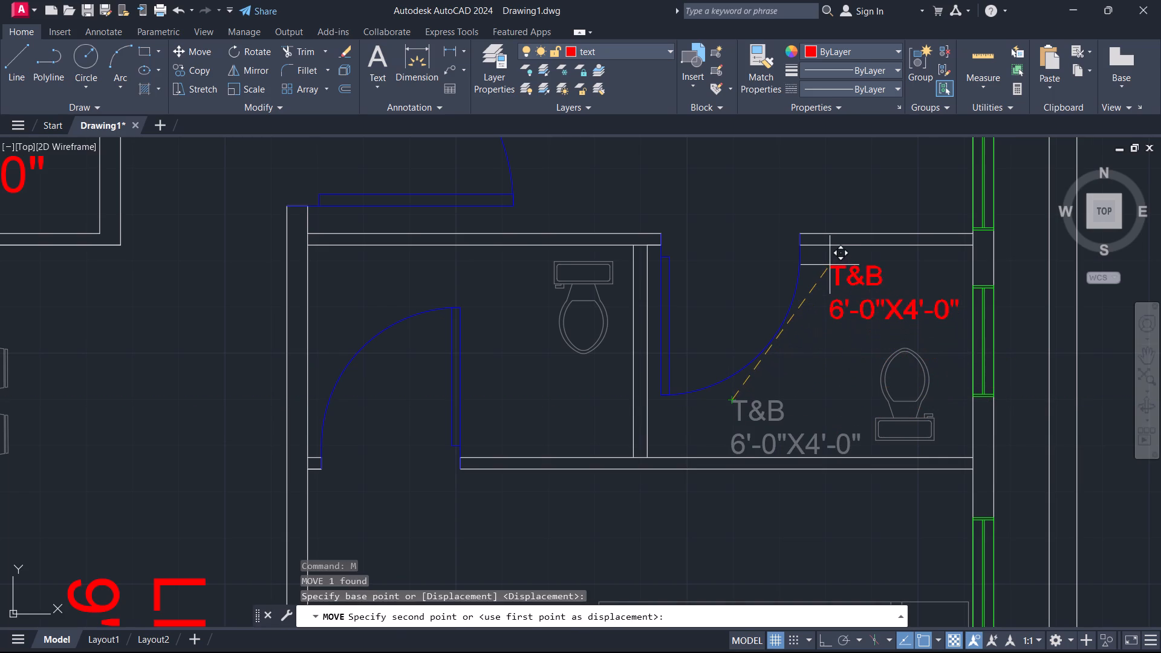
{"action": "left_click", "coordinate": [830, 265]}
Copy the T&B label into the adjacent bathroom beside its door and into the toilet at the plan's upper corner.
{"action": "left_click", "coordinate": [834, 266]}
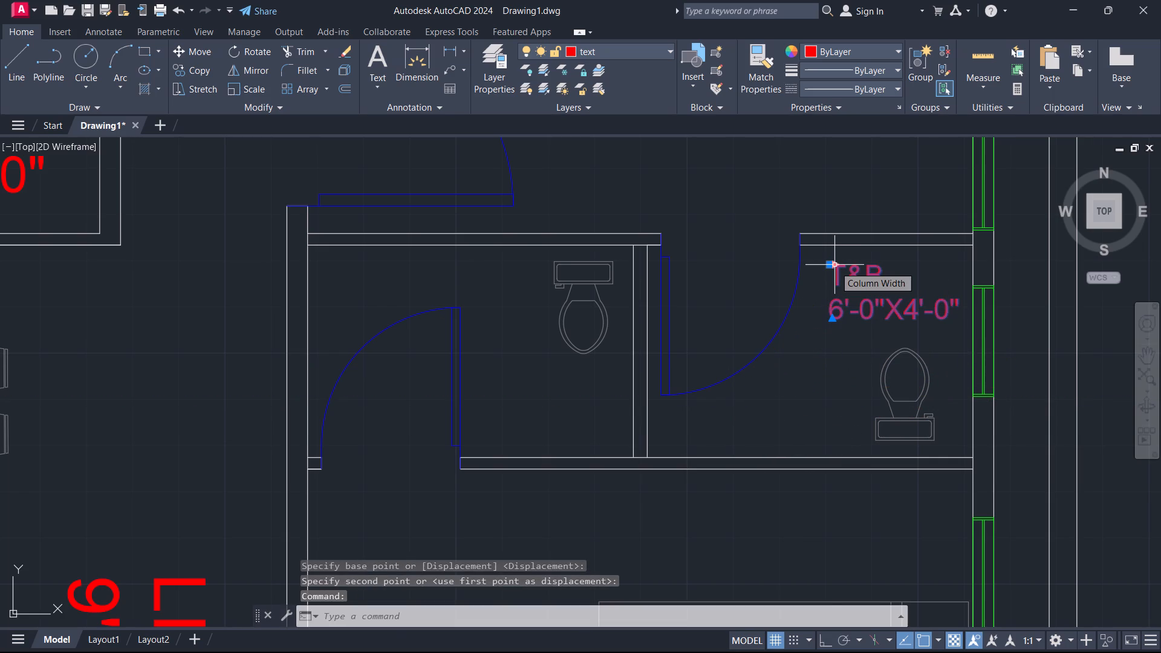
{"action": "type", "text": "CO"}
{"action": "key", "text": "Return"}
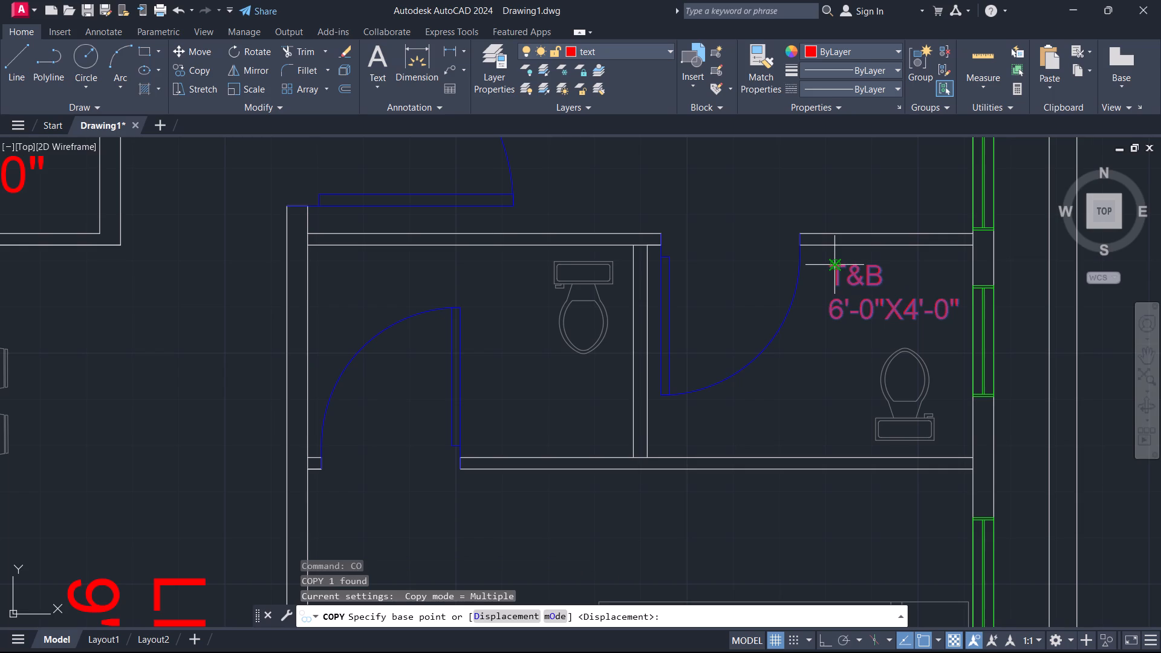
{"action": "left_click", "coordinate": [833, 263]}
{"action": "left_click", "coordinate": [509, 376]}
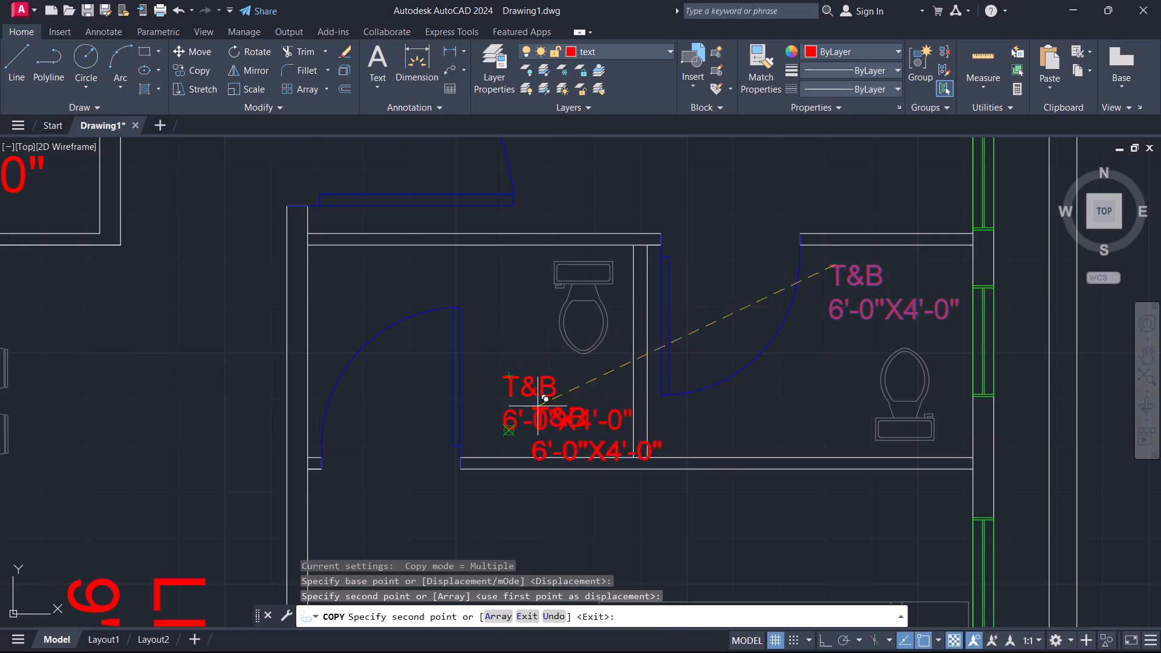
{"action": "scroll", "coordinate": [734, 403], "scroll_direction": "down", "scroll_amount": 4}
{"action": "scroll", "coordinate": [738, 223], "scroll_direction": "up", "scroll_amount": 4}
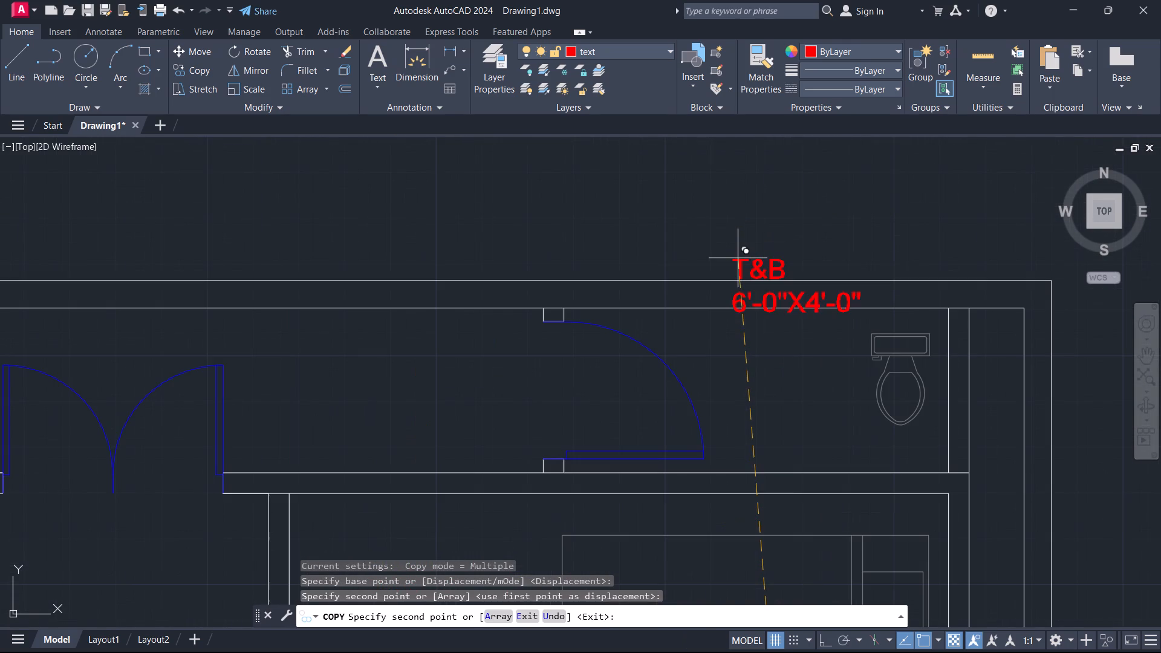
{"action": "left_click", "coordinate": [729, 352]}
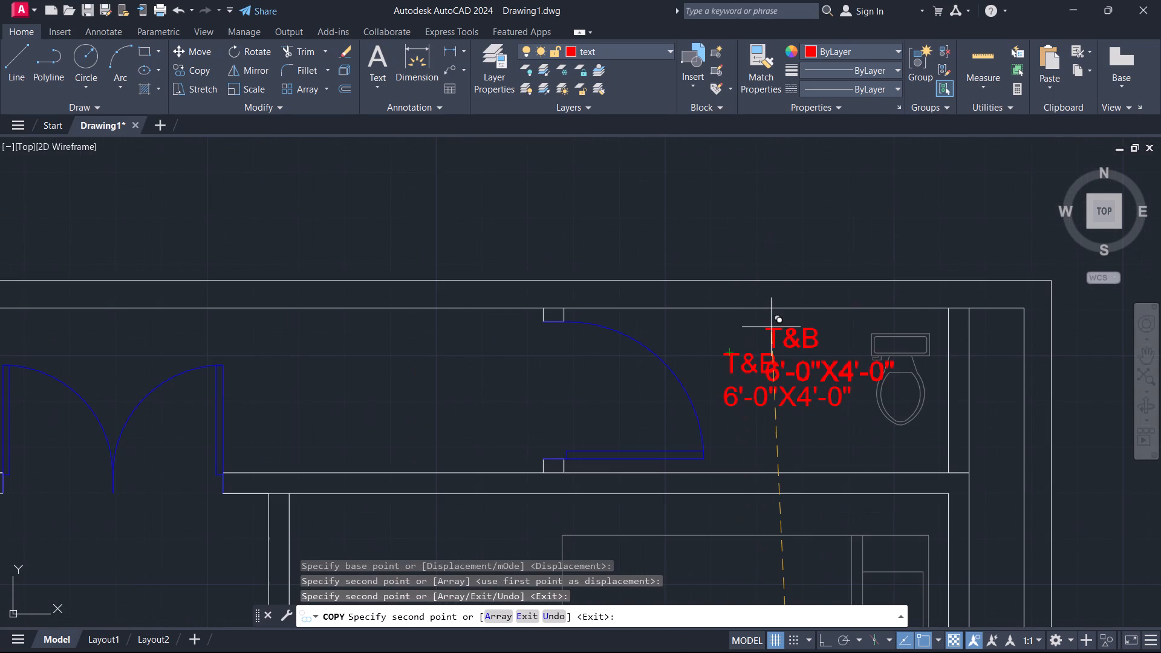
{"action": "key", "text": "Escape"}
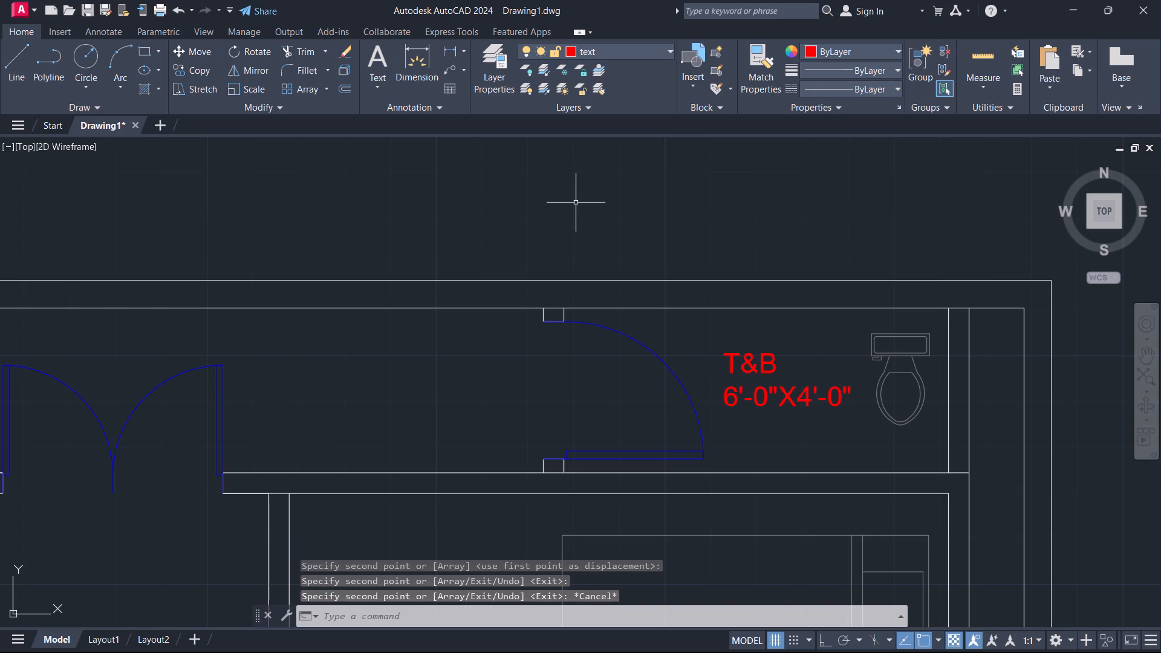
Change the dimension line of the T&B label in the plan's upper-corner toilet to 7'-0"X3'-0".
{"action": "double_click", "coordinate": [840, 398]}
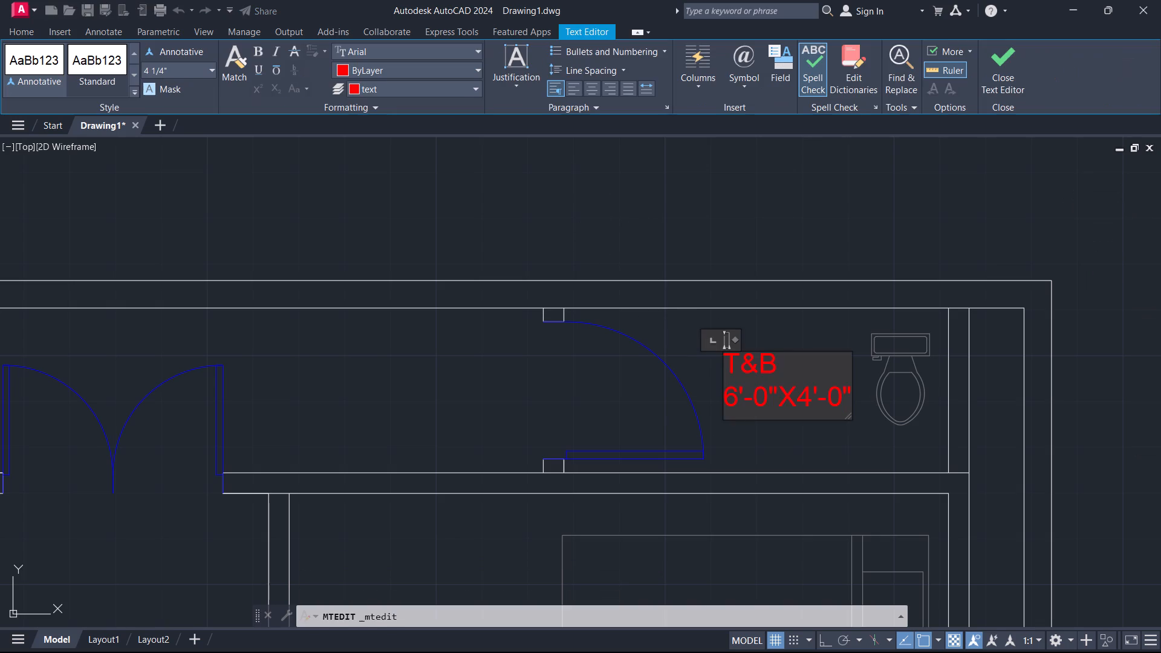
{"action": "key", "text": "Left"}
{"action": "key", "text": "Left"}
{"action": "key", "text": "Left"}
{"action": "key", "text": "BackSpace"}
{"action": "key", "text": "3"}
{"action": "key", "text": "Left"}
{"action": "key", "text": "Left"}
{"action": "key", "text": "Left"}
{"action": "key", "text": "Left"}
{"action": "key", "text": "Left"}
{"action": "key", "text": "Left"}
{"action": "key", "text": "BackSpace"}
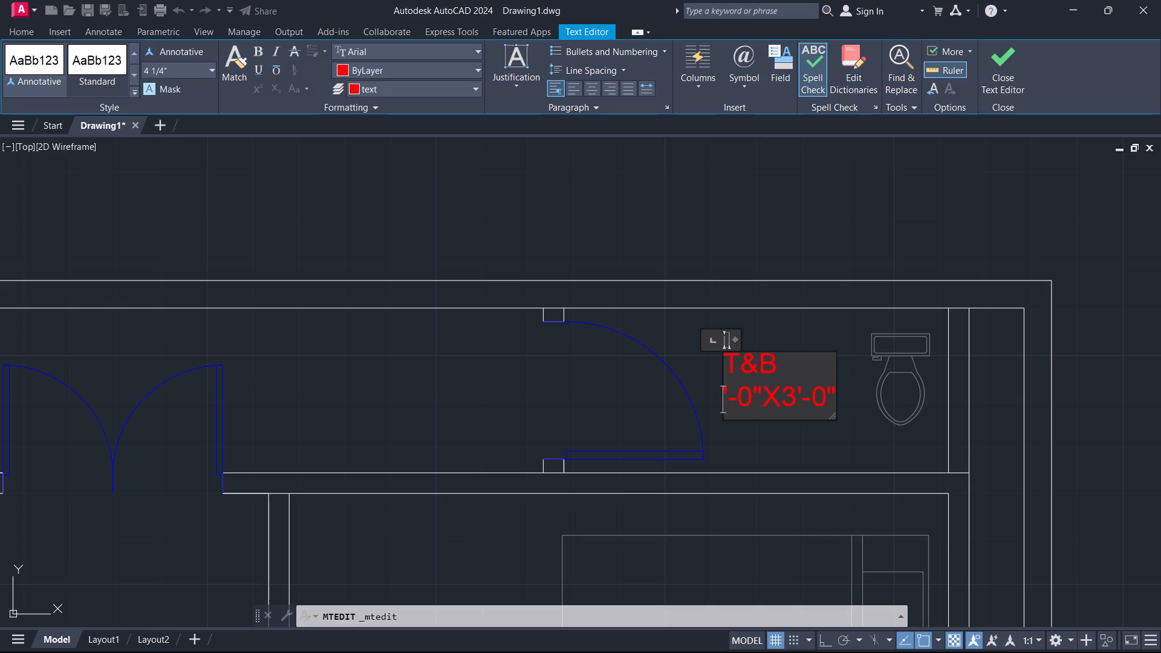
{"action": "key", "text": "7"}
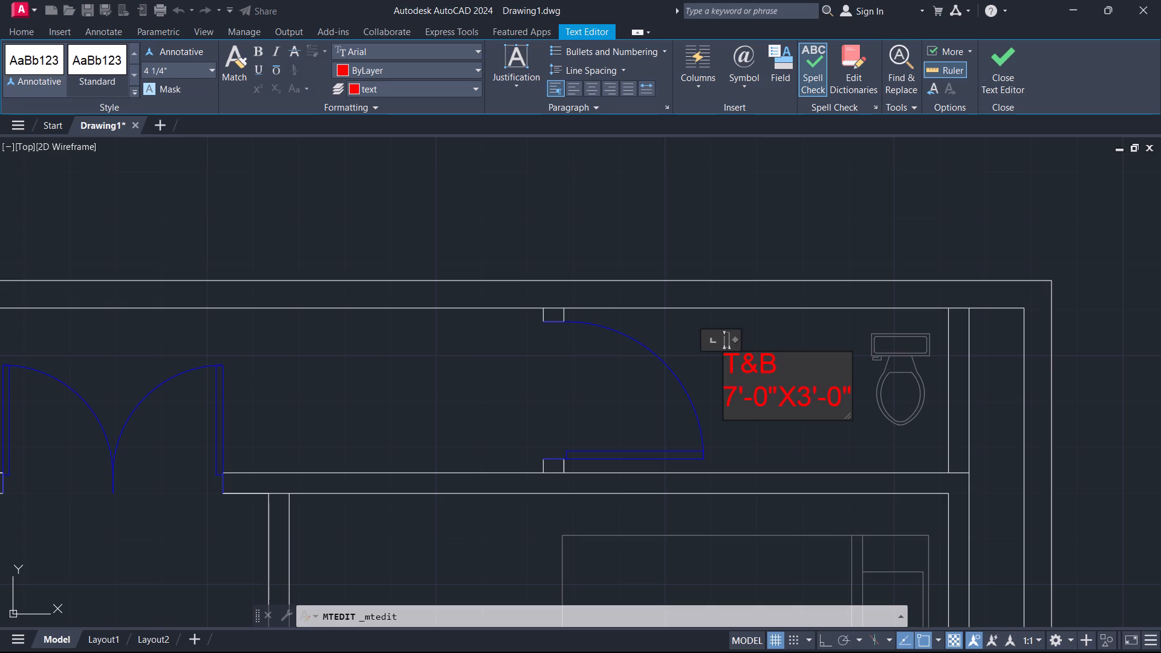
{"action": "left_click", "coordinate": [537, 382]}
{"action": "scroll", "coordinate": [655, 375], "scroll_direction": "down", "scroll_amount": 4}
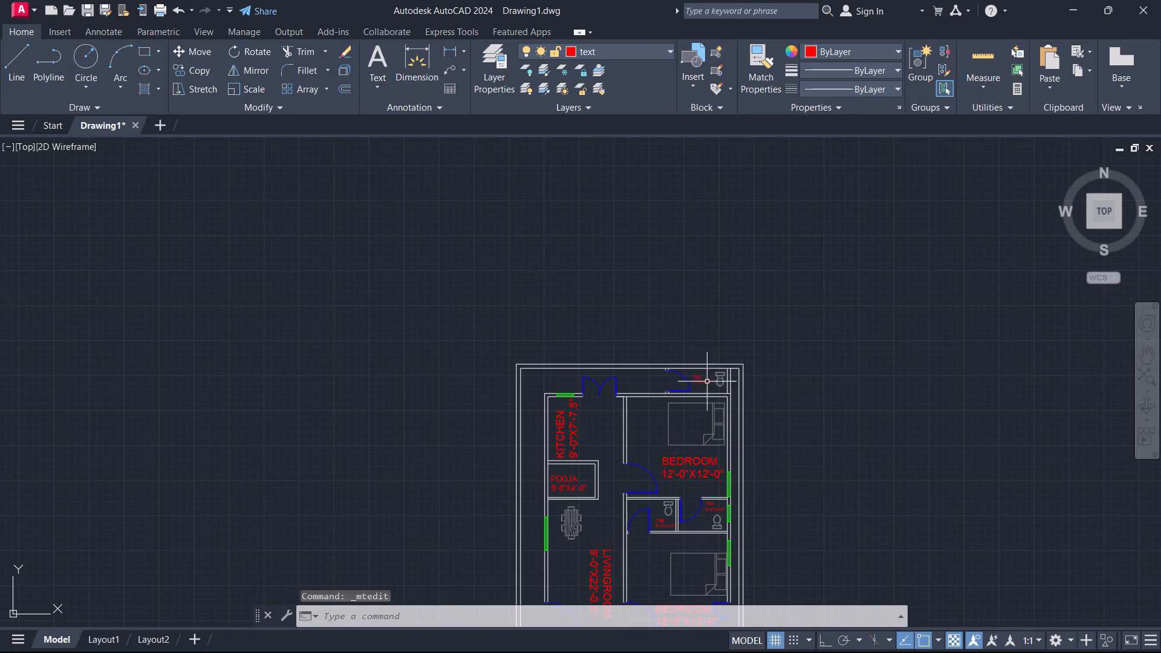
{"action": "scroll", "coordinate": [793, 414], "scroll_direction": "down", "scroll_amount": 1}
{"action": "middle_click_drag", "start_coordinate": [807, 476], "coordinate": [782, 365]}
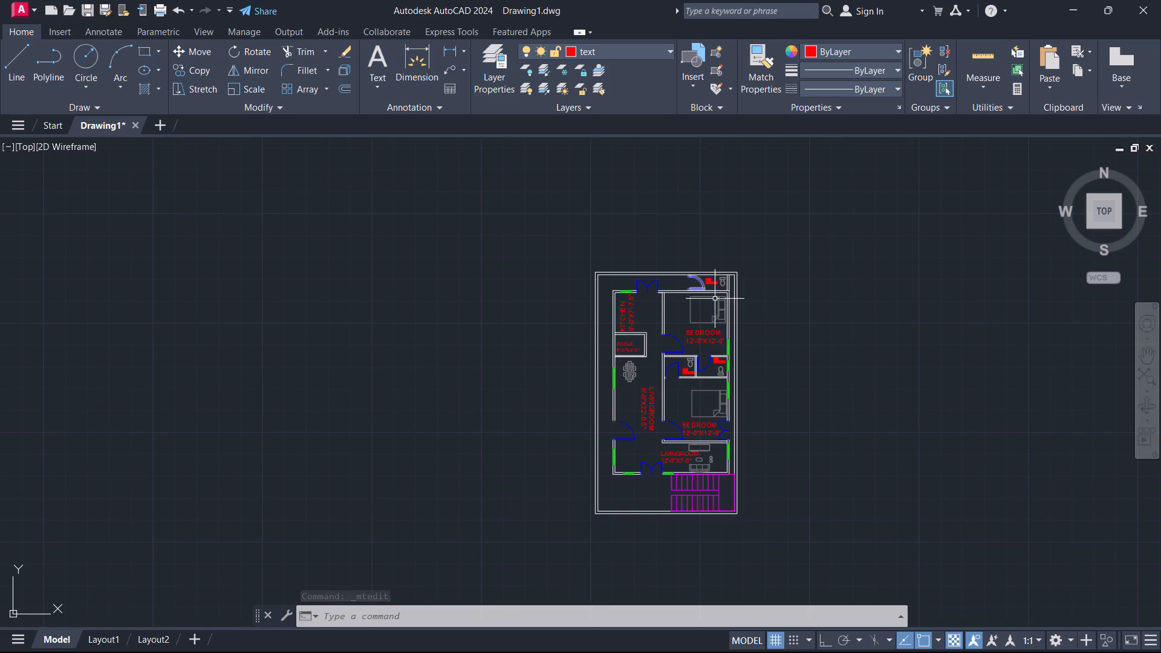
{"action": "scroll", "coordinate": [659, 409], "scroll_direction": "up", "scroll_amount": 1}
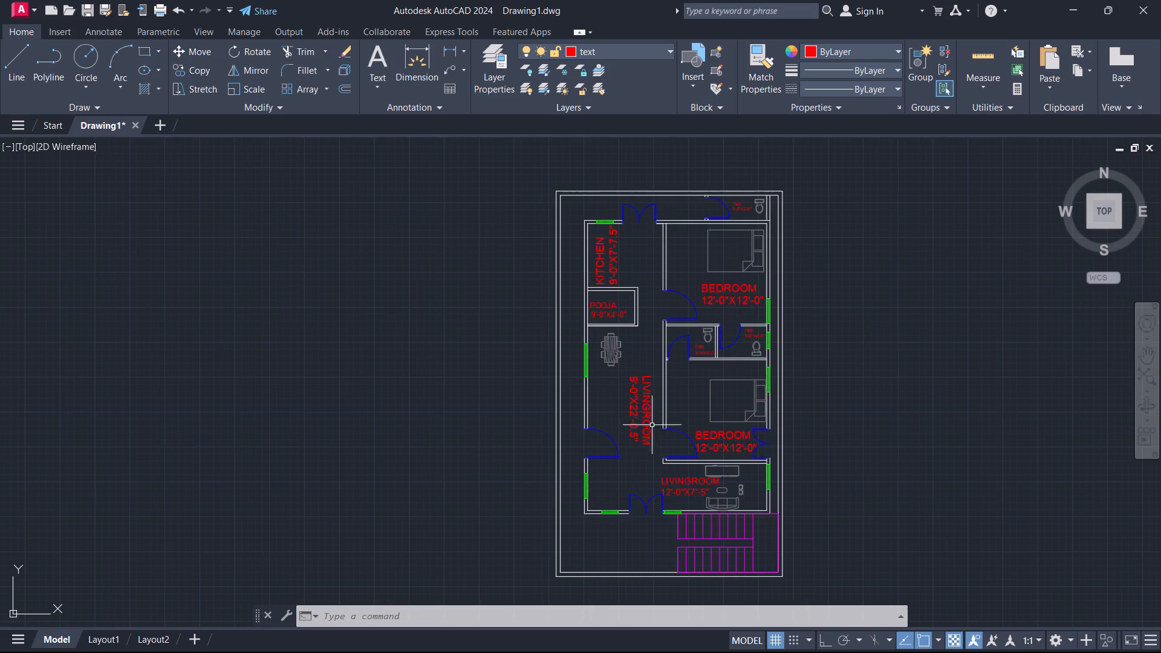
Add the multiline text label STAIRCASE in the open area outside the living room, away from the stairs.
{"action": "middle_click_drag", "start_coordinate": [648, 483], "coordinate": [609, 455]}
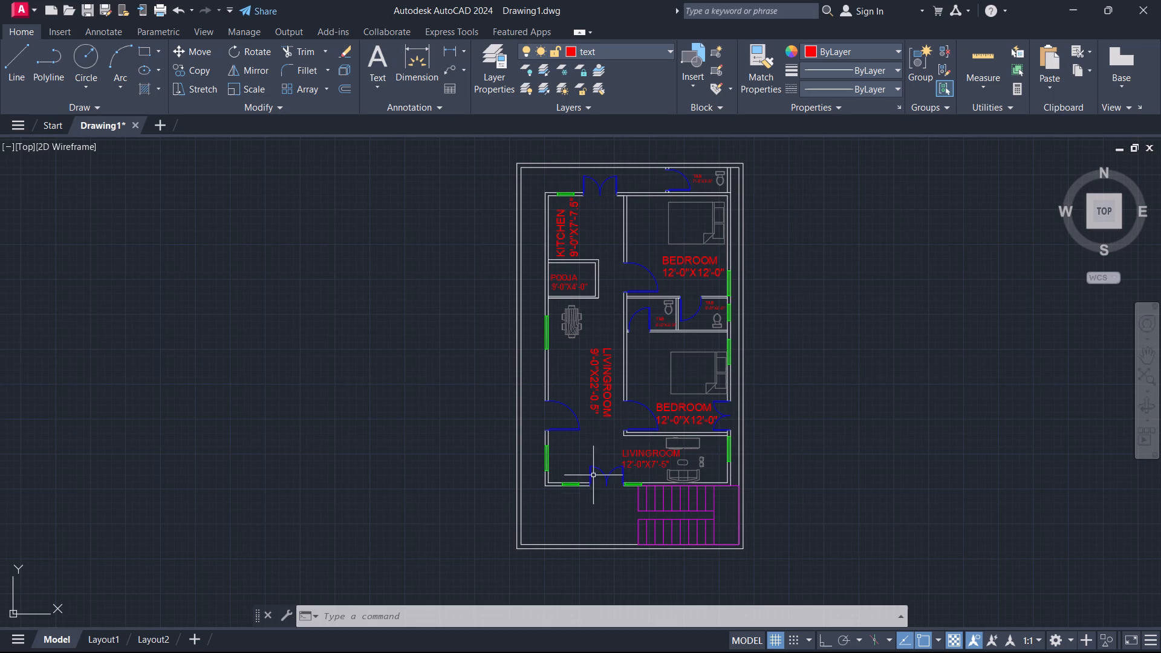
{"action": "scroll", "coordinate": [623, 414], "scroll_direction": "up", "scroll_amount": 1}
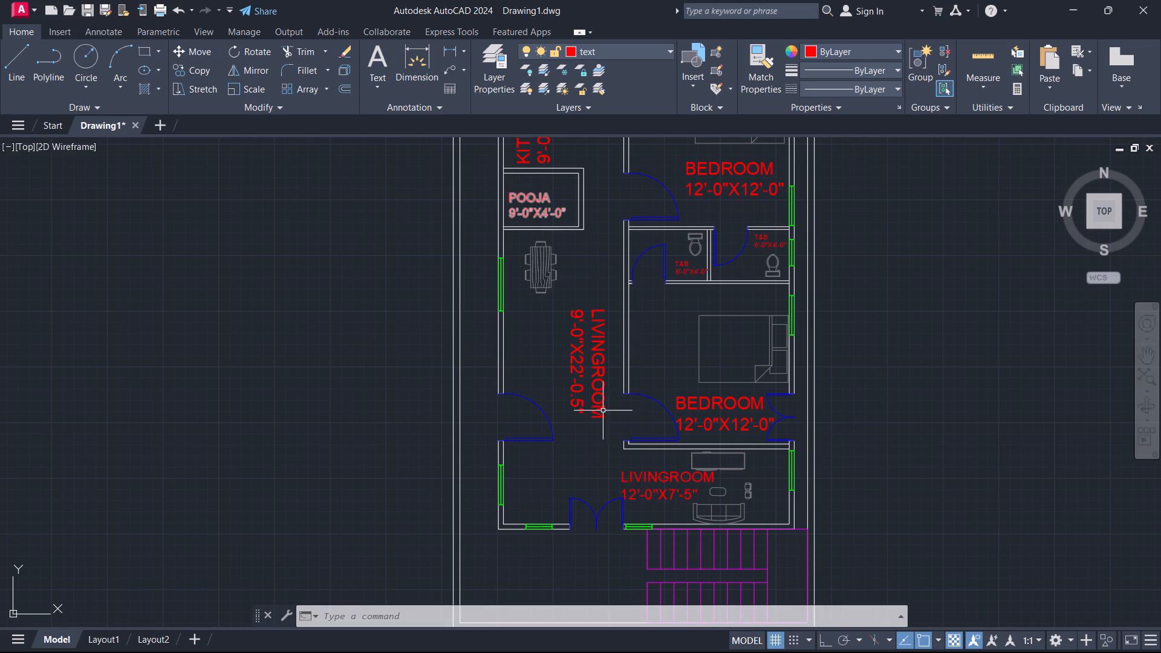
{"action": "middle_click_drag", "start_coordinate": [589, 569], "coordinate": [652, 417]}
{"action": "scroll", "coordinate": [673, 415], "scroll_direction": "up", "scroll_amount": 1}
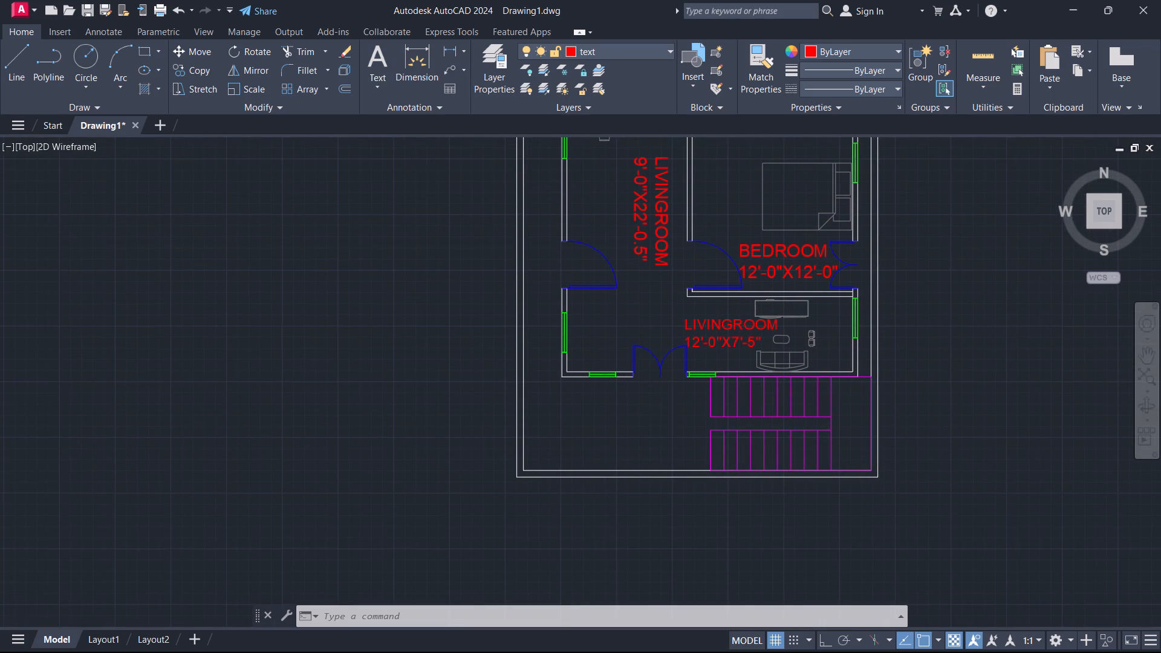
{"action": "type", "text": "MT"}
{"action": "key", "text": "Return"}
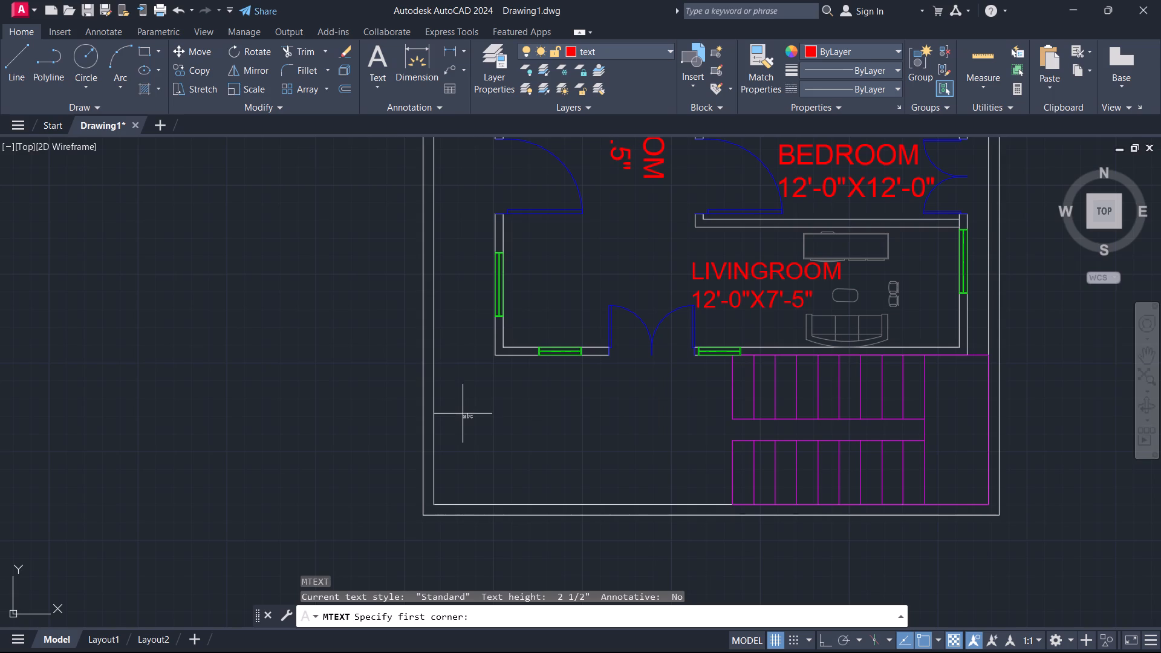
{"action": "left_click", "coordinate": [510, 420]}
{"action": "left_click", "coordinate": [523, 393]}
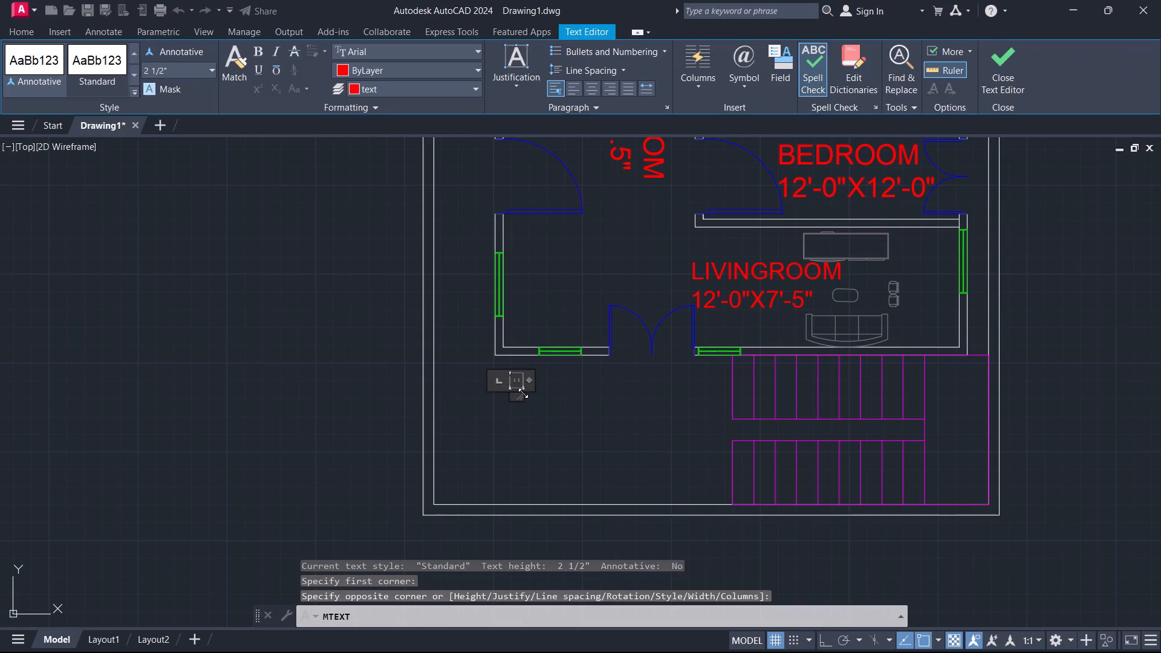
{"action": "type", "text": "ST"}
{"action": "type", "text": "AIR"}
{"action": "key", "text": "space"}
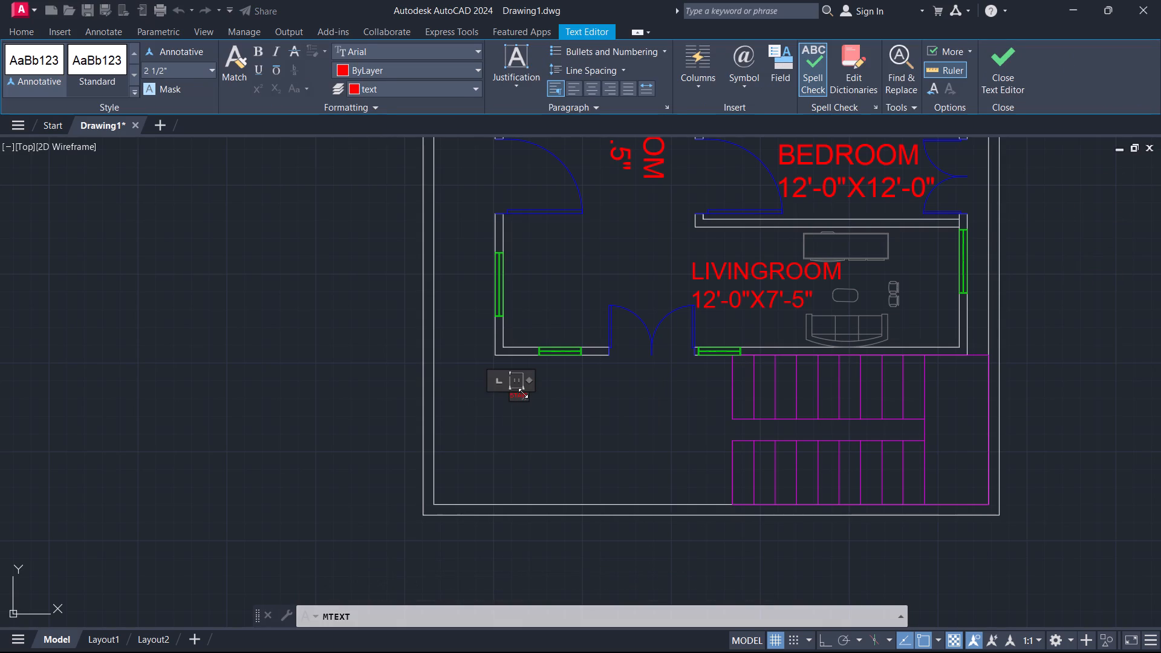
{"action": "key", "text": "BackSpace"}
{"action": "type", "text": "CASE"}
{"action": "key", "text": "Return"}
{"action": "left_click", "coordinate": [548, 420]}
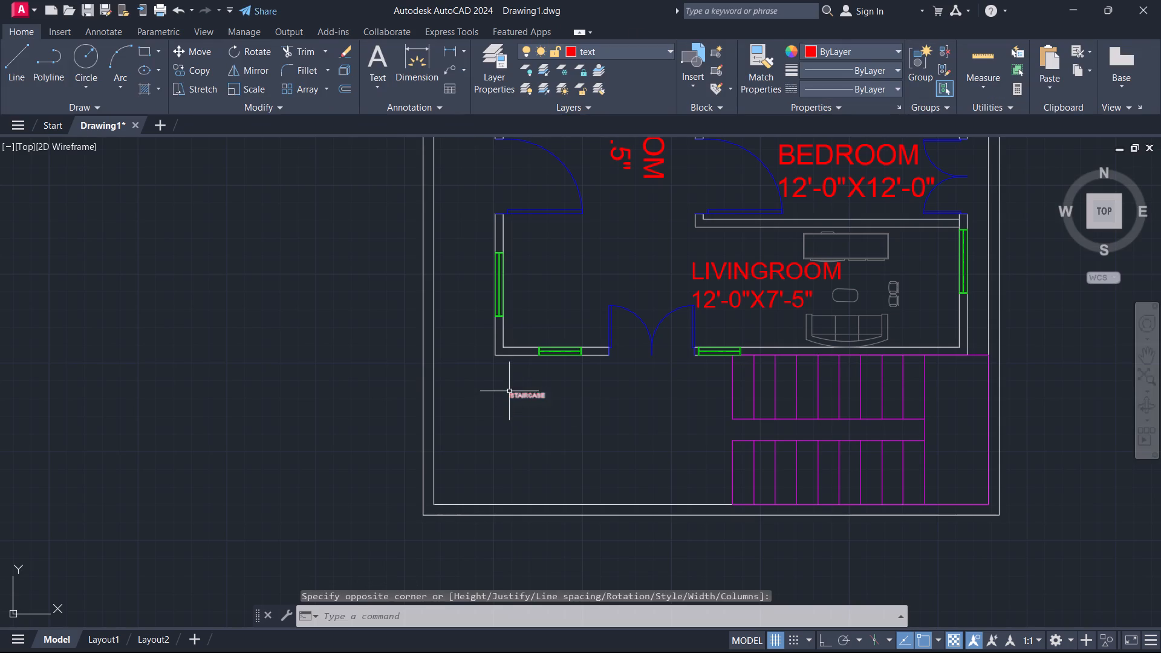
Scale the STAIRCASE label up about its insertion point to roughly the text size of the bedroom labels.
{"action": "left_click", "coordinate": [510, 392]}
{"action": "type", "text": "SC"}
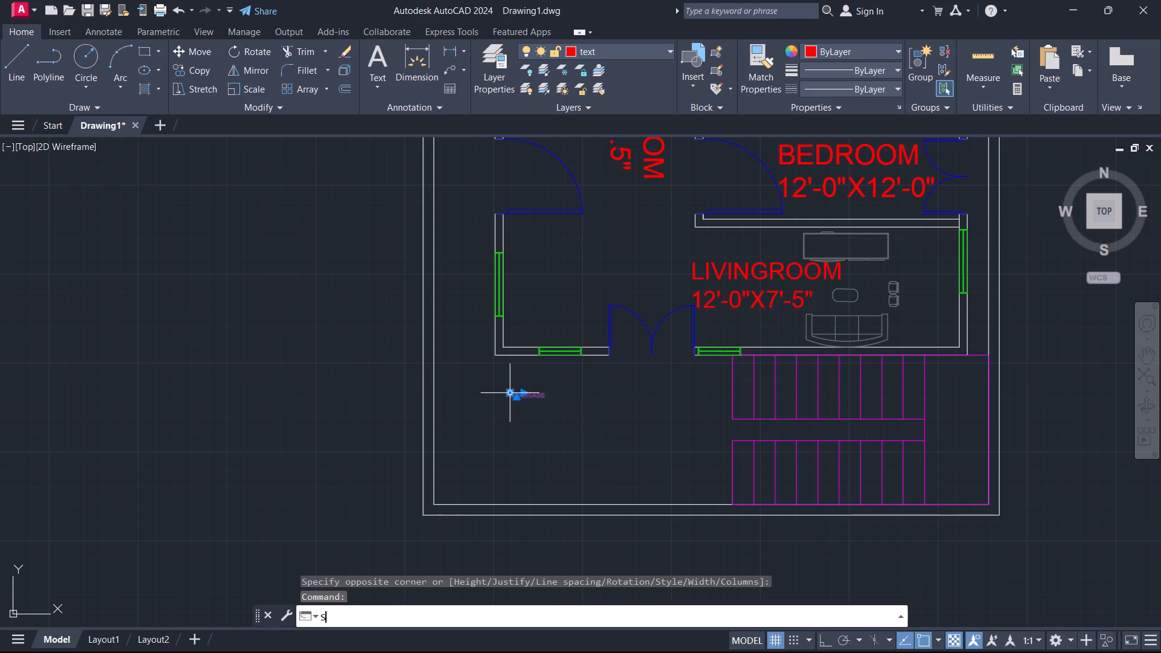
{"action": "key", "text": "Return"}
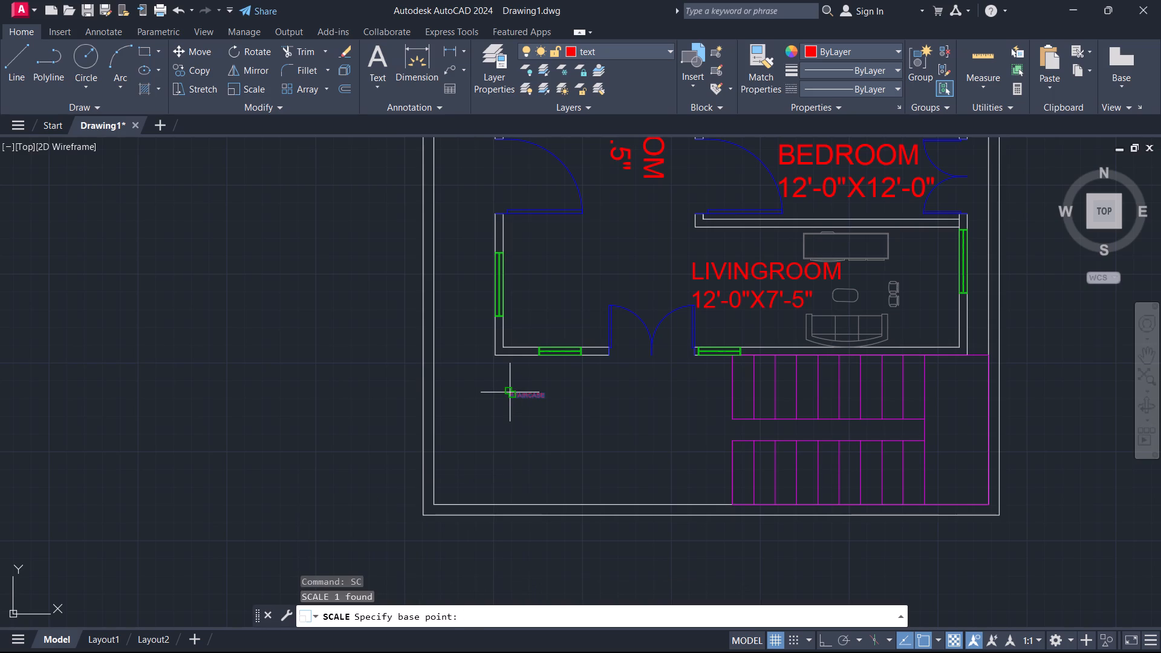
{"action": "left_click", "coordinate": [510, 392]}
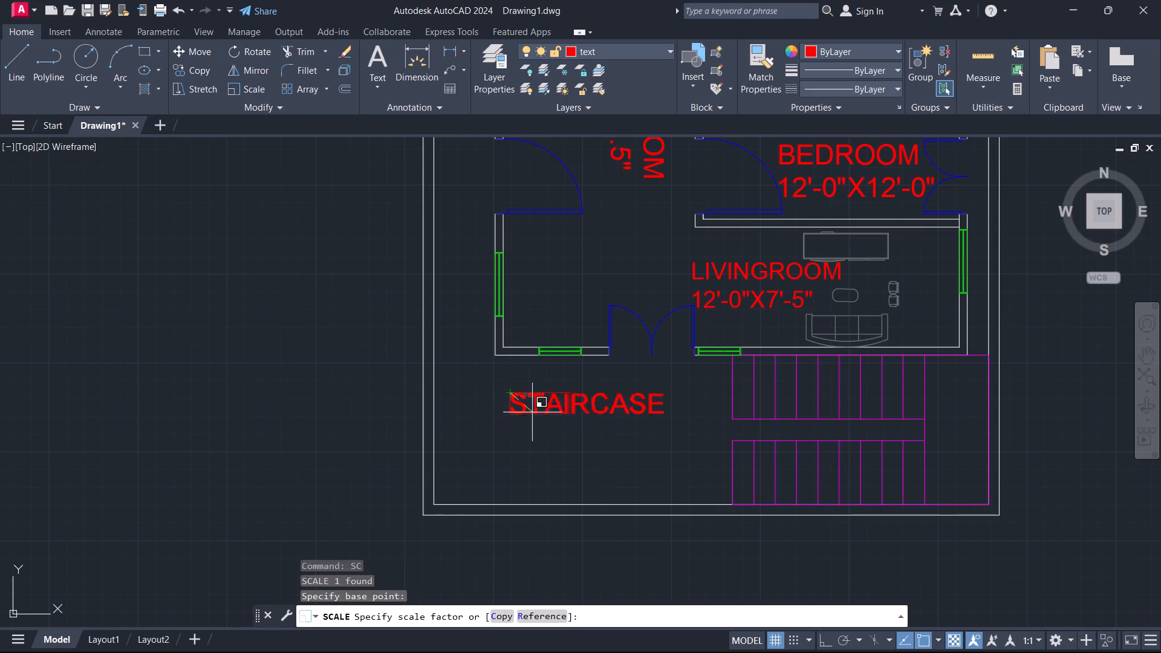
{"action": "left_click", "coordinate": [531, 417]}
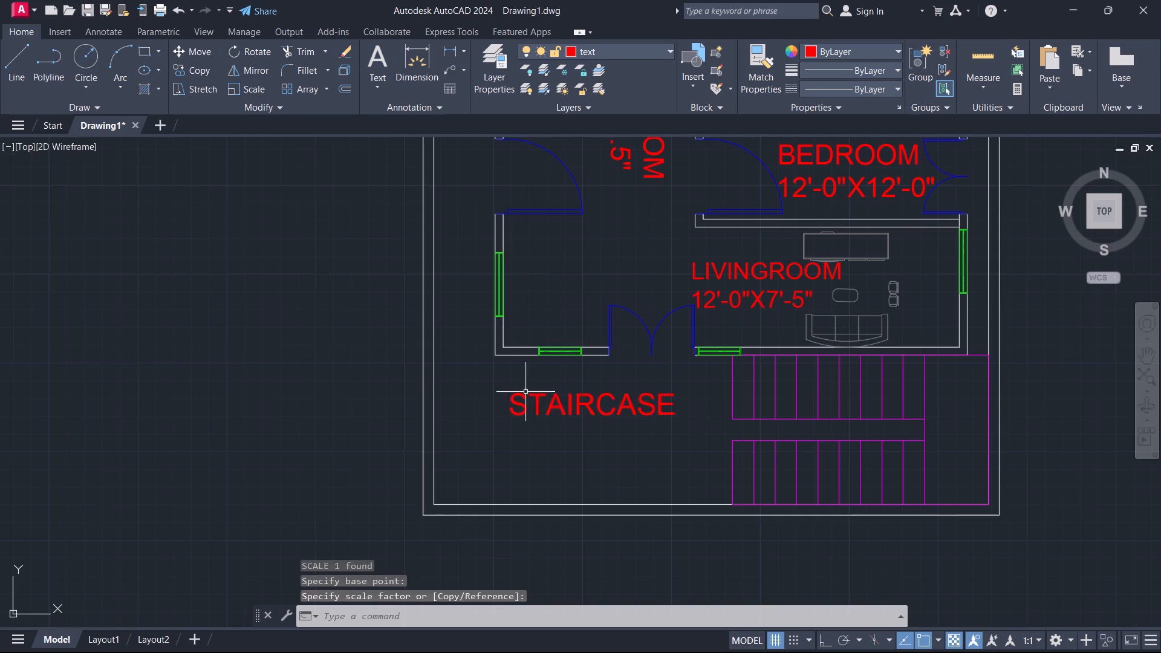
Rotate the STAIRCASE label 90° clockwise about its insertion point so it reads downward.
{"action": "left_click", "coordinate": [518, 397]}
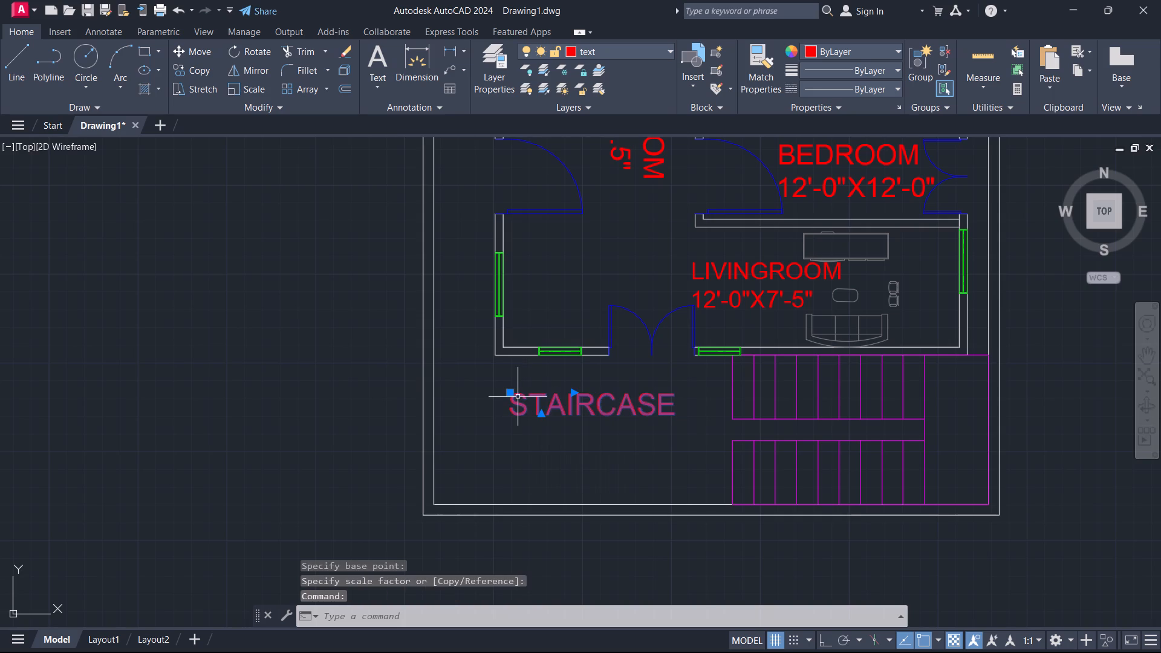
{"action": "type", "text": "RO"}
{"action": "key", "text": "Return"}
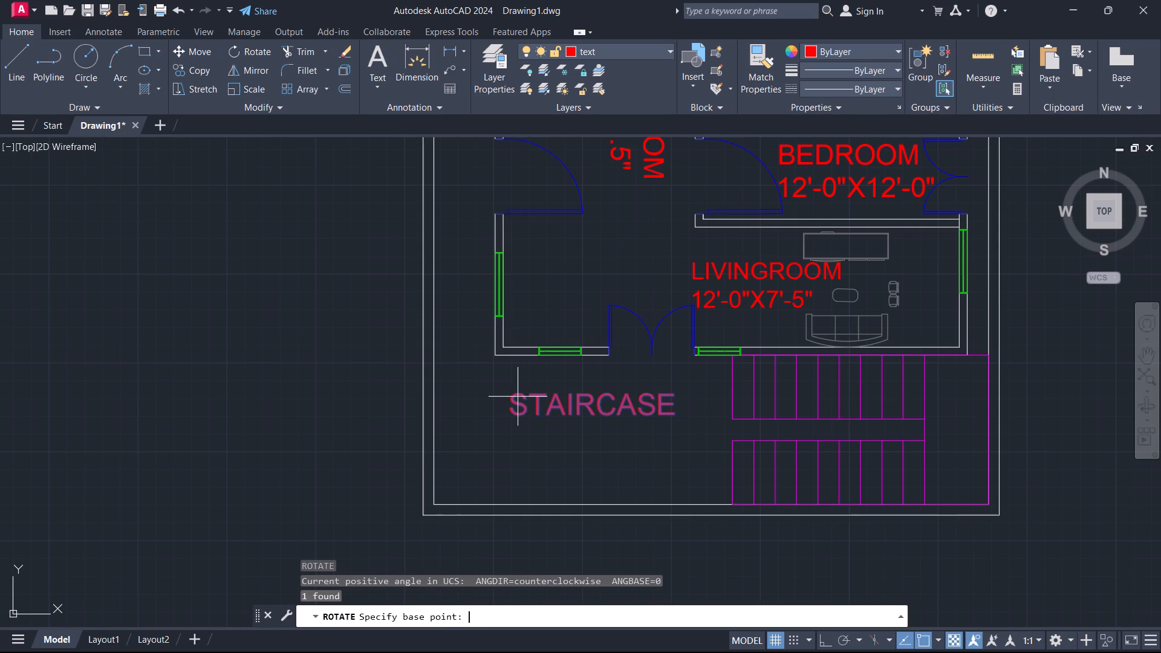
{"action": "left_click", "coordinate": [510, 399]}
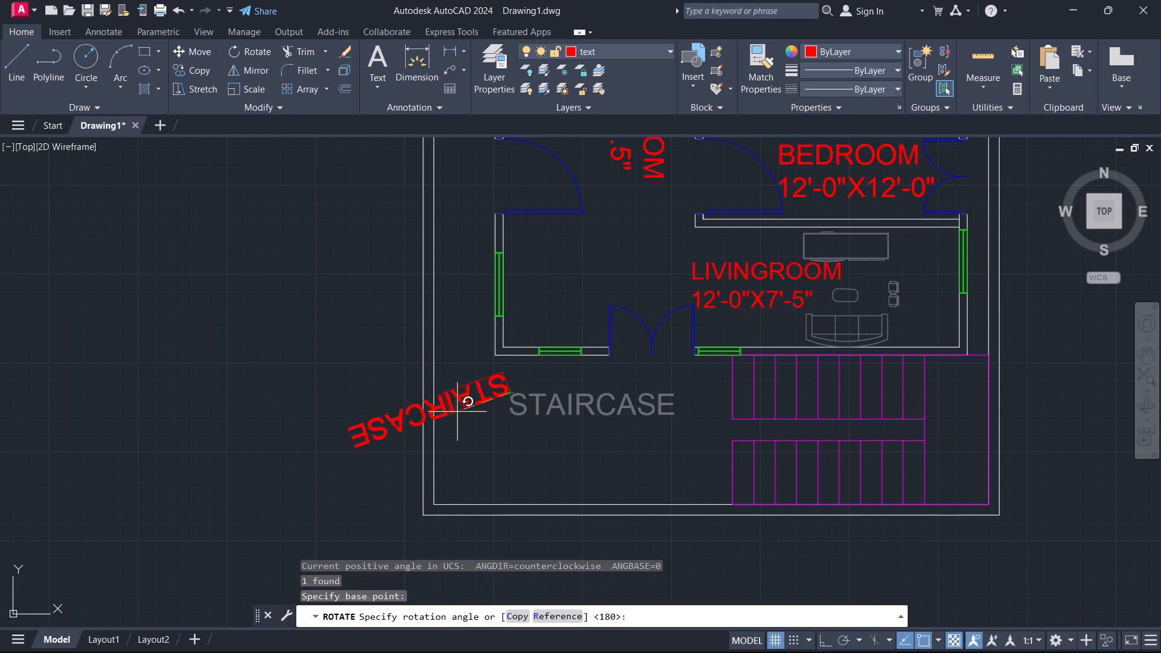
{"action": "left_click", "coordinate": [510, 554]}
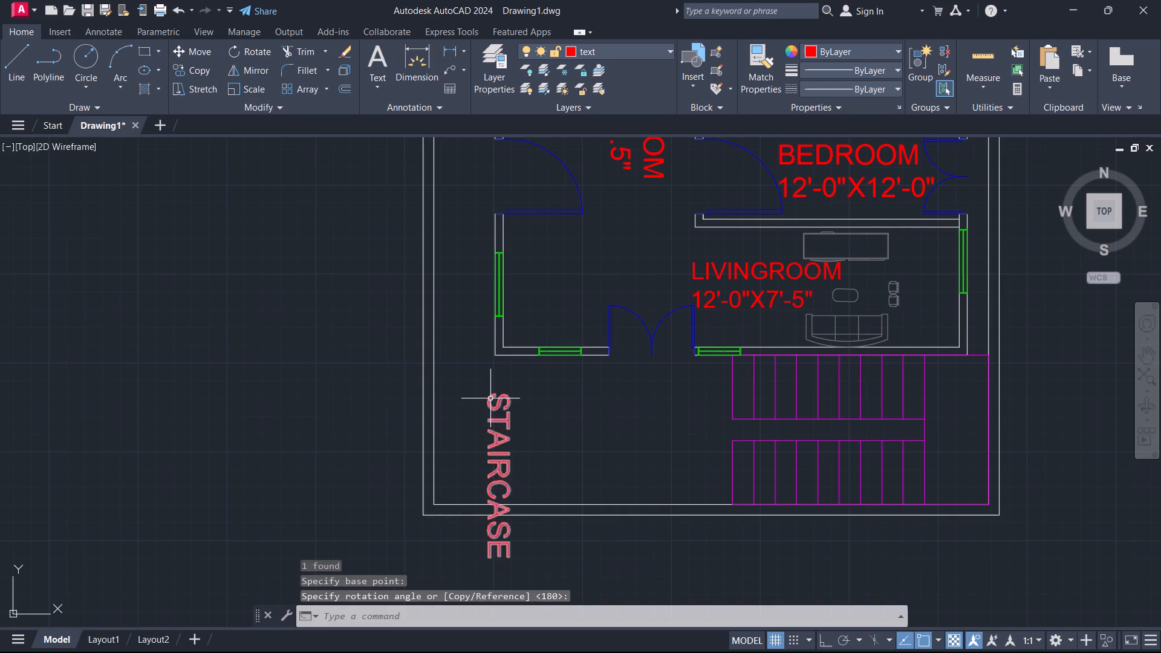
Move the vertical STAIRCASE label beside the open ends of the stair flights, just below the living room wall.
{"action": "left_click", "coordinate": [495, 403]}
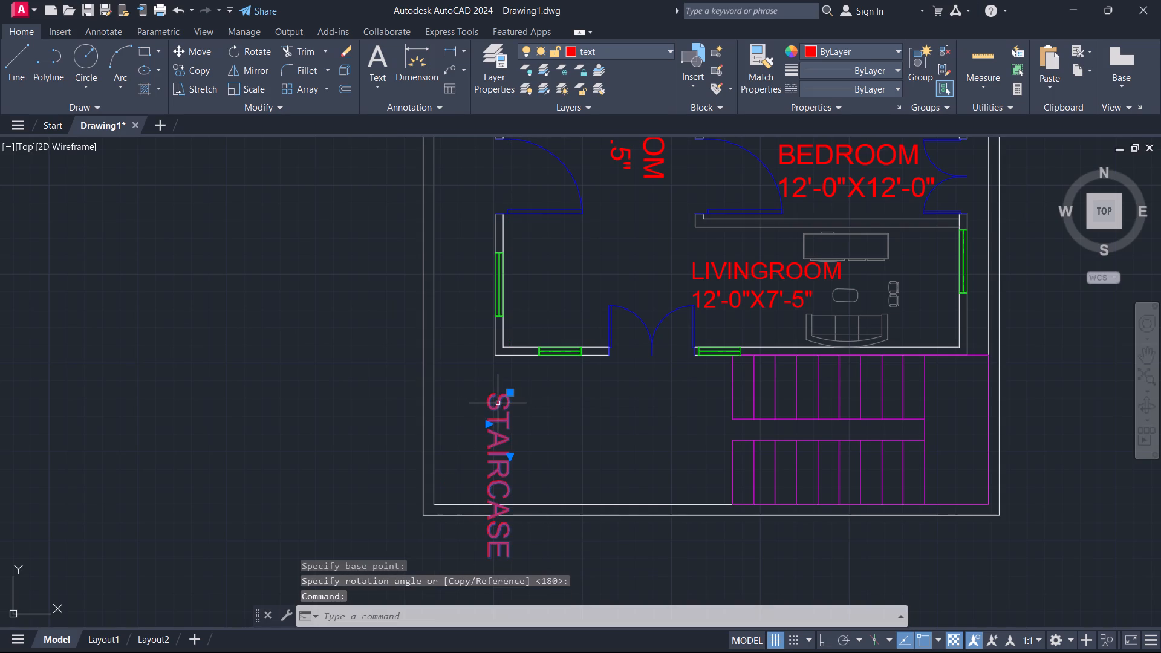
{"action": "key", "text": "m"}
{"action": "key", "text": "Return"}
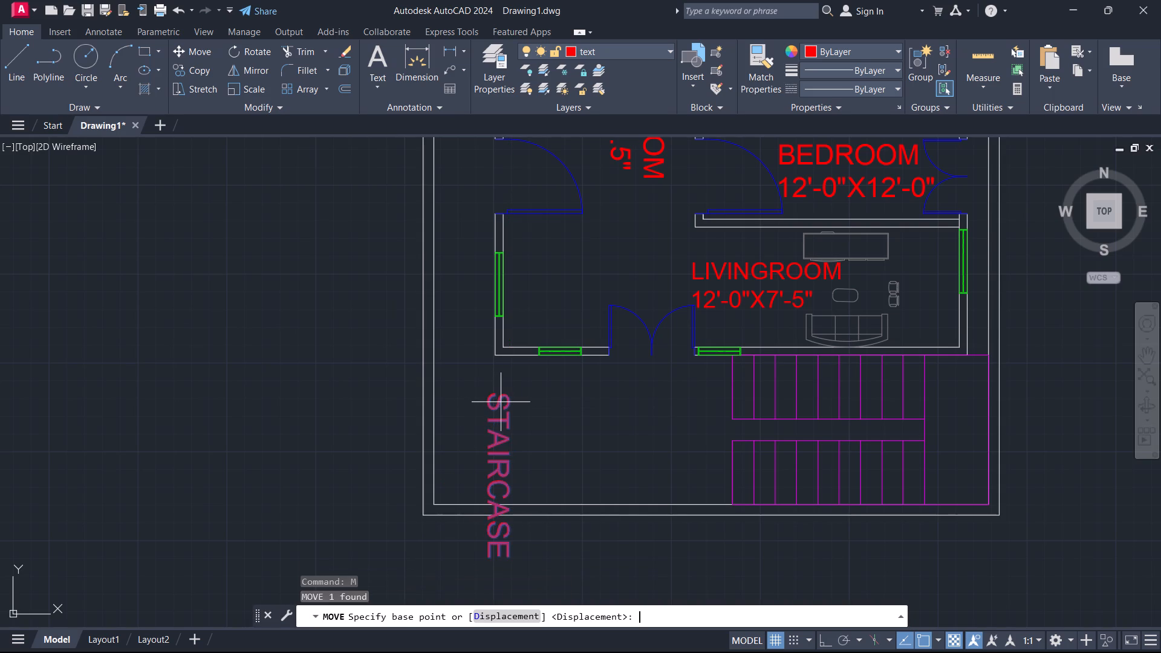
{"action": "left_click", "coordinate": [507, 396]}
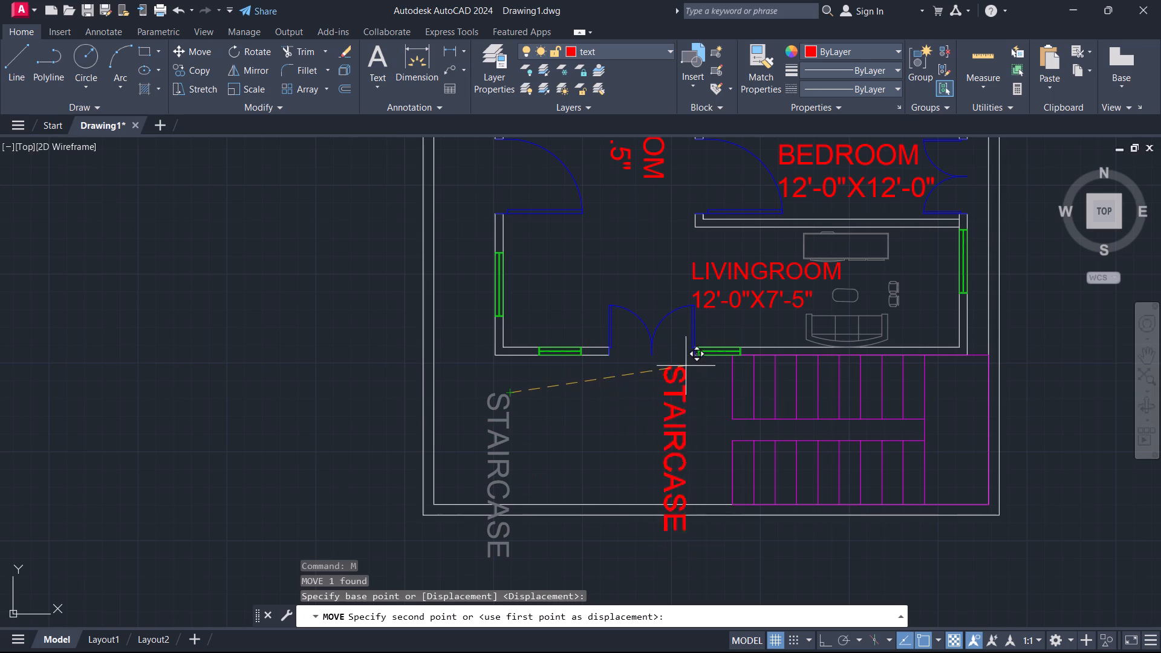
{"action": "left_click", "coordinate": [719, 365]}
Scale the STAIRCASE label down about its insertion point to fit between the house wall and the outer wall.
{"action": "left_click", "coordinate": [716, 371]}
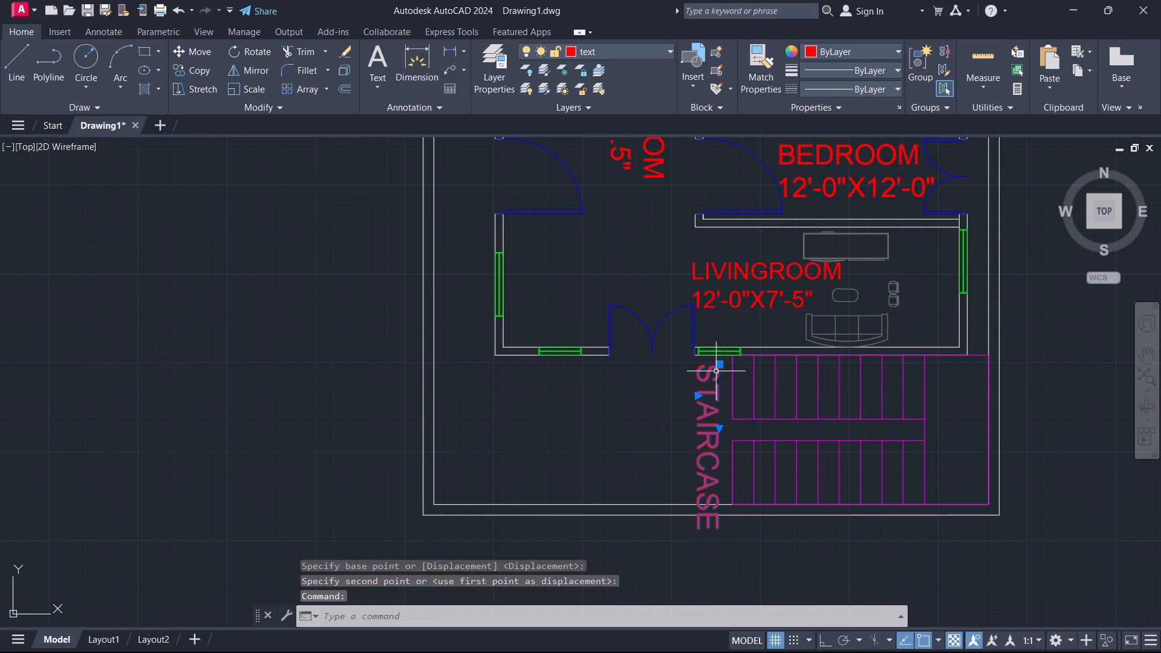
{"action": "type", "text": "SC"}
{"action": "key", "text": "Return"}
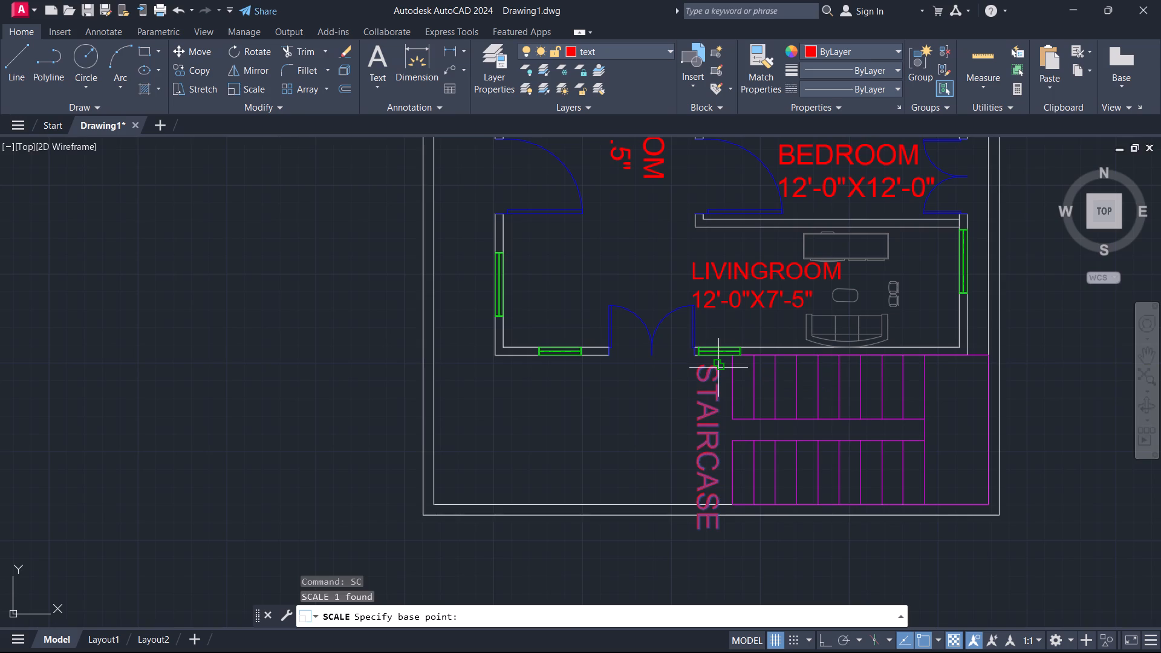
{"action": "left_click", "coordinate": [718, 368]}
{"action": "left_click", "coordinate": [703, 383]}
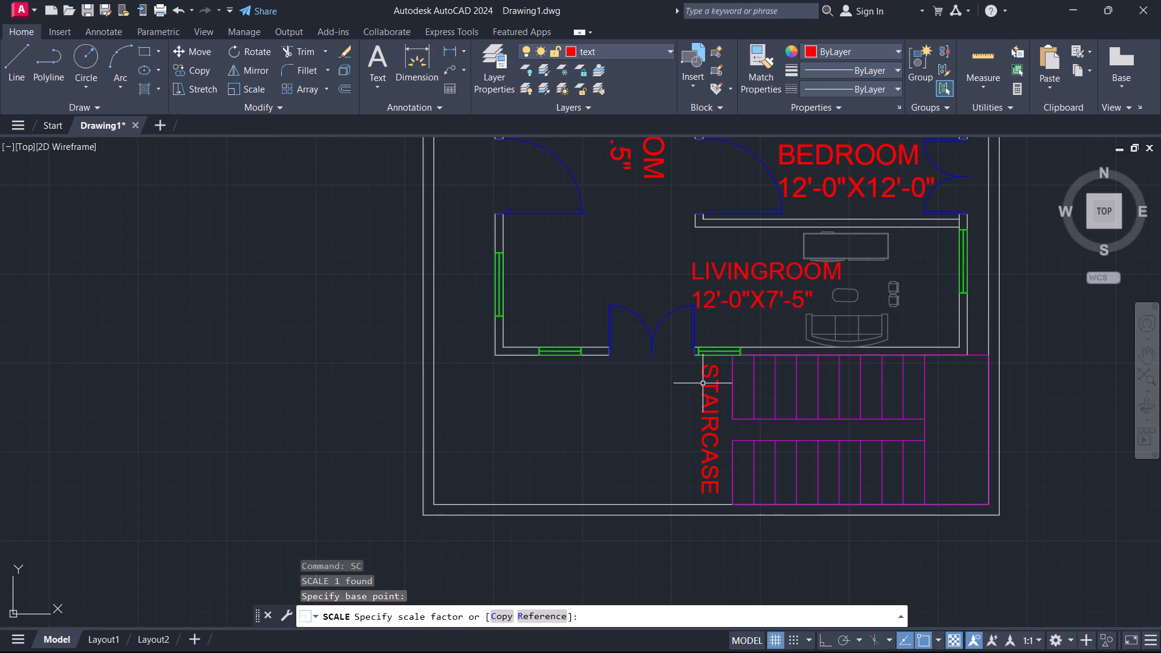
Create a new layer named DIMENSIONS in the layer properties.
{"action": "scroll", "coordinate": [735, 380], "scroll_direction": "down", "scroll_amount": 1}
{"action": "scroll", "coordinate": [672, 413], "scroll_direction": "down", "scroll_amount": 1}
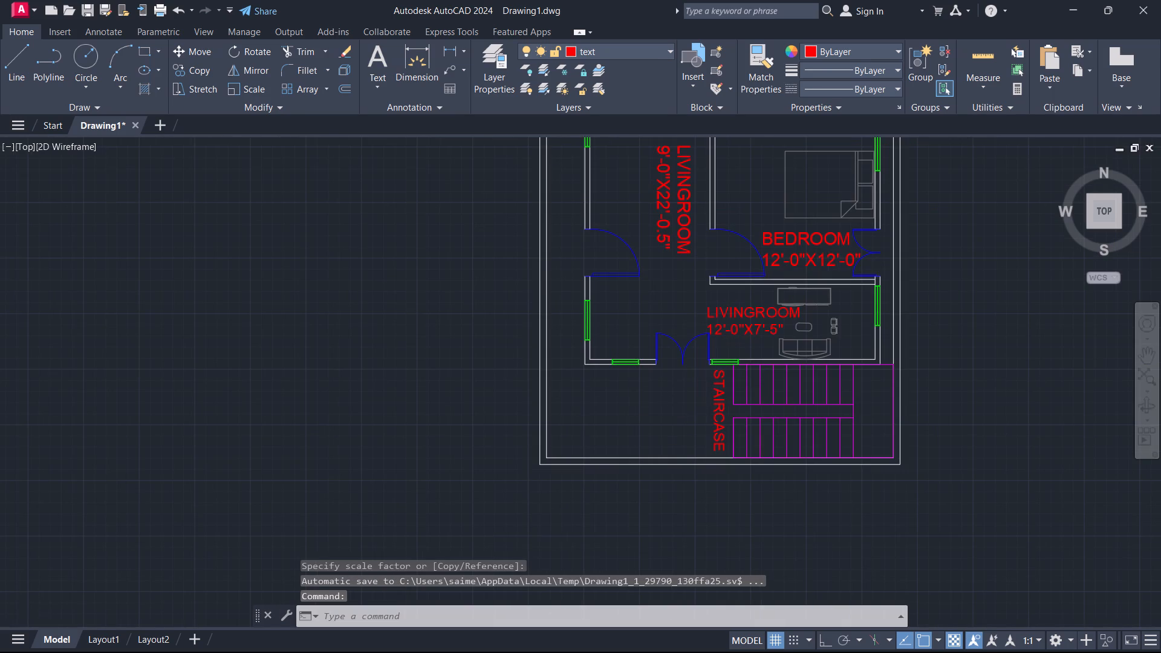
{"action": "middle_click_drag", "start_coordinate": [671, 414], "coordinate": [645, 448]}
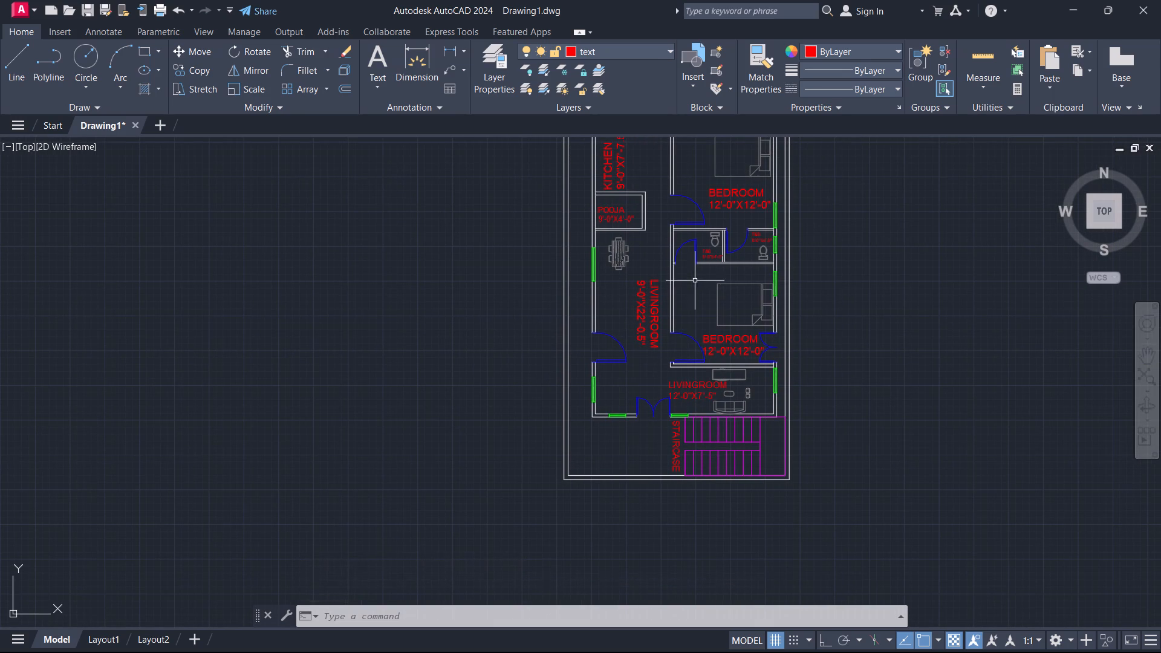
{"action": "middle_click_drag", "start_coordinate": [695, 281], "coordinate": [660, 332]}
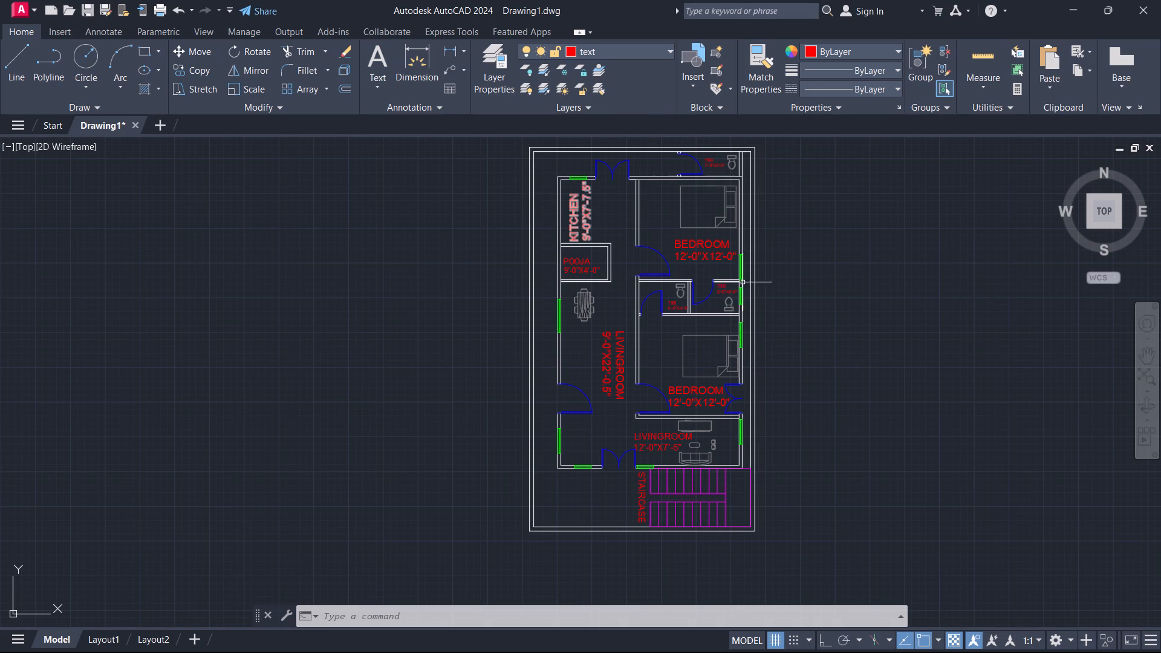
{"action": "left_click", "coordinate": [631, 52]}
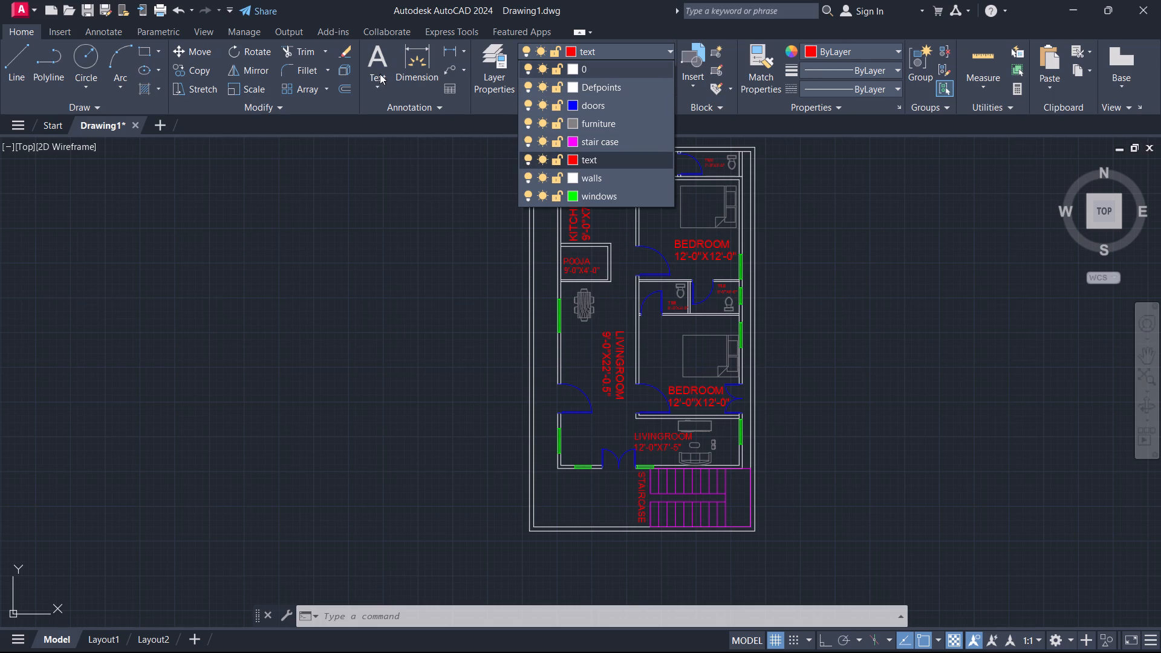
{"action": "left_click", "coordinate": [447, 163]}
{"action": "double_click", "coordinate": [492, 82]}
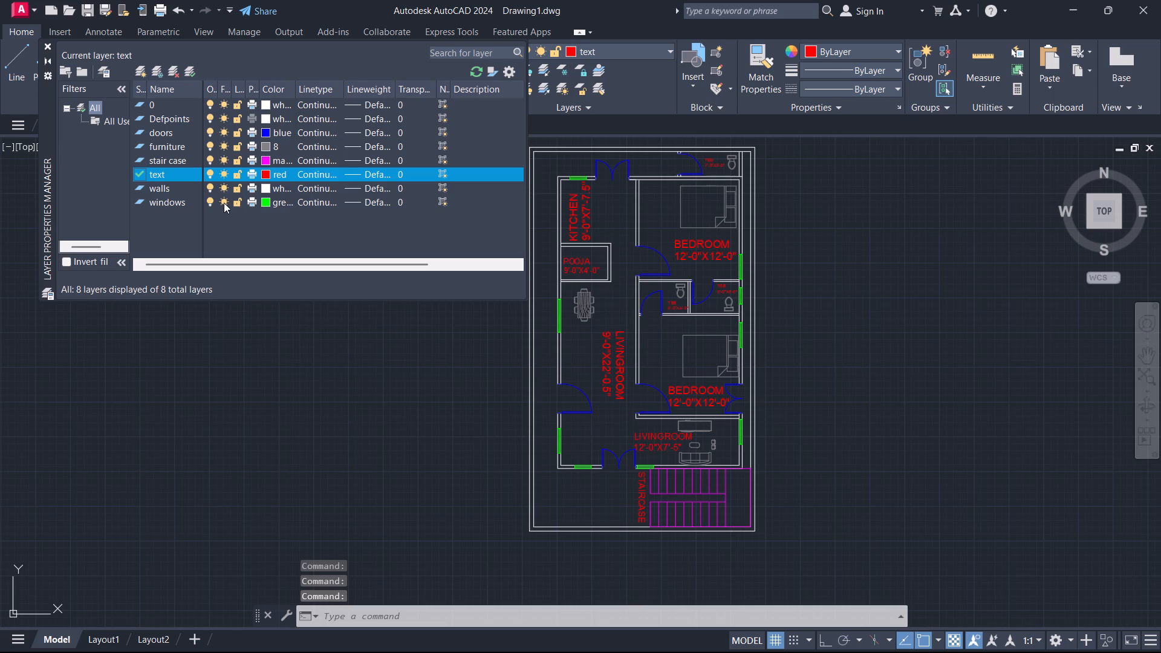
{"action": "scroll", "coordinate": [213, 179], "scroll_direction": "up", "scroll_amount": 3}
{"action": "left_click", "coordinate": [141, 73]}
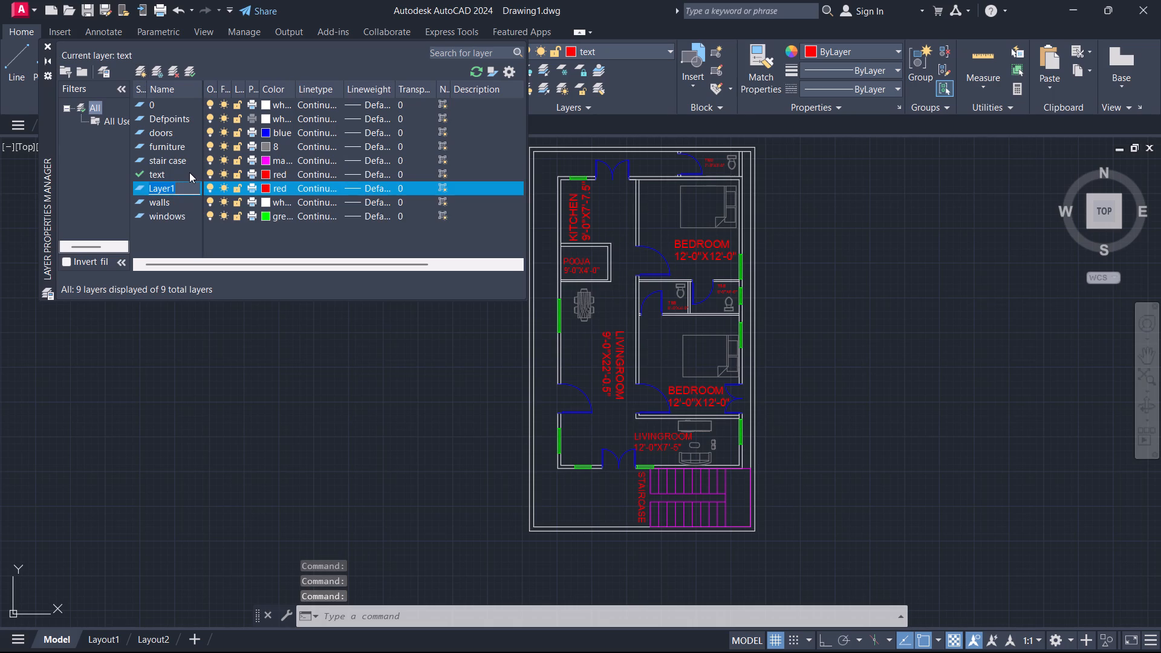
{"action": "key", "text": "BackSpace"}
{"action": "key", "text": "BackSpace"}
{"action": "key", "text": "BackSpace"}
{"action": "key", "text": "BackSpace"}
{"action": "key", "text": "BackSpace"}
{"action": "key", "text": "BackSpace"}
{"action": "key", "text": "BackSpace"}
{"action": "type", "text": "DIMENSIONS"}
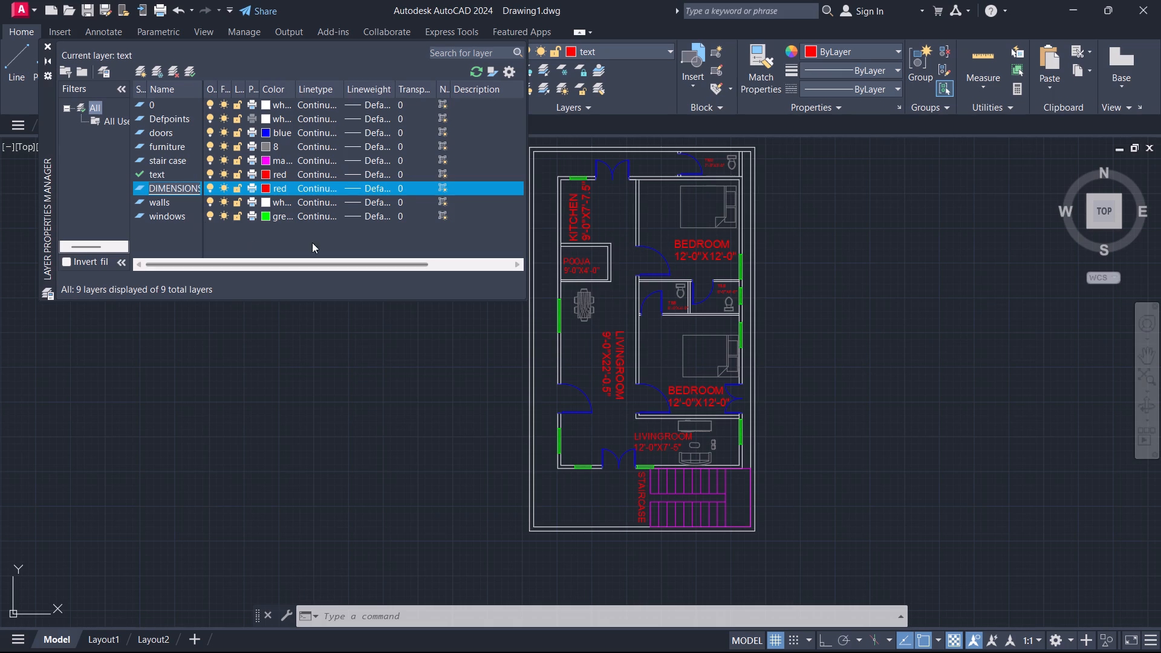
Set the DIMENSIONS layer's colour to index colour 9.
{"action": "left_click", "coordinate": [270, 190]}
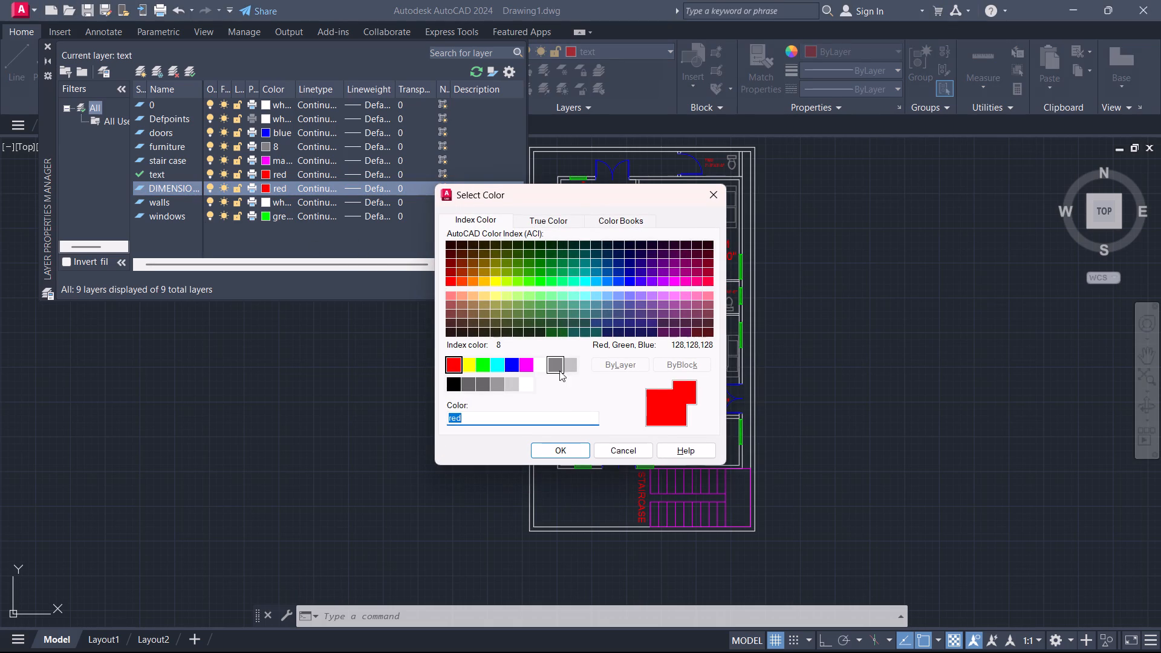
{"action": "left_click", "coordinate": [568, 368]}
{"action": "left_click", "coordinate": [565, 446]}
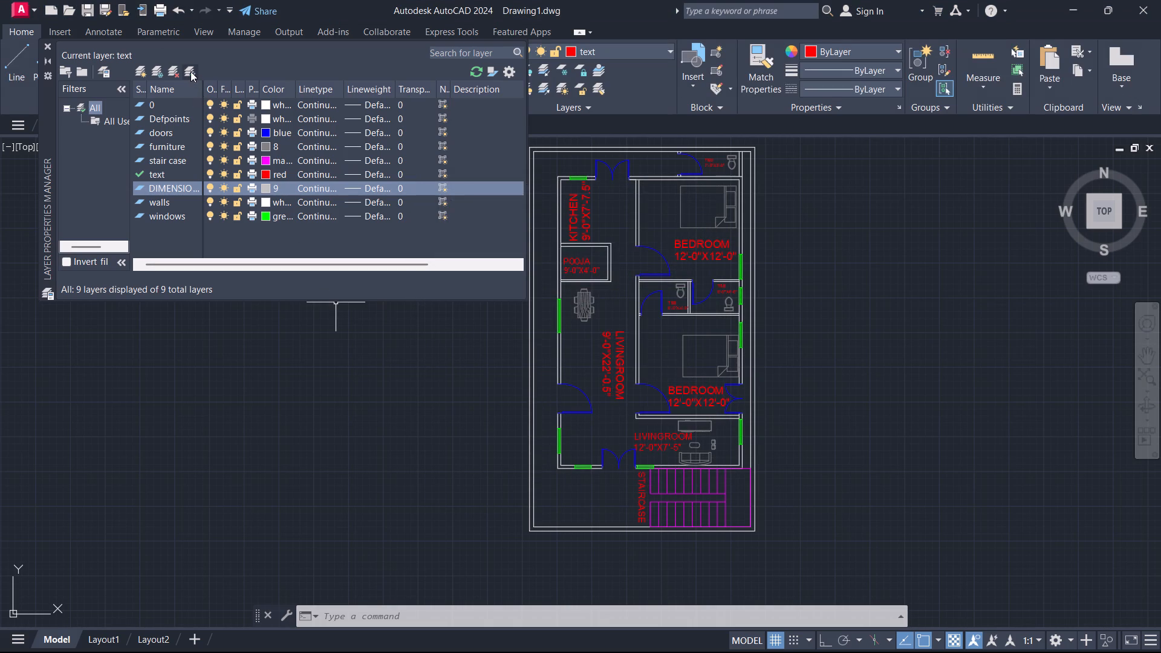
Make DIMENSIONS the current layer and close the layer properties.
{"action": "left_click", "coordinate": [190, 71]}
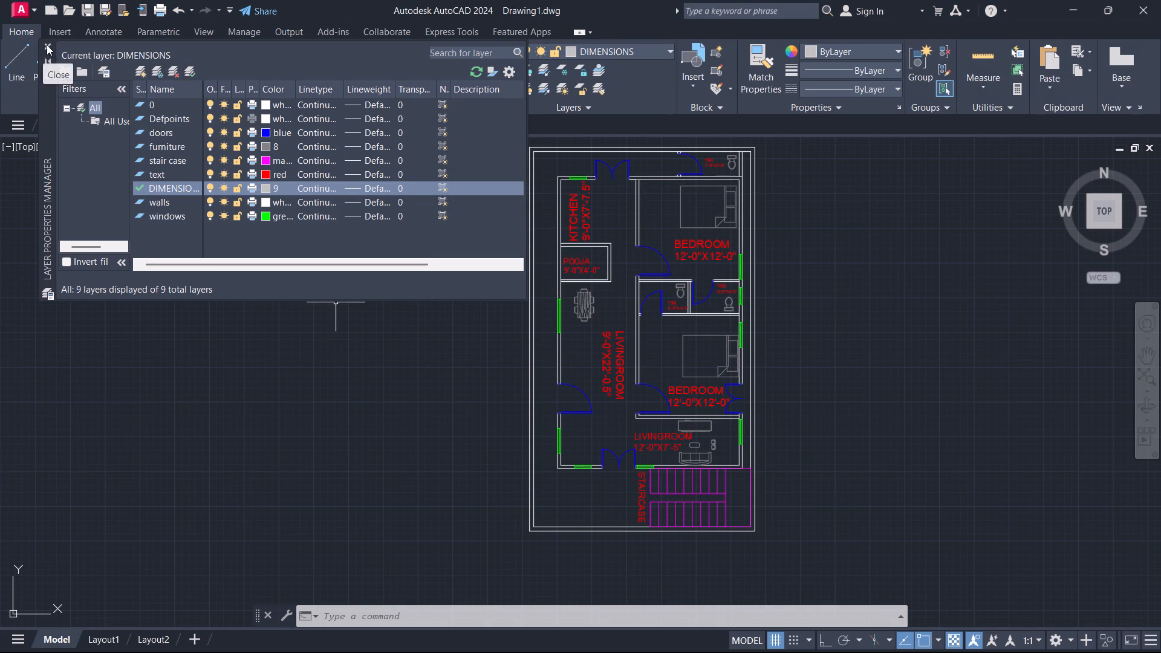
{"action": "left_click", "coordinate": [47, 45]}
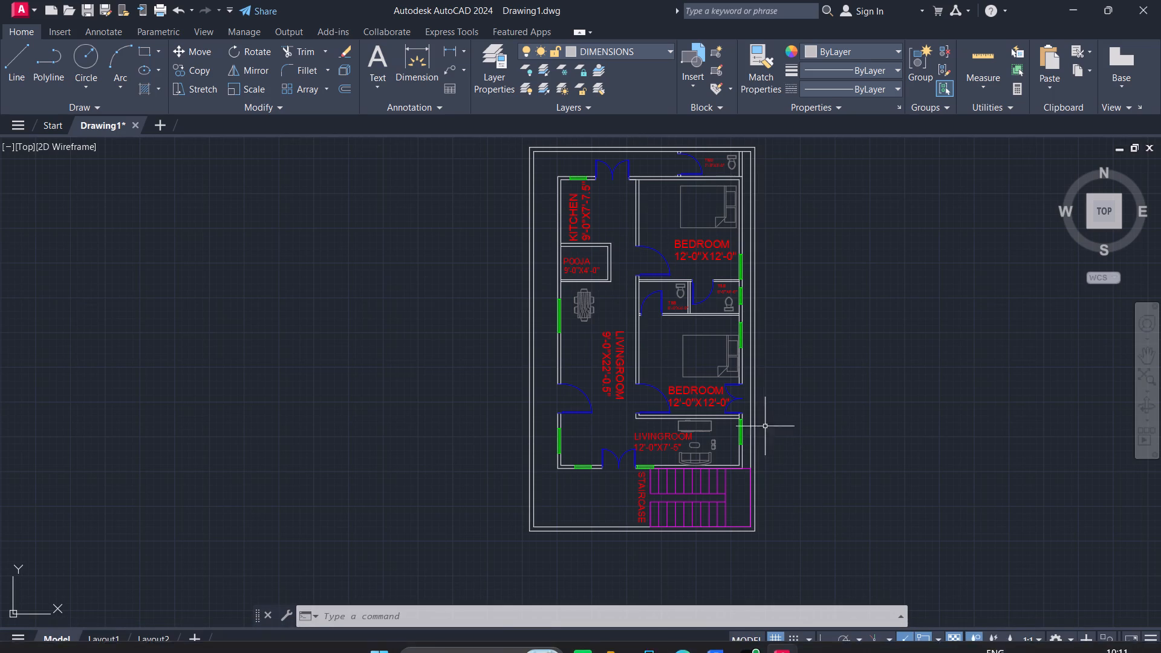
Add a vertical linear dimension for the full length of the plot's outer wall, placed just outside its right-hand side.
{"action": "middle_click_drag", "start_coordinate": [802, 279], "coordinate": [776, 299]}
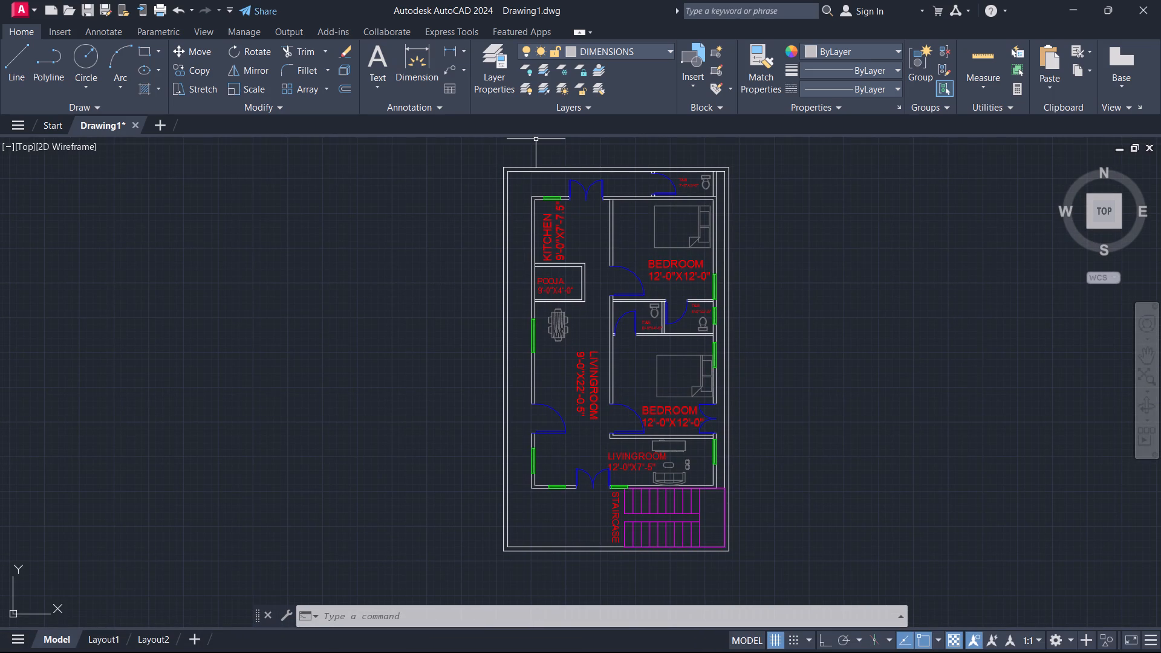
{"action": "left_click", "coordinate": [450, 47]}
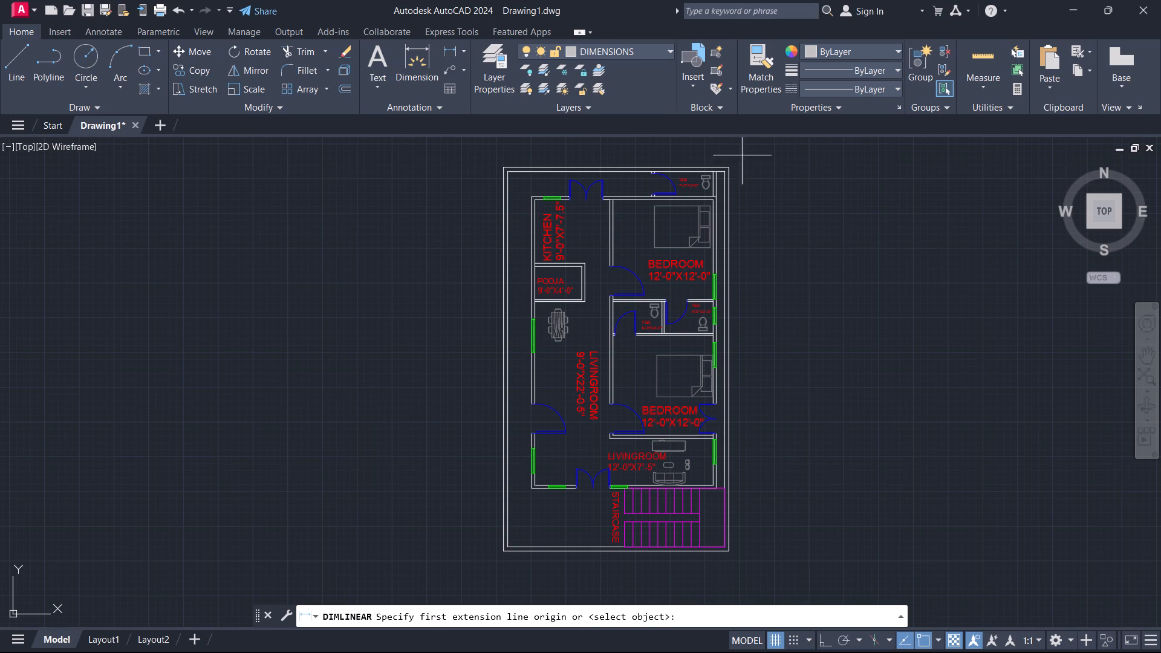
{"action": "scroll", "coordinate": [734, 156], "scroll_direction": "up", "scroll_amount": 1}
{"action": "left_click", "coordinate": [724, 175]}
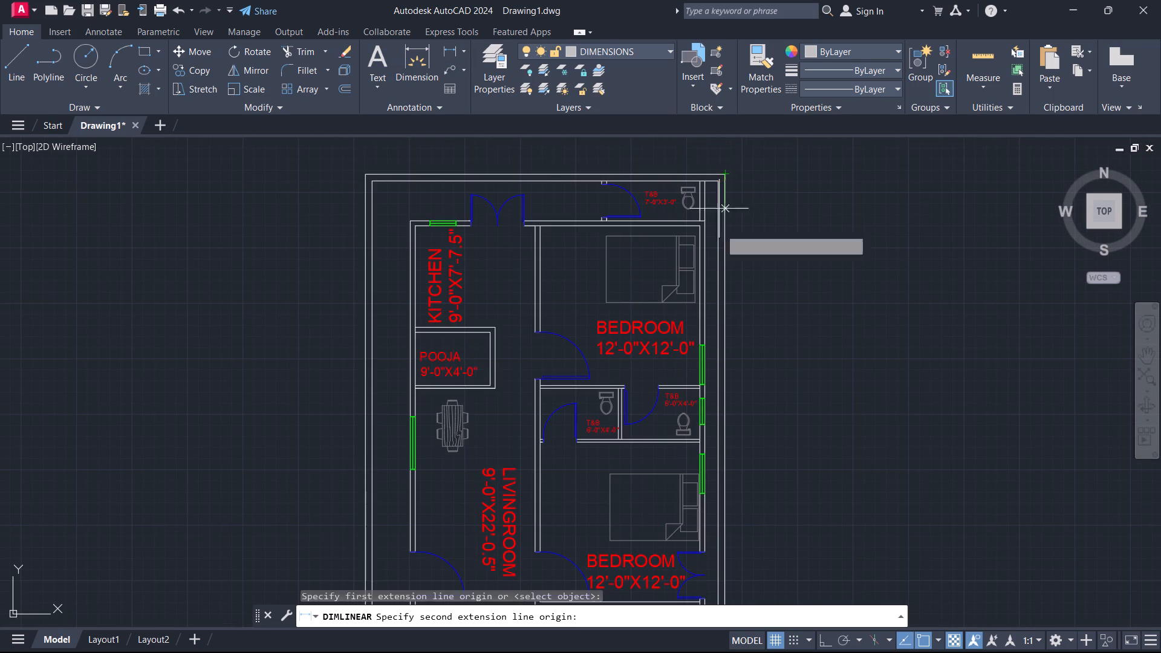
{"action": "scroll", "coordinate": [737, 229], "scroll_direction": "down", "scroll_amount": 3}
{"action": "scroll", "coordinate": [749, 370], "scroll_direction": "up", "scroll_amount": 3}
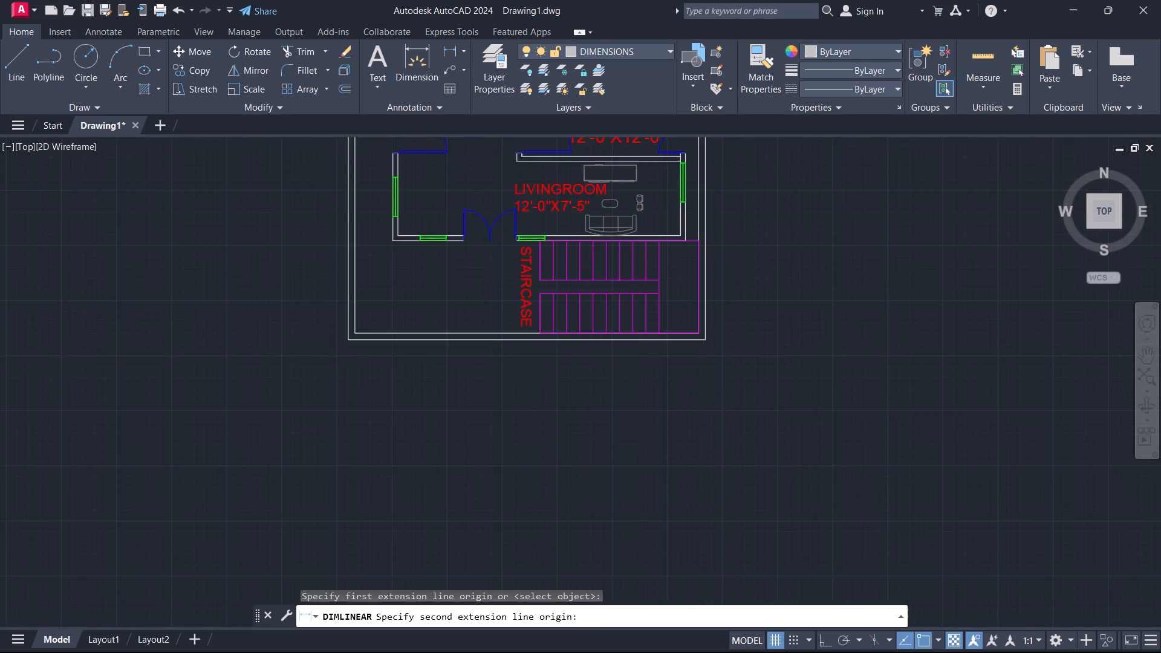
{"action": "scroll", "coordinate": [715, 374], "scroll_direction": "up", "scroll_amount": 1}
{"action": "left_click", "coordinate": [700, 319]}
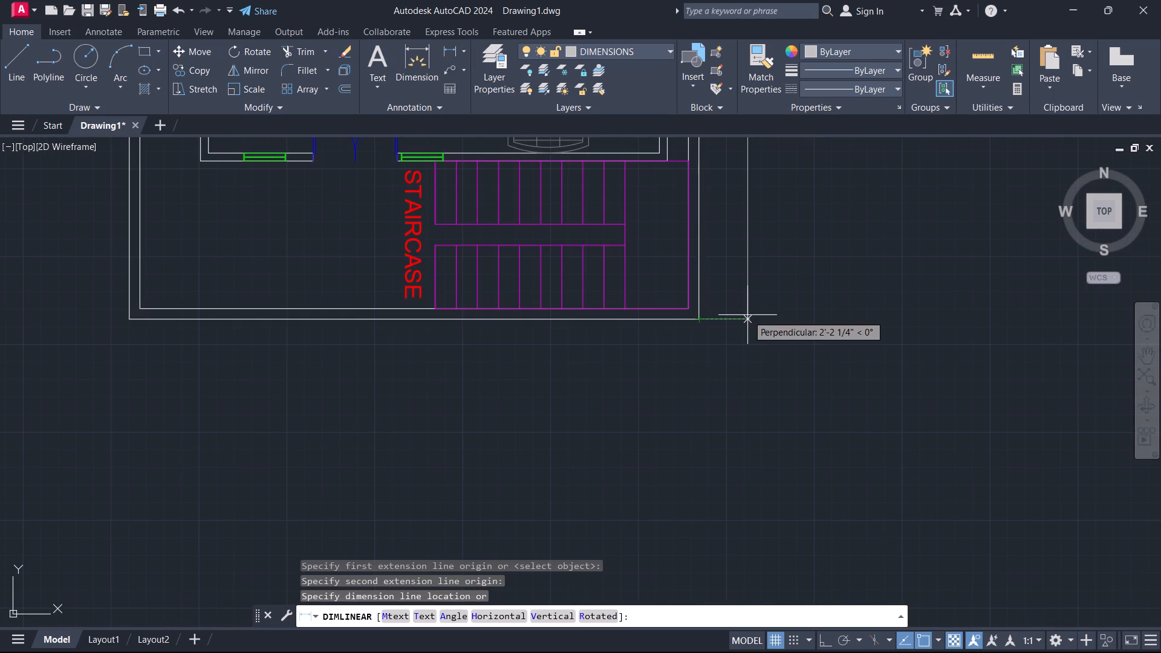
{"action": "left_click", "coordinate": [747, 315]}
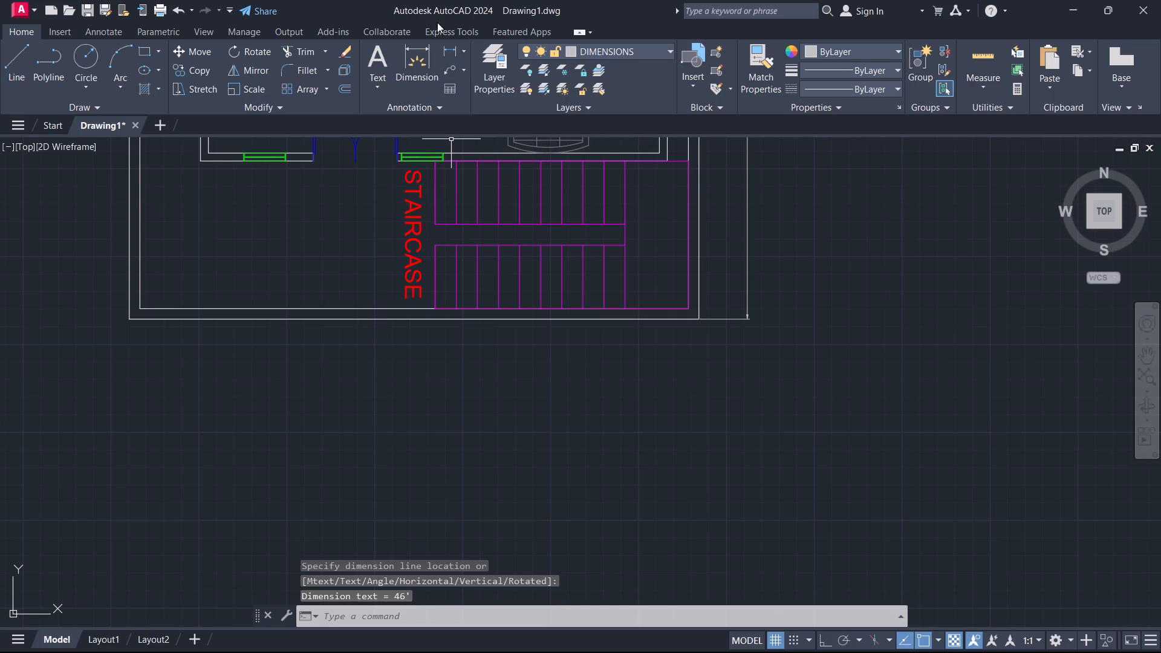
Add a horizontal linear dimension for the full width of the outer wall, placed just below the staircase side.
{"action": "left_click", "coordinate": [447, 47]}
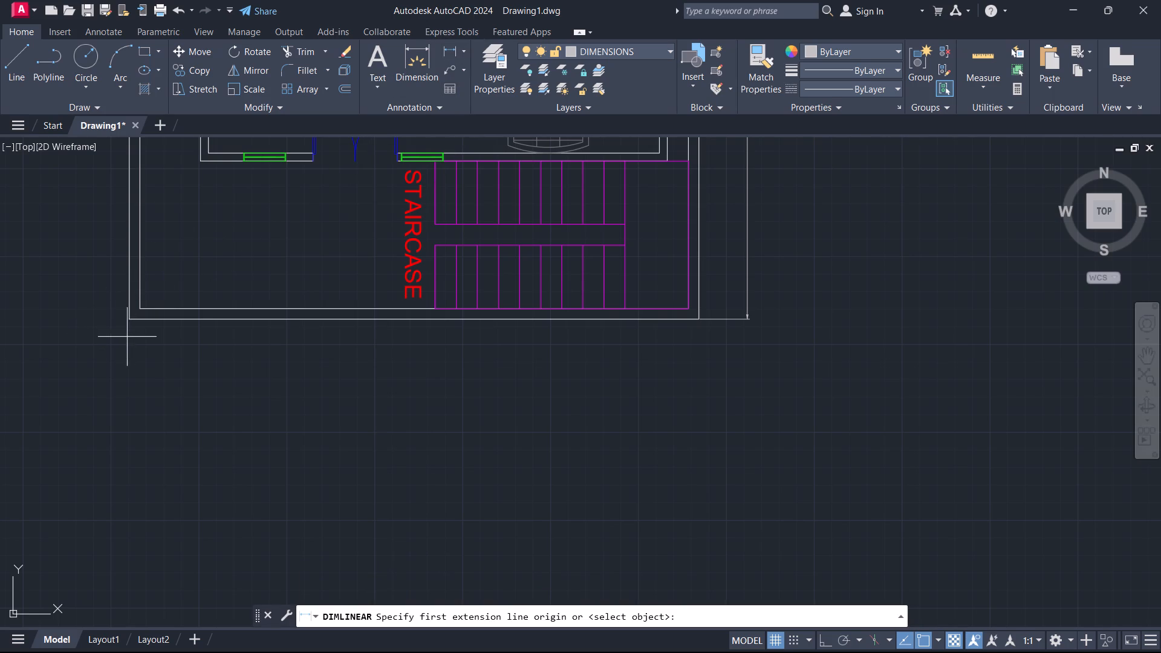
{"action": "left_click", "coordinate": [129, 320]}
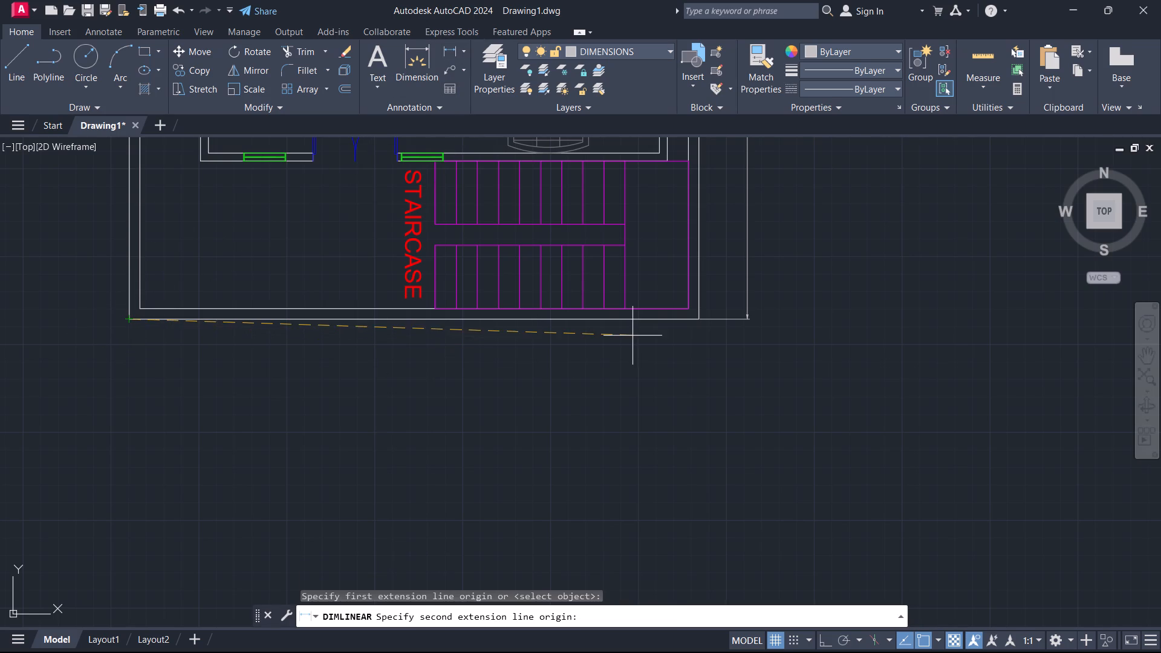
{"action": "left_click", "coordinate": [698, 317]}
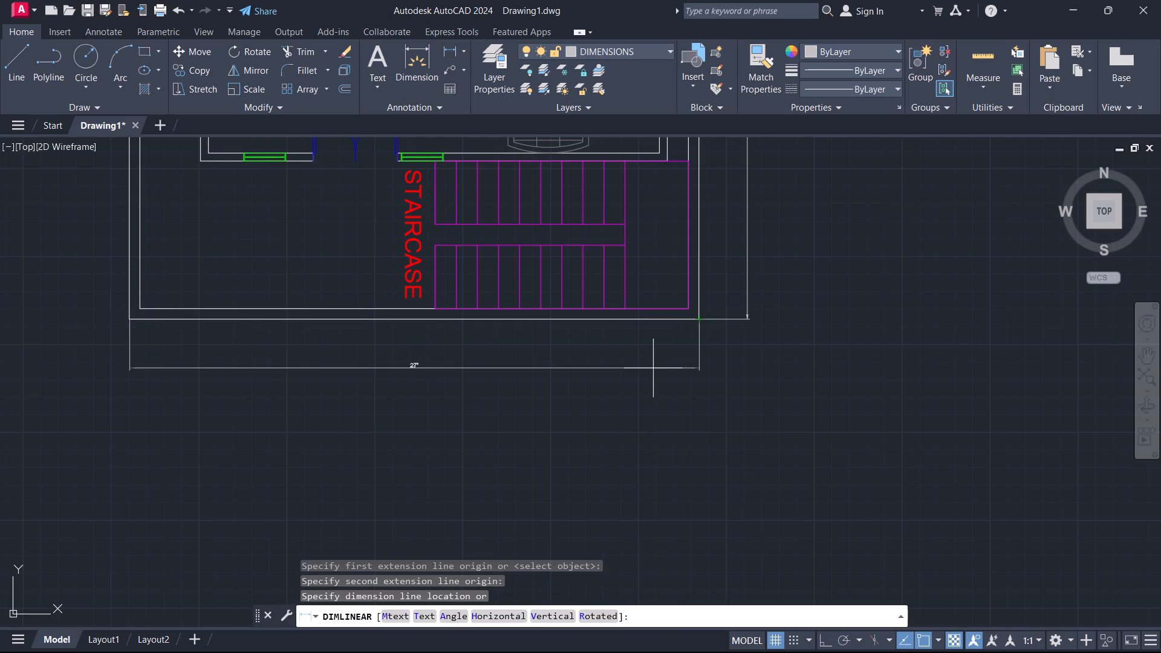
{"action": "left_click", "coordinate": [652, 369]}
Examine the two overall dimensions around the plan and the legibility of their text.
{"action": "scroll", "coordinate": [652, 369], "scroll_direction": "down", "scroll_amount": 2}
{"action": "middle_click_drag", "start_coordinate": [657, 398], "coordinate": [671, 504]}
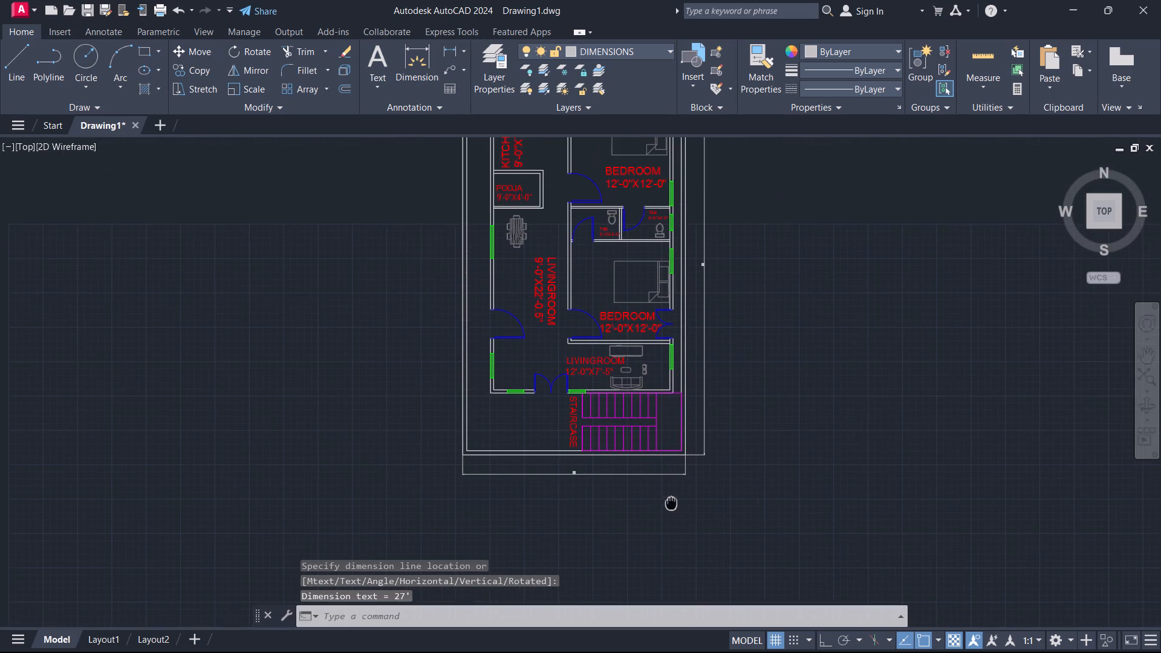
{"action": "middle_click_drag", "start_coordinate": [671, 504], "coordinate": [671, 504]}
{"action": "scroll", "coordinate": [591, 284], "scroll_direction": "up", "scroll_amount": 1}
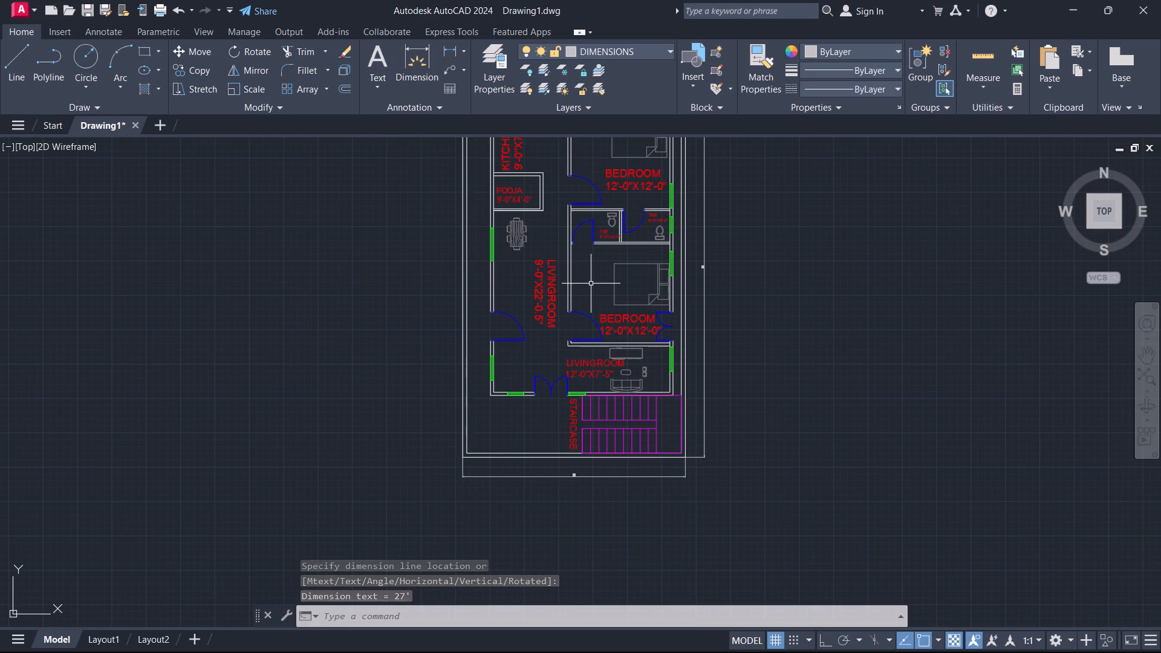
{"action": "scroll", "coordinate": [592, 291], "scroll_direction": "down", "scroll_amount": 1}
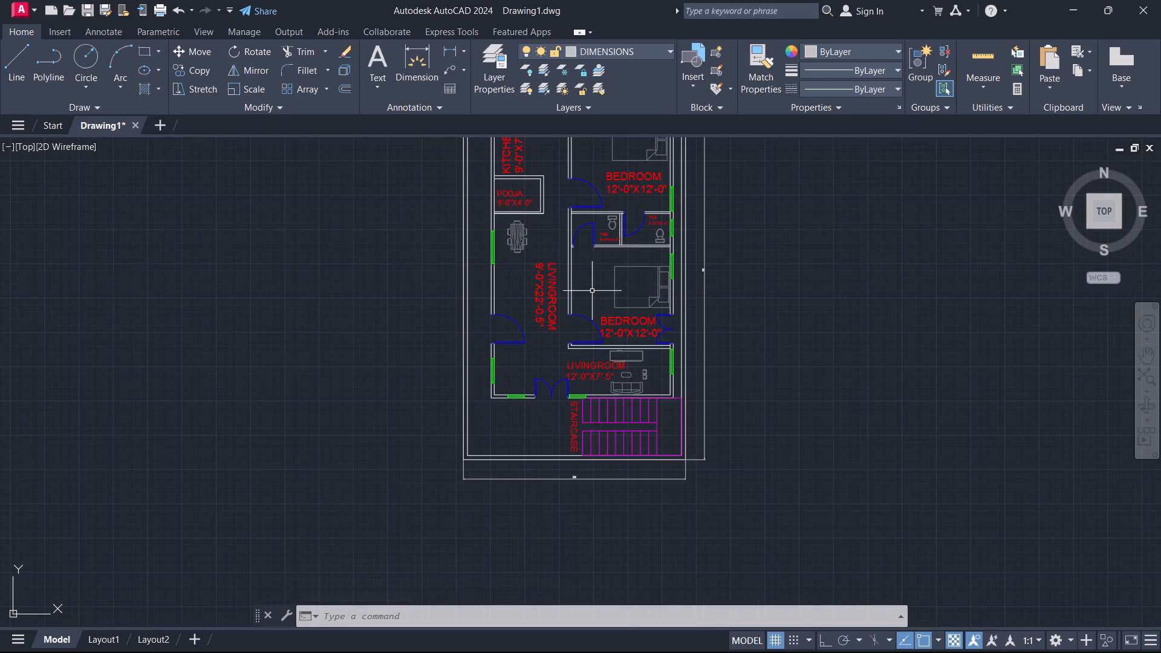
{"action": "middle_click_drag", "start_coordinate": [587, 288], "coordinate": [589, 328]}
{"action": "scroll", "coordinate": [587, 288], "scroll_direction": "down", "scroll_amount": 1}
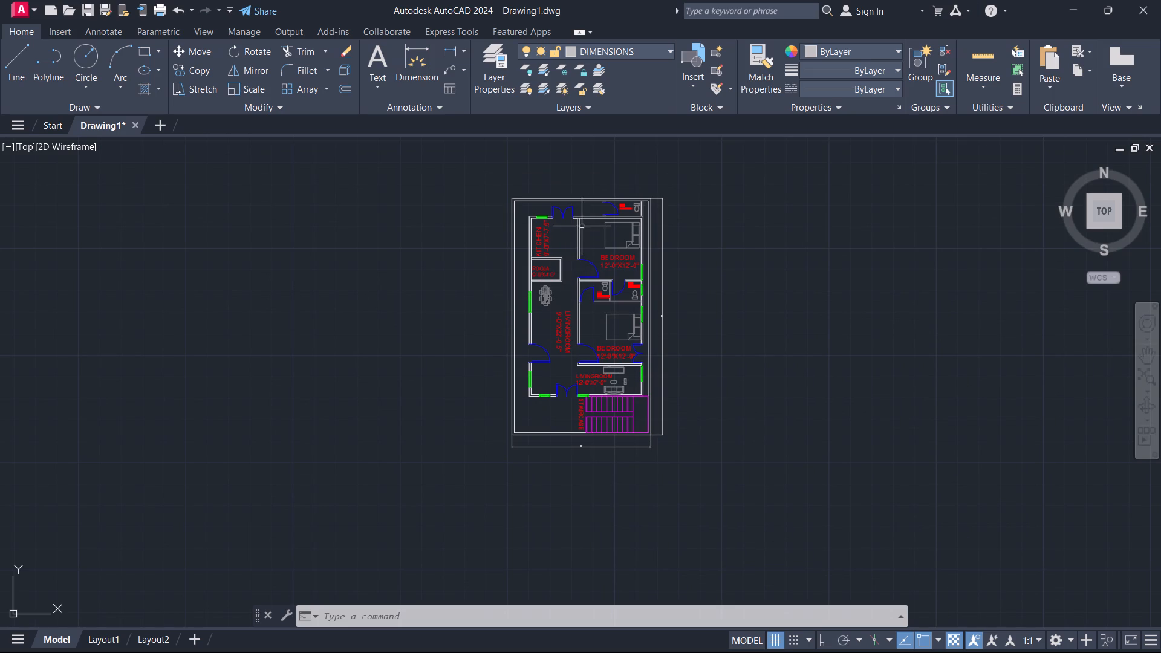
{"action": "scroll", "coordinate": [582, 226], "scroll_direction": "up", "scroll_amount": 1}
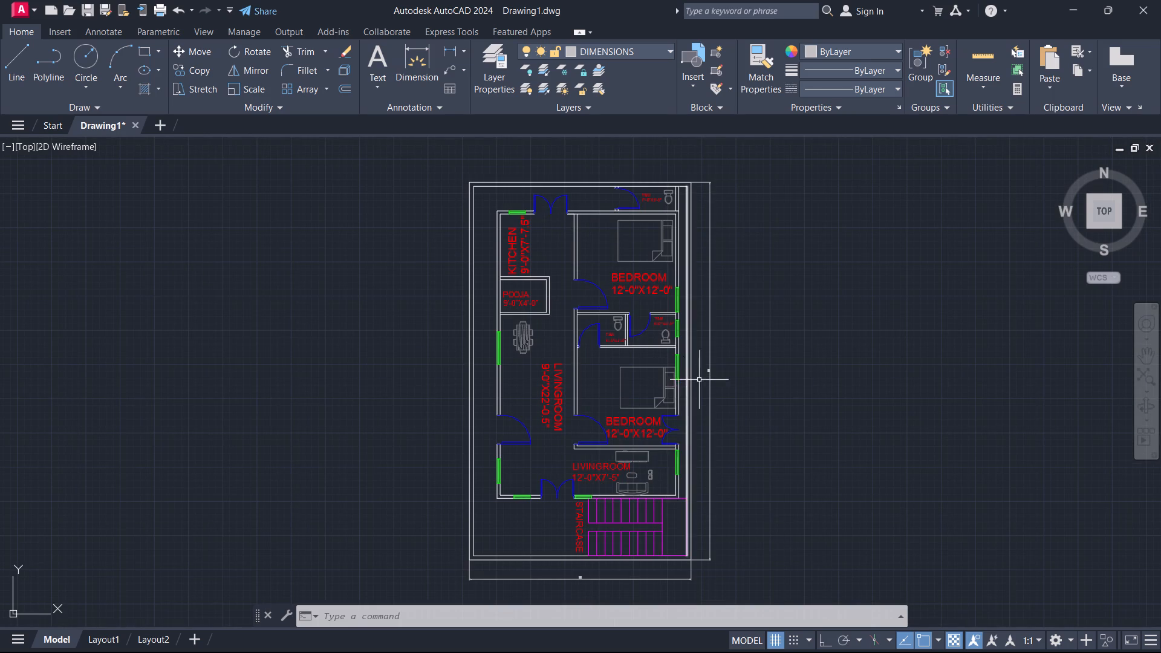
{"action": "scroll", "coordinate": [706, 374], "scroll_direction": "up", "scroll_amount": 3}
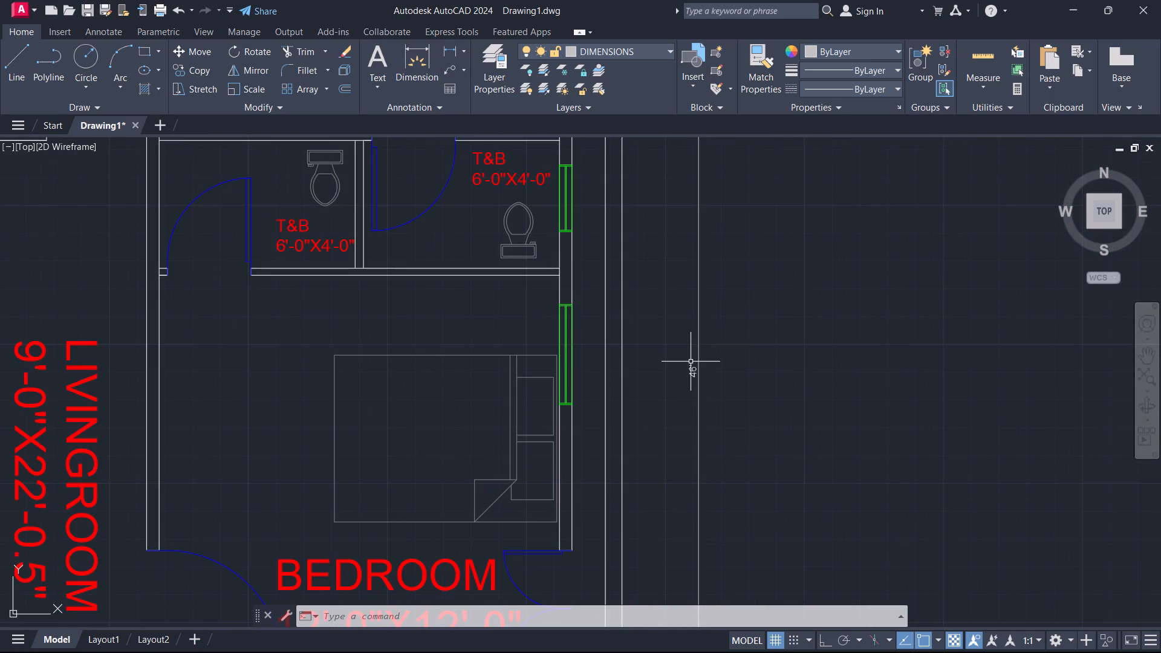
{"action": "scroll", "coordinate": [691, 362], "scroll_direction": "down", "scroll_amount": 3}
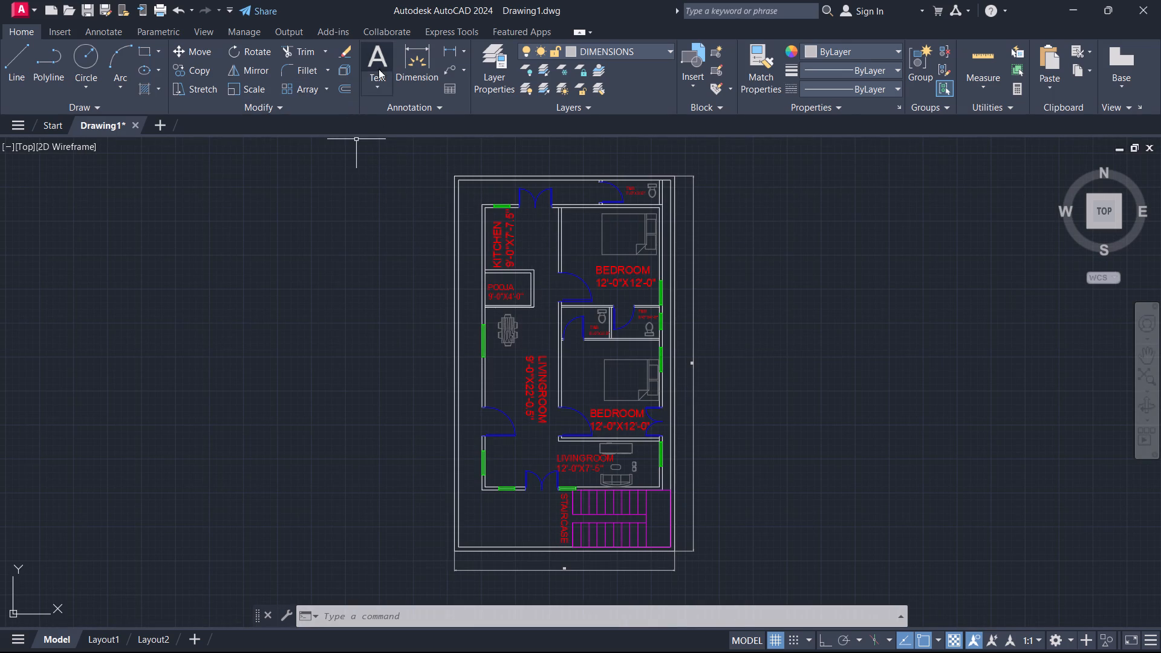
Add a linear dimension for the thickness of the right-hand outer wall, beside the lower bedroom's window.
{"action": "left_click", "coordinate": [448, 51]}
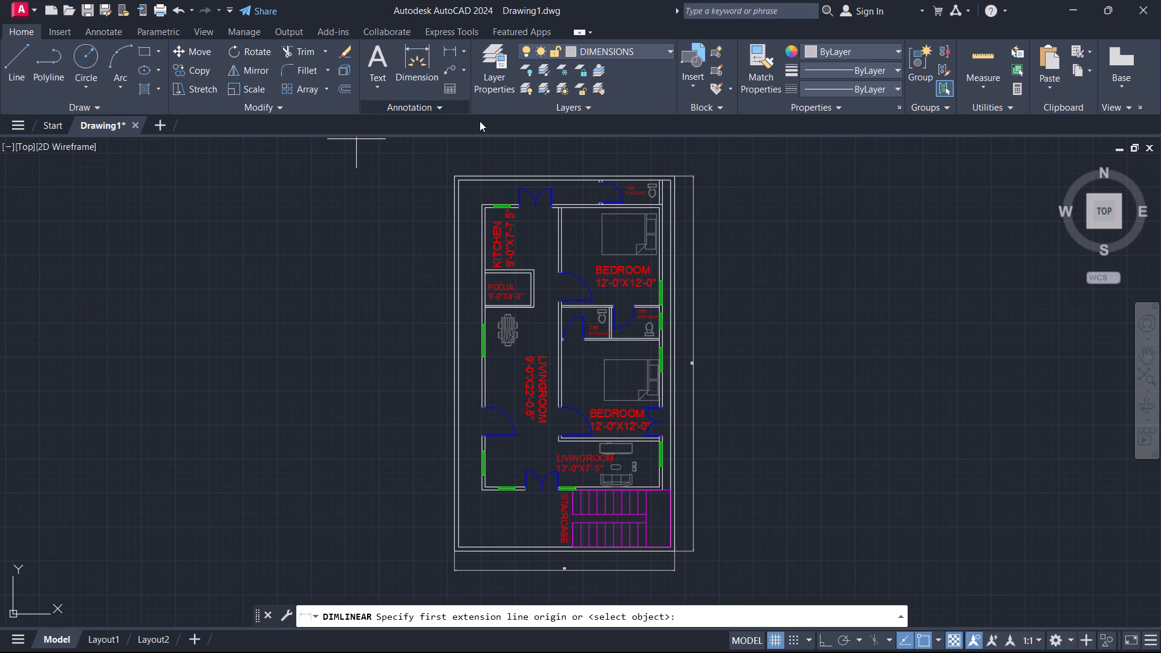
{"action": "scroll", "coordinate": [563, 256], "scroll_direction": "up", "scroll_amount": 2}
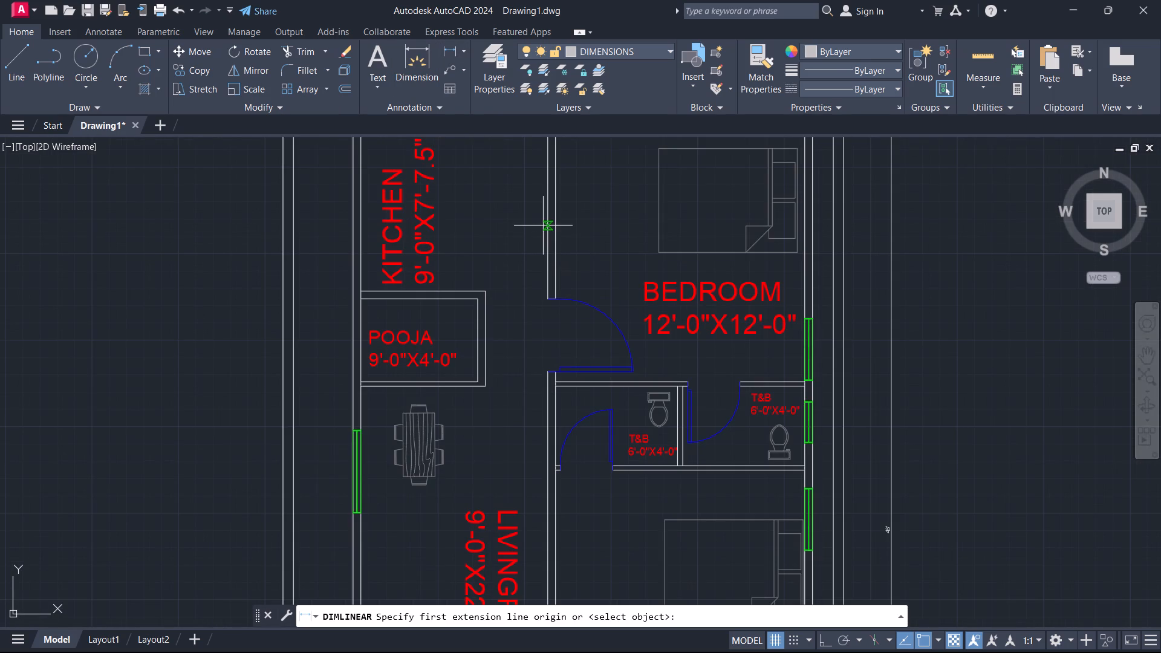
{"action": "scroll", "coordinate": [543, 226], "scroll_direction": "down", "scroll_amount": 2}
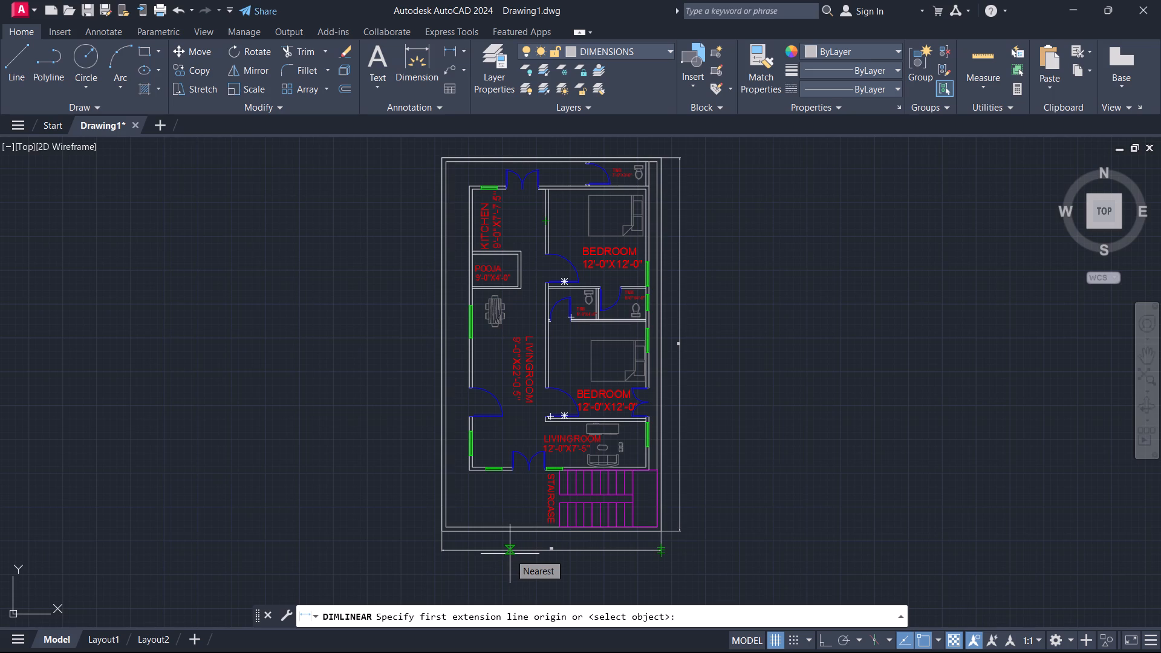
{"action": "scroll", "coordinate": [528, 533], "scroll_direction": "up", "scroll_amount": 5}
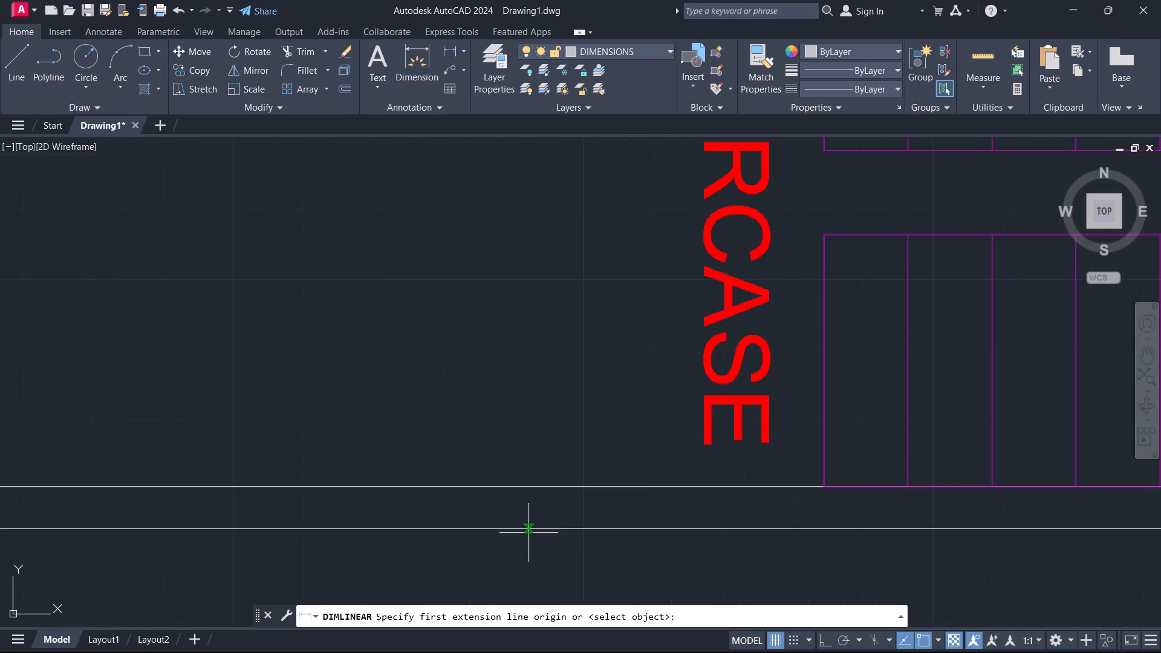
{"action": "scroll", "coordinate": [528, 504], "scroll_direction": "down", "scroll_amount": 6}
{"action": "scroll", "coordinate": [609, 265], "scroll_direction": "up", "scroll_amount": 2}
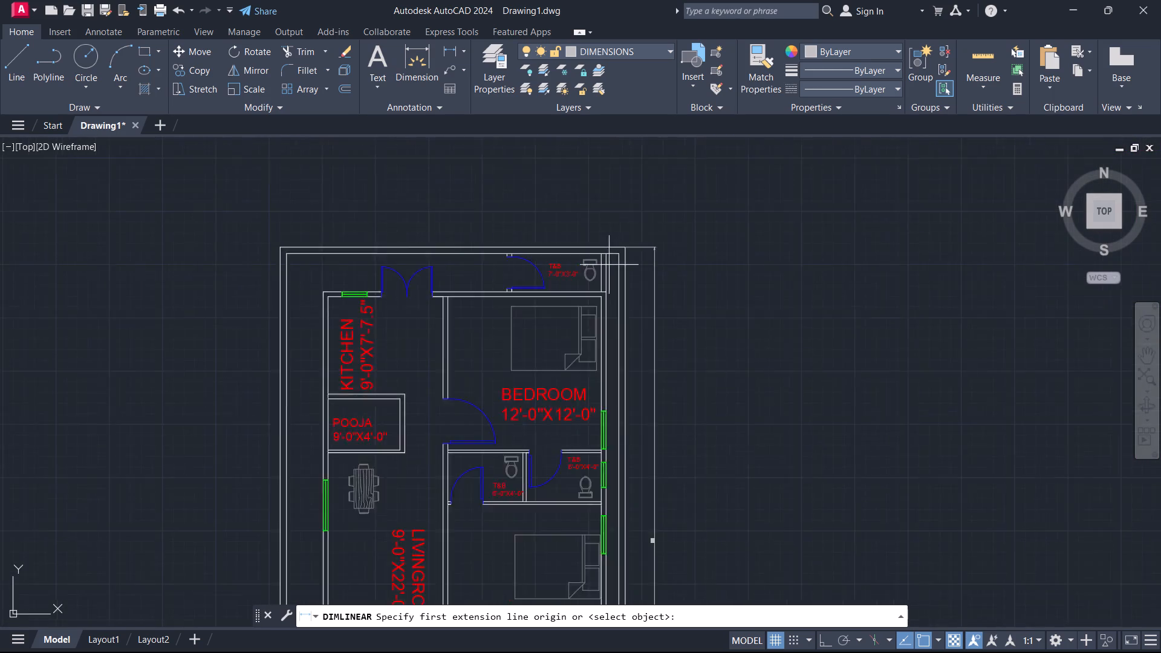
{"action": "scroll", "coordinate": [609, 265], "scroll_direction": "up", "scroll_amount": 1}
{"action": "scroll", "coordinate": [625, 302], "scroll_direction": "down", "scroll_amount": 2}
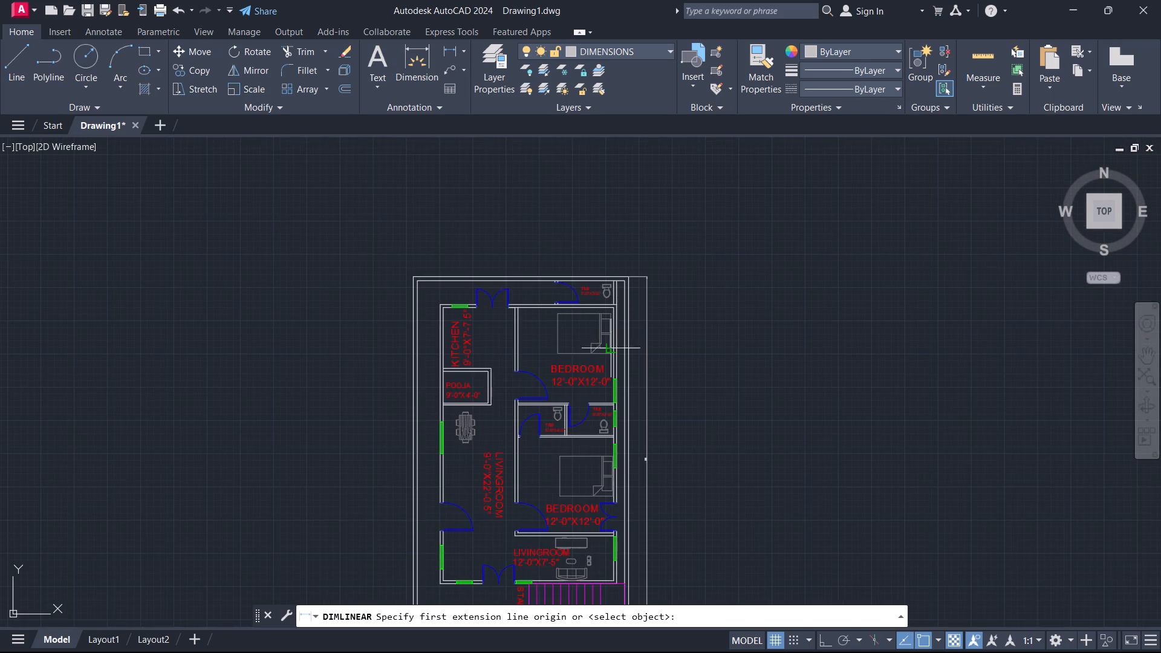
{"action": "scroll", "coordinate": [603, 536], "scroll_direction": "up", "scroll_amount": 2}
{"action": "left_click", "coordinate": [657, 366]}
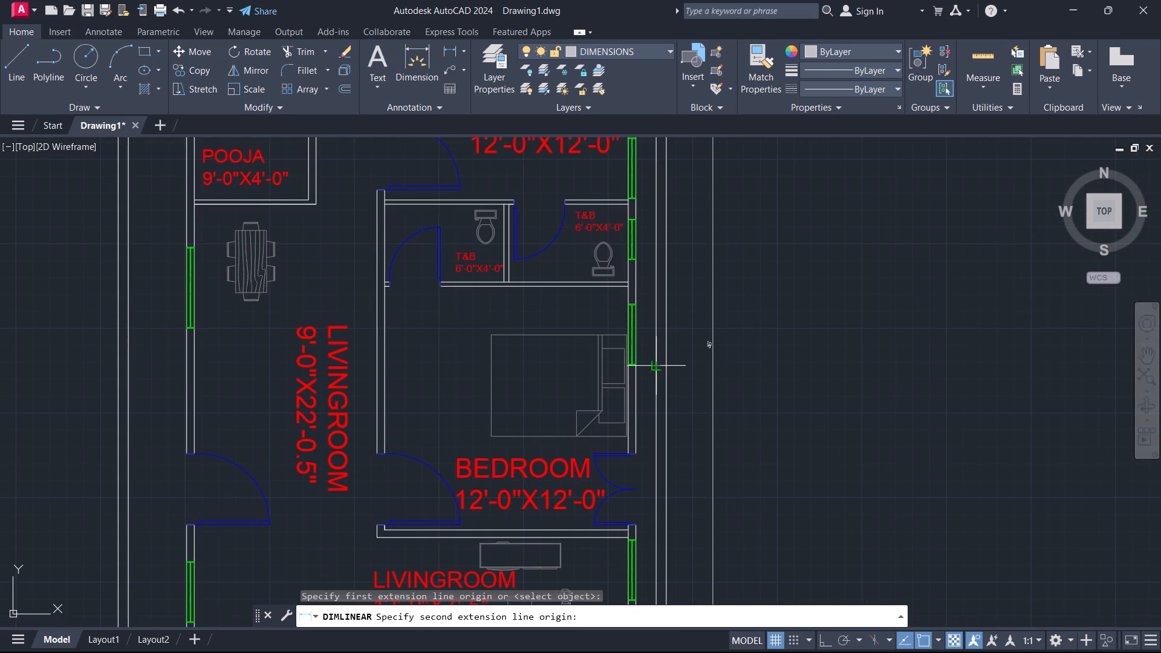
{"action": "left_click", "coordinate": [665, 365]}
{"action": "left_click", "coordinate": [698, 372]}
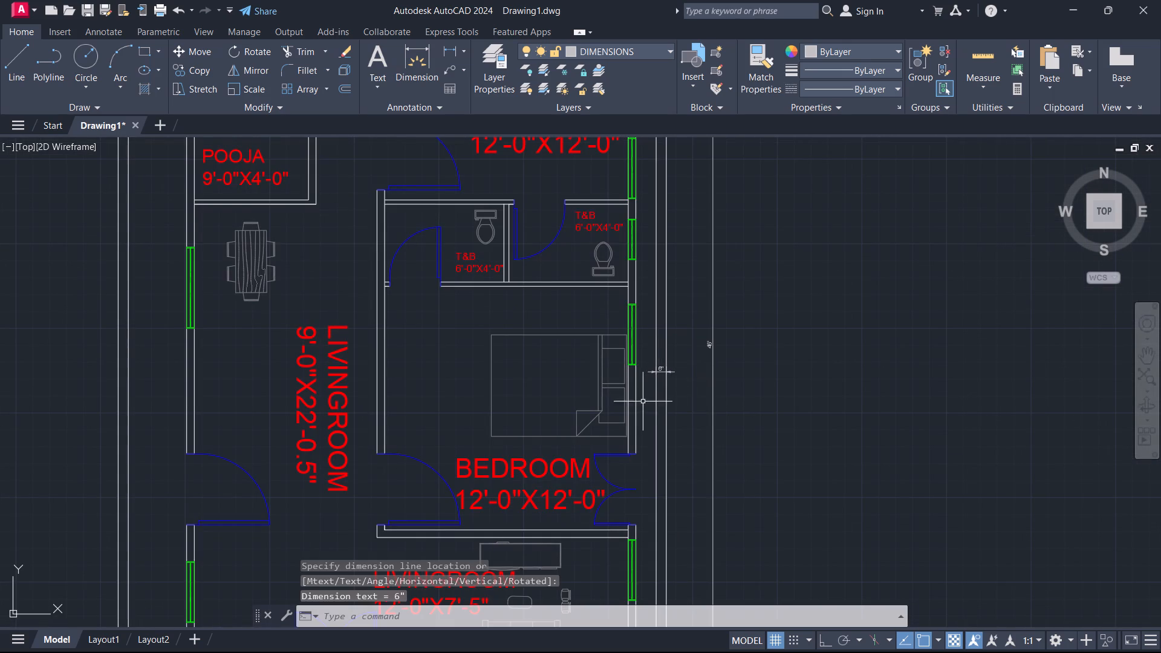
Add a linear dimension for the gap between the lower bedroom's exterior wall and the right-hand outer wall.
{"action": "left_click", "coordinate": [636, 442]}
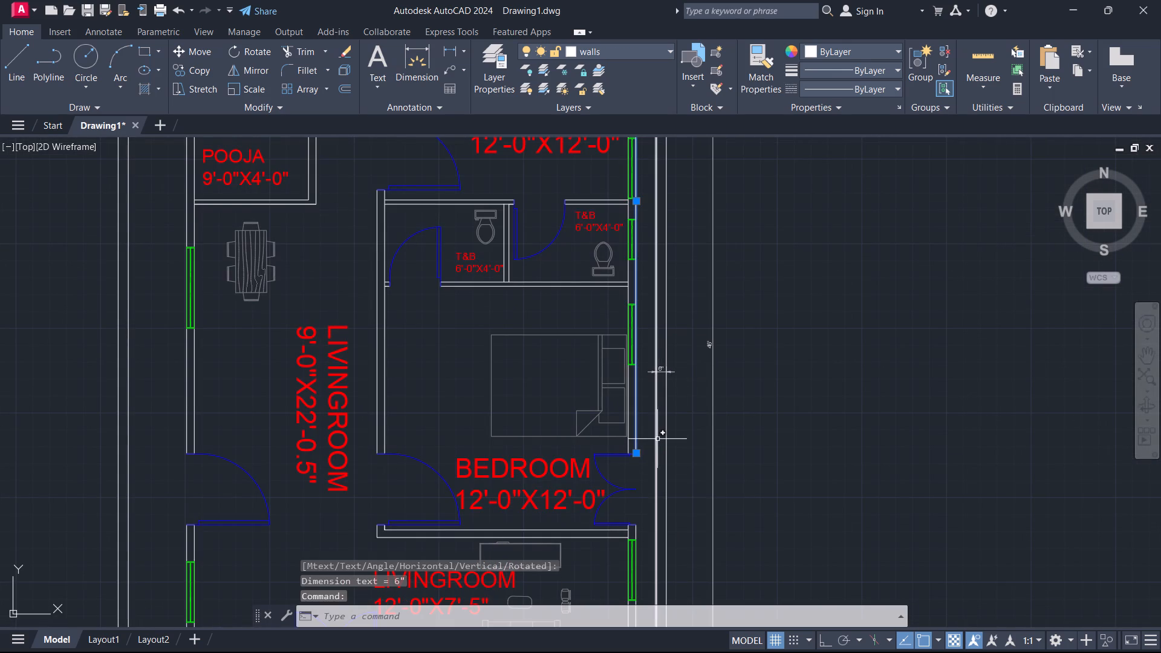
{"action": "key", "text": "Escape"}
{"action": "key", "text": "space"}
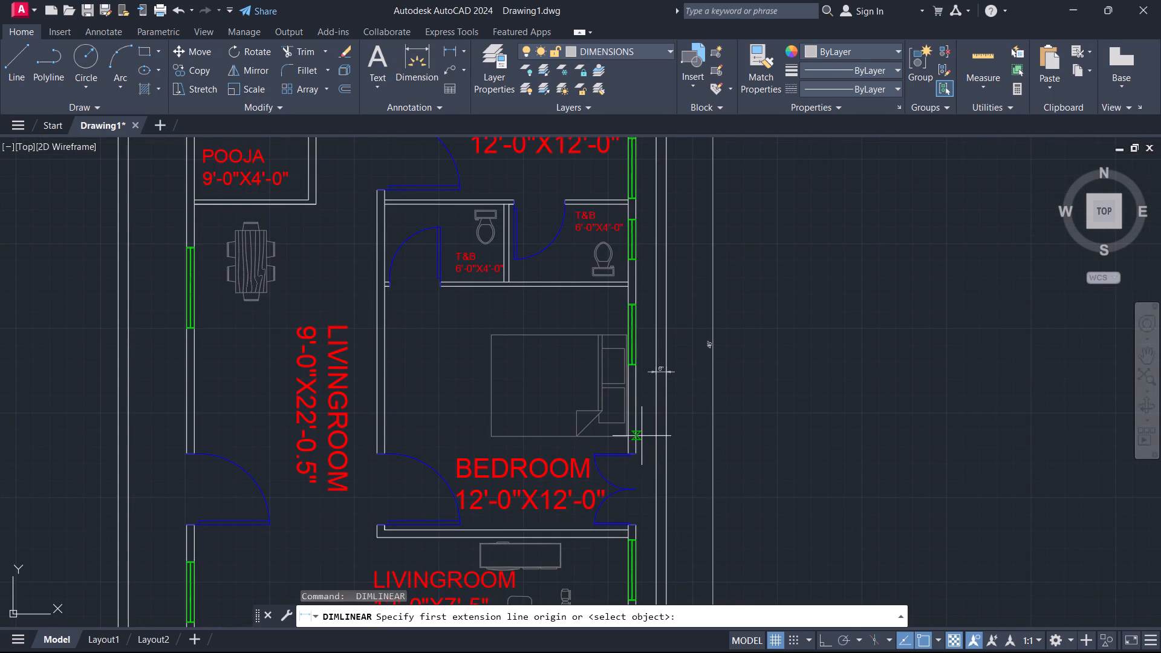
{"action": "left_click", "coordinate": [636, 438]}
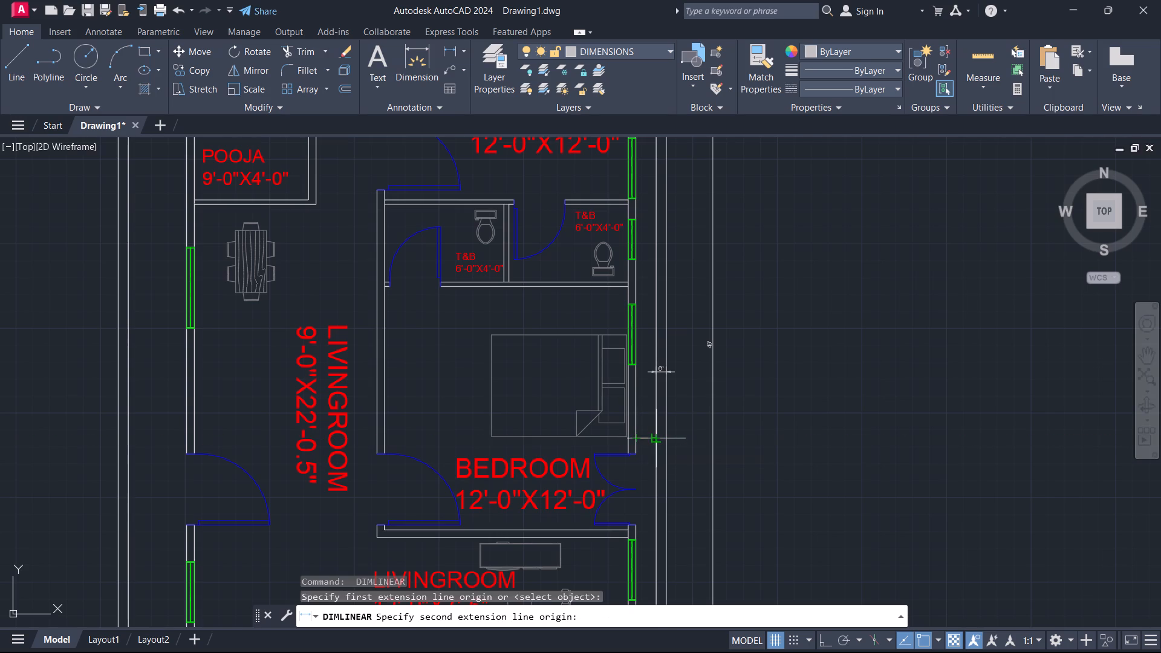
{"action": "left_click", "coordinate": [652, 440]}
{"action": "left_click", "coordinate": [665, 432]}
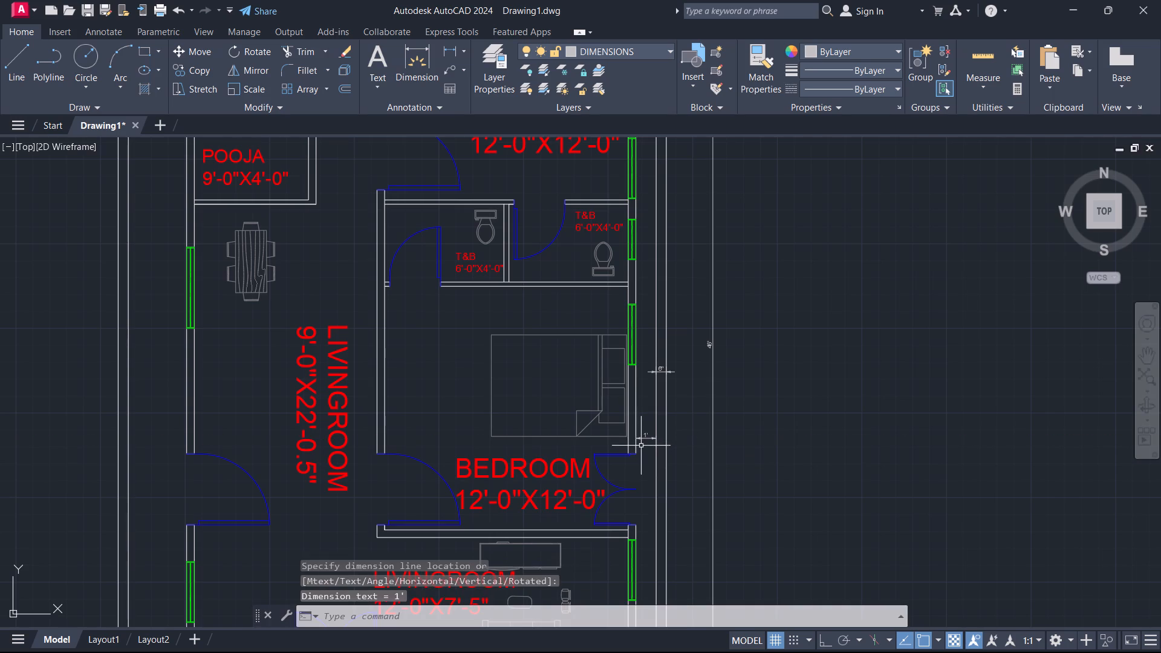
Add a vertical linear dimension for the gap between the top outer wall and the house wall, between the kitchen's double door and the T&B.
{"action": "scroll", "coordinate": [641, 446], "scroll_direction": "down", "scroll_amount": 1}
{"action": "scroll", "coordinate": [639, 481], "scroll_direction": "up", "scroll_amount": 1}
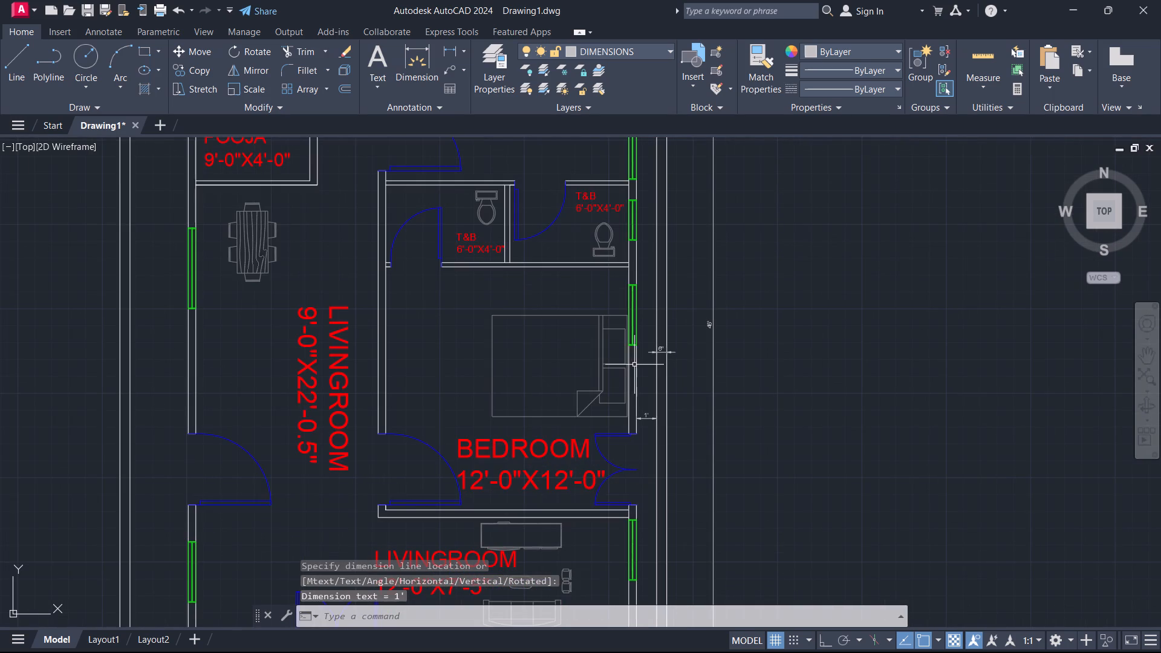
{"action": "scroll", "coordinate": [417, 314], "scroll_direction": "down", "scroll_amount": 1}
{"action": "middle_click_drag", "start_coordinate": [419, 323], "coordinate": [626, 429]}
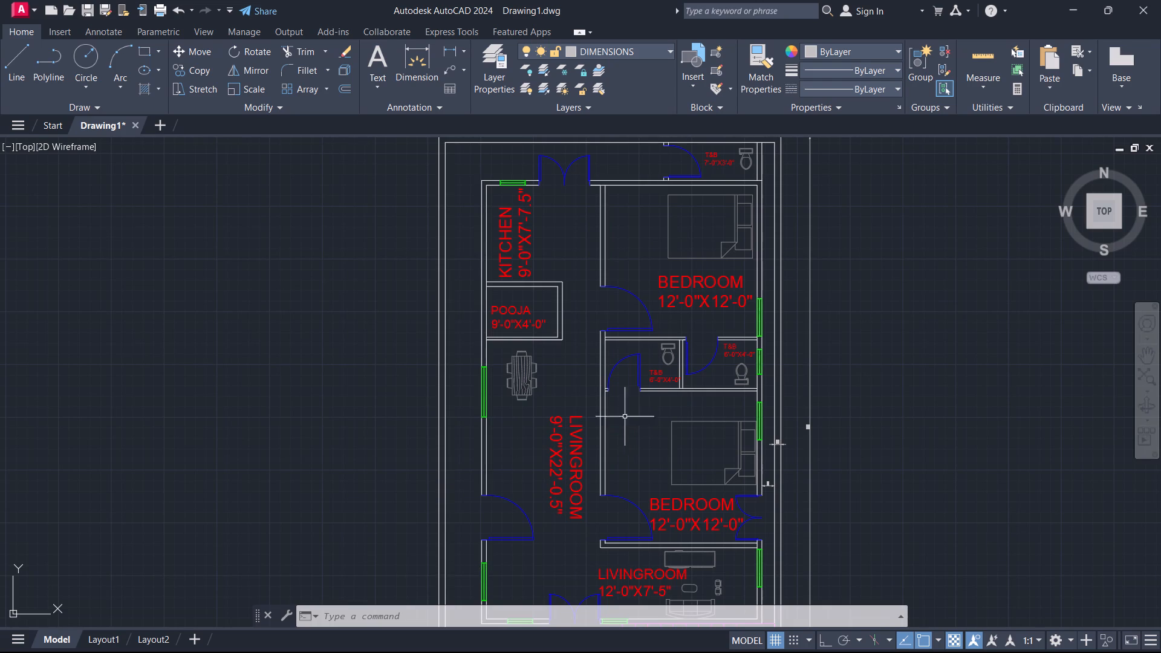
{"action": "scroll", "coordinate": [584, 364], "scroll_direction": "down", "scroll_amount": 1}
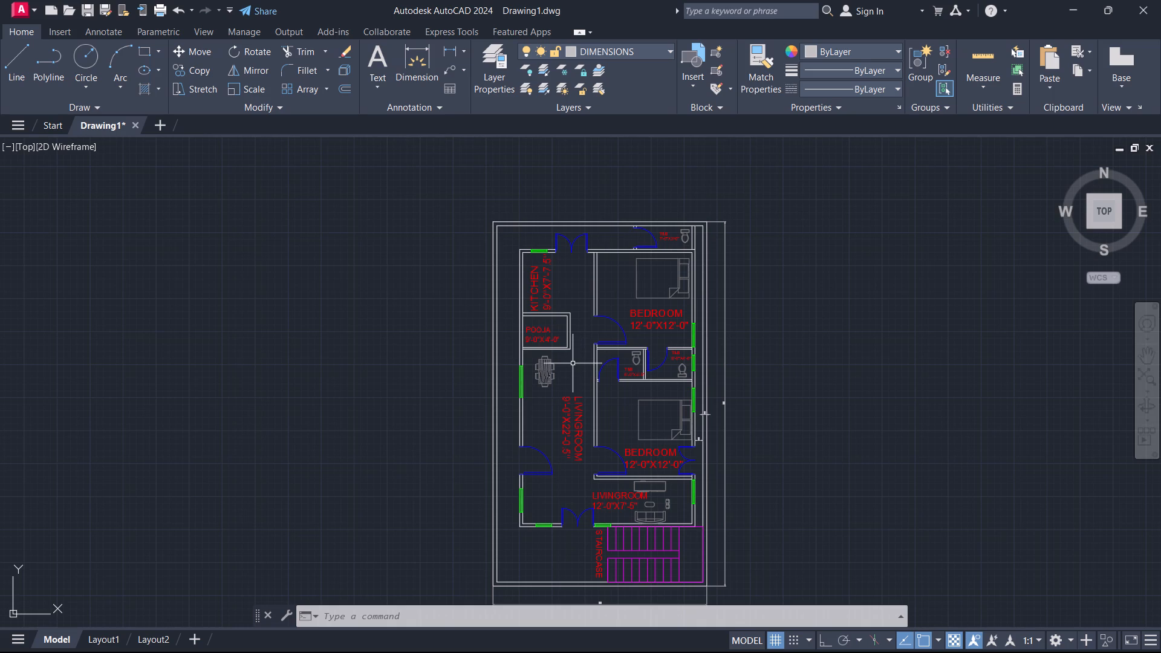
{"action": "scroll", "coordinate": [611, 235], "scroll_direction": "up", "scroll_amount": 2}
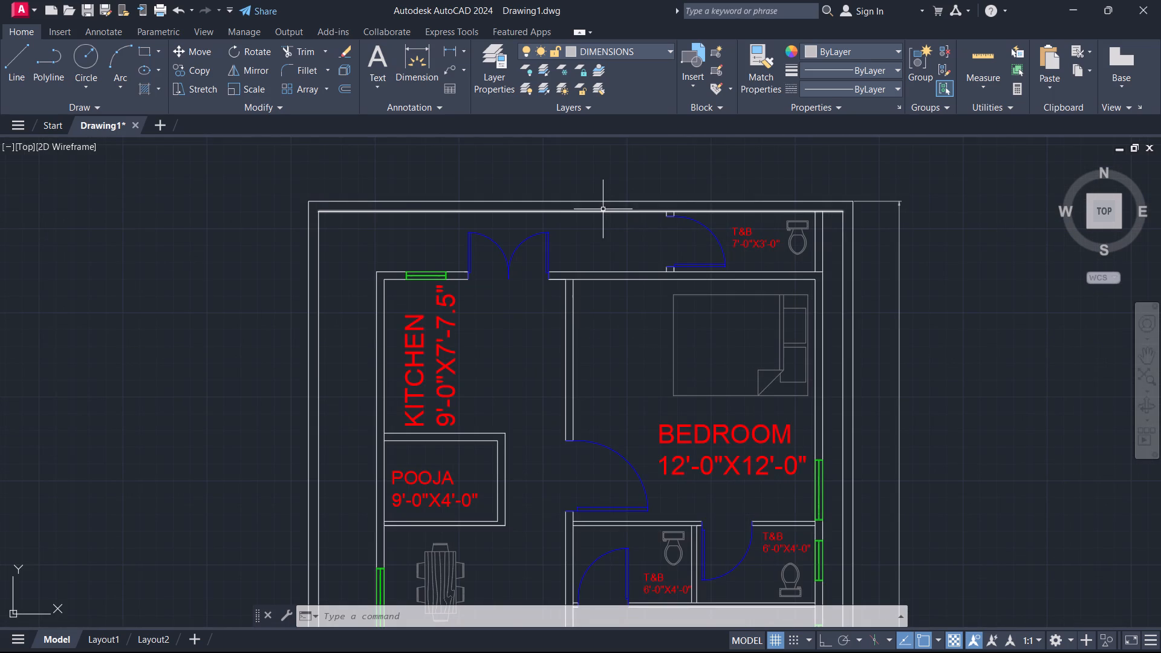
{"action": "key", "text": "space"}
{"action": "left_click", "coordinate": [602, 213]}
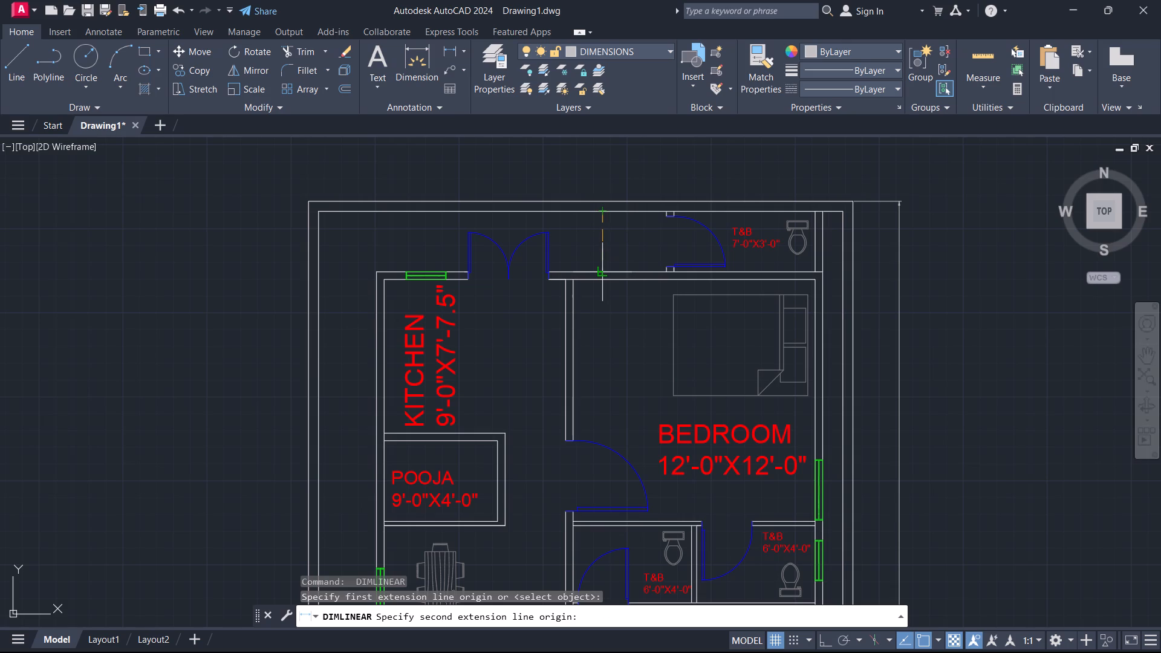
{"action": "left_click", "coordinate": [605, 275]}
{"action": "left_click", "coordinate": [613, 249]}
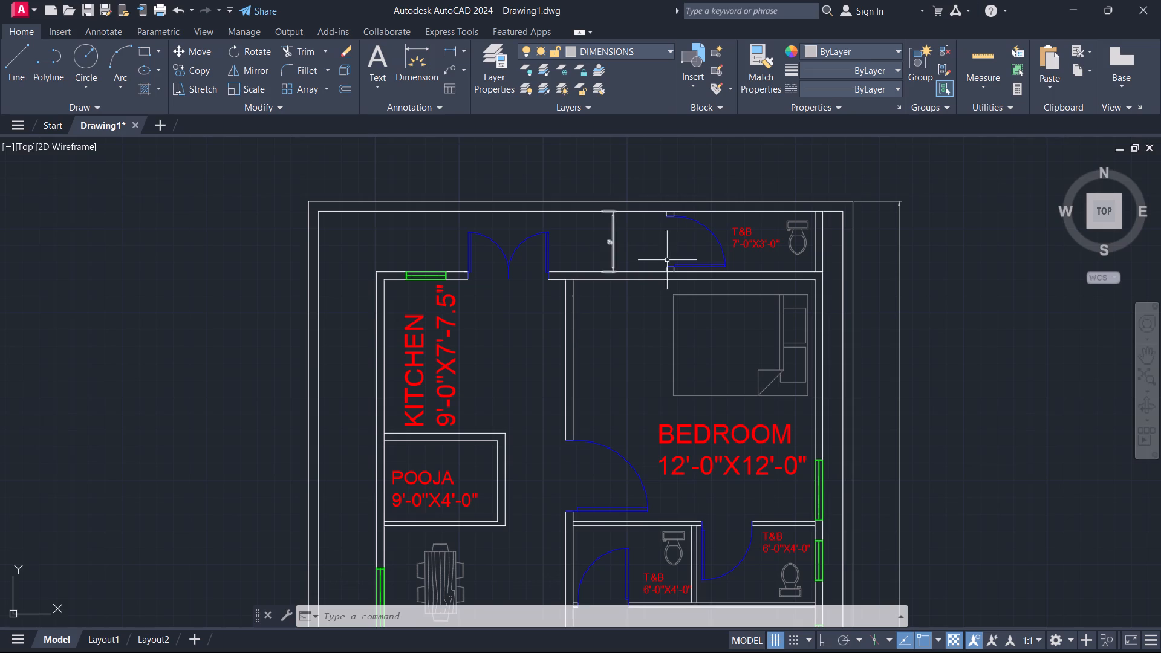
Add a horizontal linear dimension for the gap between the left-hand outer wall and the kitchen's exterior wall.
{"action": "middle_click_drag", "start_coordinate": [538, 338], "coordinate": [620, 273]}
{"action": "scroll", "coordinate": [622, 272], "scroll_direction": "down", "scroll_amount": 1}
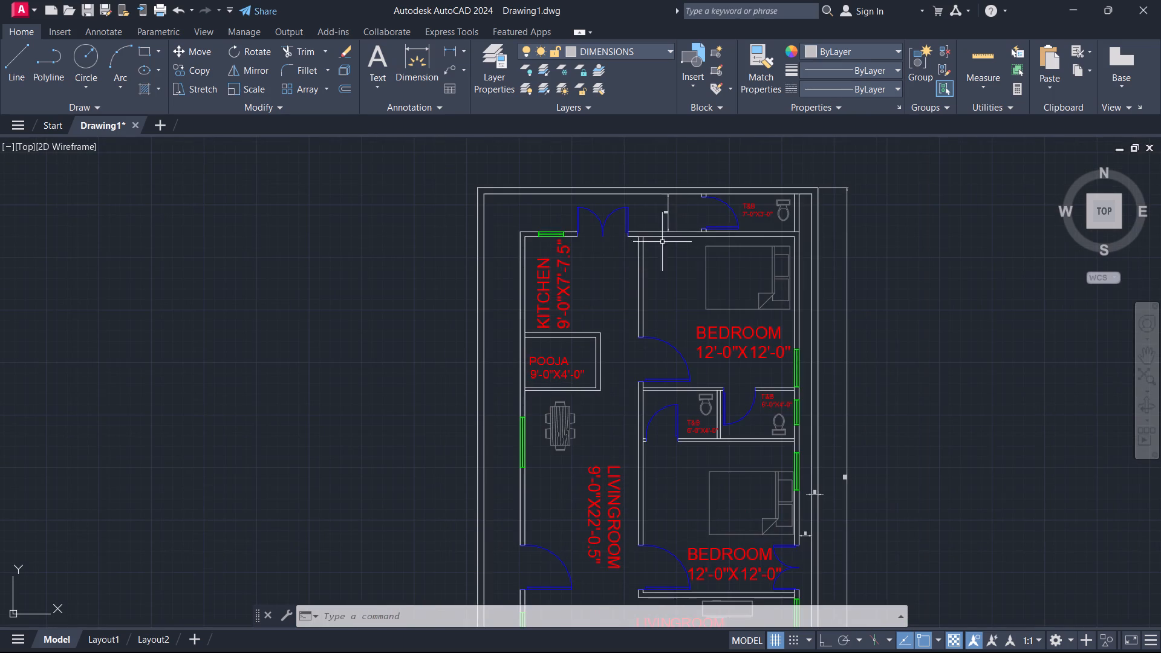
{"action": "scroll", "coordinate": [671, 209], "scroll_direction": "up", "scroll_amount": 2}
{"action": "scroll", "coordinate": [671, 209], "scroll_direction": "down", "scroll_amount": 2}
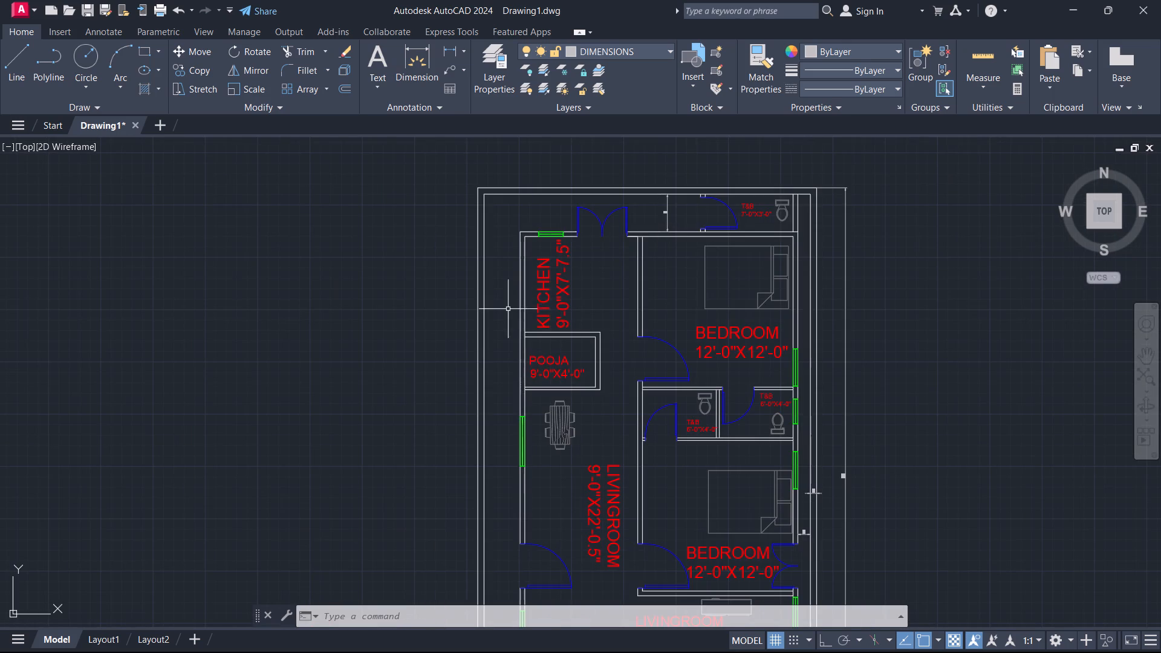
{"action": "key", "text": "space"}
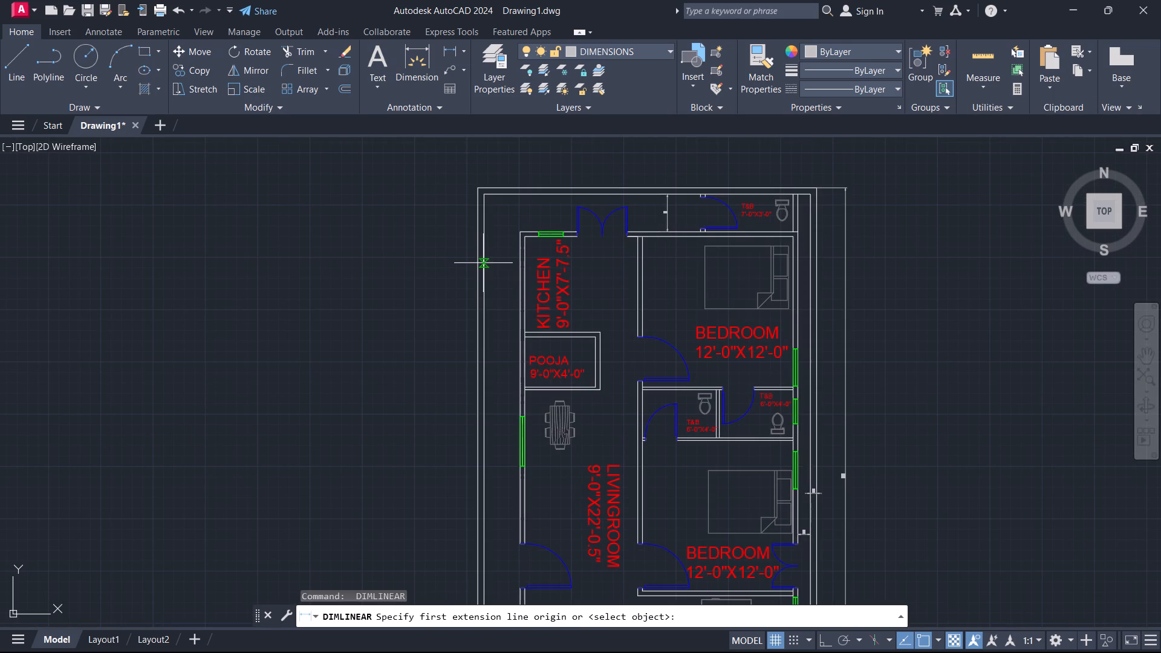
{"action": "left_click", "coordinate": [485, 264]}
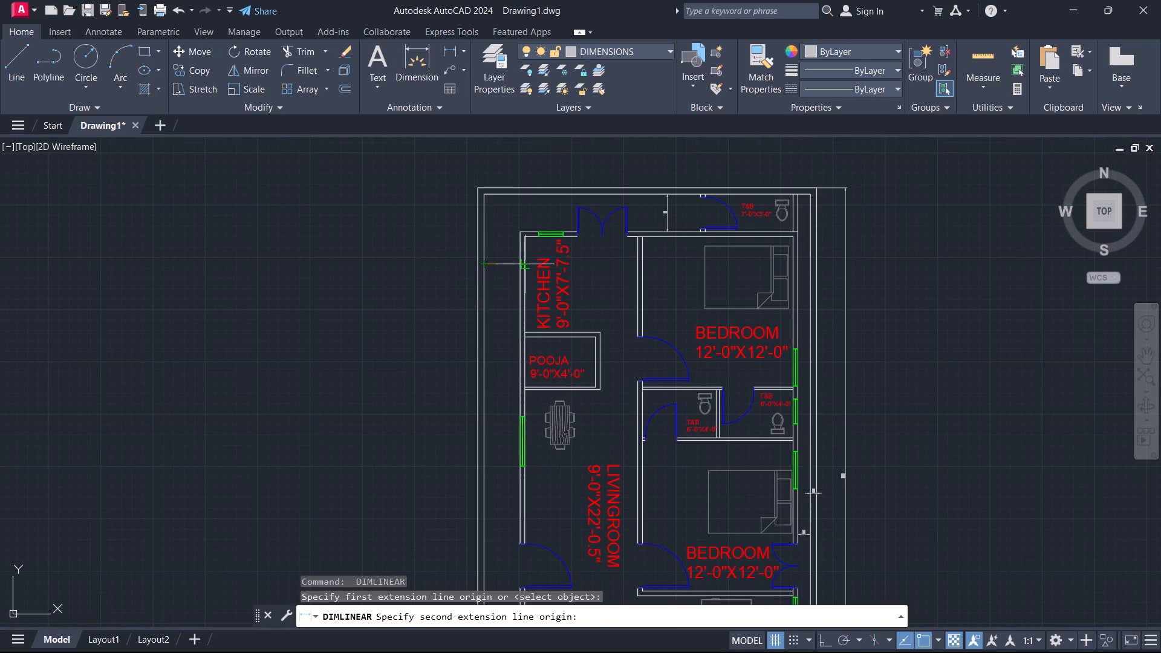
{"action": "left_click", "coordinate": [513, 264]}
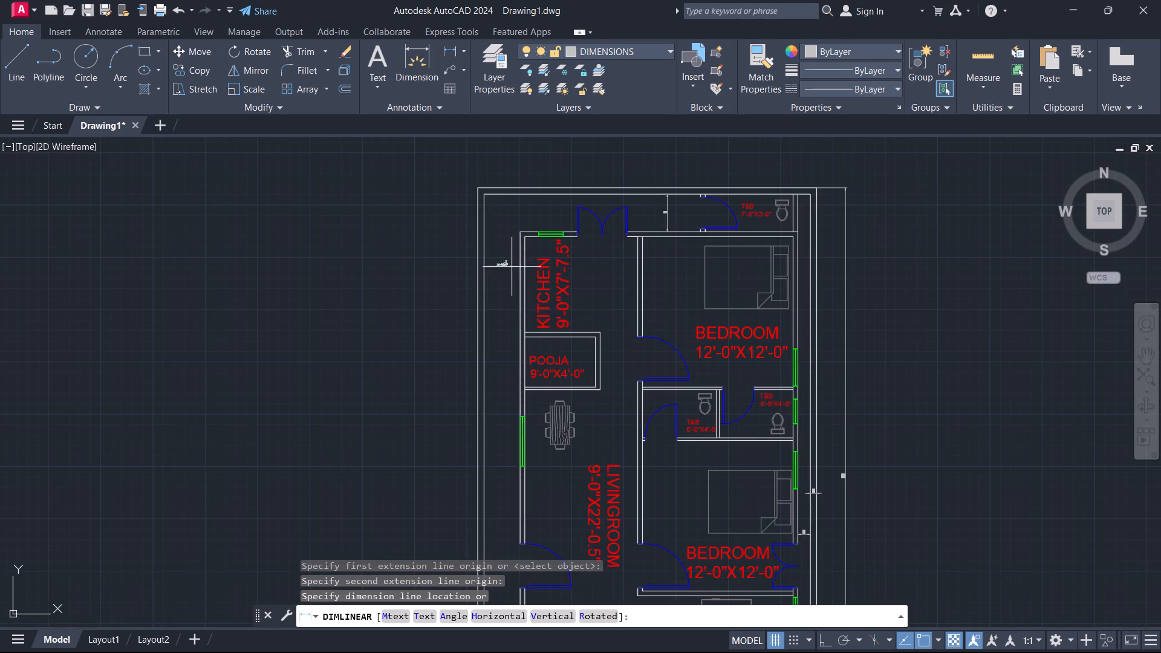
{"action": "scroll", "coordinate": [498, 291], "scroll_direction": "up", "scroll_amount": 4}
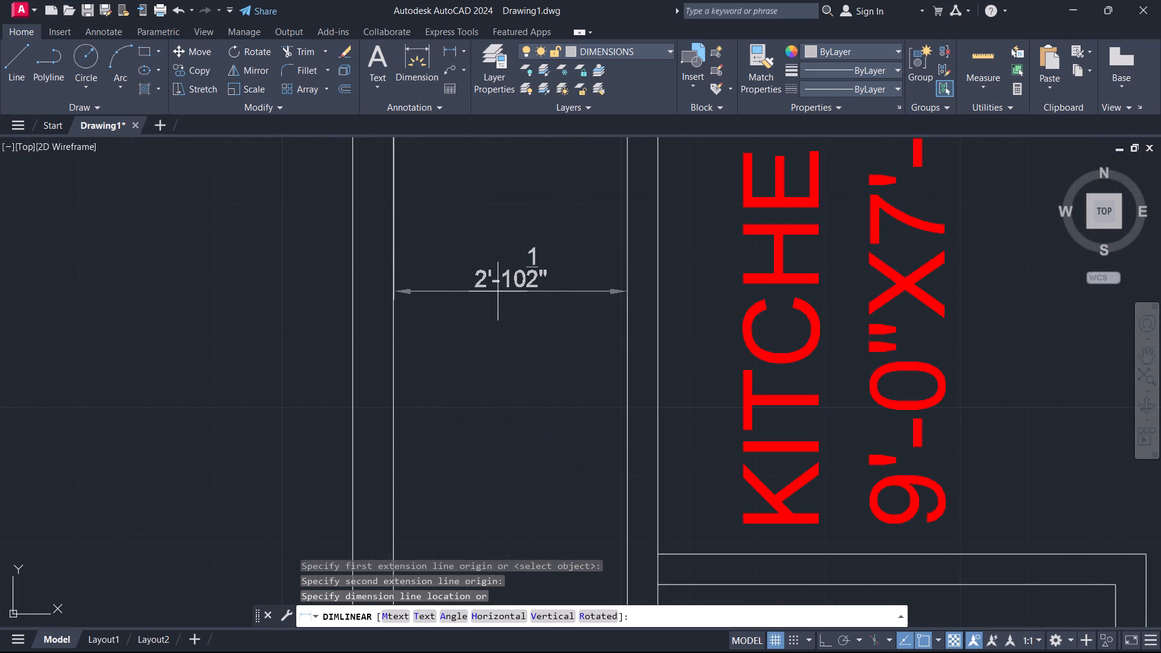
{"action": "left_click", "coordinate": [501, 247]}
{"action": "key", "text": "Escape"}
{"action": "scroll", "coordinate": [575, 207], "scroll_direction": "down", "scroll_amount": 3}
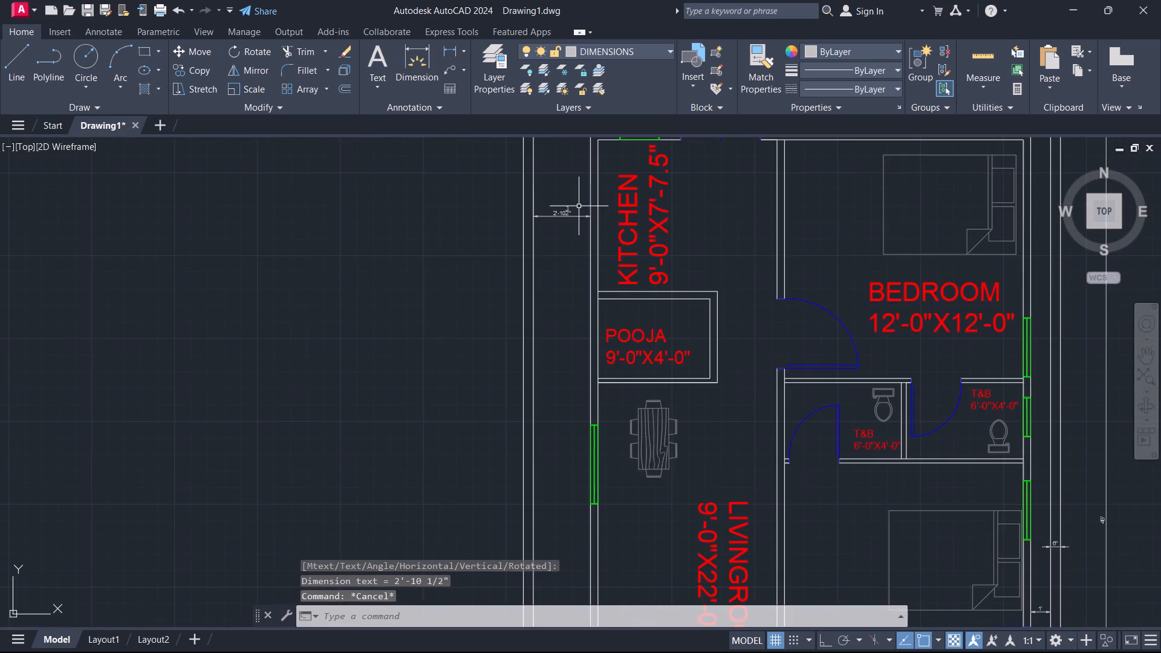
Add a linear dimension for the thickness of the kitchen's left-hand exterior wall, just above the pooja room.
{"action": "scroll", "coordinate": [576, 262], "scroll_direction": "up", "scroll_amount": 2}
{"action": "key", "text": "space"}
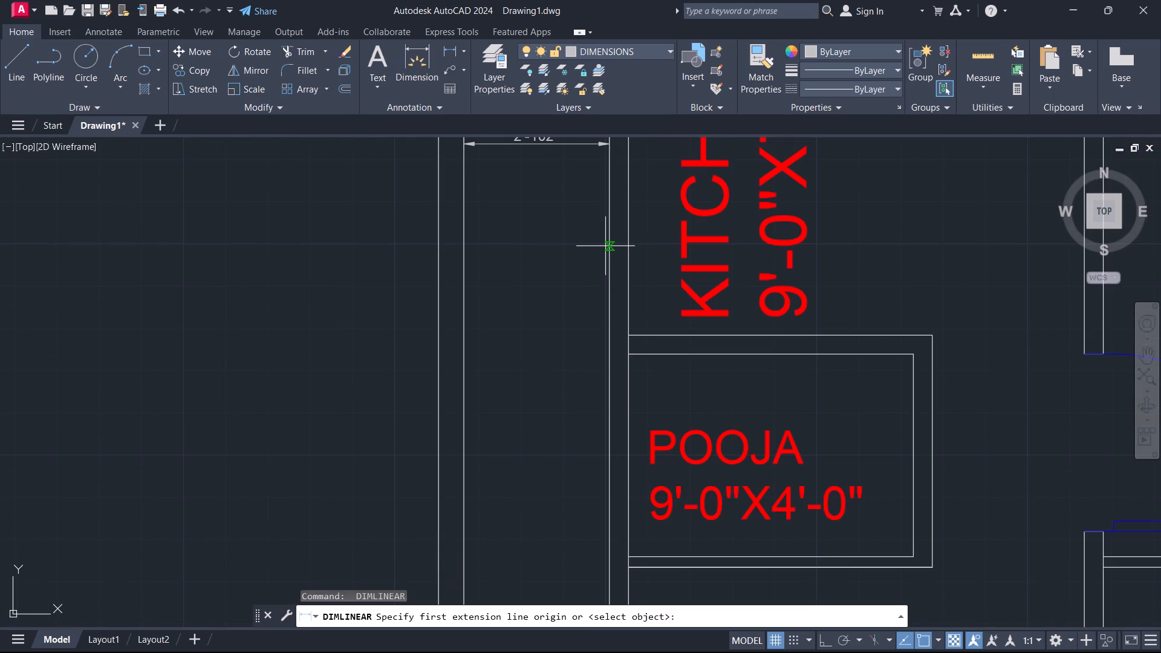
{"action": "left_click", "coordinate": [605, 246]}
{"action": "left_click", "coordinate": [632, 246]}
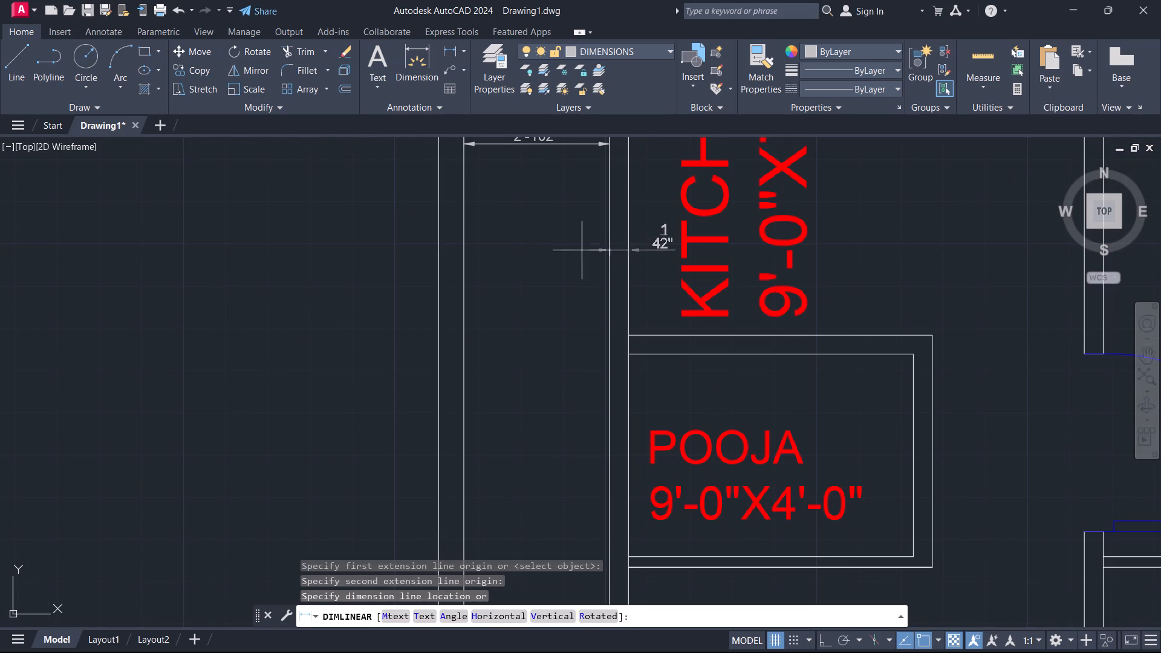
{"action": "left_click", "coordinate": [564, 265]}
{"action": "key", "text": "Escape"}
{"action": "scroll", "coordinate": [549, 233], "scroll_direction": "down", "scroll_amount": 1}
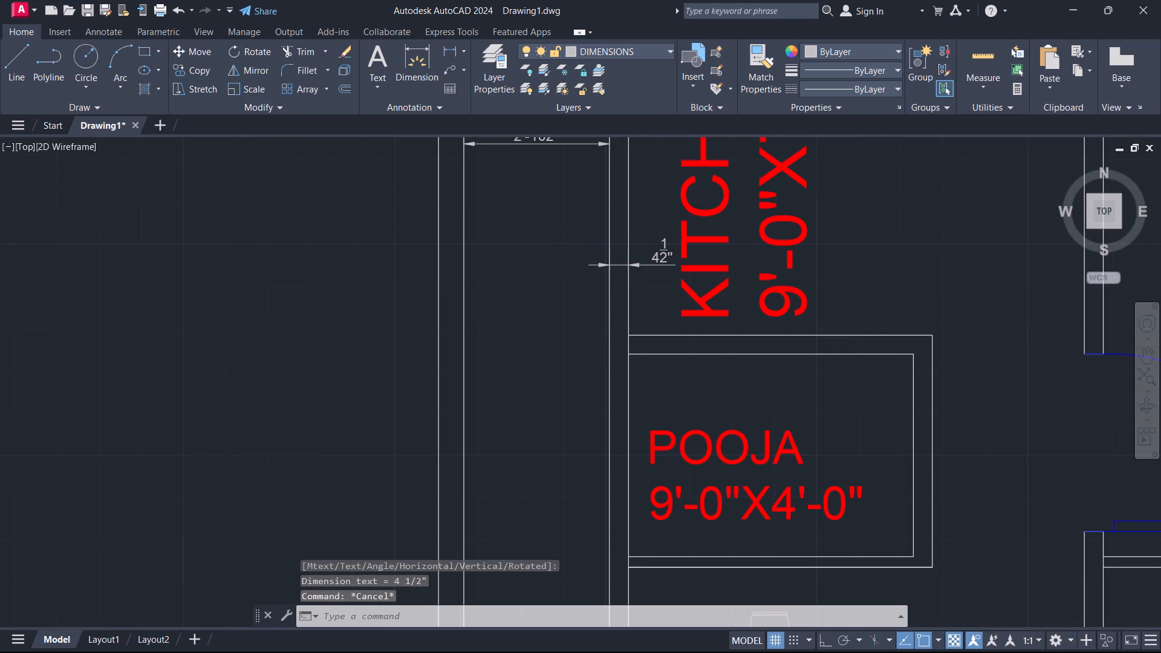
Examine the dimensions placed along the right-hand side and below the staircase, and the undimensioned area in front of the living room.
{"action": "scroll", "coordinate": [549, 233], "scroll_direction": "down", "scroll_amount": 2}
{"action": "scroll", "coordinate": [638, 242], "scroll_direction": "down", "scroll_amount": 2}
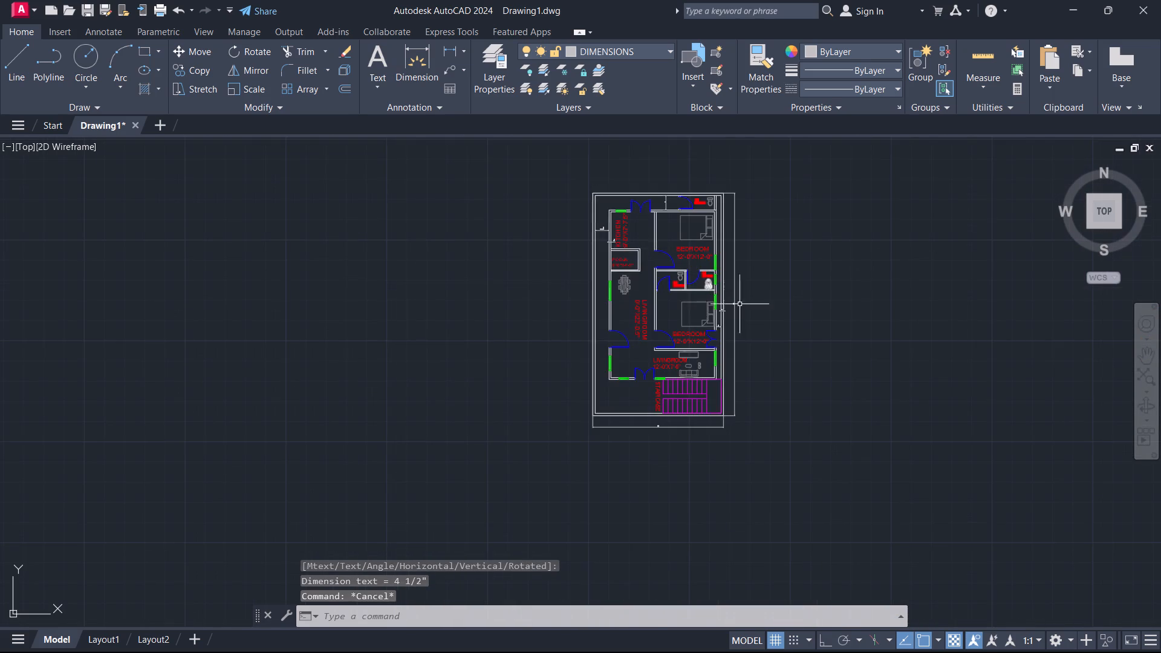
{"action": "scroll", "coordinate": [744, 307], "scroll_direction": "up", "scroll_amount": 3}
{"action": "scroll", "coordinate": [690, 276], "scroll_direction": "up", "scroll_amount": 1}
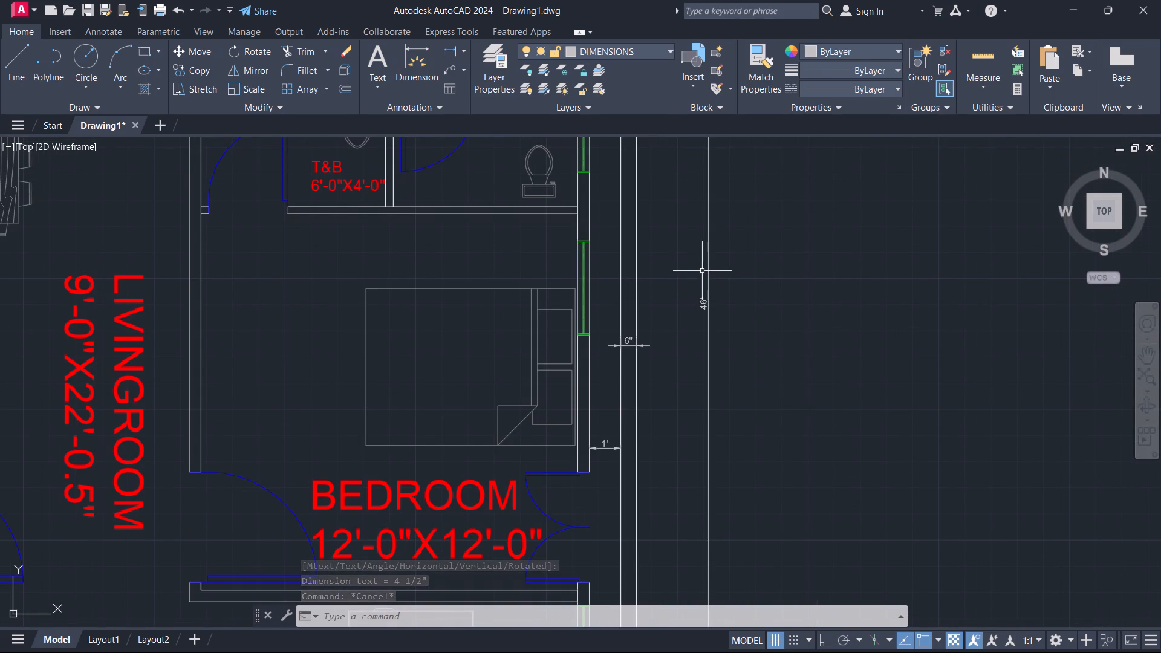
{"action": "scroll", "coordinate": [708, 266], "scroll_direction": "down", "scroll_amount": 3}
{"action": "middle_click_drag", "start_coordinate": [741, 251], "coordinate": [741, 256]}
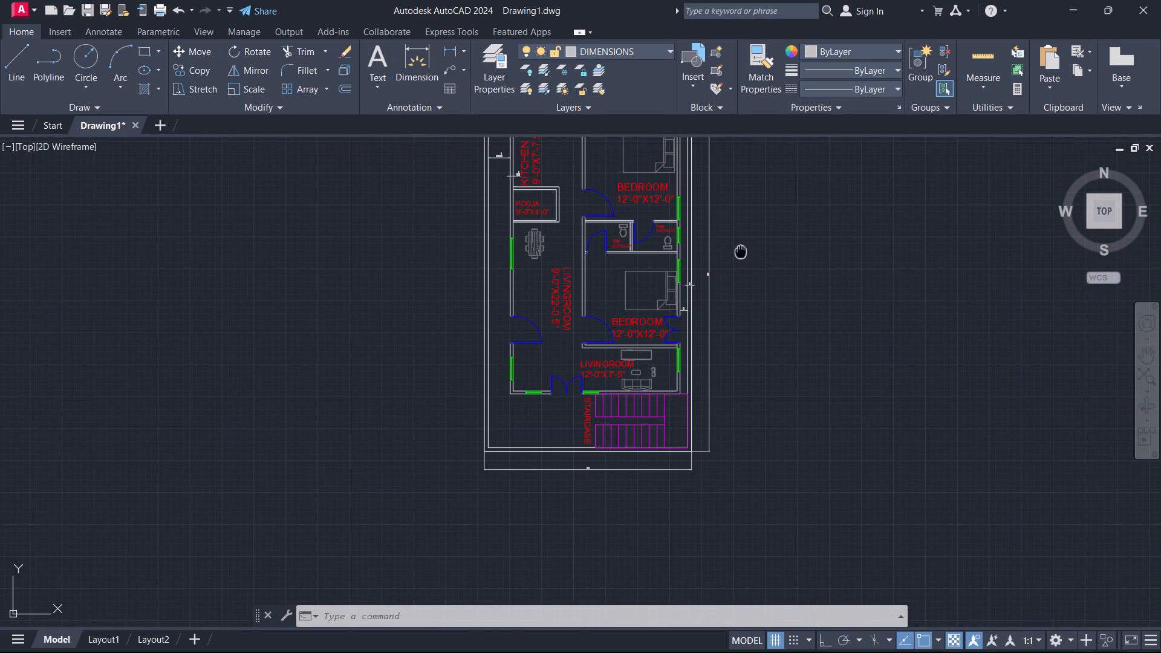
{"action": "middle_click_drag", "start_coordinate": [741, 256], "coordinate": [706, 351]}
{"action": "scroll", "coordinate": [555, 596], "scroll_direction": "up", "scroll_amount": 2}
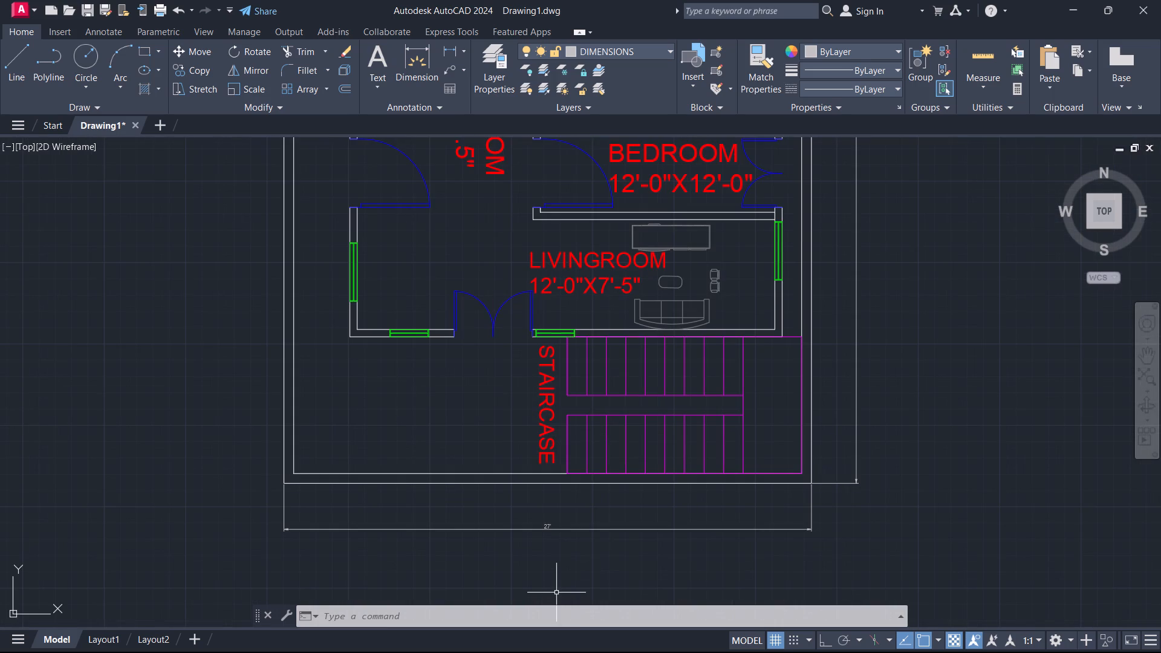
{"action": "scroll", "coordinate": [550, 530], "scroll_direction": "up", "scroll_amount": 1}
{"action": "scroll", "coordinate": [562, 505], "scroll_direction": "down", "scroll_amount": 2}
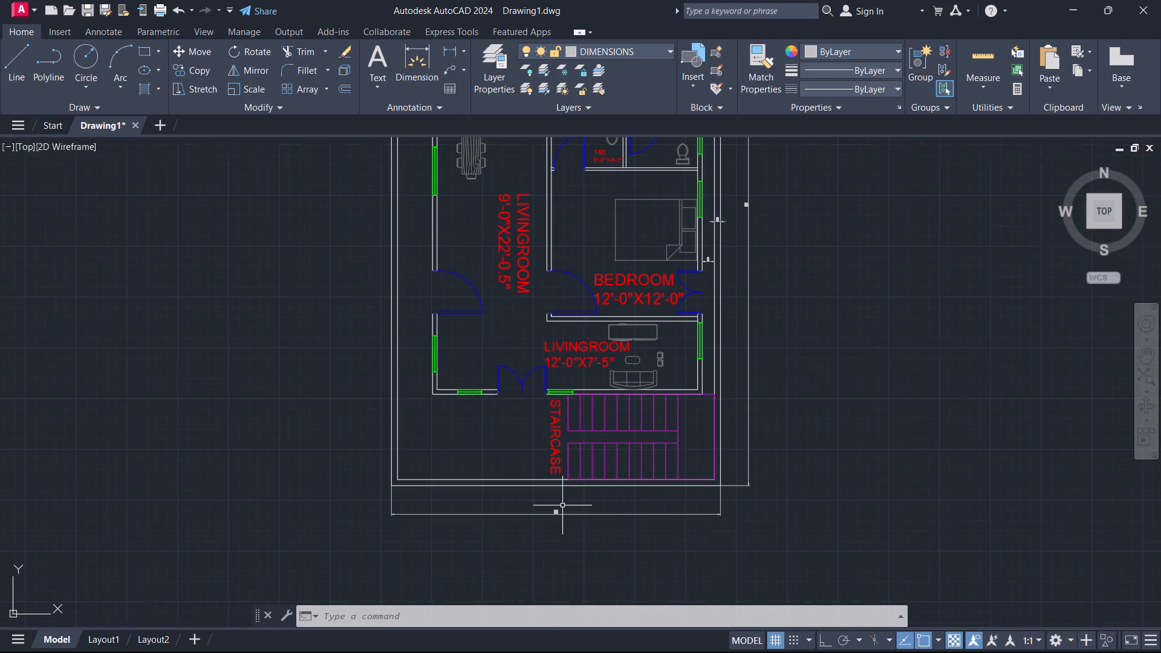
{"action": "scroll", "coordinate": [746, 183], "scroll_direction": "up", "scroll_amount": 2}
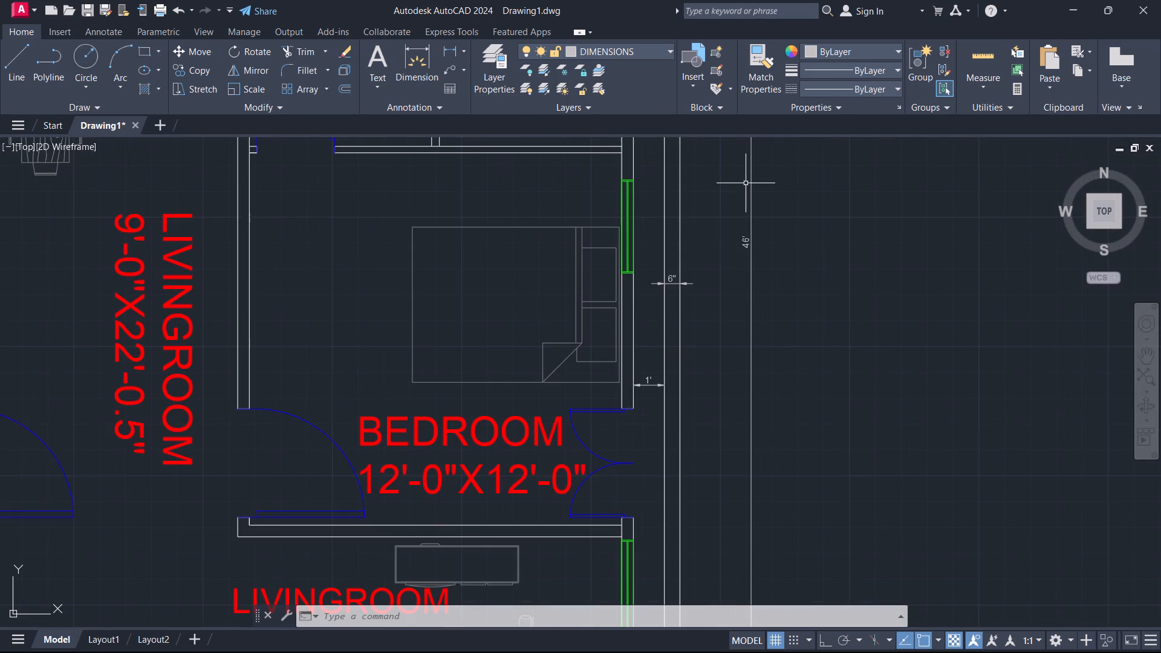
{"action": "scroll", "coordinate": [746, 193], "scroll_direction": "down", "scroll_amount": 2}
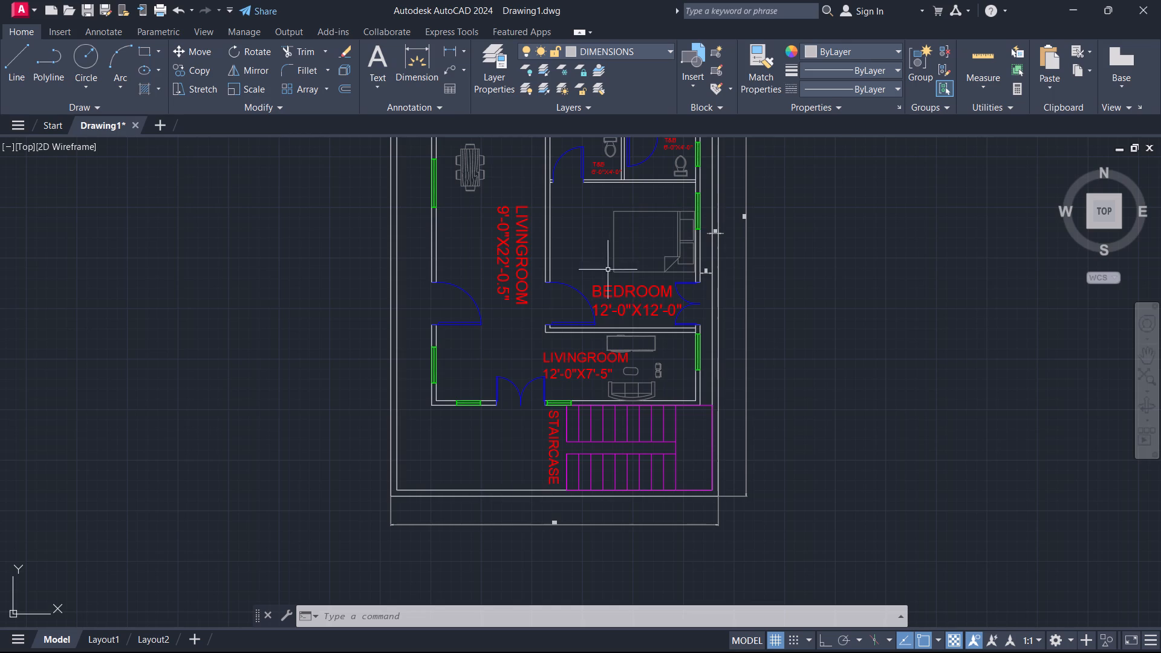
{"action": "scroll", "coordinate": [497, 356], "scroll_direction": "up", "scroll_amount": 1}
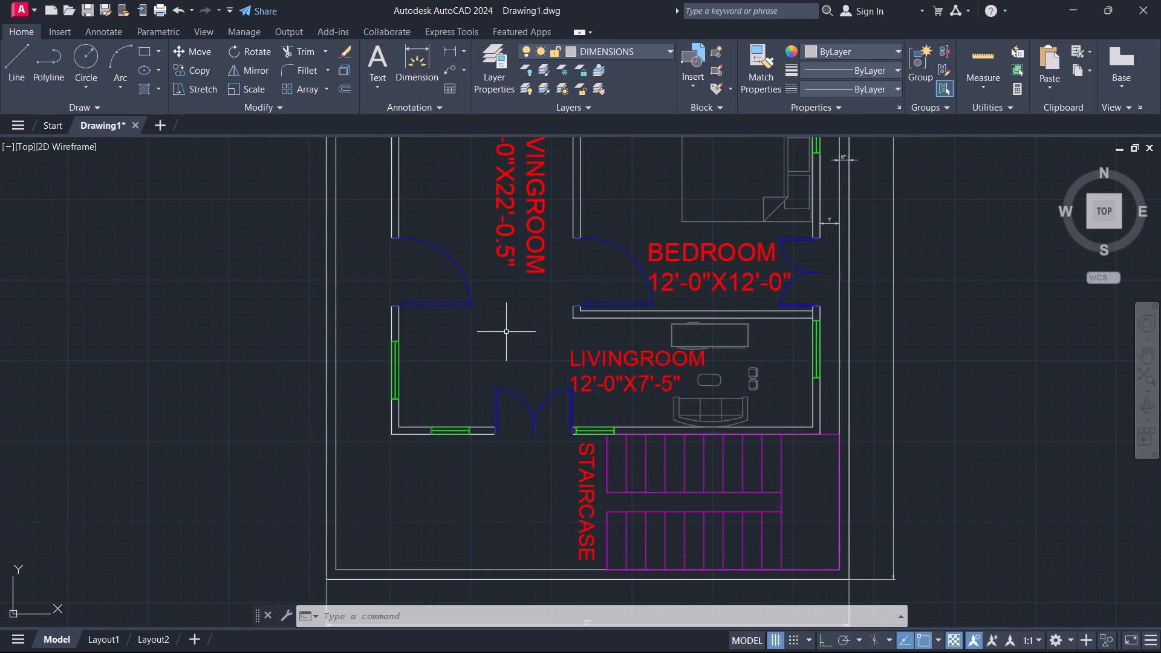
{"action": "scroll", "coordinate": [505, 331], "scroll_direction": "down", "scroll_amount": 1}
With Ortho turned on, add a vertical linear dimension between the living room's front wall and the bottom outer wall, left of the staircase.
{"action": "key", "text": "space"}
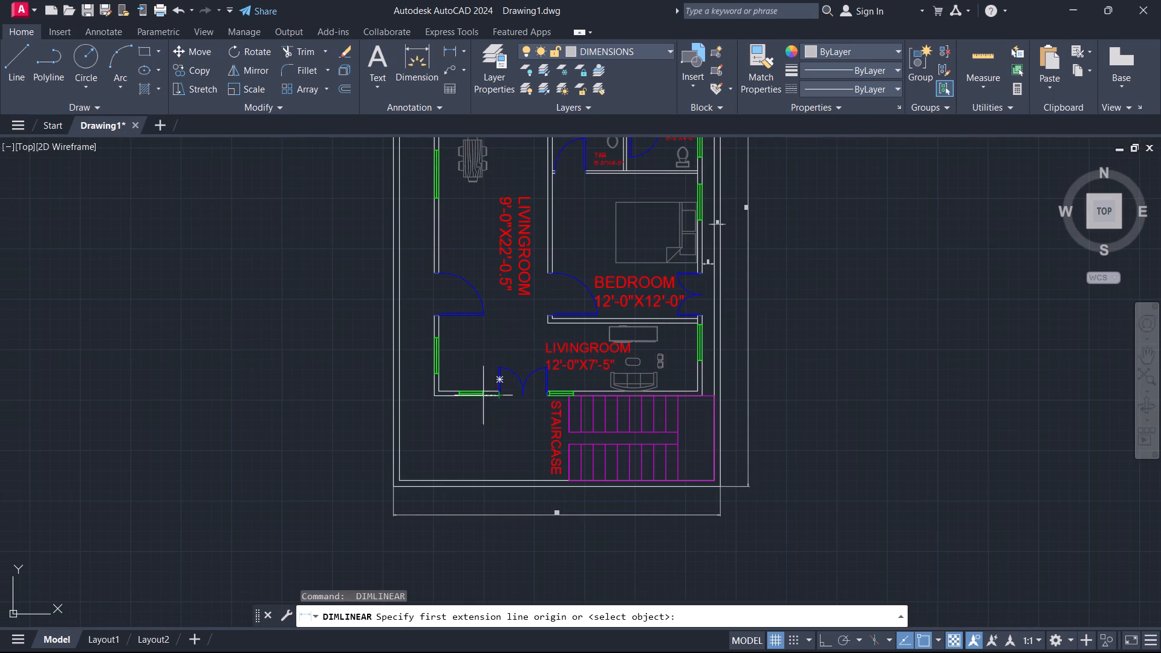
{"action": "left_click", "coordinate": [449, 398]}
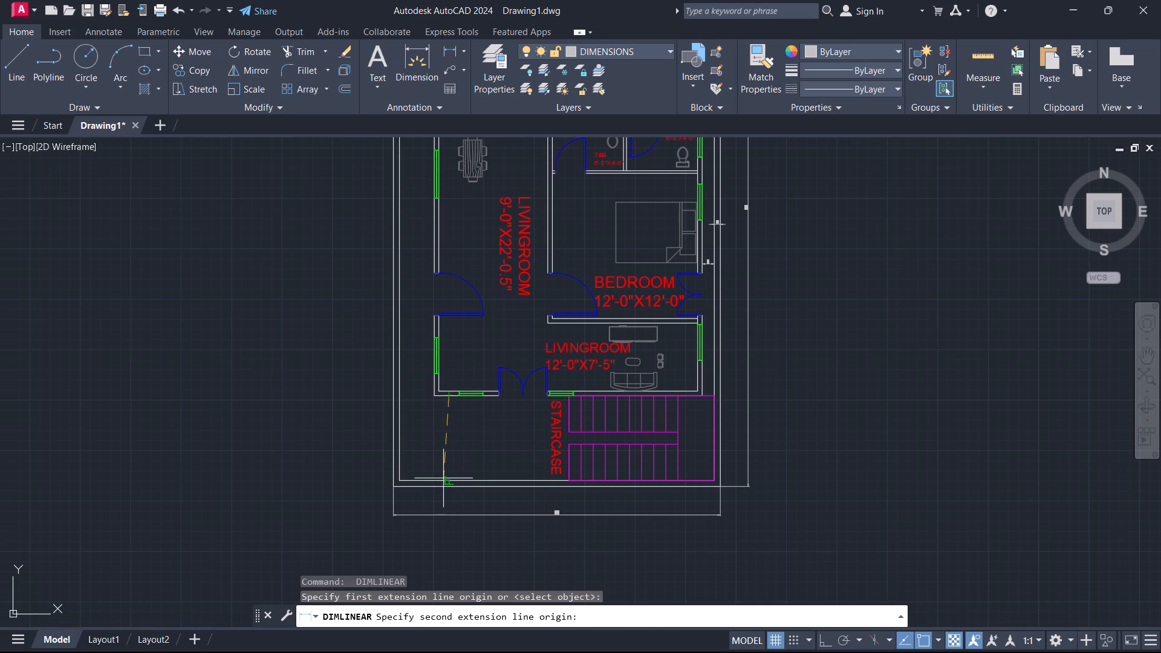
{"action": "key", "text": "F8"}
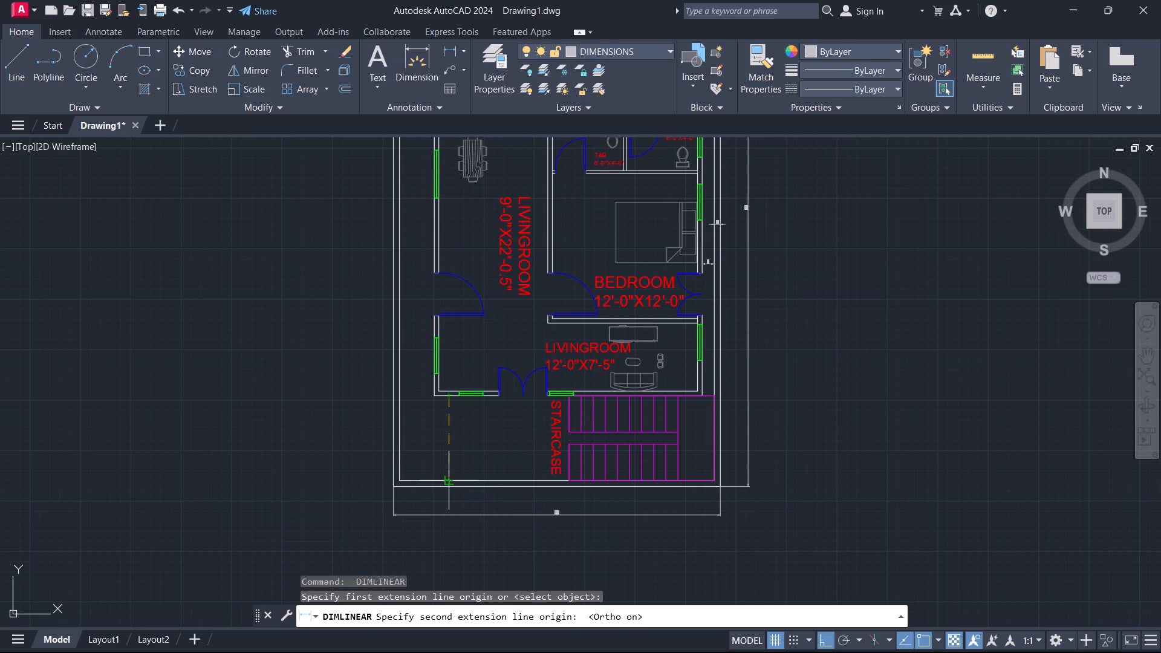
{"action": "left_click", "coordinate": [447, 478]}
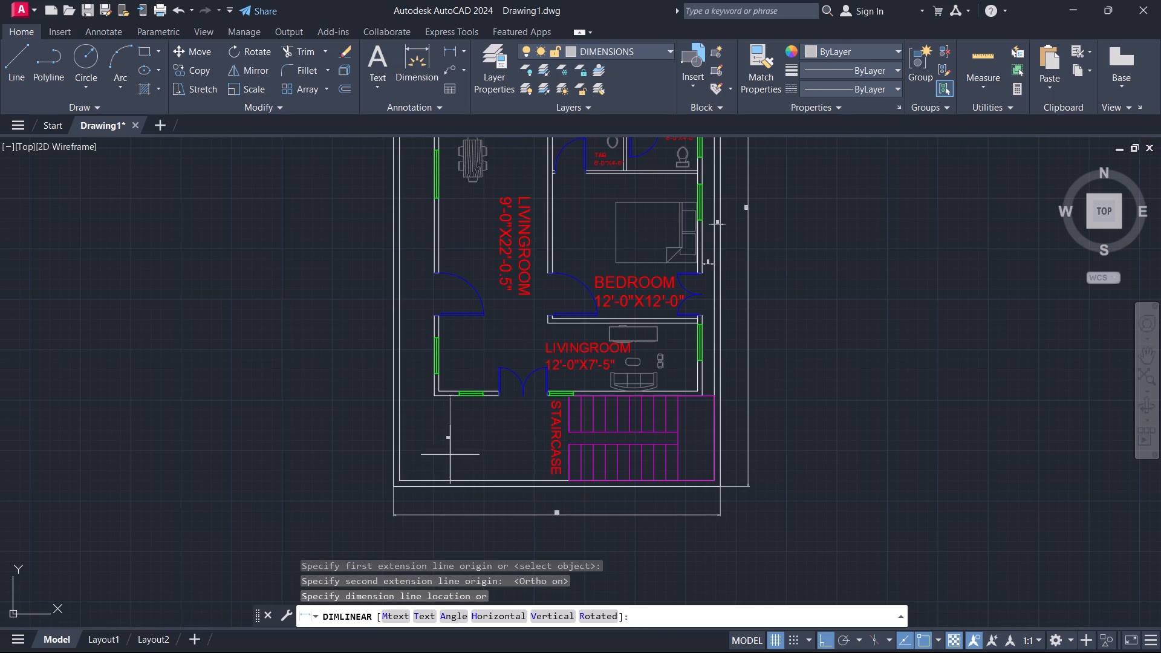
{"action": "scroll", "coordinate": [457, 427], "scroll_direction": "up", "scroll_amount": 2}
{"action": "left_click", "coordinate": [457, 427]}
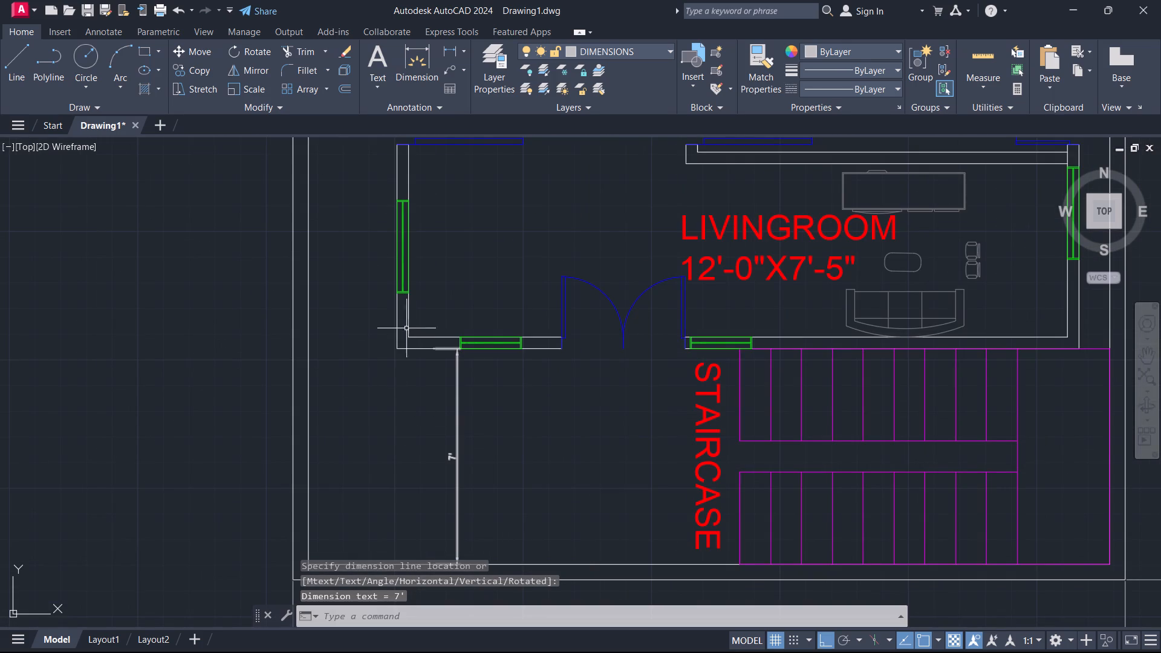
Add a horizontal linear dimension from the left-hand outer wall's inner face to the staircase edge, placed just below the living room's front wall.
{"action": "left_click", "coordinate": [452, 50]}
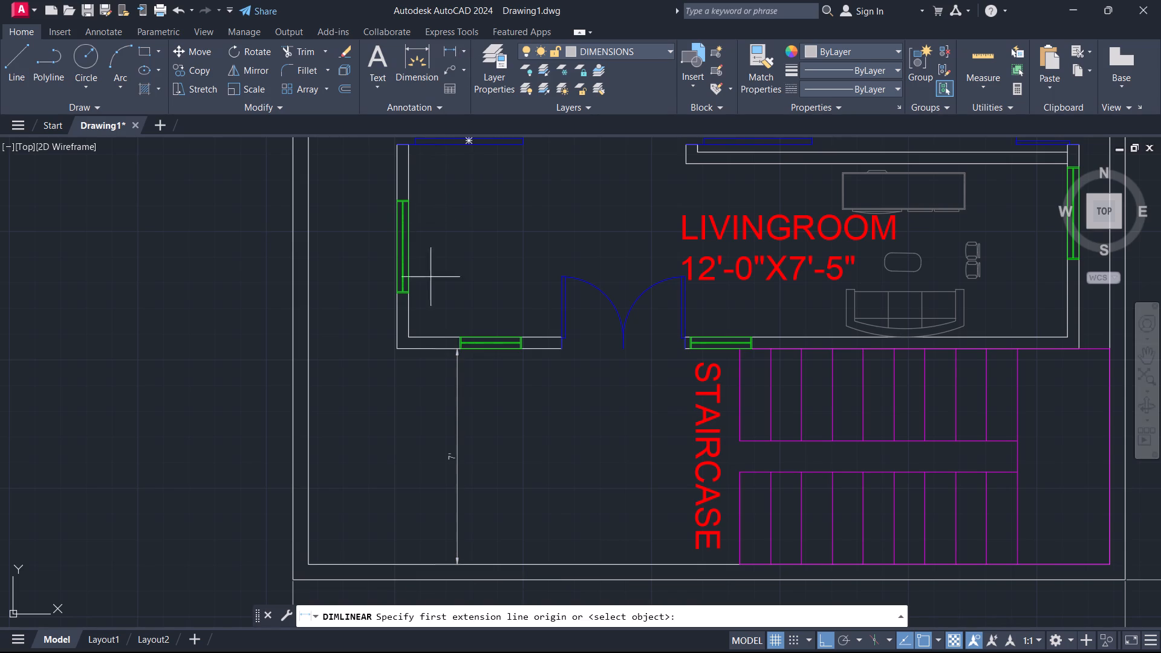
{"action": "left_click", "coordinate": [308, 404]}
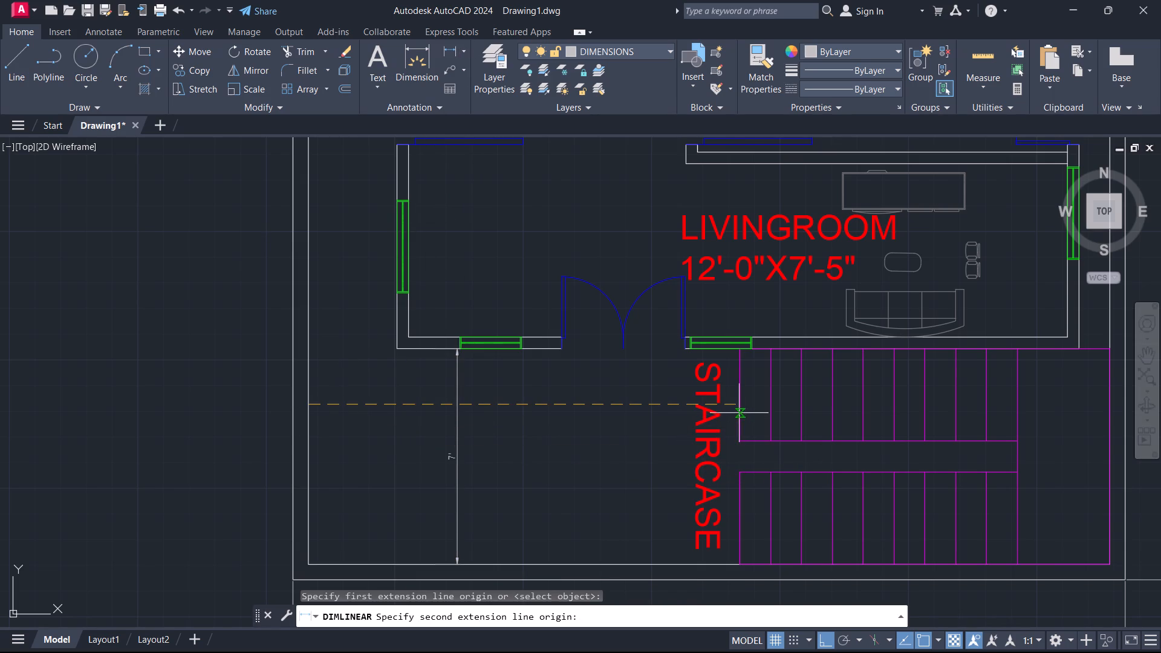
{"action": "left_click", "coordinate": [736, 405]}
{"action": "left_click", "coordinate": [727, 391]}
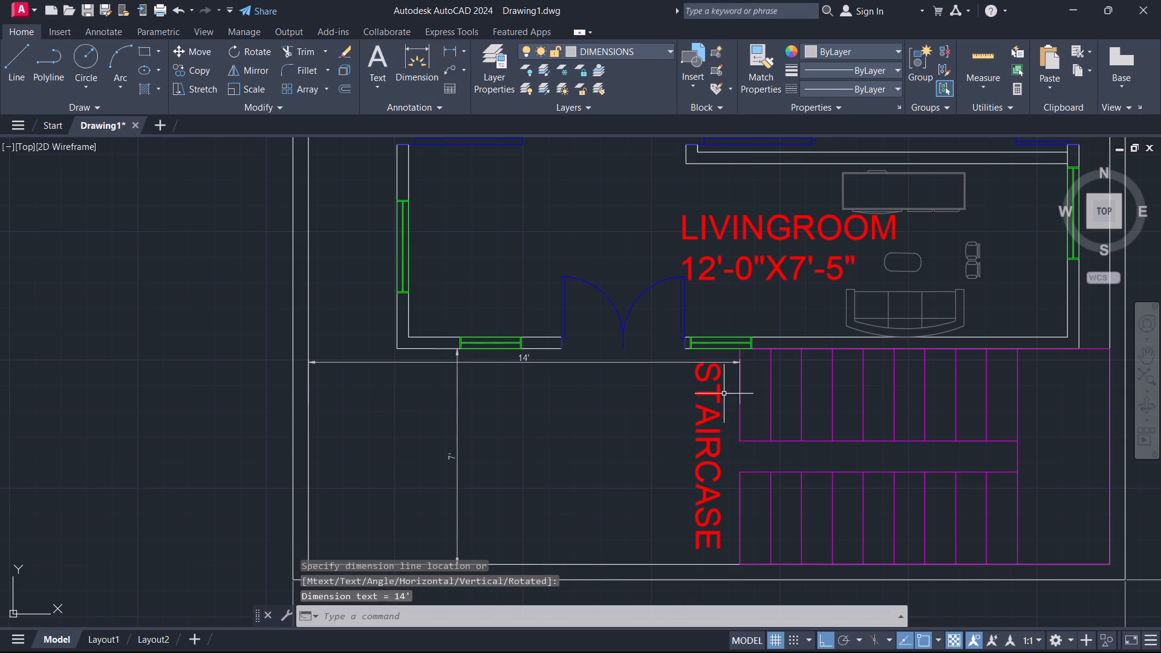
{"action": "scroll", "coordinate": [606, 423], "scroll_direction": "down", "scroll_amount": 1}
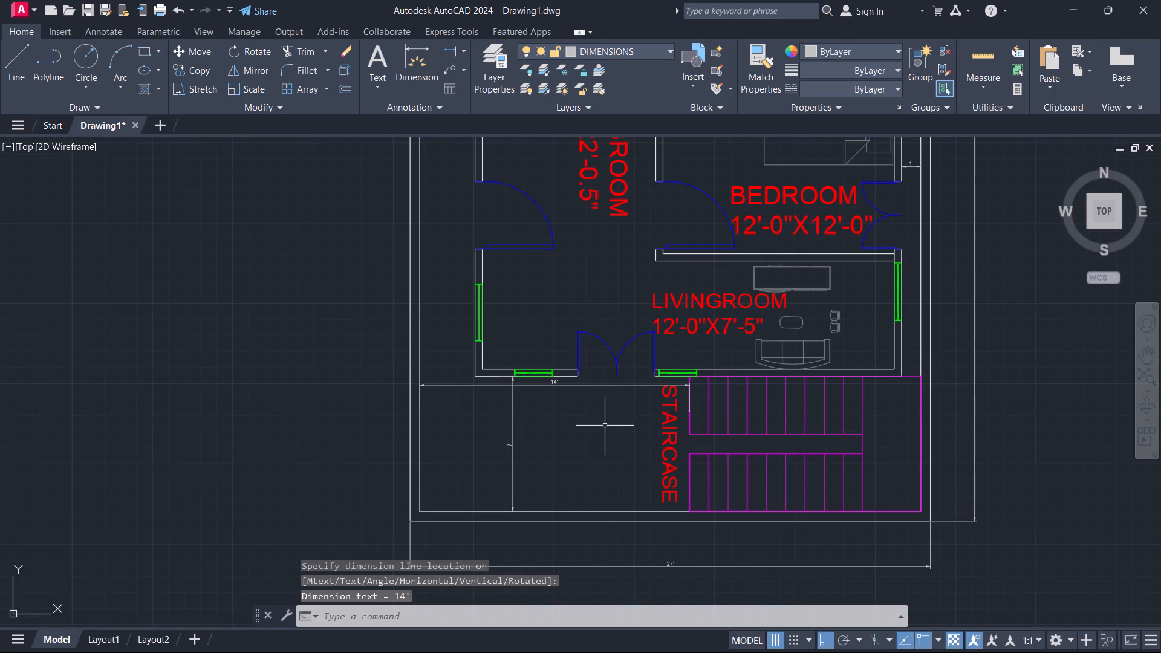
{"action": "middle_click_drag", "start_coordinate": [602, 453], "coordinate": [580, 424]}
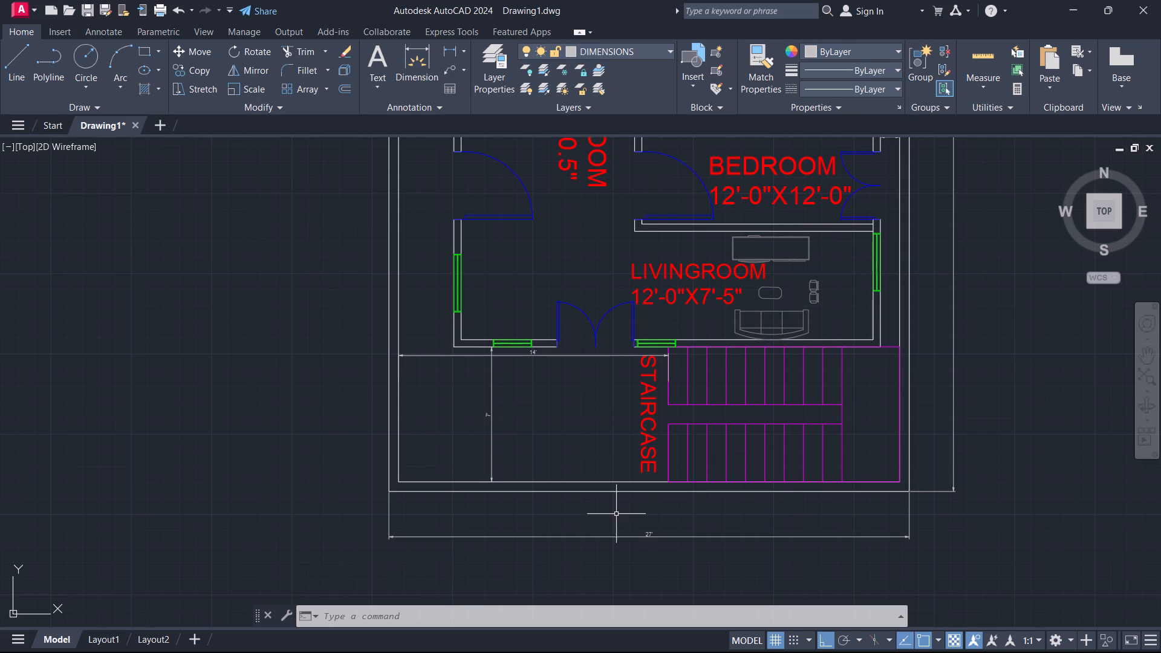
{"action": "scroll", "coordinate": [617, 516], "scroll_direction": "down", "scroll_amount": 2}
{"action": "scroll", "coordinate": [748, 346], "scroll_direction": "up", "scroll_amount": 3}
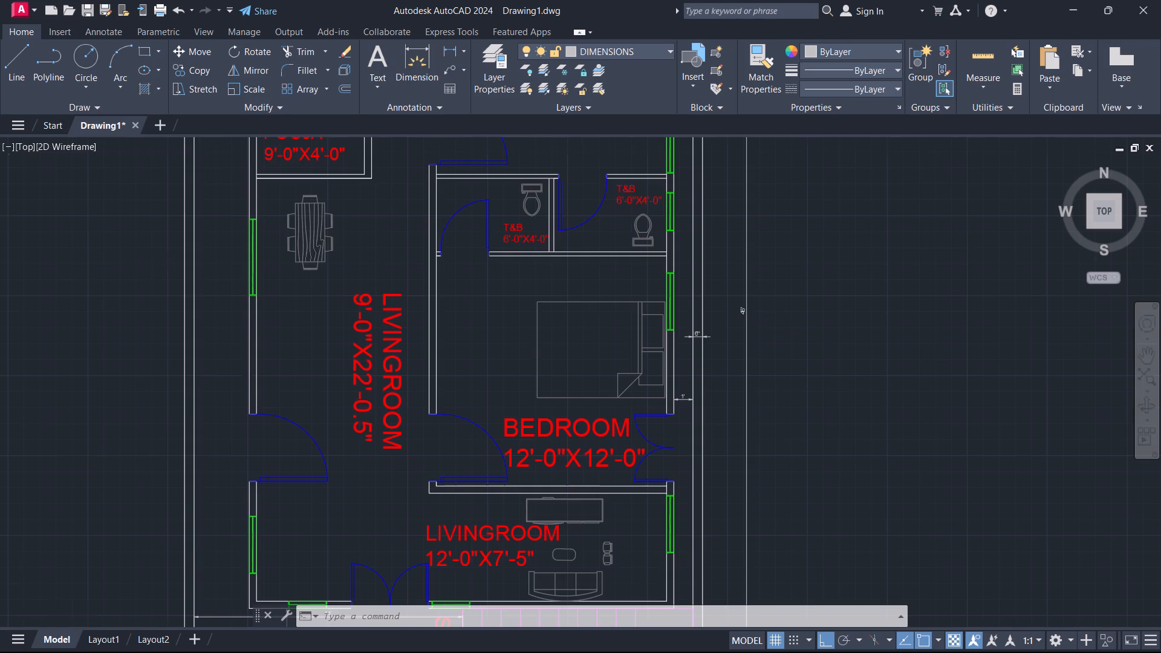
Examine the dimensions placed around the whole floor plan, including the right-hand side, front open area and staircase.
{"action": "scroll", "coordinate": [755, 315], "scroll_direction": "up", "scroll_amount": 2}
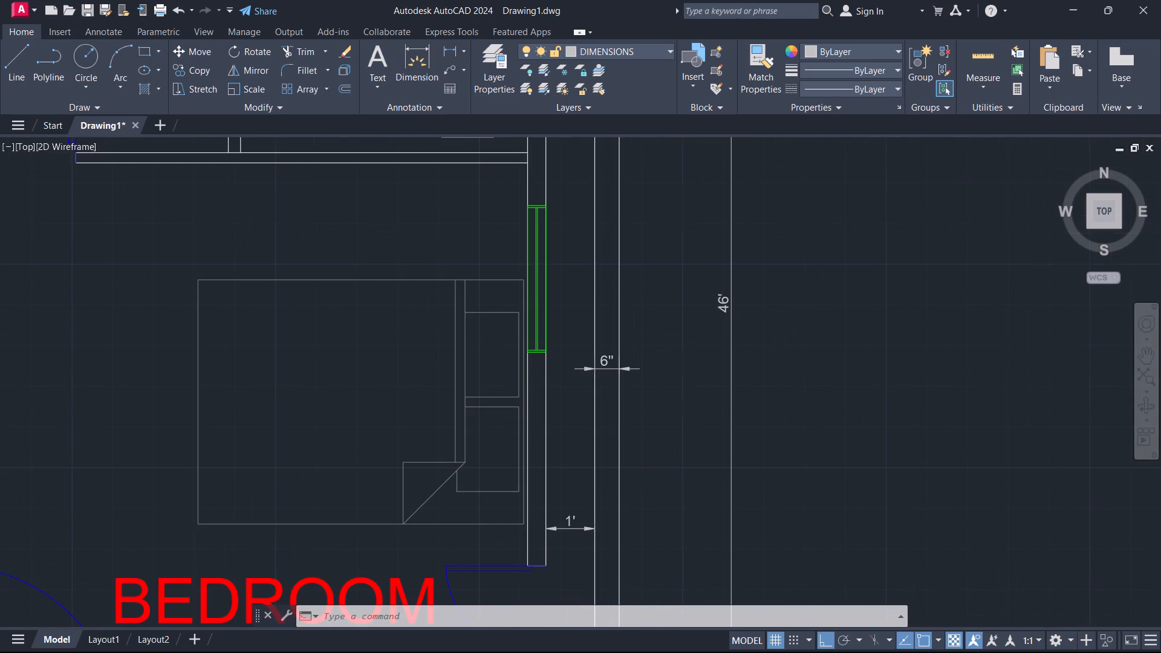
{"action": "scroll", "coordinate": [759, 316], "scroll_direction": "down", "scroll_amount": 1}
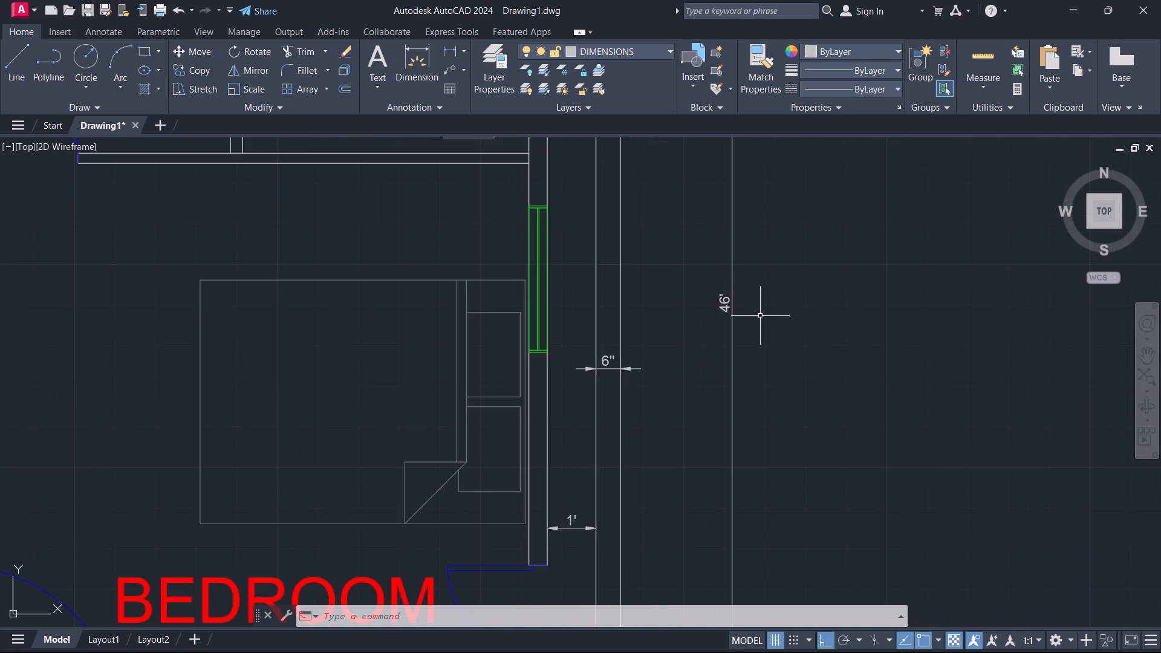
{"action": "scroll", "coordinate": [760, 316], "scroll_direction": "down", "scroll_amount": 2}
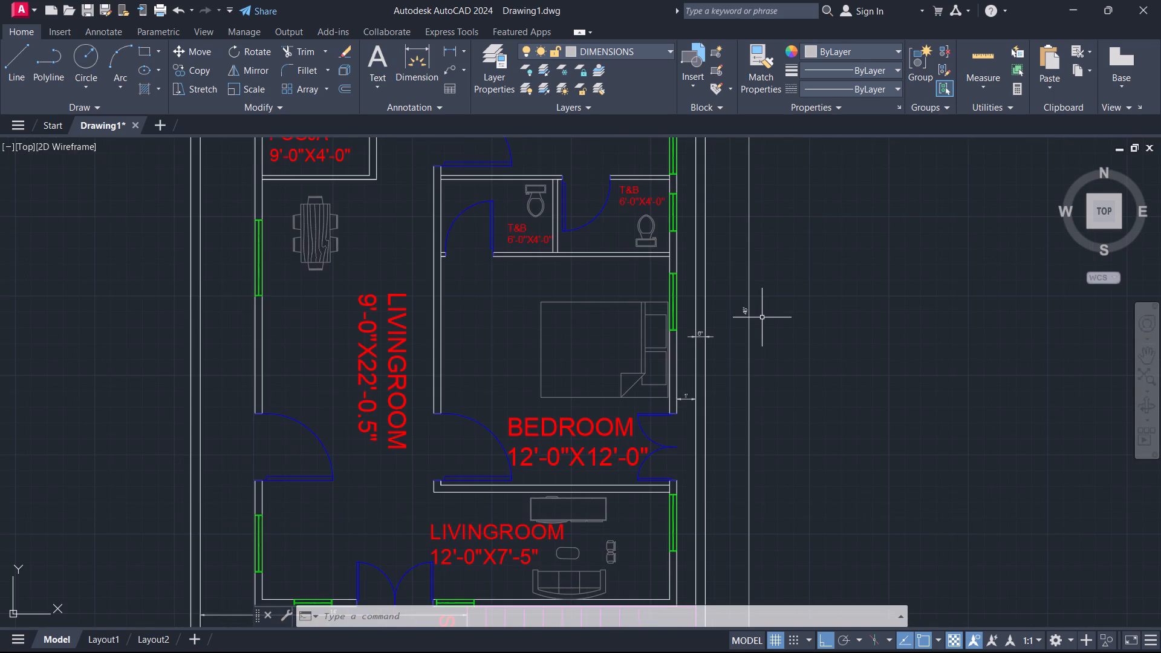
{"action": "scroll", "coordinate": [762, 317], "scroll_direction": "down", "scroll_amount": 1}
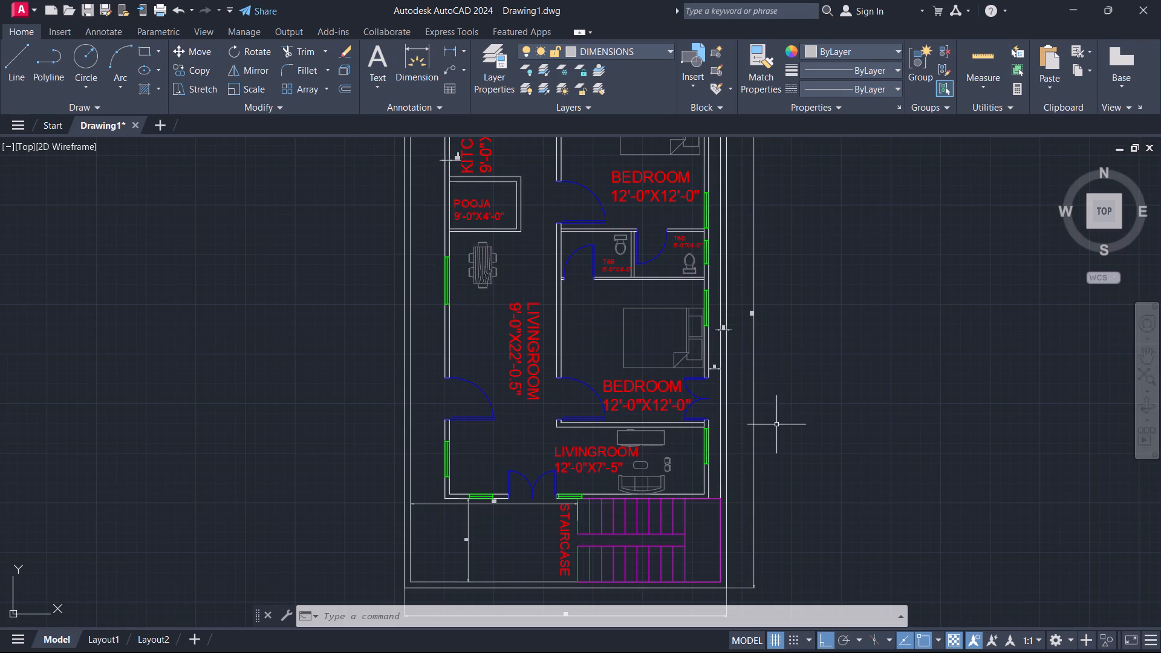
{"action": "middle_click_drag", "start_coordinate": [776, 425], "coordinate": [780, 311]}
{"action": "scroll", "coordinate": [655, 490], "scroll_direction": "up", "scroll_amount": 2}
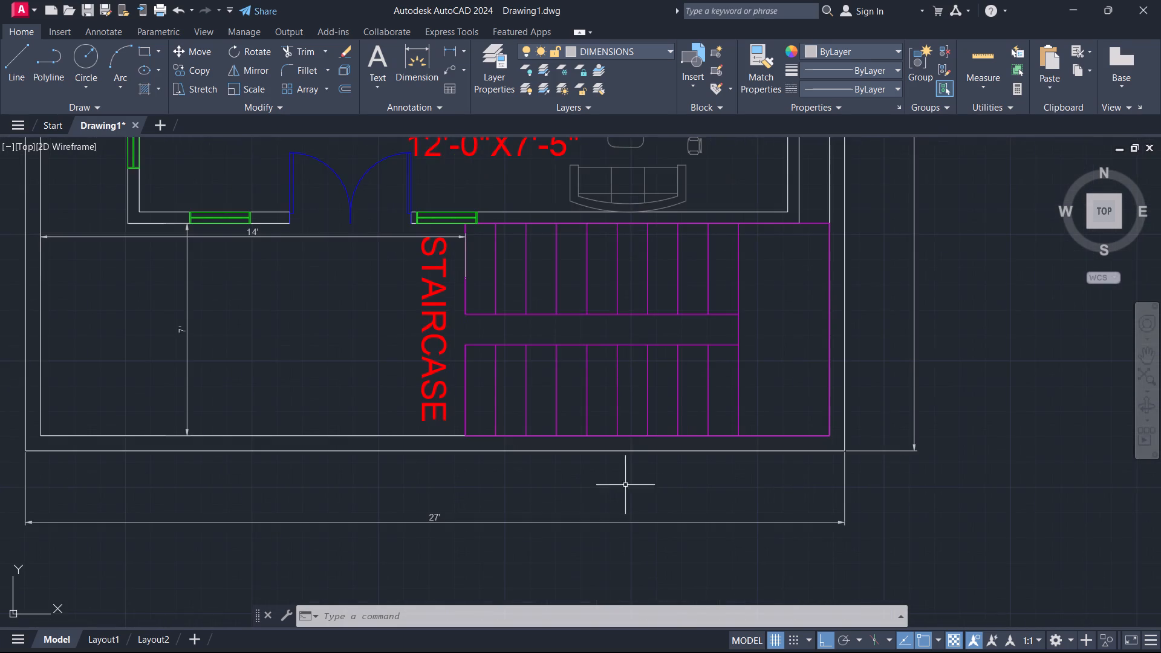
{"action": "middle_click_drag", "start_coordinate": [619, 490], "coordinate": [621, 535]}
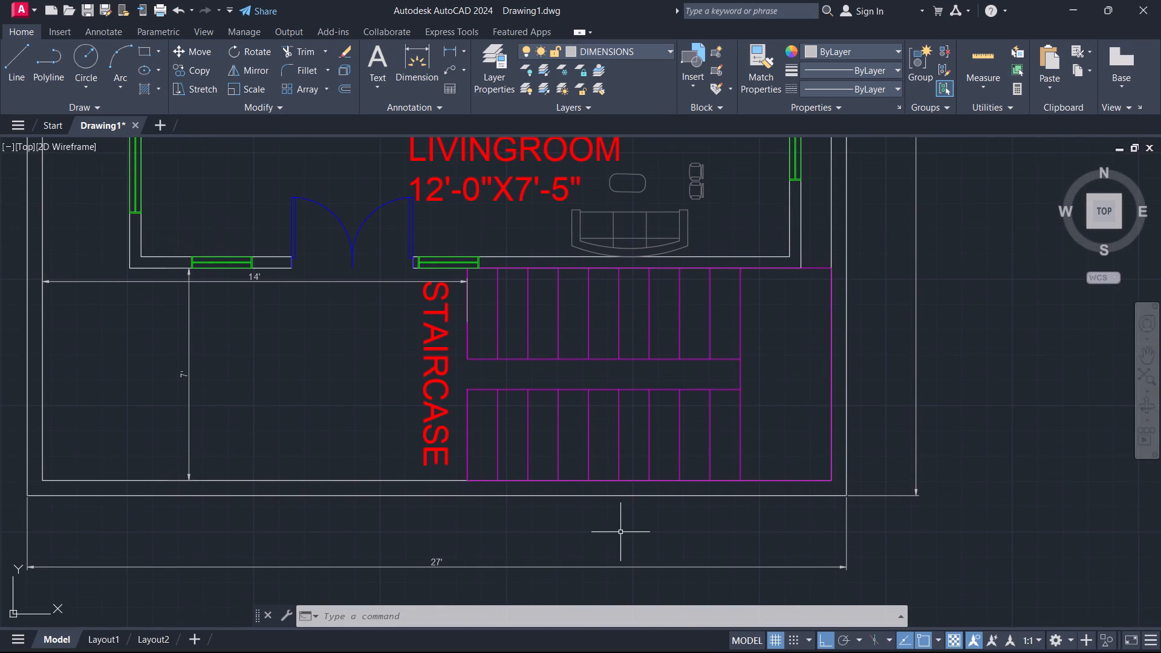
{"action": "scroll", "coordinate": [620, 526], "scroll_direction": "down", "scroll_amount": 1}
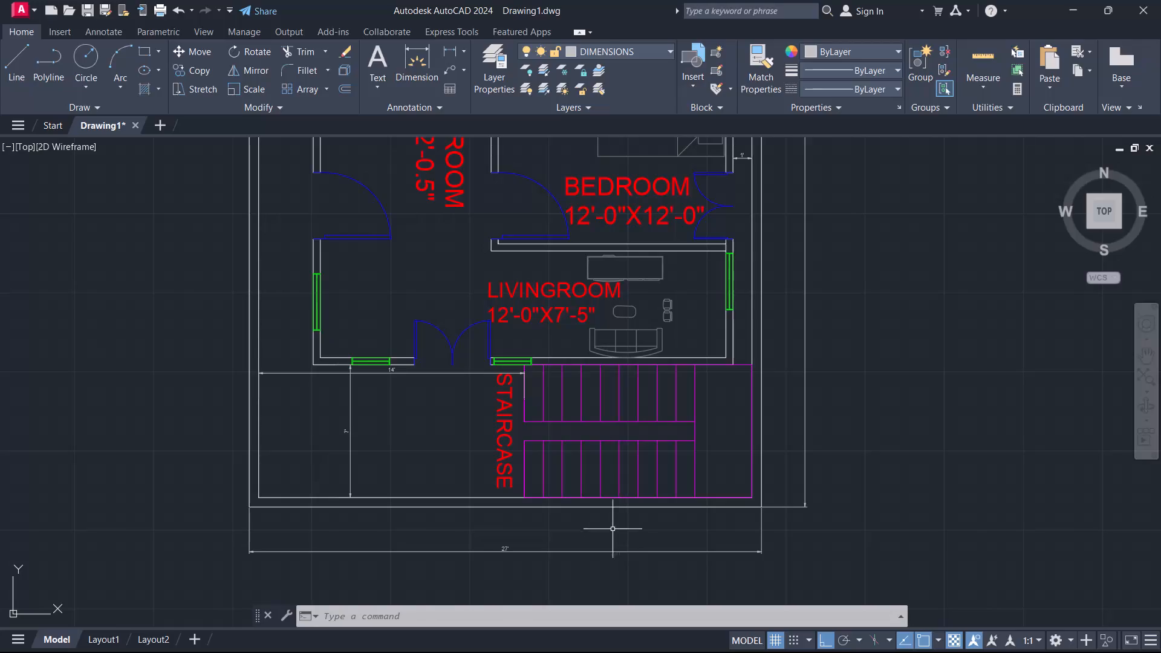
{"action": "scroll", "coordinate": [611, 539], "scroll_direction": "down", "scroll_amount": 1}
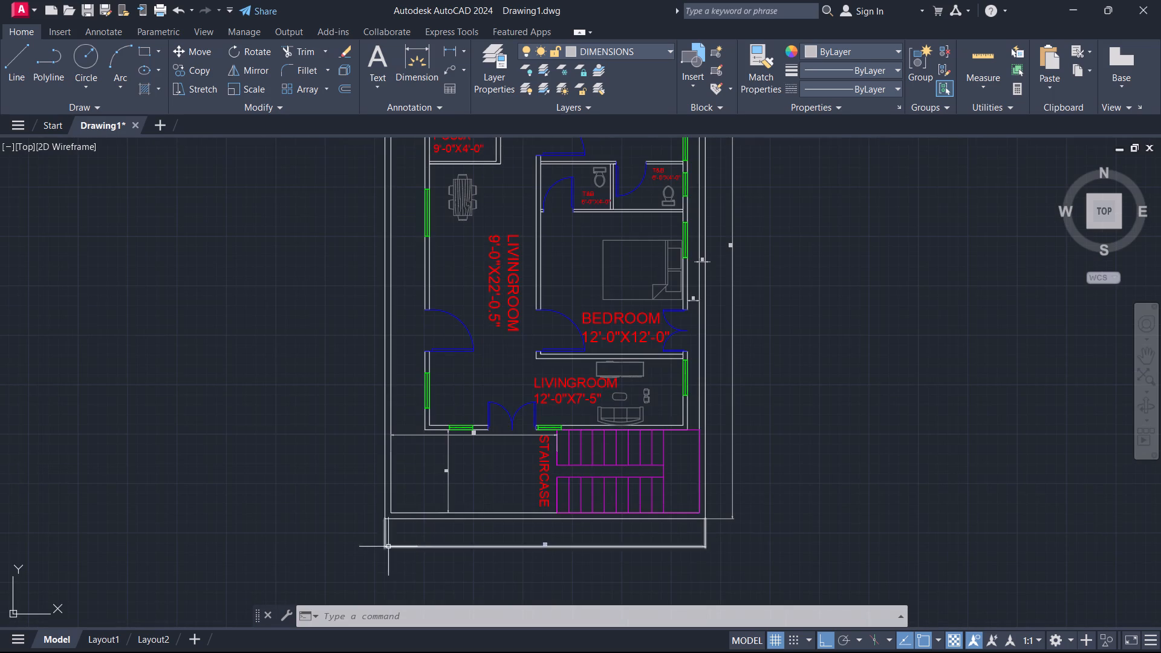
{"action": "scroll", "coordinate": [510, 374], "scroll_direction": "down", "scroll_amount": 1}
{"action": "middle_click_drag", "start_coordinate": [504, 371], "coordinate": [480, 437]}
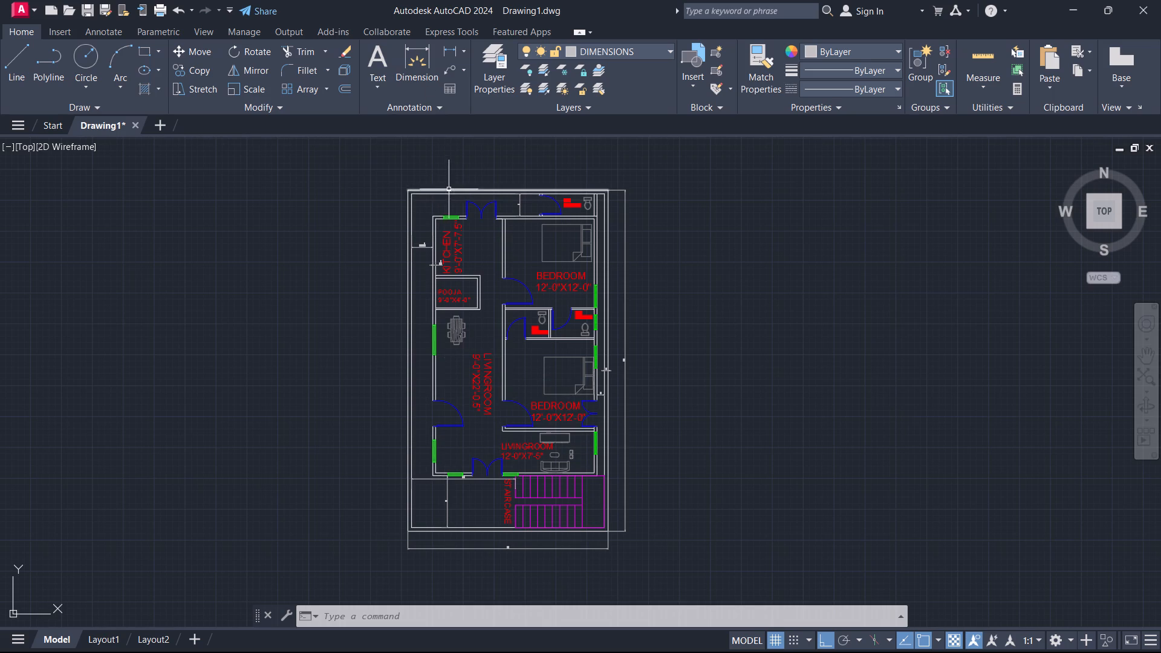
{"action": "scroll", "coordinate": [449, 189], "scroll_direction": "up", "scroll_amount": 1}
{"action": "scroll", "coordinate": [450, 186], "scroll_direction": "down", "scroll_amount": 1}
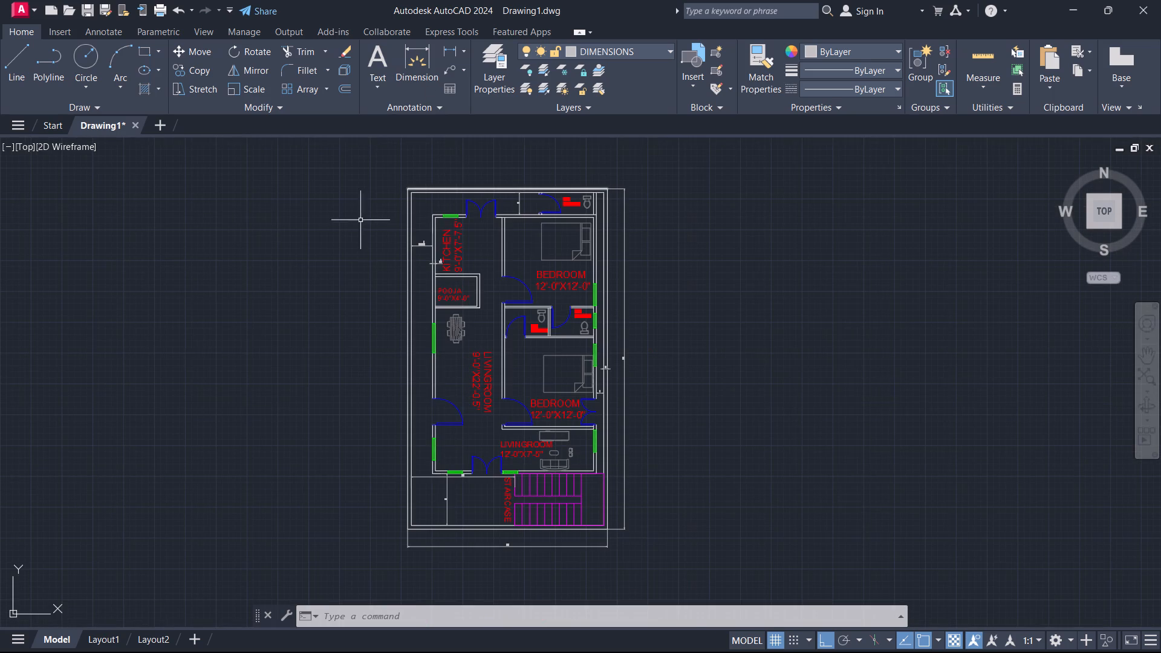
{"action": "middle_click_drag", "start_coordinate": [353, 300], "coordinate": [383, 284]}
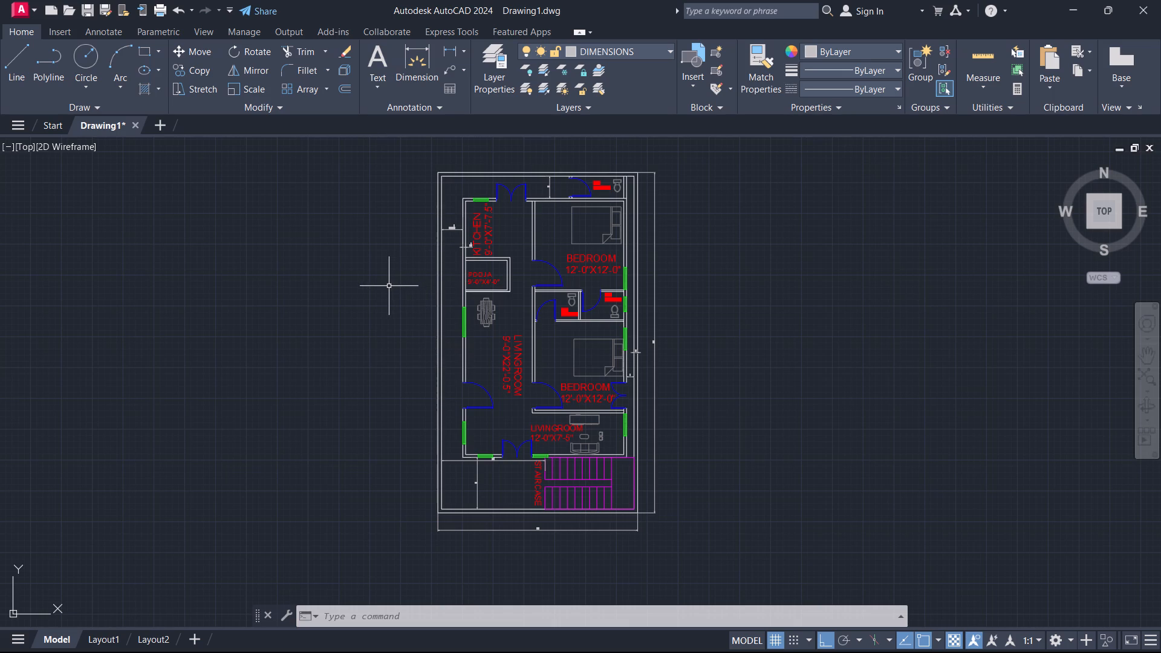
{"action": "middle_click_drag", "start_coordinate": [389, 286], "coordinate": [430, 289]}
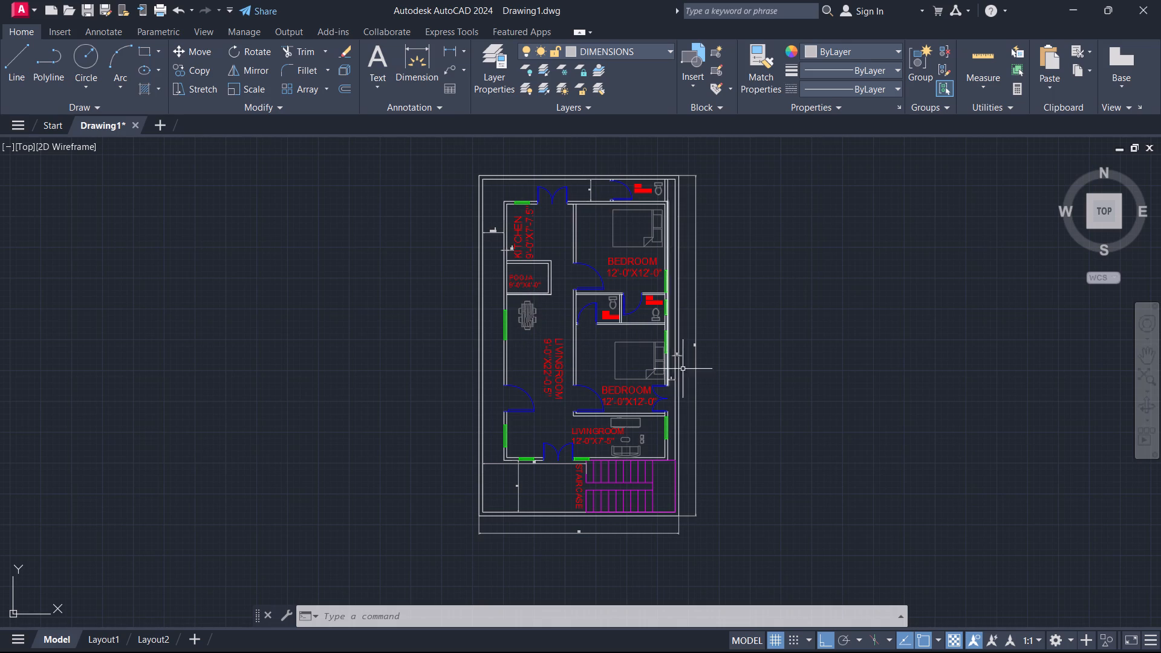
{"action": "scroll", "coordinate": [673, 385], "scroll_direction": "up", "scroll_amount": 1}
{"action": "scroll", "coordinate": [780, 414], "scroll_direction": "down", "scroll_amount": 2}
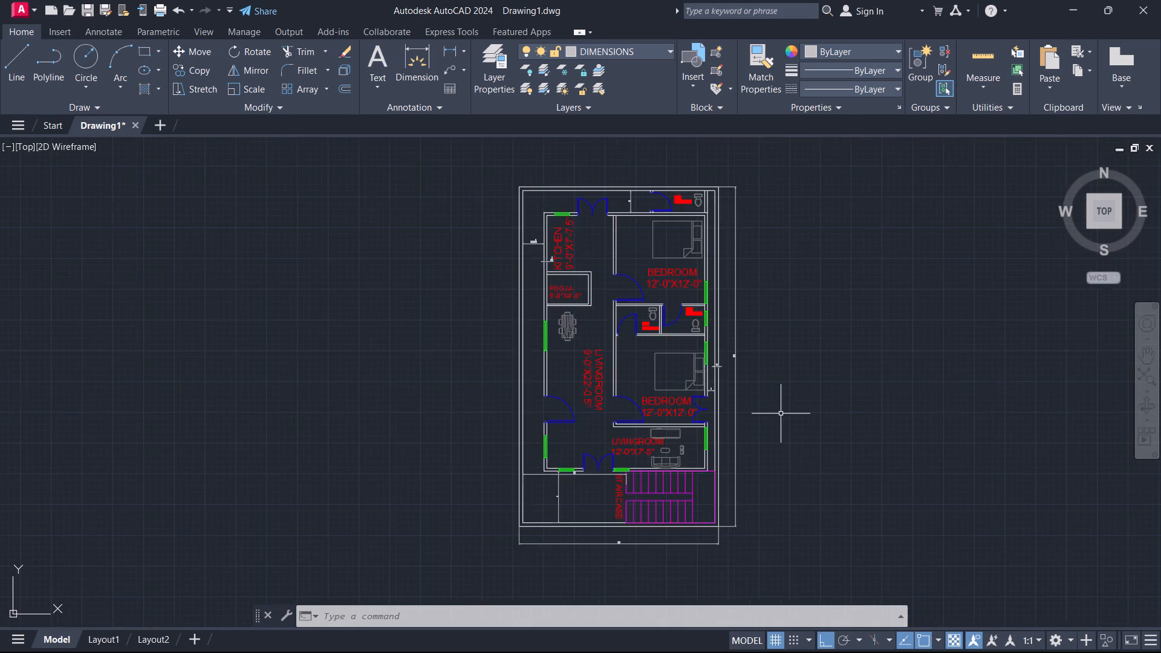
{"action": "scroll", "coordinate": [812, 414], "scroll_direction": "up", "scroll_amount": 1}
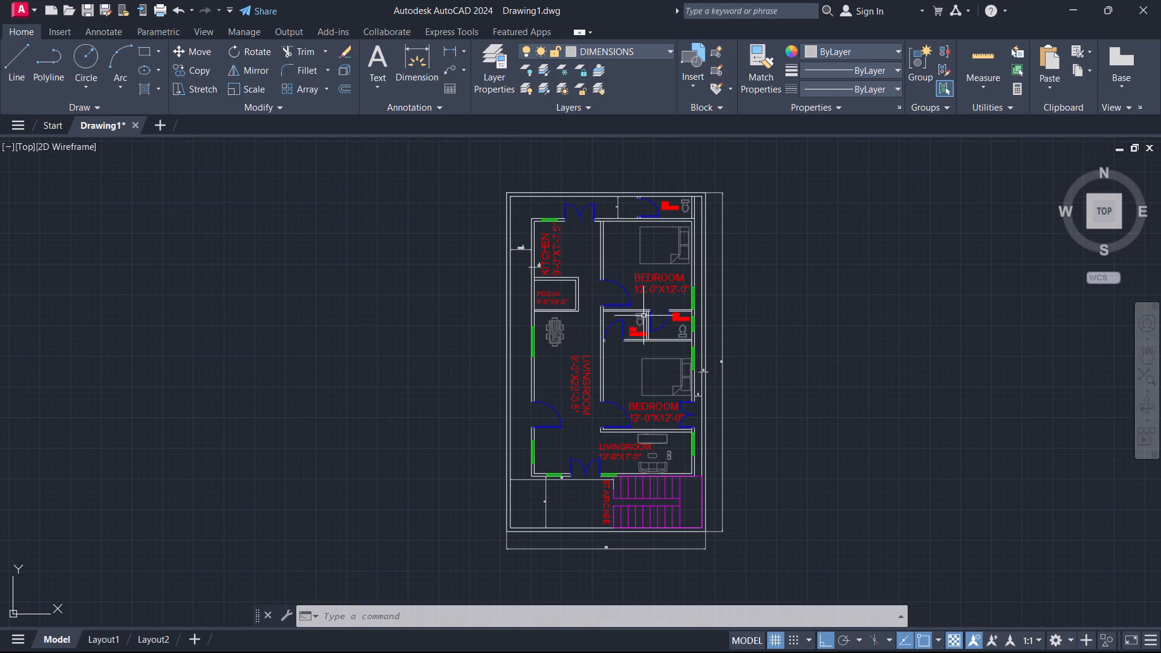
{"action": "scroll", "coordinate": [640, 340], "scroll_direction": "up", "scroll_amount": 2}
{"action": "scroll", "coordinate": [663, 347], "scroll_direction": "down", "scroll_amount": 2}
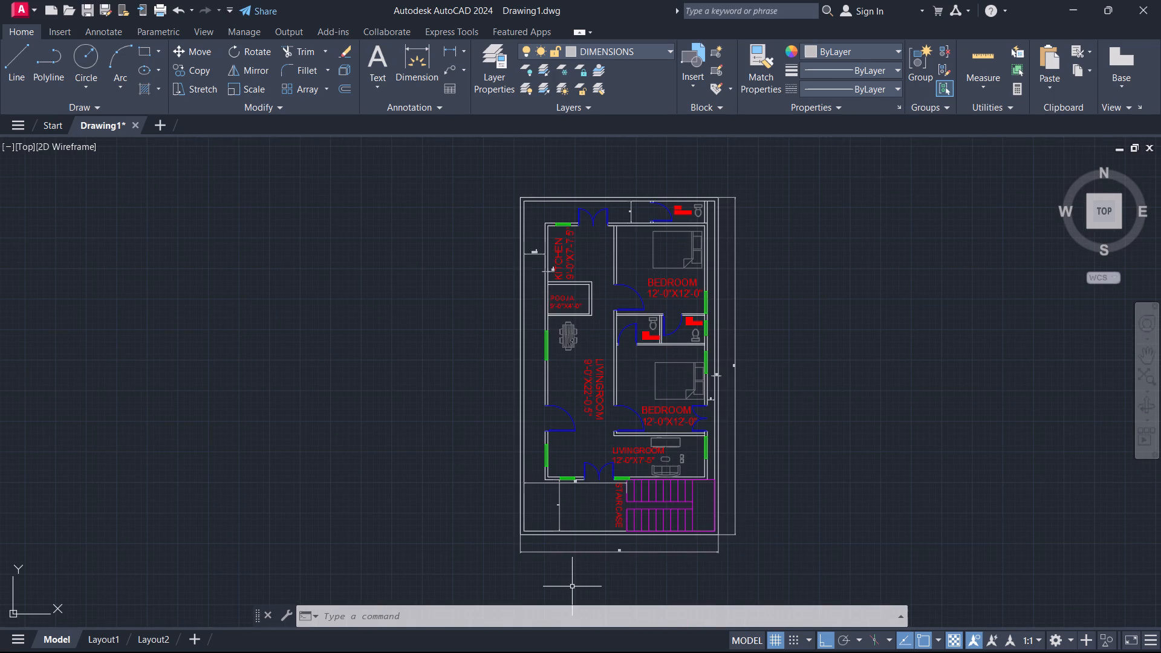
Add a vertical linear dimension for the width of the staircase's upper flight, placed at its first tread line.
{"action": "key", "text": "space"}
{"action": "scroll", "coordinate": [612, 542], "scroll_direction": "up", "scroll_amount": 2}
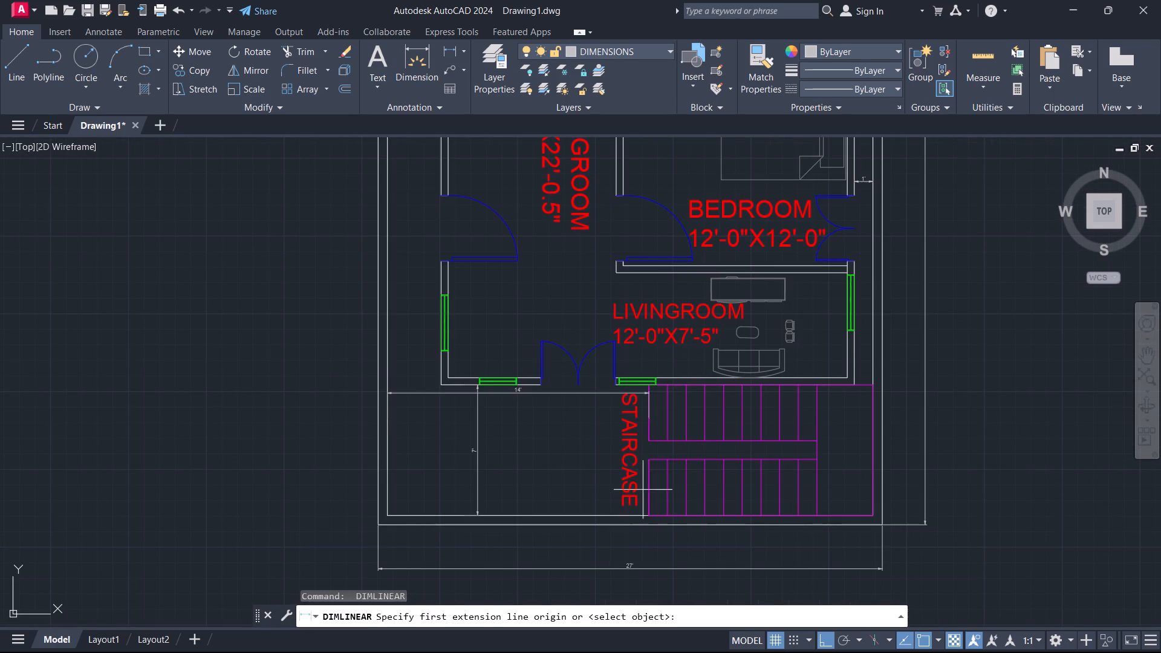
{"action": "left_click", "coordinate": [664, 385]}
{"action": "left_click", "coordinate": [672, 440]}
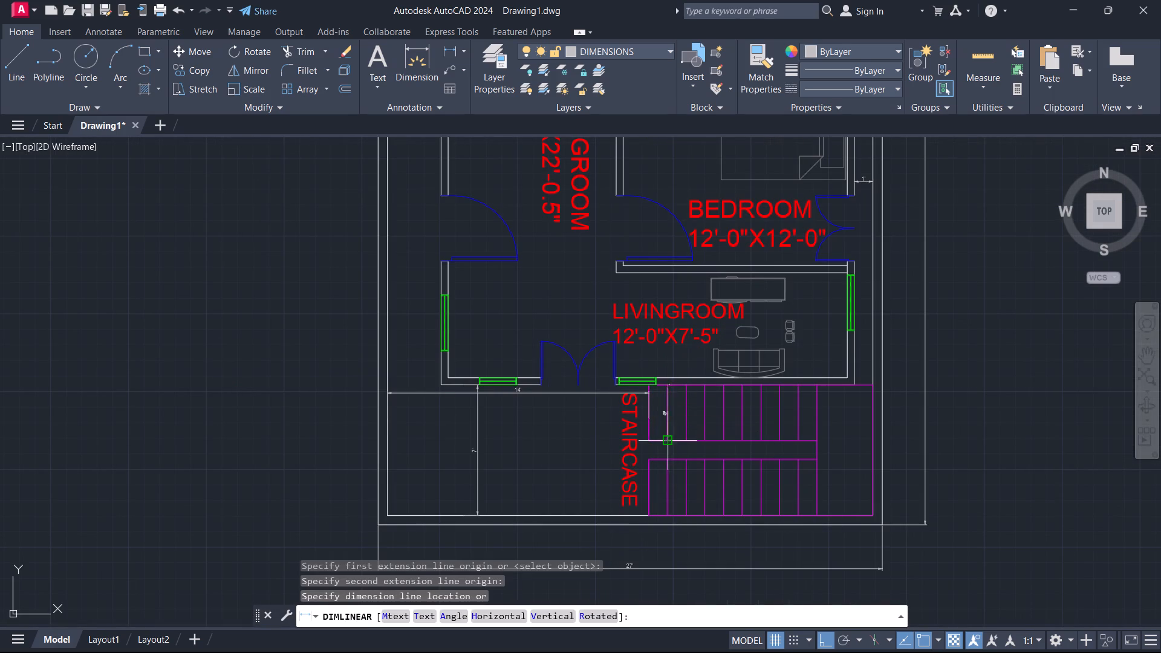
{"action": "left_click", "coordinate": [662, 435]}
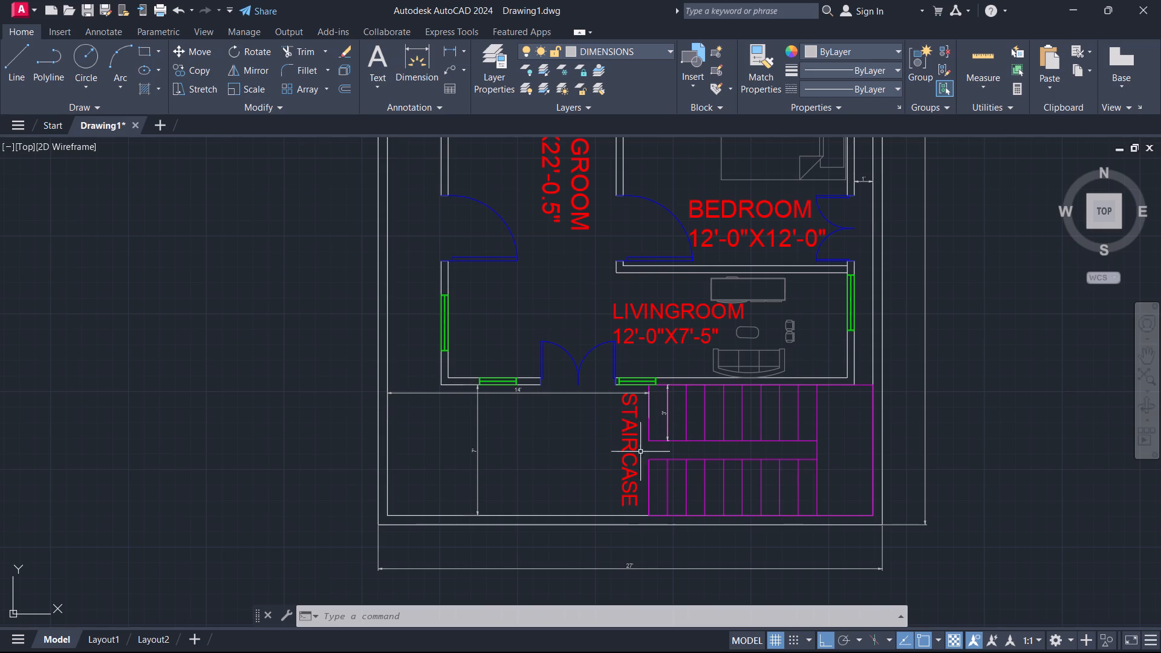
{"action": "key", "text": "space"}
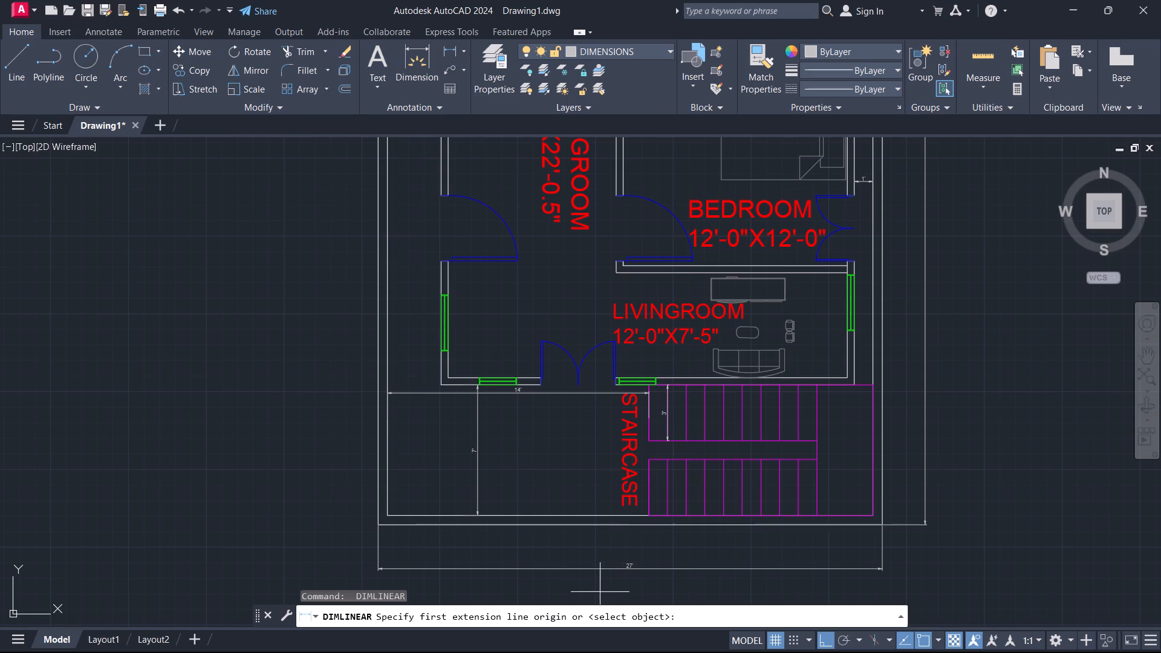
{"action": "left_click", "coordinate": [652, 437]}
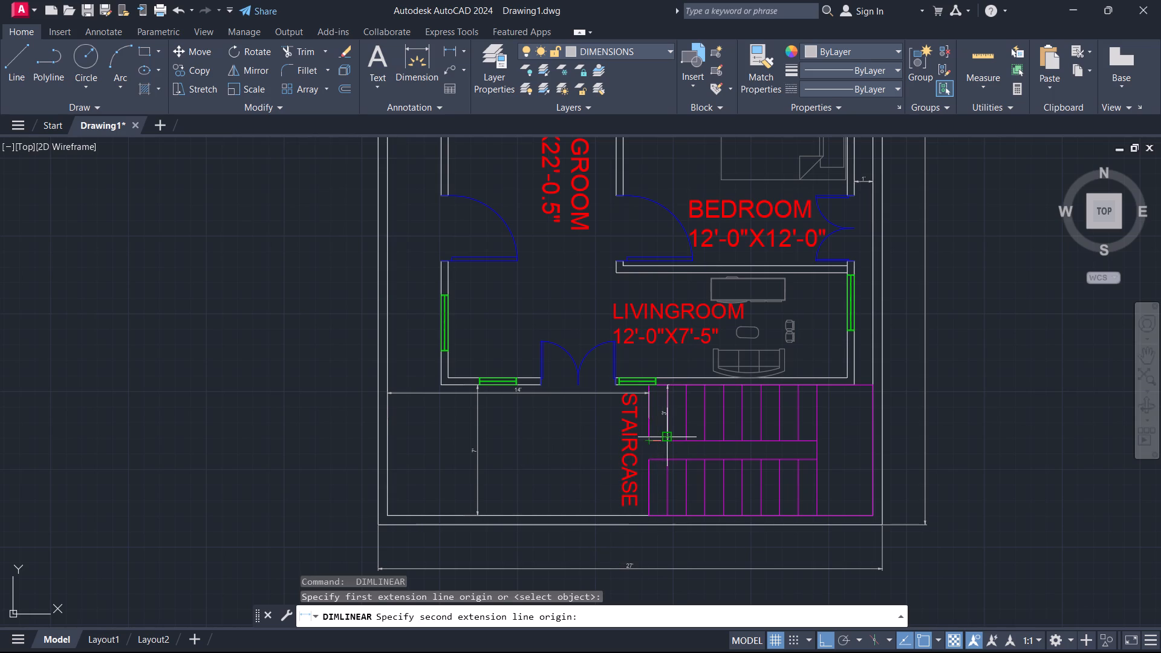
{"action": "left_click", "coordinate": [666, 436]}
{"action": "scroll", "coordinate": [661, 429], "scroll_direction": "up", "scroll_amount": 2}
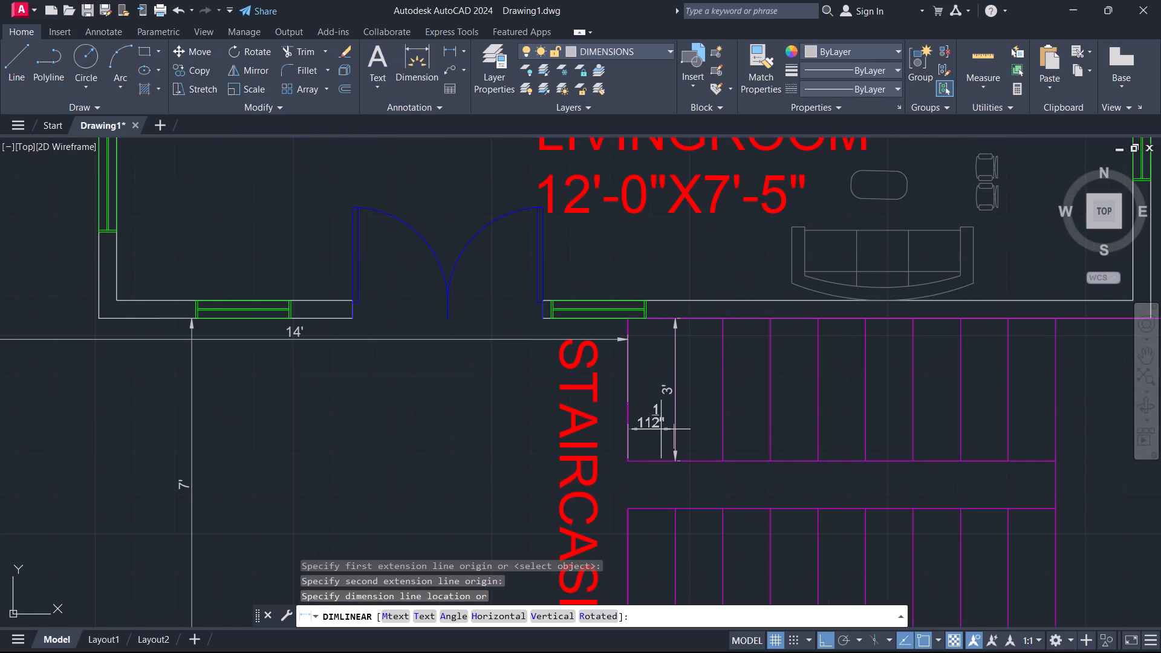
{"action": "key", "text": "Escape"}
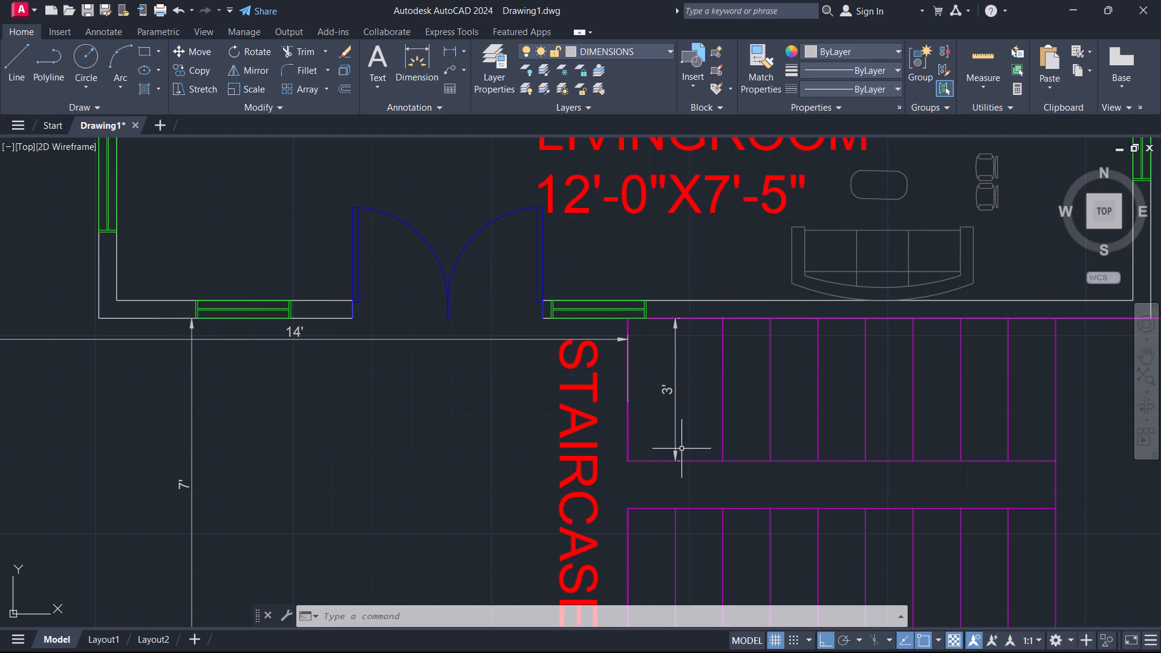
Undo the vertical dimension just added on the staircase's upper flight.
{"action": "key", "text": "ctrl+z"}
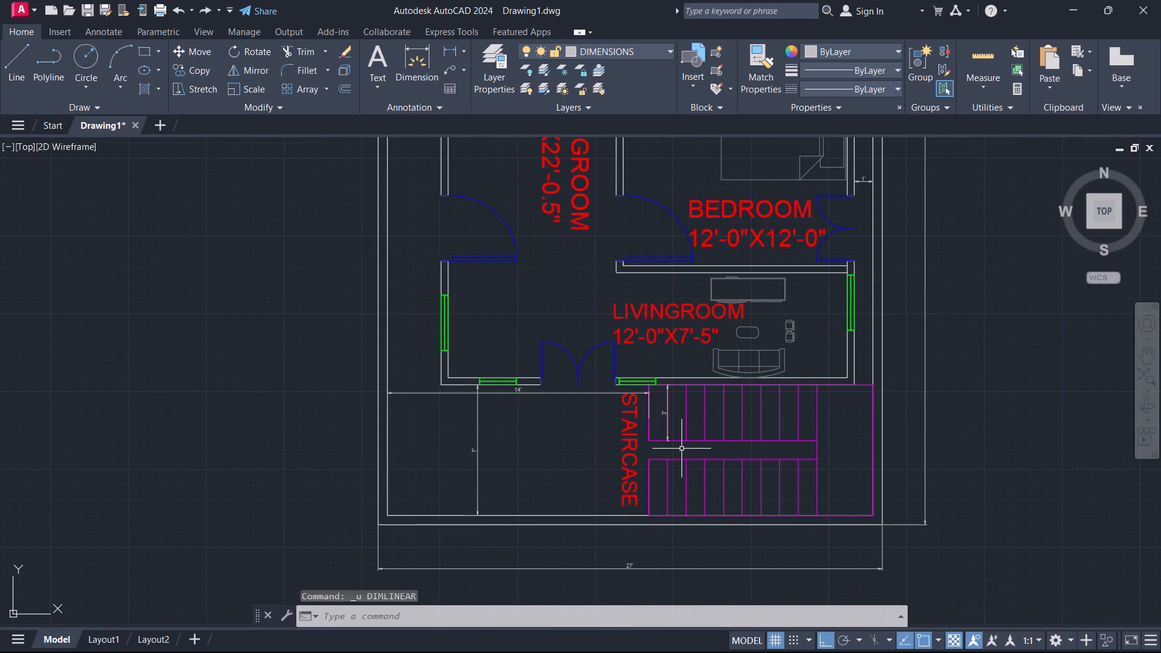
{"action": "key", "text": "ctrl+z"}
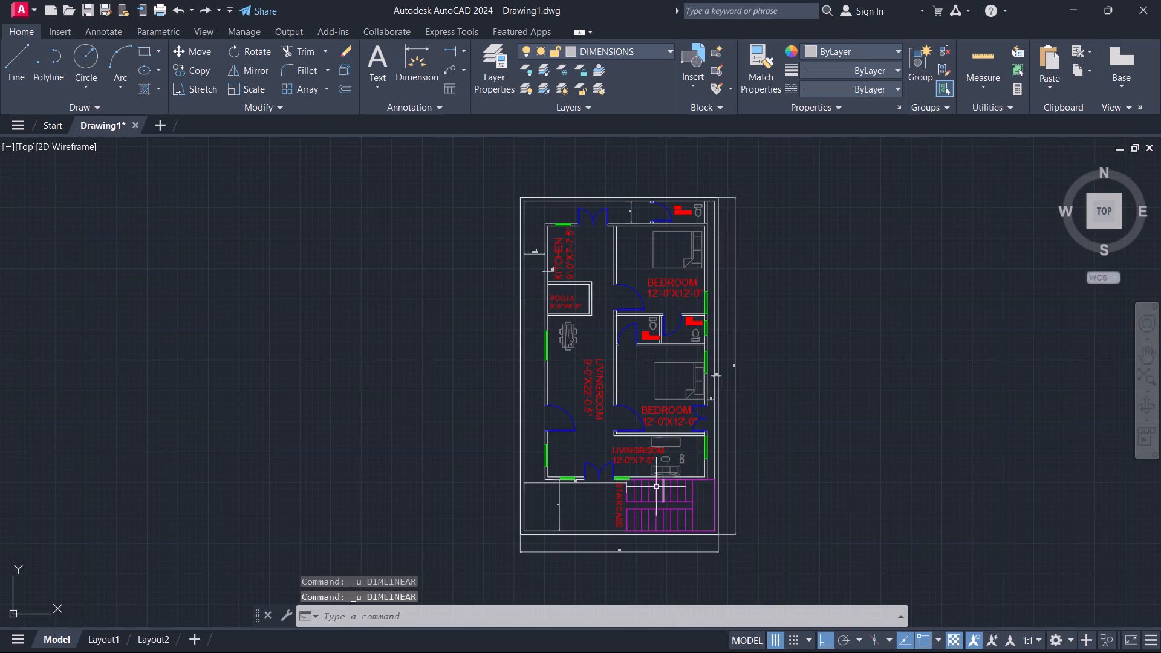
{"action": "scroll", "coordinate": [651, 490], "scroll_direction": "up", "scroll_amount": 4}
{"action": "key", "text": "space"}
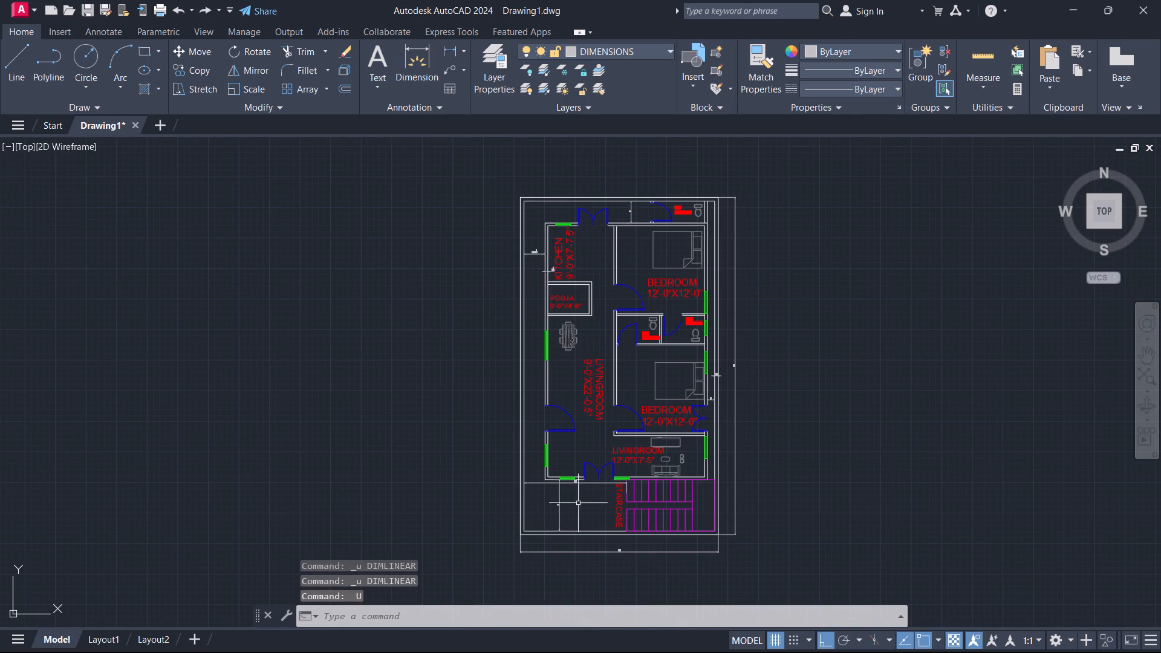
Add a horizontal linear dimension for the first tread of the staircase's upper flight, placed just above the flight's lower edge.
{"action": "scroll", "coordinate": [611, 510], "scroll_direction": "up", "scroll_amount": 4}
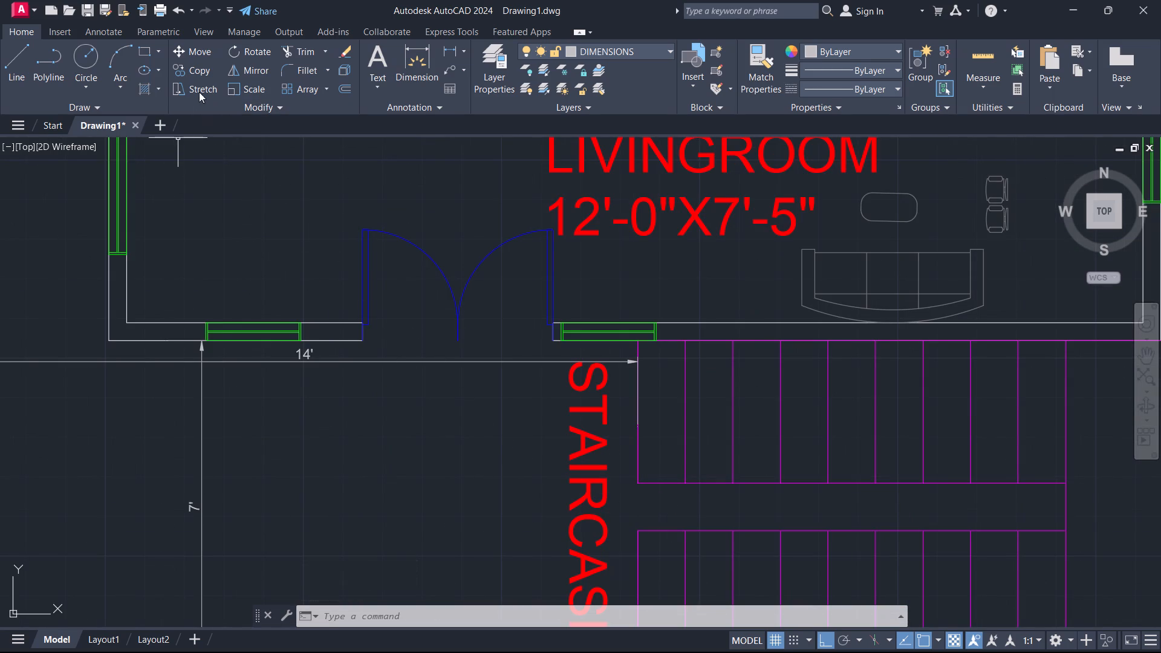
{"action": "left_click", "coordinate": [450, 52]}
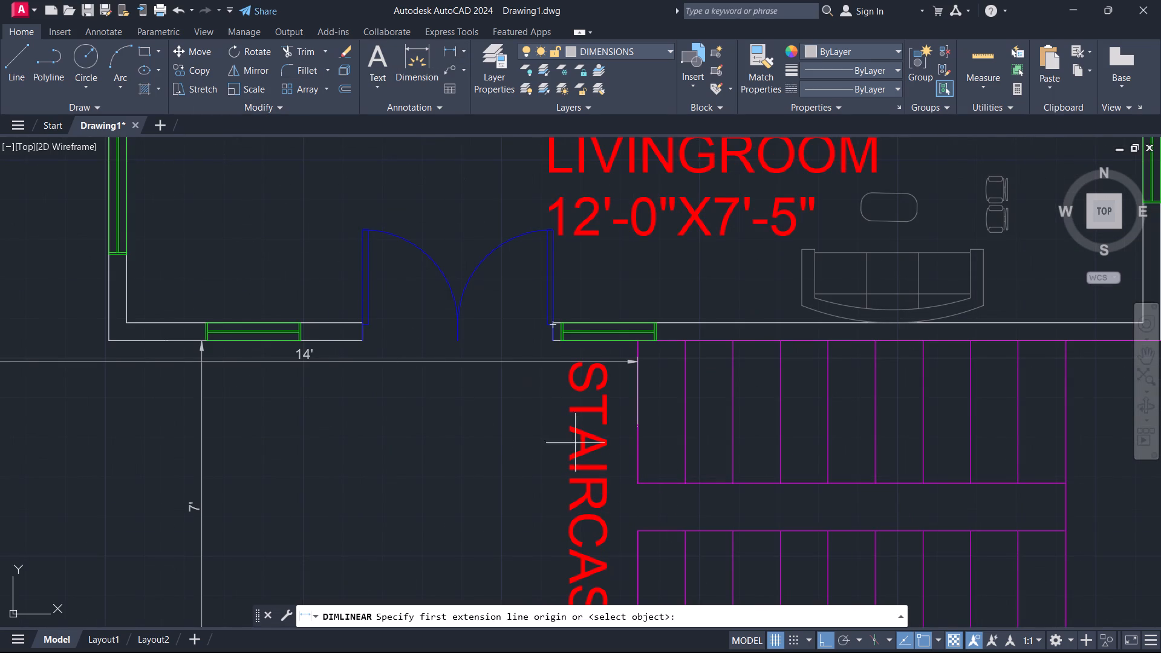
{"action": "left_click", "coordinate": [640, 481]}
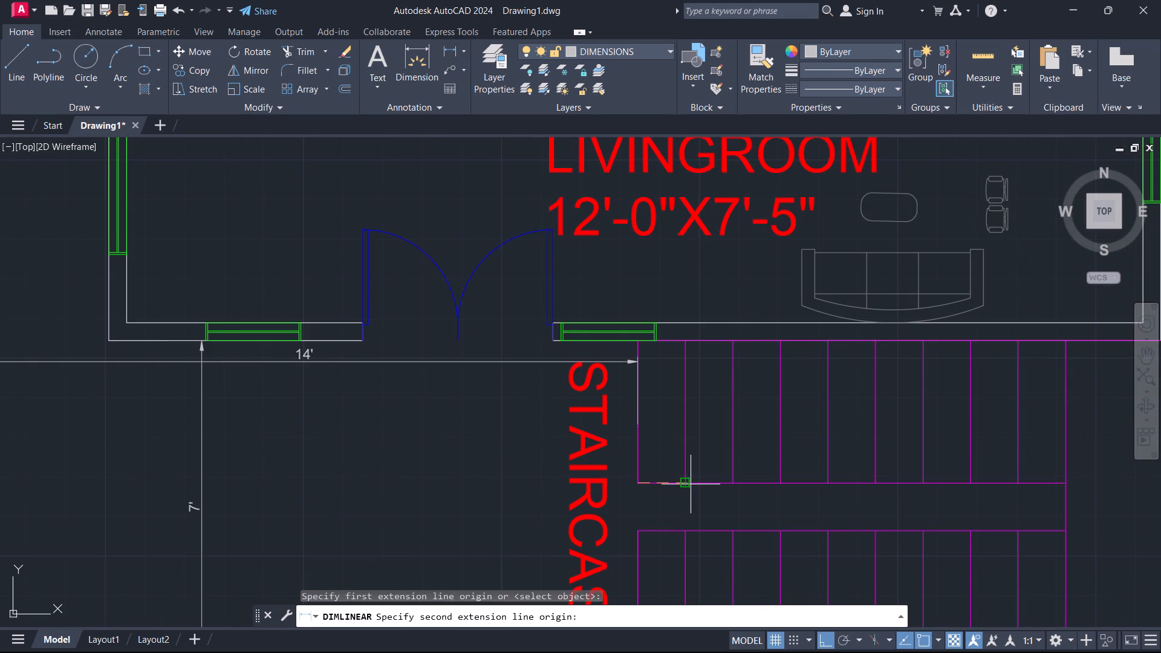
{"action": "left_click", "coordinate": [687, 485]}
{"action": "left_click", "coordinate": [675, 459]}
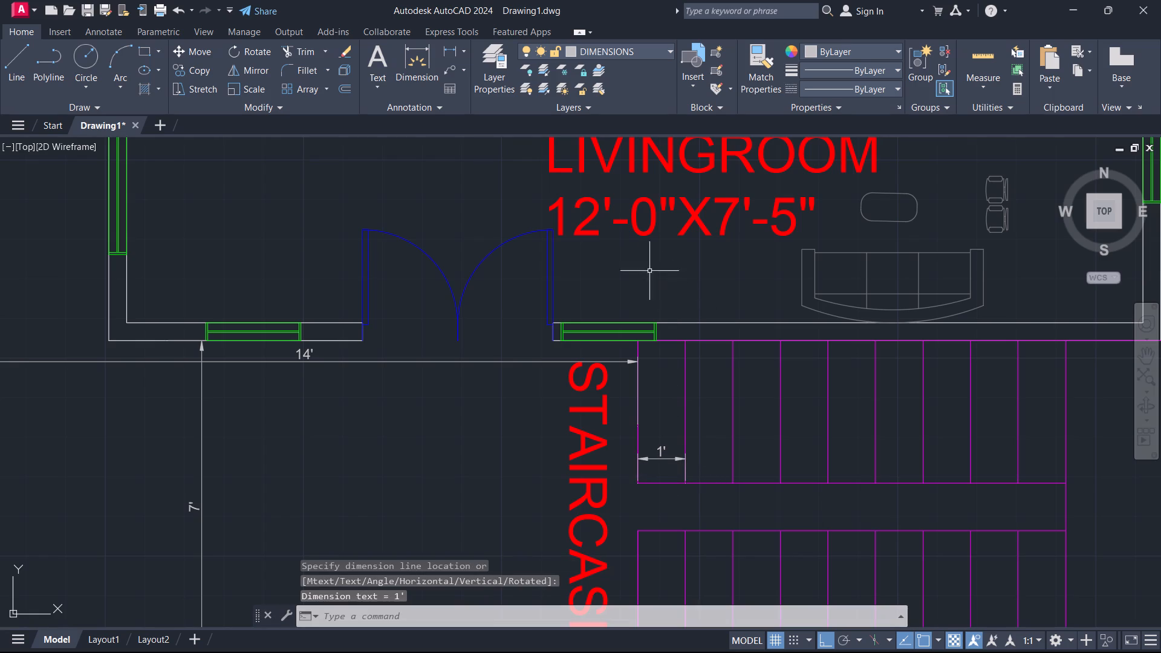
Add a vertical linear dimension for the width of the staircase's upper flight, placed inside the second tread.
{"action": "left_click", "coordinate": [449, 50]}
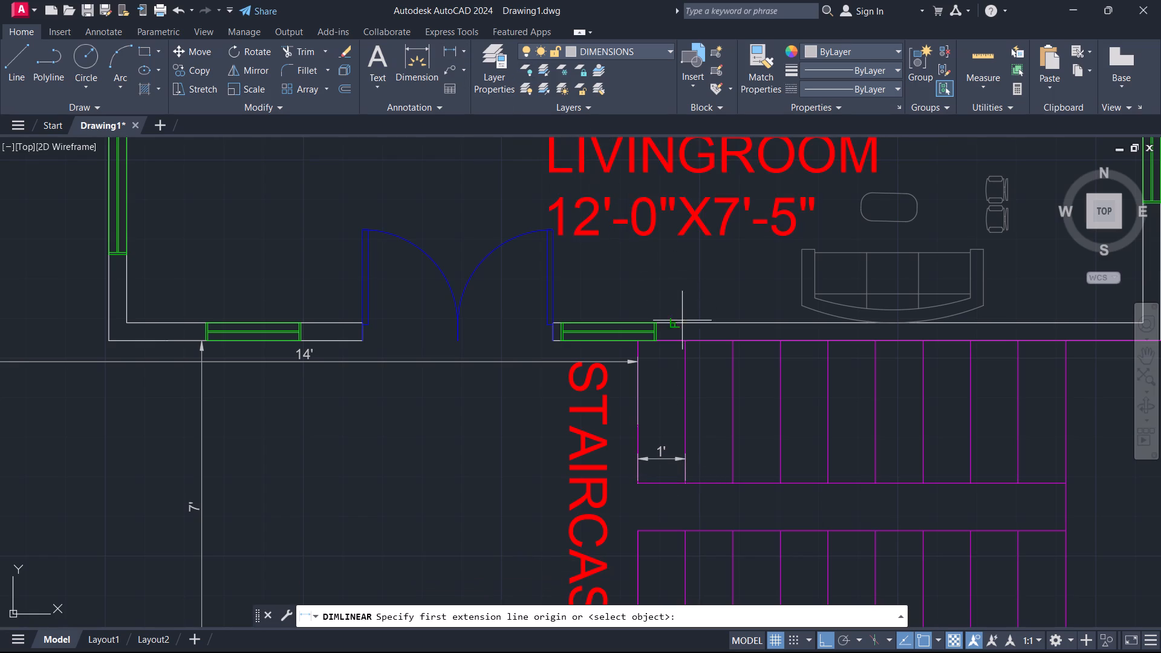
{"action": "left_click", "coordinate": [686, 339]}
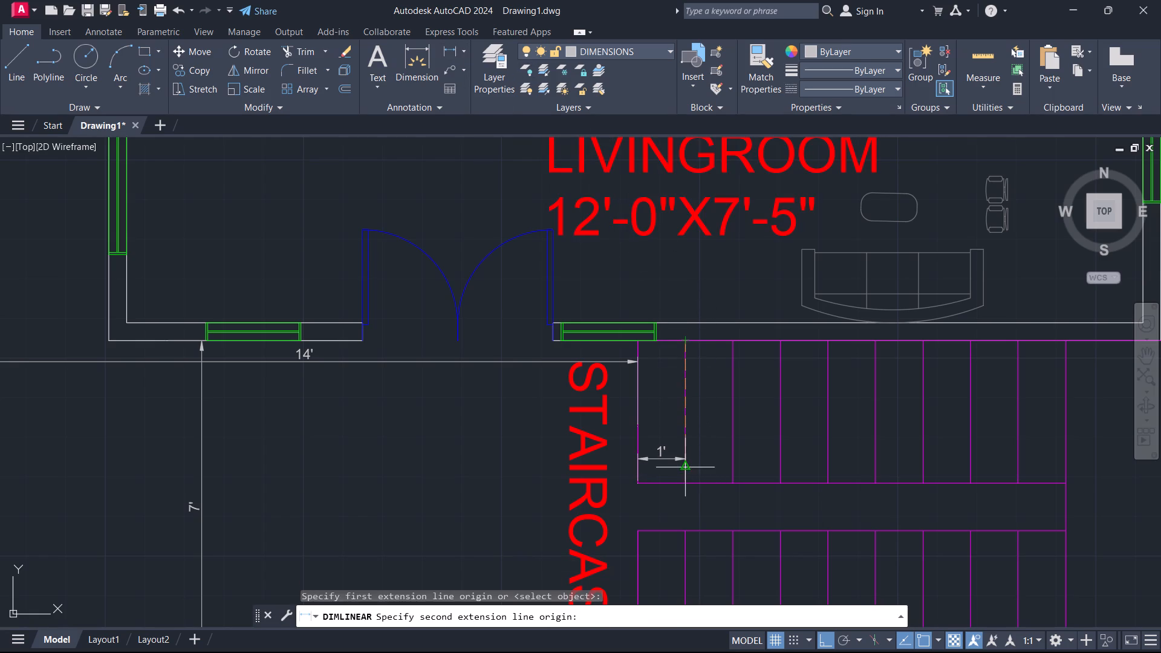
{"action": "left_click", "coordinate": [689, 482]}
{"action": "left_click", "coordinate": [709, 446]}
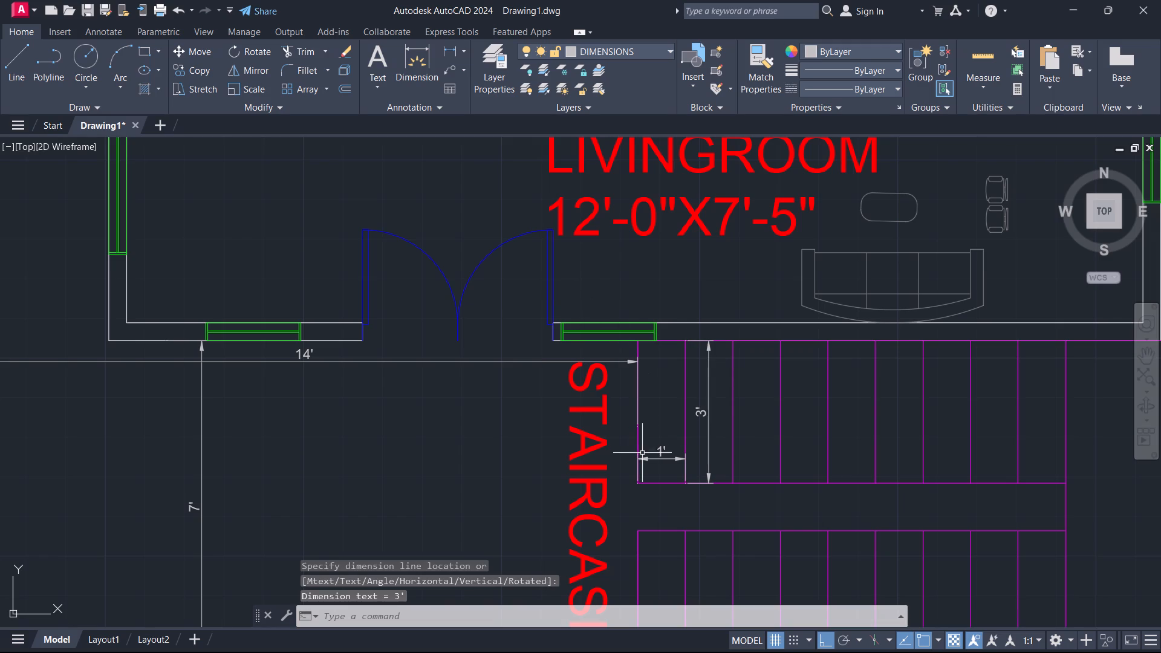
Add a vertical linear dimension for the gap between the two staircase flights, placed just inside their left-hand end.
{"action": "key", "text": "space"}
{"action": "left_click", "coordinate": [637, 489]}
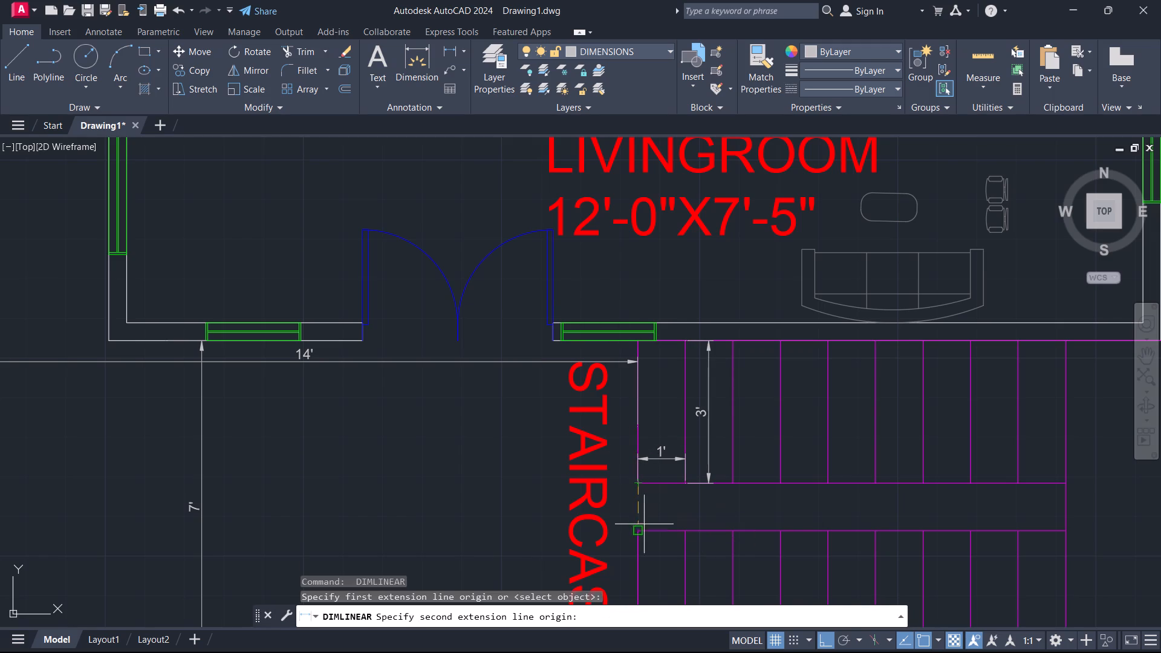
{"action": "left_click", "coordinate": [634, 533]}
{"action": "left_click", "coordinate": [660, 520]}
Add a vertical linear dimension for the width of the staircase's lower flight, placed inside its first tread.
{"action": "scroll", "coordinate": [659, 507], "scroll_direction": "down", "scroll_amount": 2}
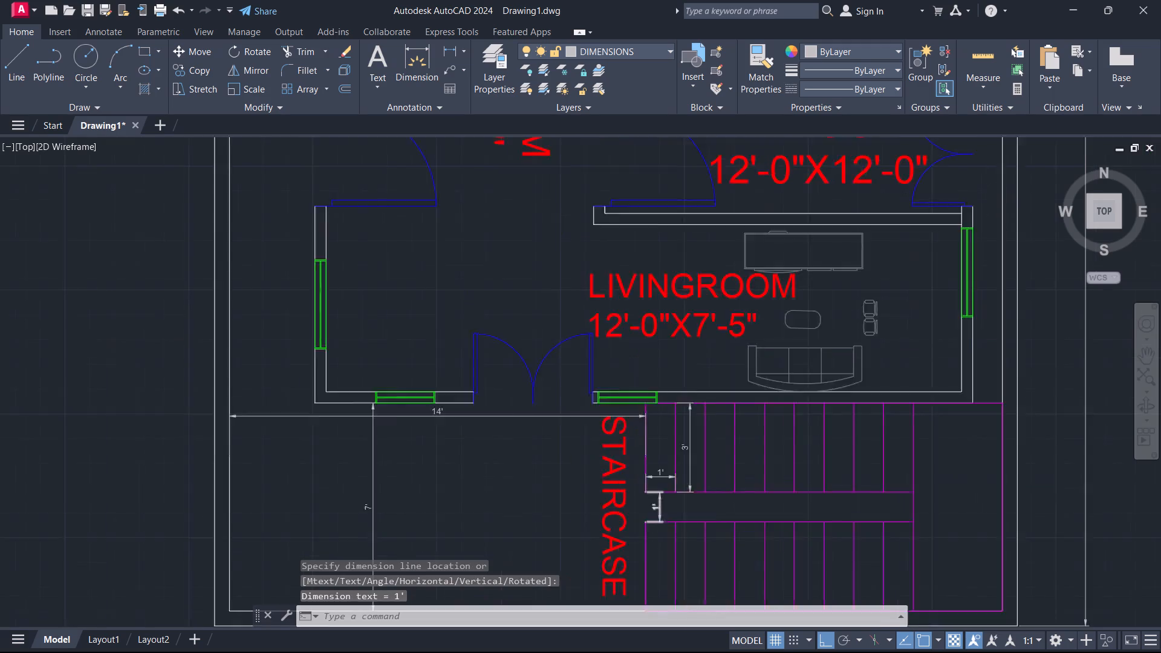
{"action": "scroll", "coordinate": [648, 585], "scroll_direction": "up", "scroll_amount": 2}
{"action": "key", "text": "space"}
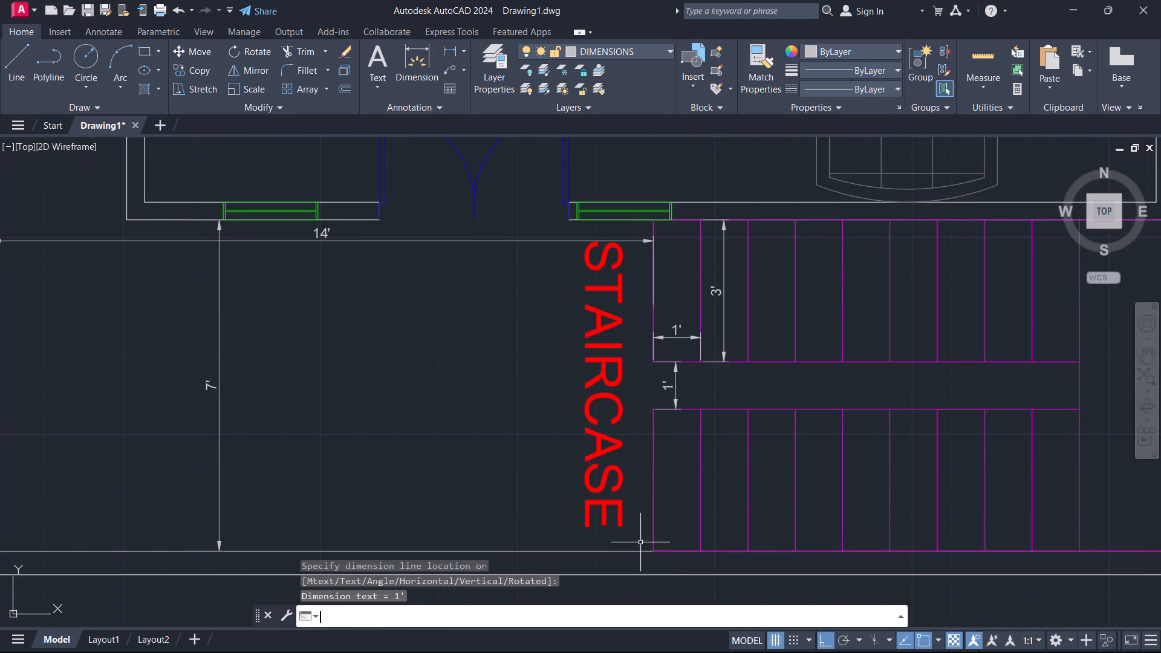
{"action": "left_click", "coordinate": [651, 551]}
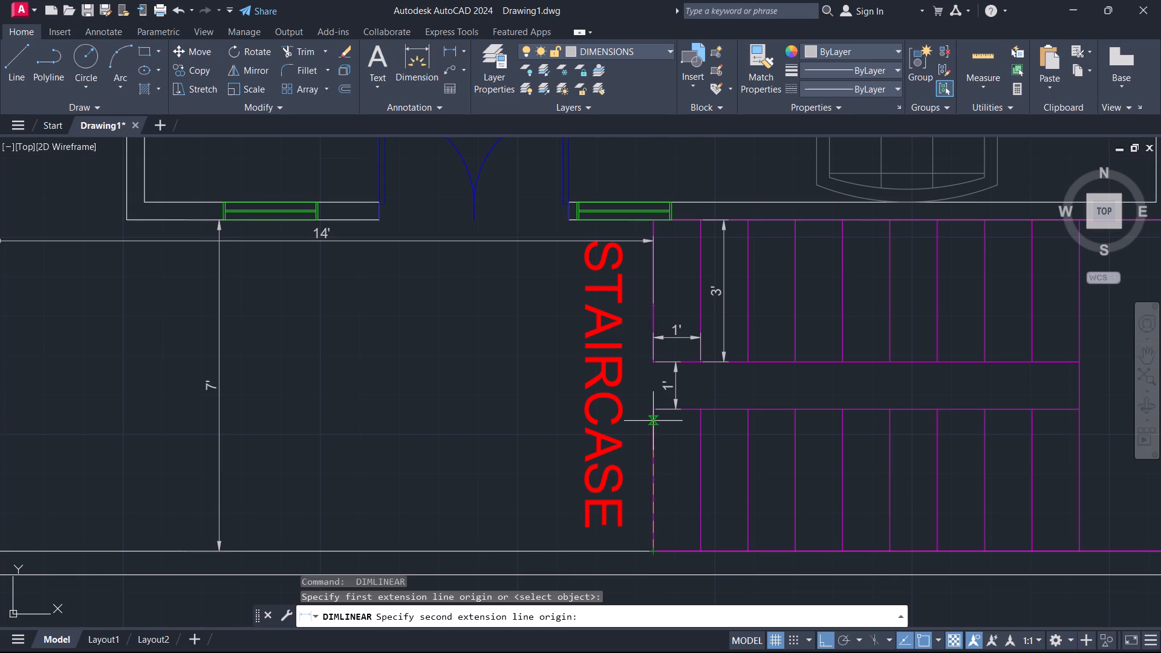
{"action": "left_click", "coordinate": [652, 415]}
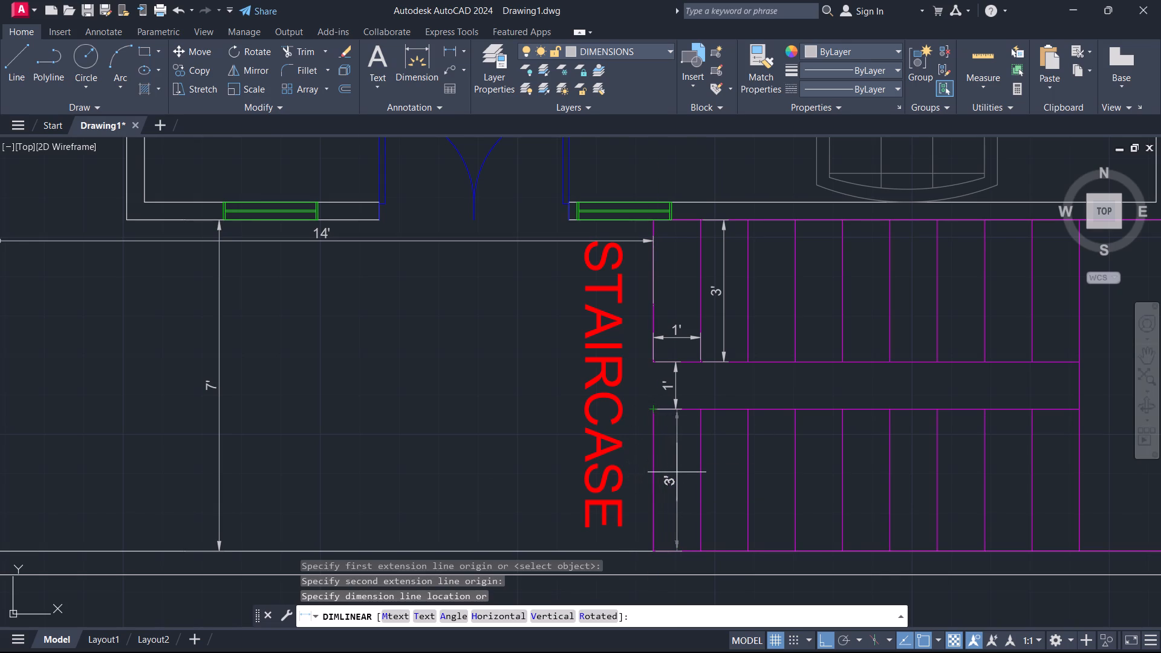
{"action": "left_click", "coordinate": [677, 472]}
Add a vertical linear dimension for the staircase's overall width across both flights, placed between the STAIRCASE label and the first treads.
{"action": "key", "text": "space"}
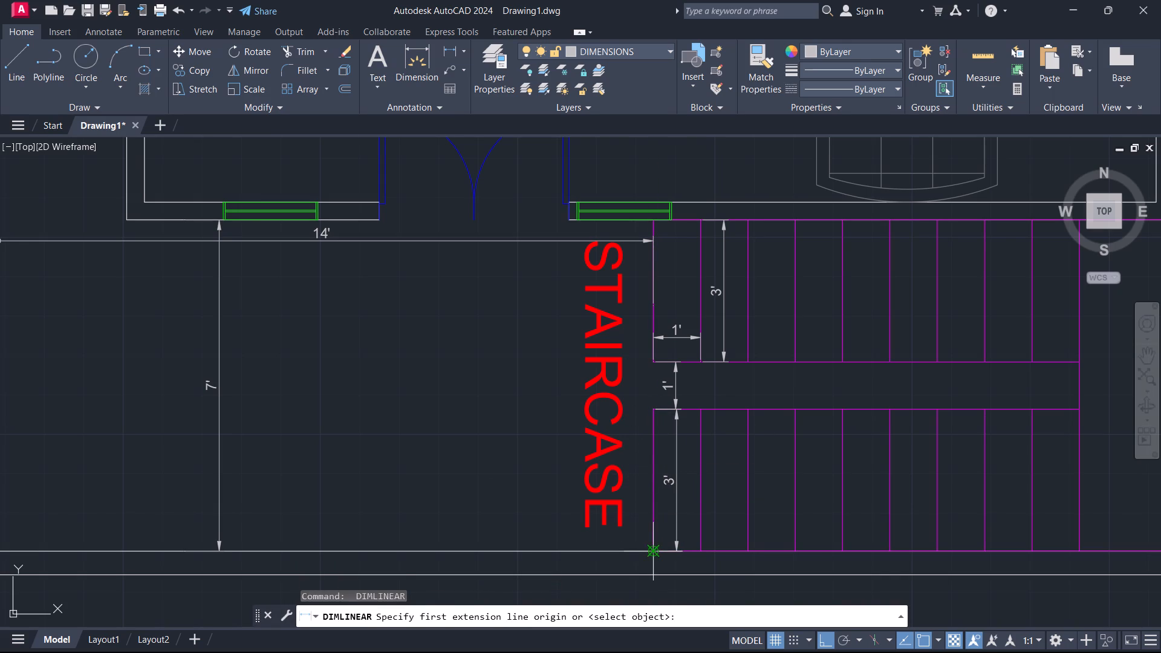
{"action": "left_click", "coordinate": [649, 554]}
{"action": "left_click", "coordinate": [657, 225]}
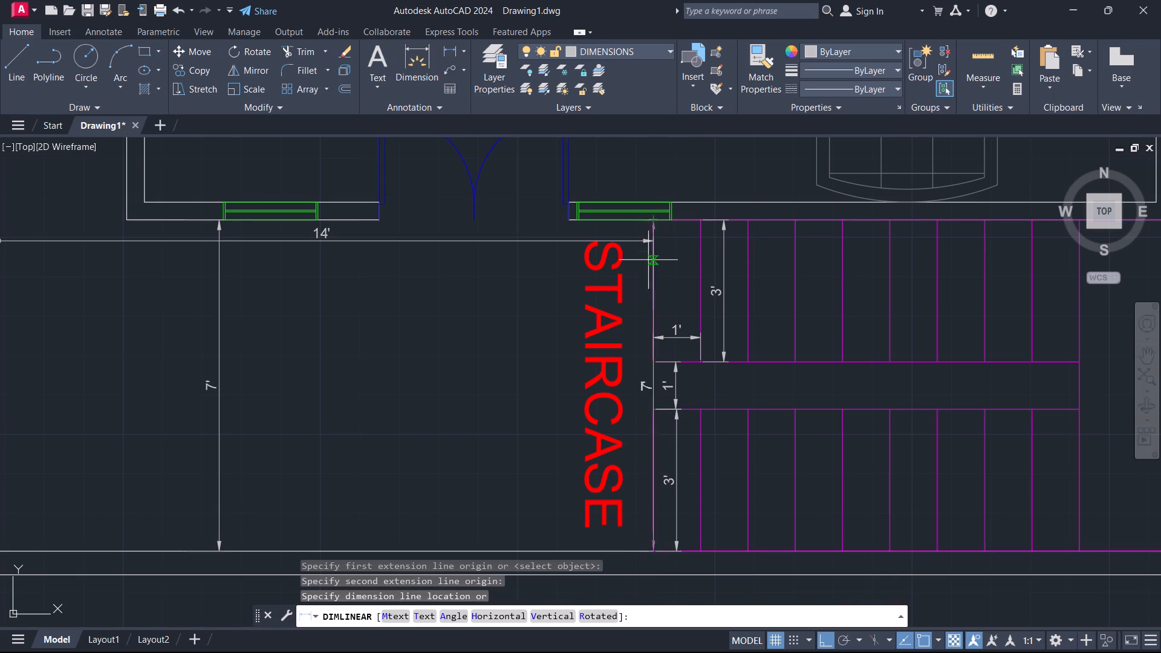
{"action": "left_click", "coordinate": [641, 330]}
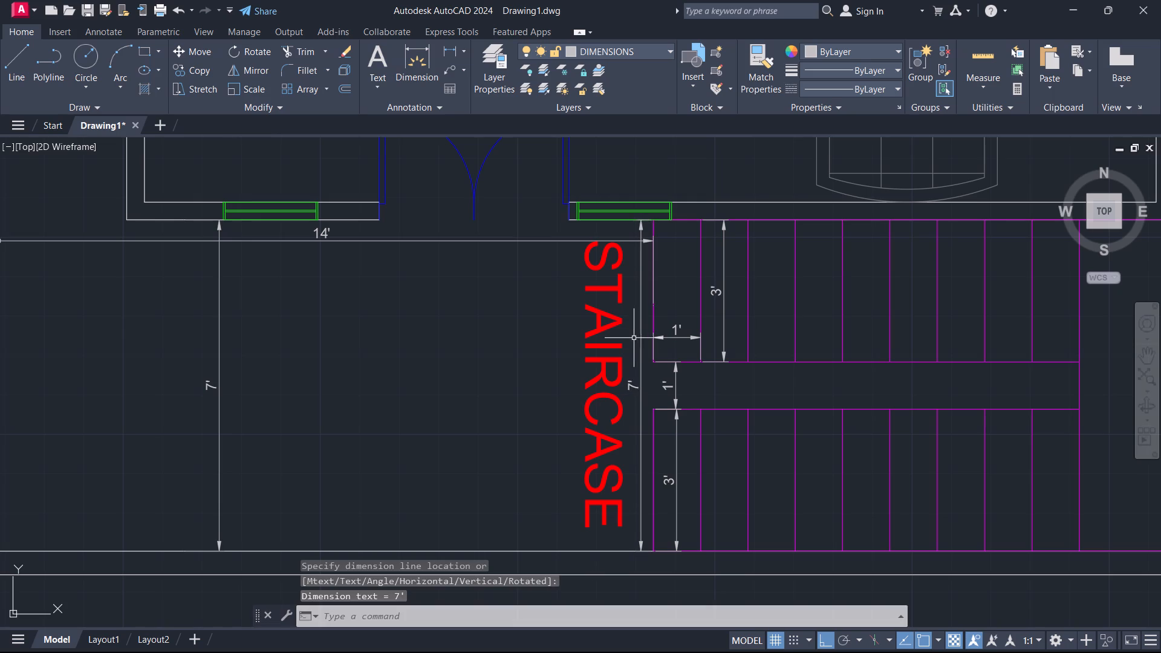
Examine the whole dimensioned floor plan, checking the rooms, labels, openings and dimensions from the kitchen down to the staircase.
{"action": "scroll", "coordinate": [648, 379], "scroll_direction": "down", "scroll_amount": 1}
{"action": "scroll", "coordinate": [716, 530], "scroll_direction": "down", "scroll_amount": 1}
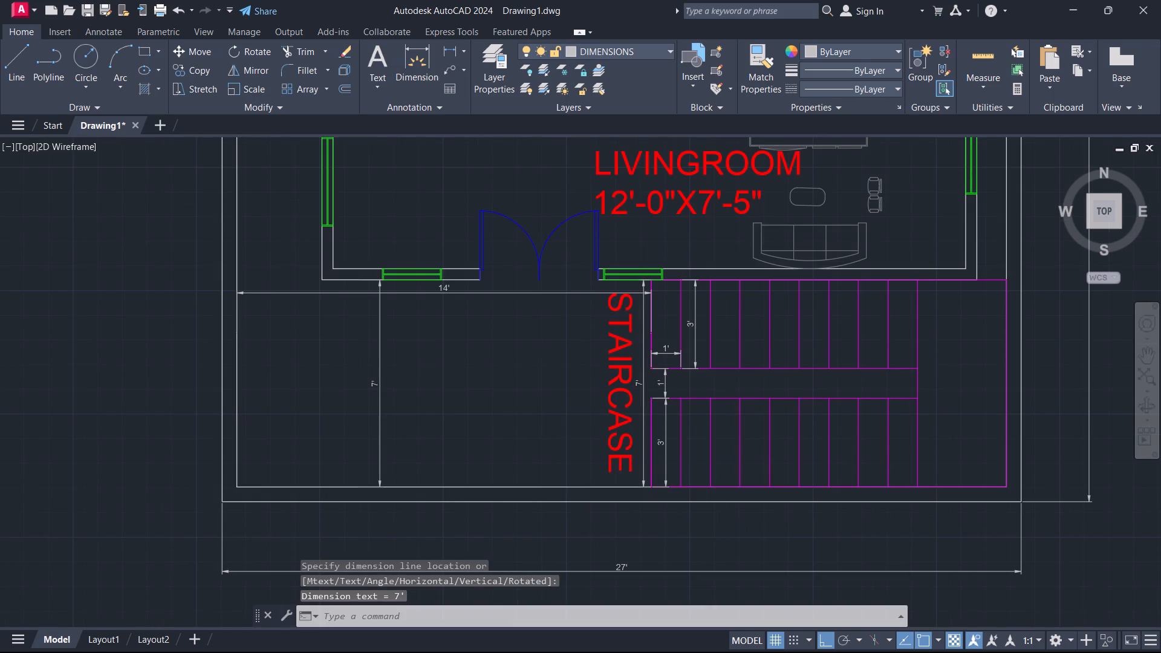
{"action": "scroll", "coordinate": [585, 531], "scroll_direction": "down", "scroll_amount": 1}
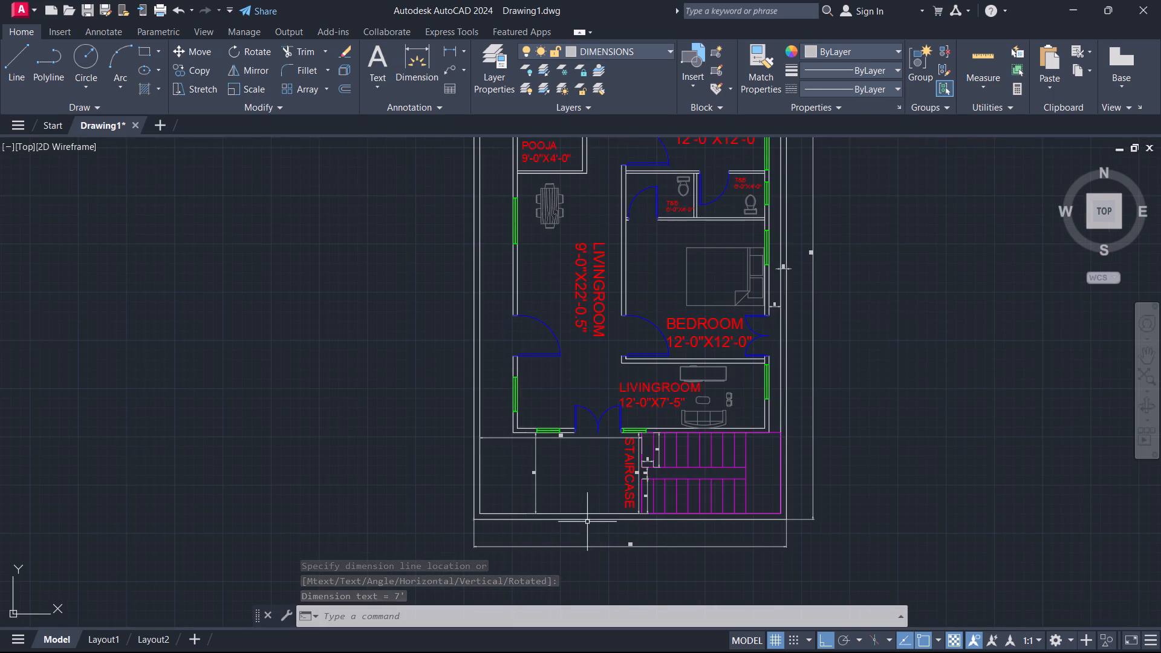
{"action": "middle_click_drag", "start_coordinate": [583, 491], "coordinate": [562, 582]}
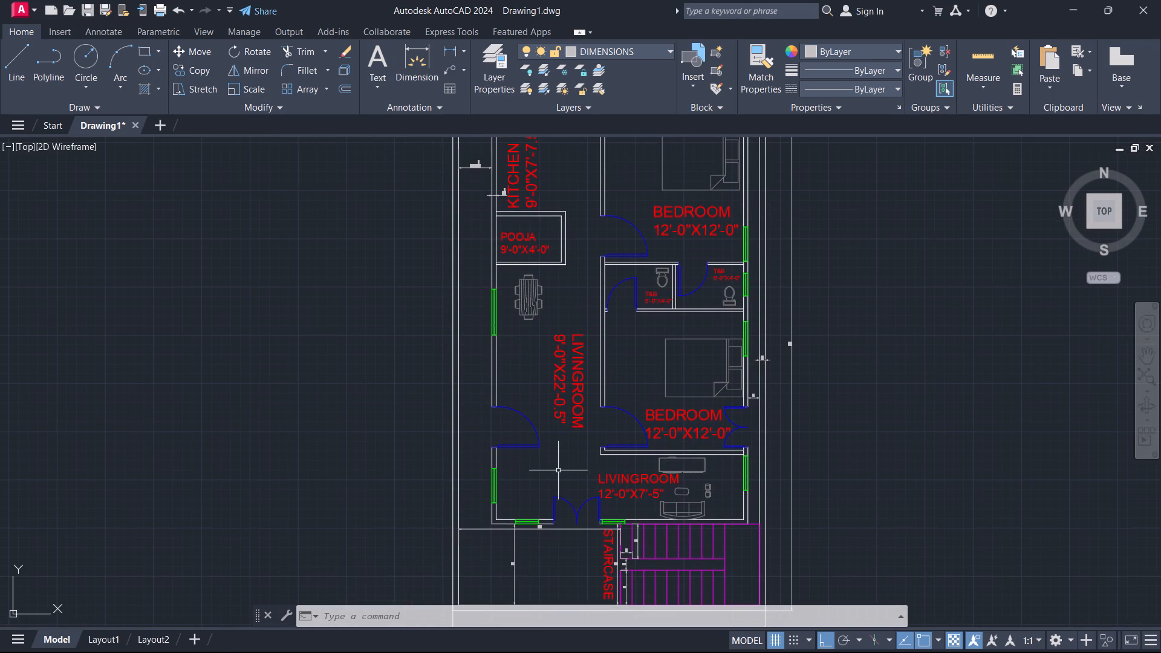
{"action": "scroll", "coordinate": [560, 464], "scroll_direction": "down", "scroll_amount": 1}
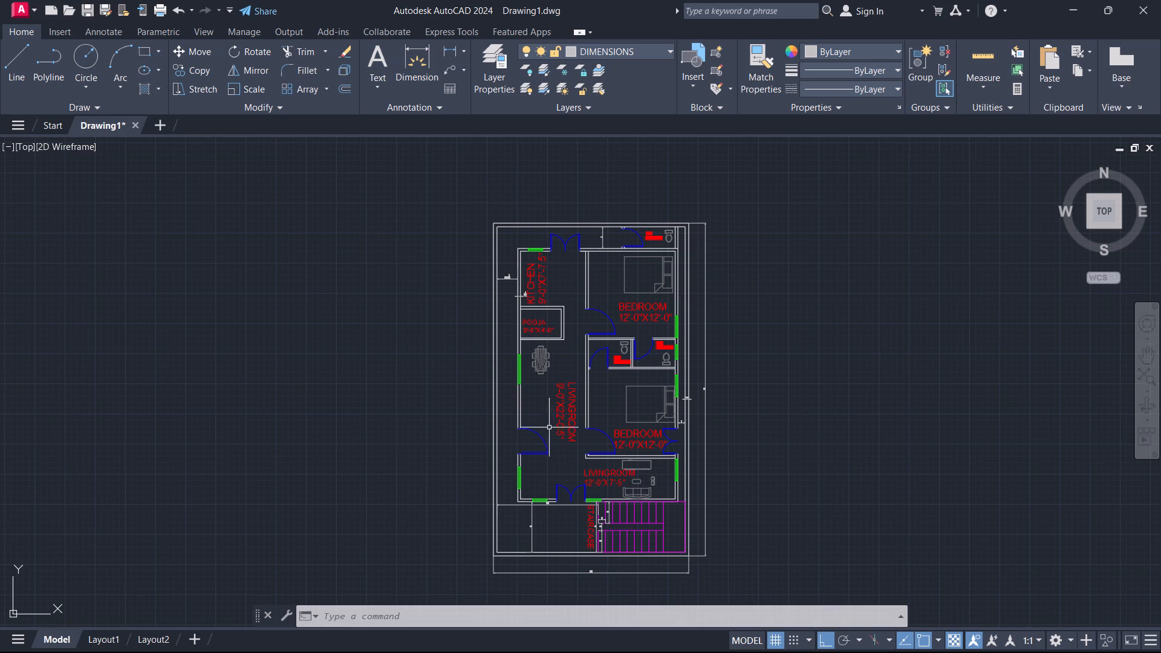
{"action": "scroll", "coordinate": [549, 404], "scroll_direction": "up", "scroll_amount": 1}
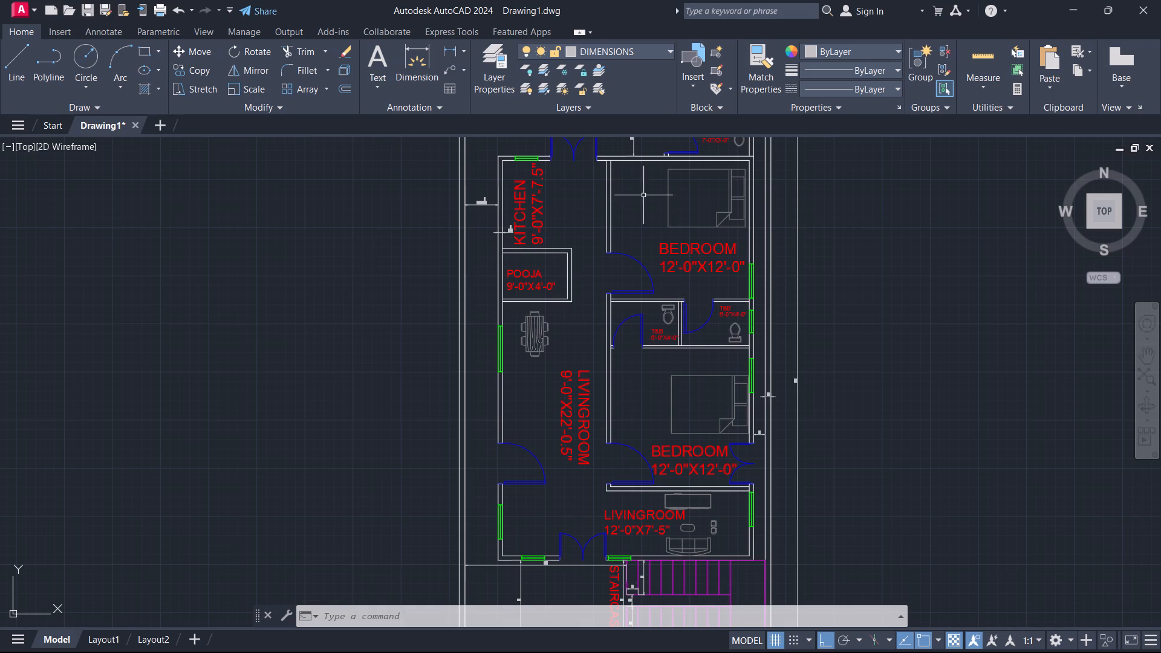
{"action": "scroll", "coordinate": [625, 203], "scroll_direction": "down", "scroll_amount": 1}
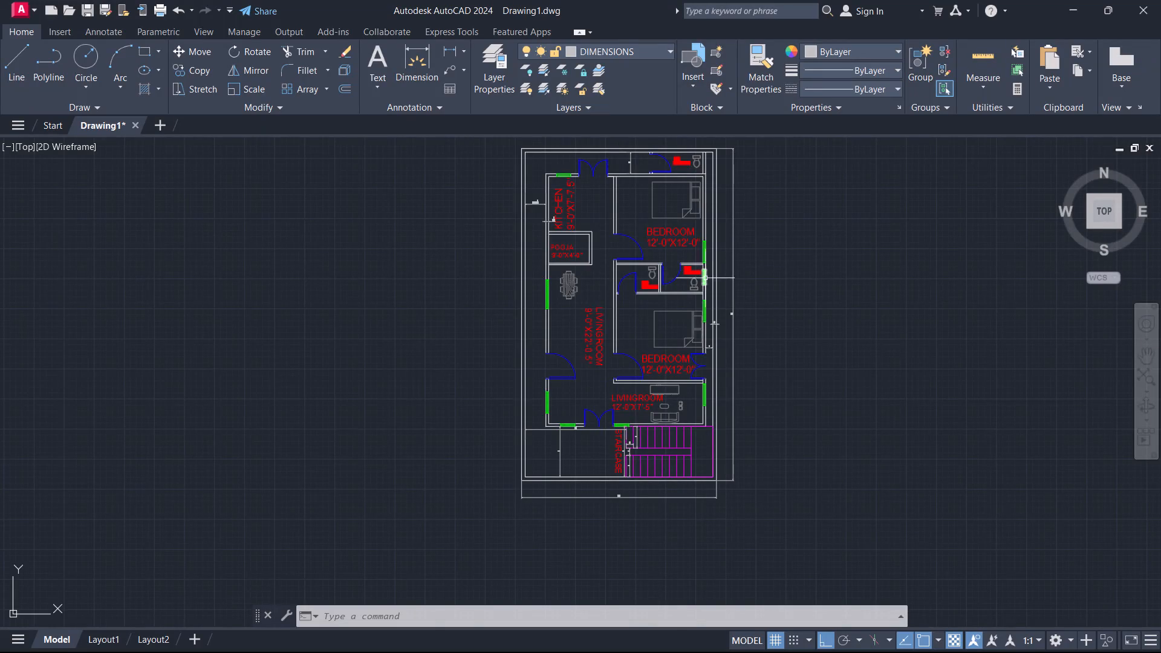
{"action": "middle_click_drag", "start_coordinate": [767, 238], "coordinate": [747, 296]}
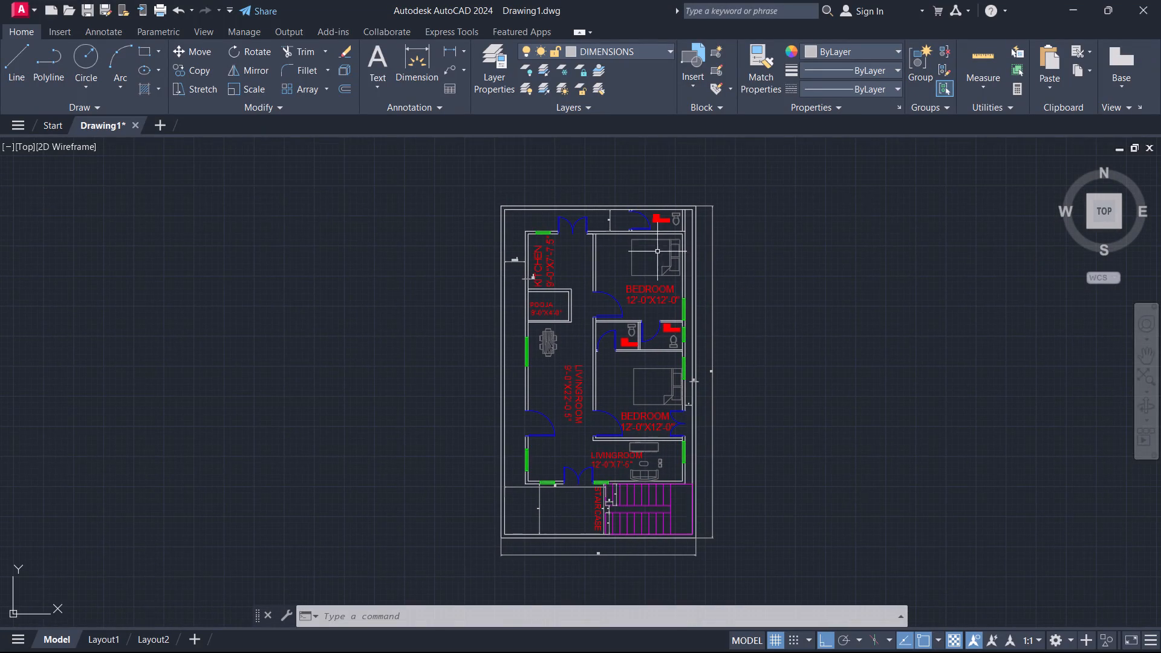
{"action": "scroll", "coordinate": [645, 252], "scroll_direction": "up", "scroll_amount": 2}
{"action": "scroll", "coordinate": [752, 204], "scroll_direction": "down", "scroll_amount": 1}
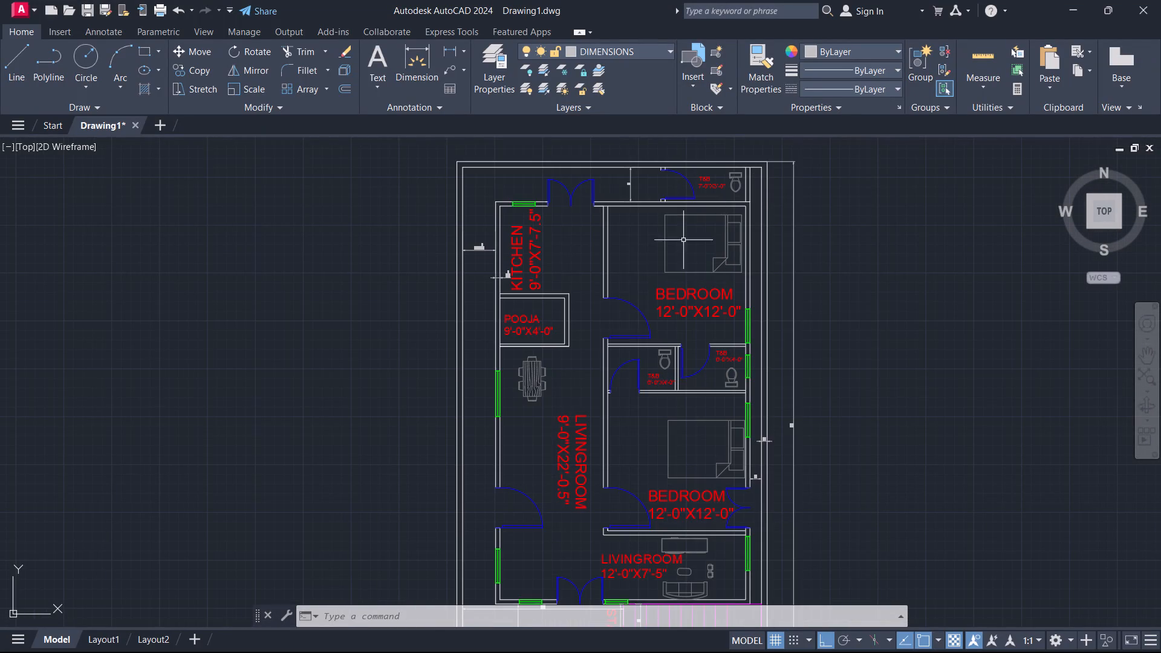
{"action": "scroll", "coordinate": [665, 285], "scroll_direction": "down", "scroll_amount": 1}
{"action": "scroll", "coordinate": [635, 404], "scroll_direction": "up", "scroll_amount": 1}
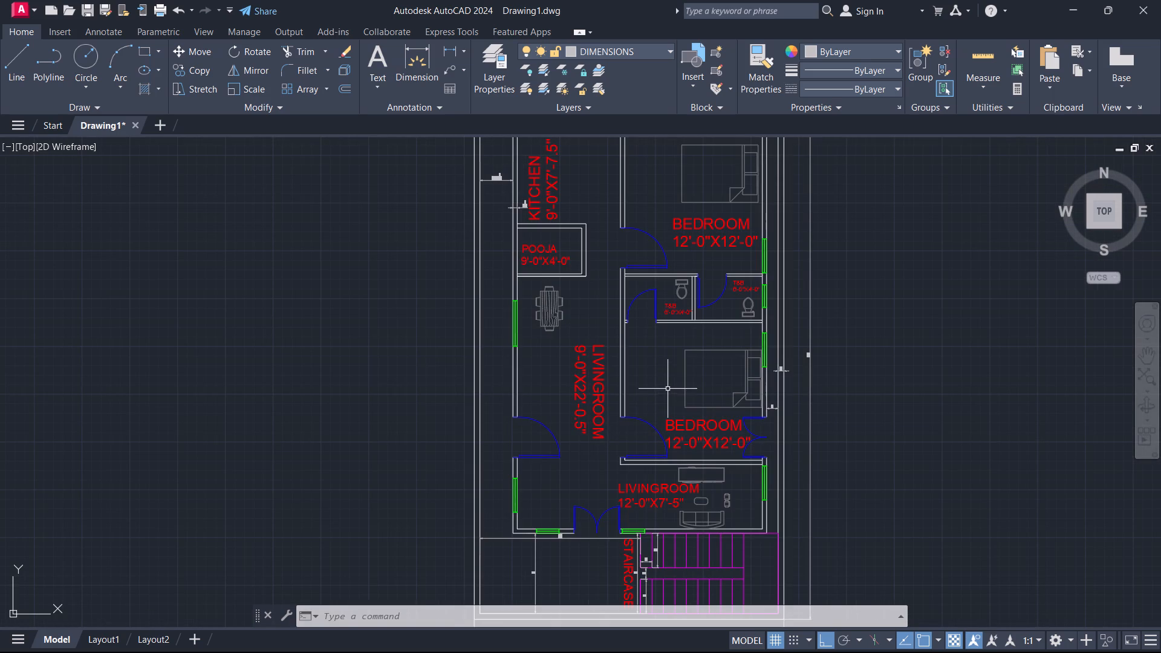
{"action": "scroll", "coordinate": [668, 389], "scroll_direction": "down", "scroll_amount": 1}
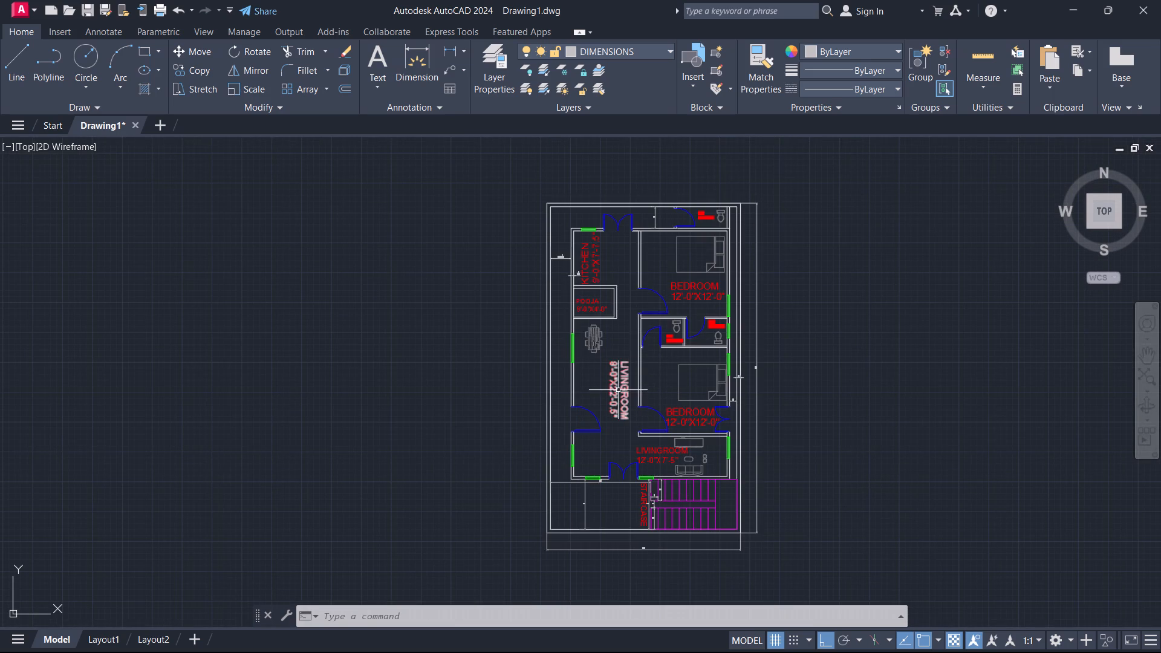
{"action": "scroll", "coordinate": [621, 386], "scroll_direction": "up", "scroll_amount": 1}
{"action": "scroll", "coordinate": [727, 296], "scroll_direction": "down", "scroll_amount": 1}
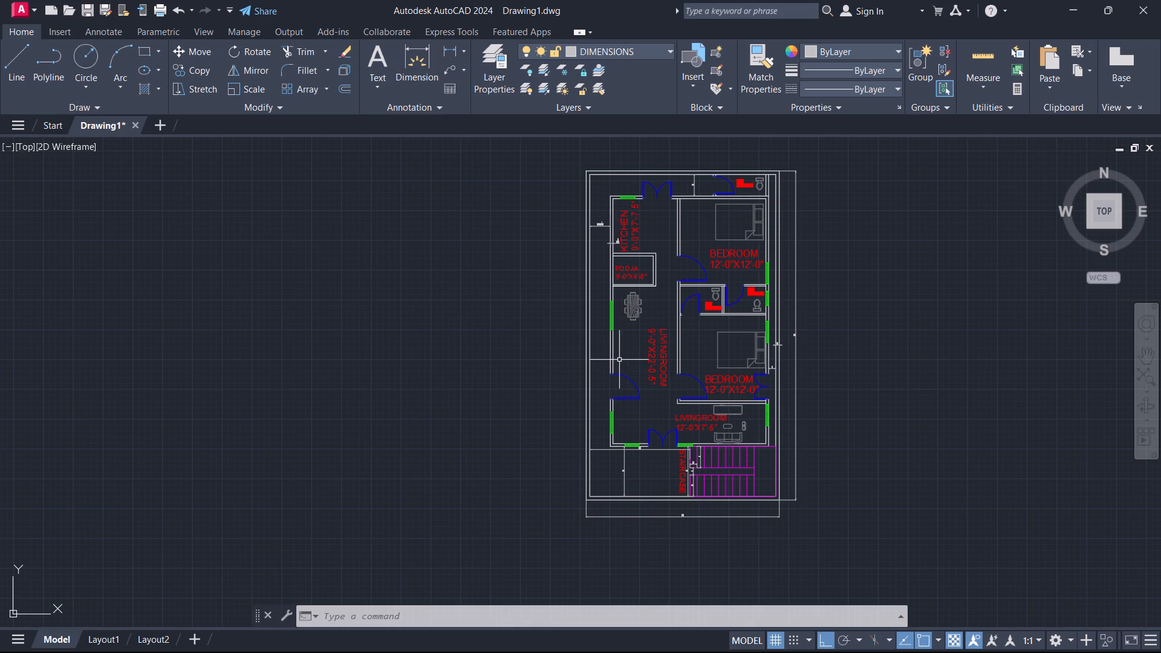
{"action": "scroll", "coordinate": [619, 360], "scroll_direction": "up", "scroll_amount": 2}
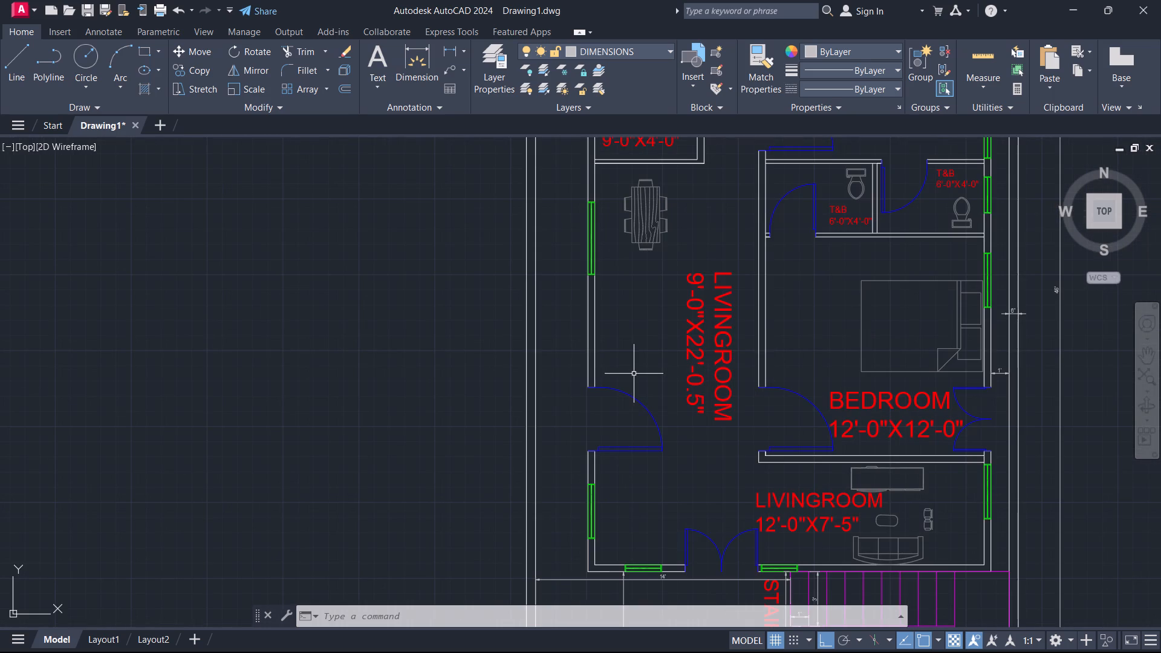
{"action": "scroll", "coordinate": [577, 293], "scroll_direction": "down", "scroll_amount": 2}
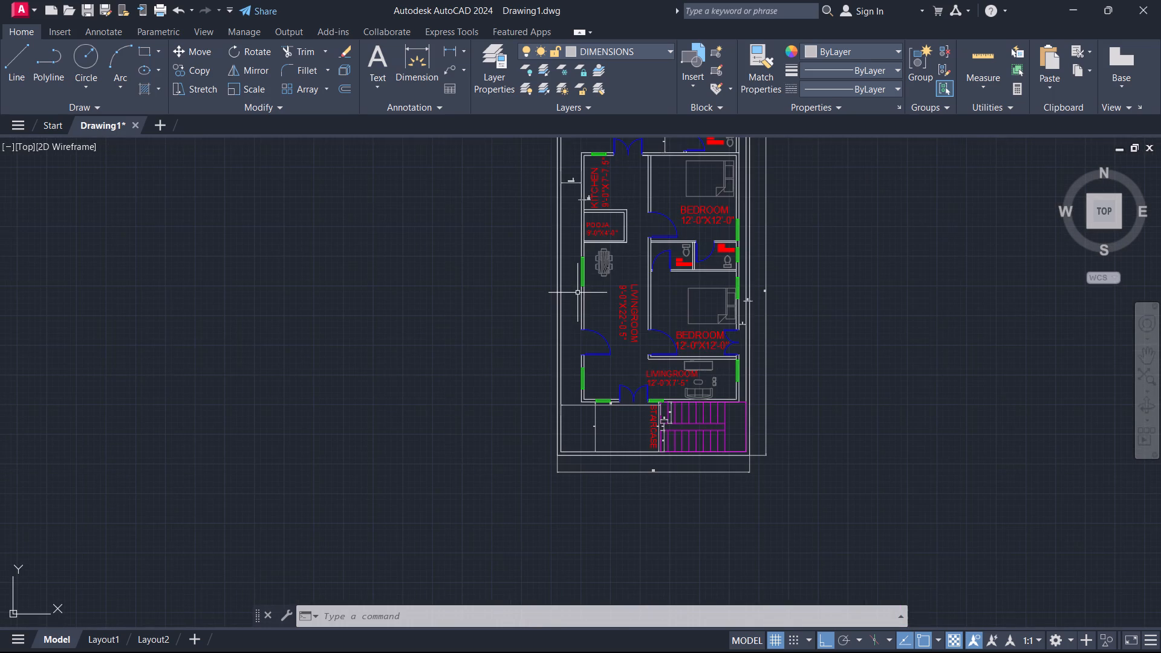
{"action": "scroll", "coordinate": [577, 193], "scroll_direction": "up", "scroll_amount": 1}
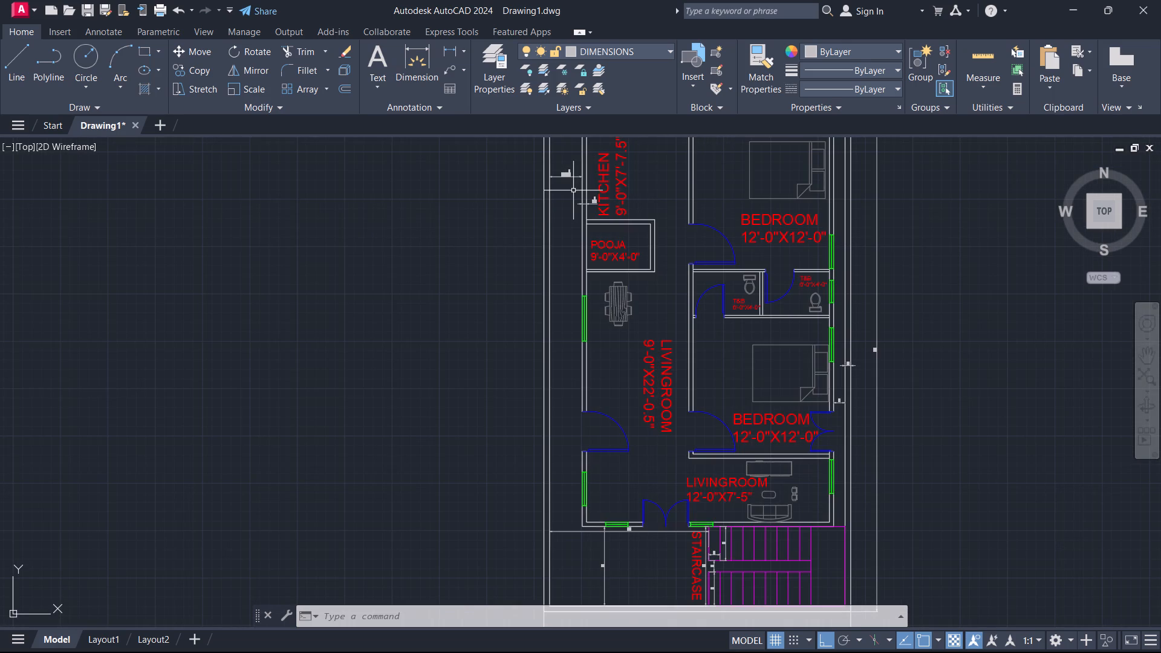
{"action": "scroll", "coordinate": [573, 190], "scroll_direction": "down", "scroll_amount": 2}
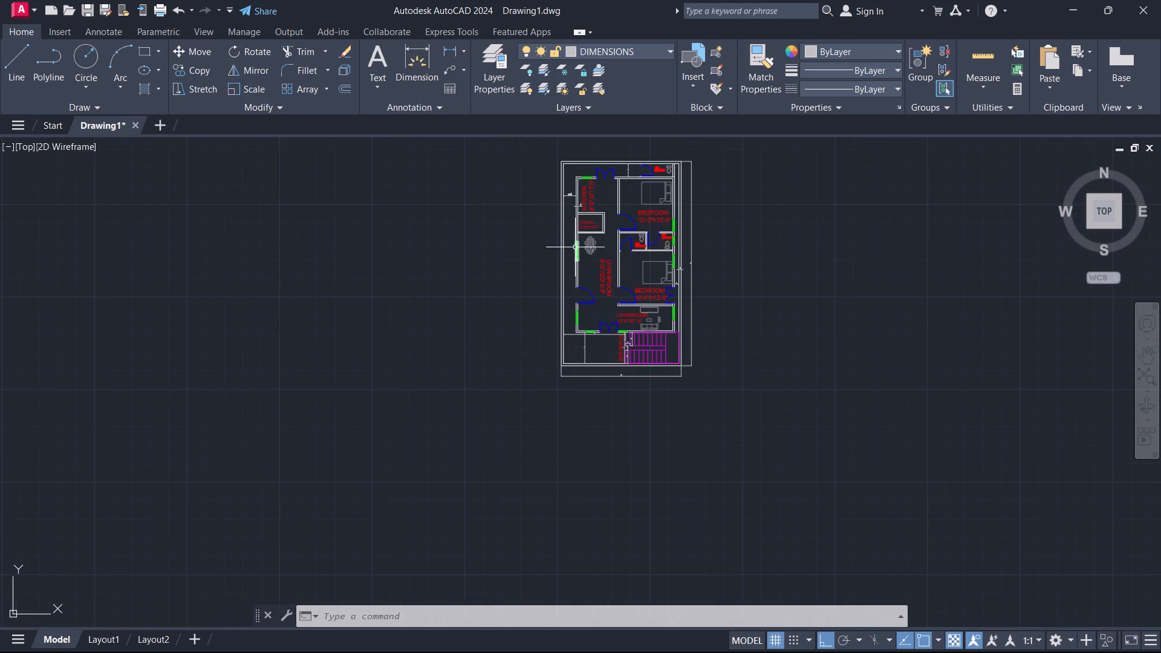
Examine the 9'-0"X22'-0.5" living room's outer wall and side door, including the passage beside them and the front area.
{"action": "scroll", "coordinate": [577, 249], "scroll_direction": "up", "scroll_amount": 2}
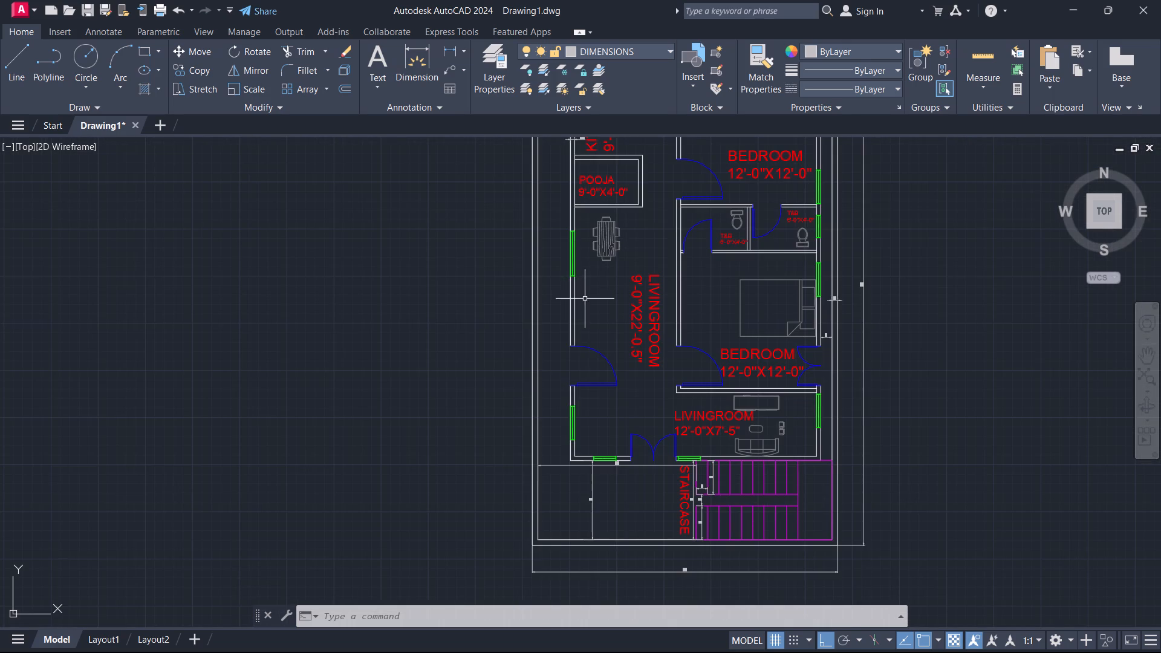
{"action": "scroll", "coordinate": [585, 299], "scroll_direction": "up", "scroll_amount": 2}
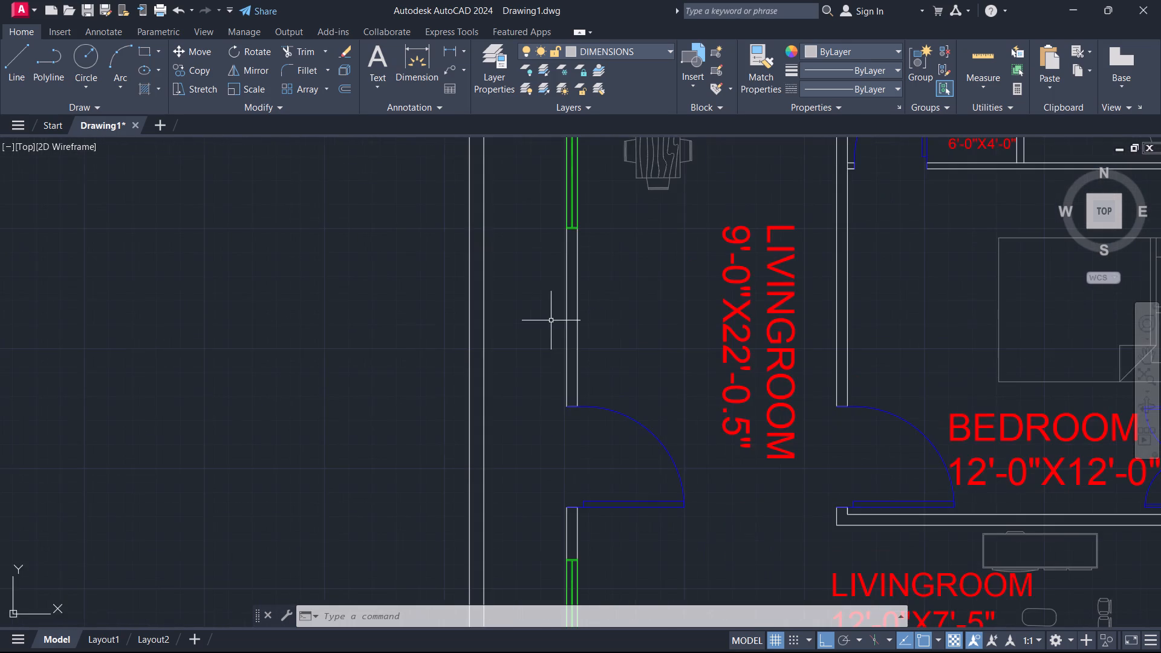
{"action": "scroll", "coordinate": [551, 320], "scroll_direction": "down", "scroll_amount": 2}
{"action": "left_click", "coordinate": [547, 339]}
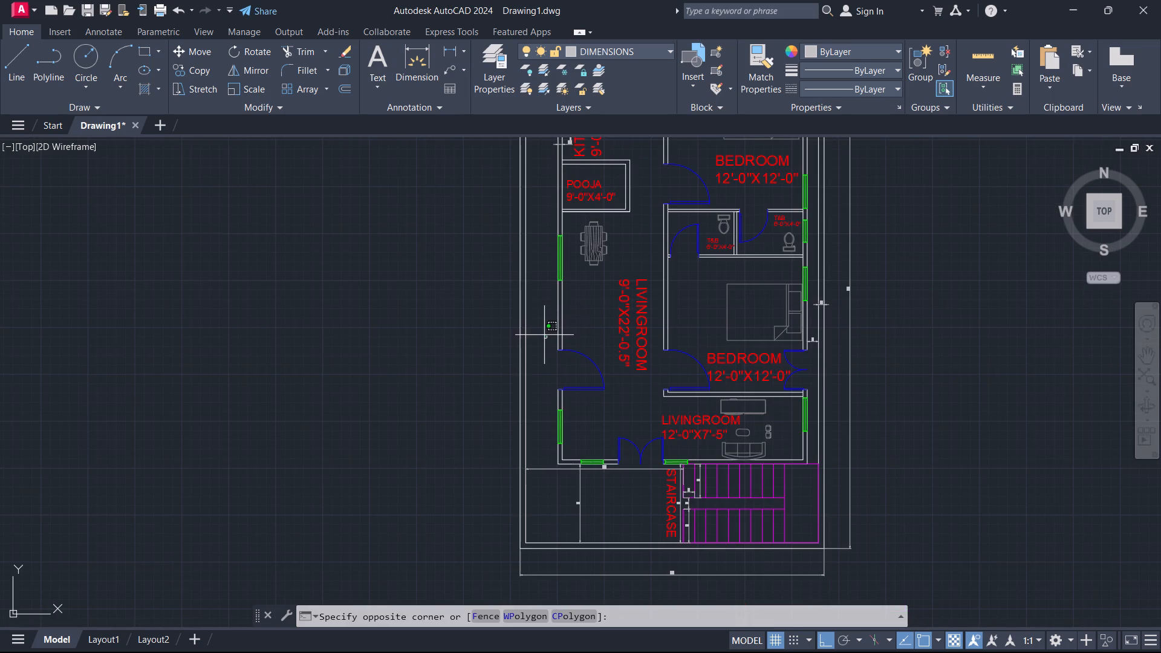
{"action": "key", "text": "Escape"}
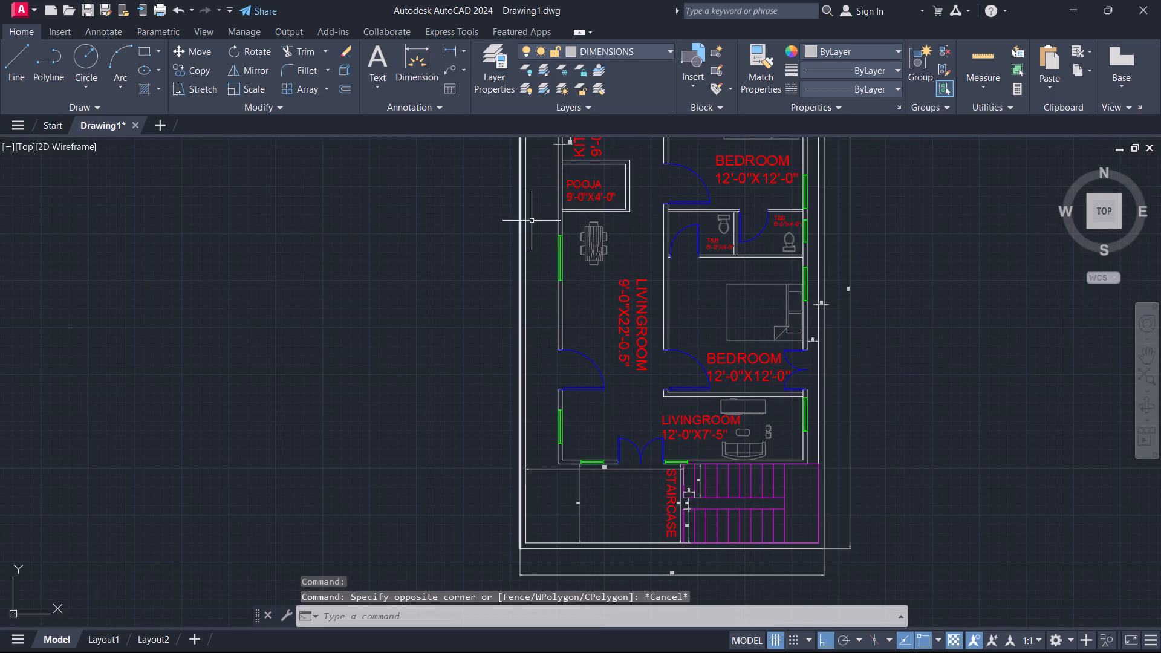
{"action": "scroll", "coordinate": [563, 360], "scroll_direction": "down", "scroll_amount": 1}
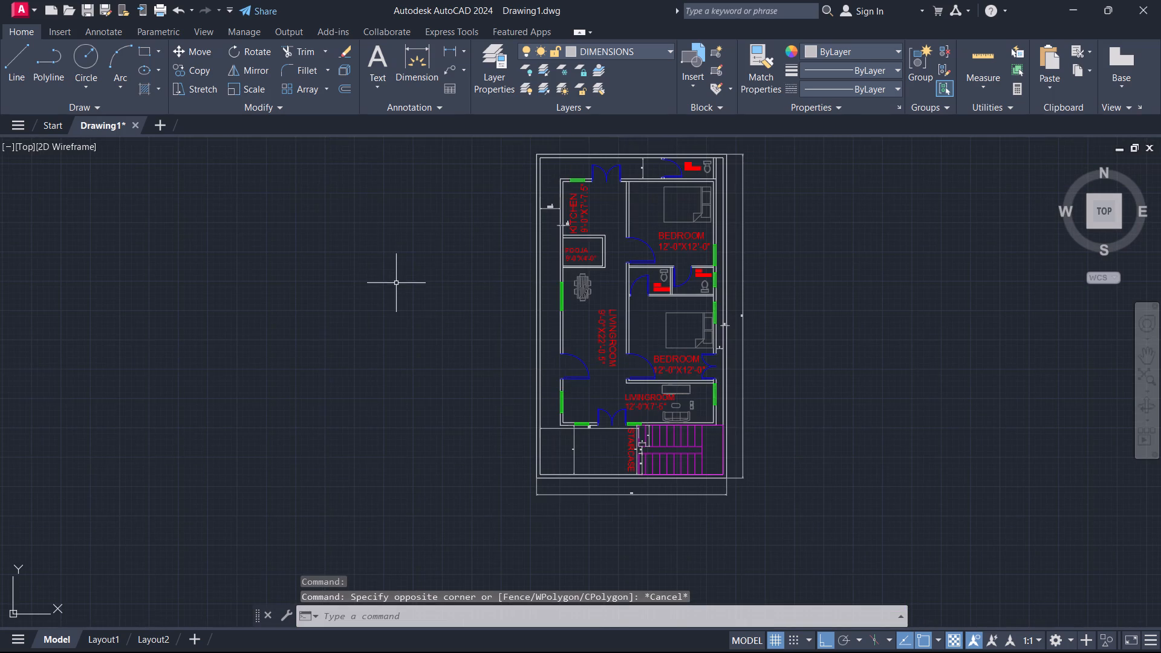
{"action": "scroll", "coordinate": [396, 283], "scroll_direction": "up", "scroll_amount": 1}
{"action": "middle_click_drag", "start_coordinate": [562, 360], "coordinate": [476, 250]}
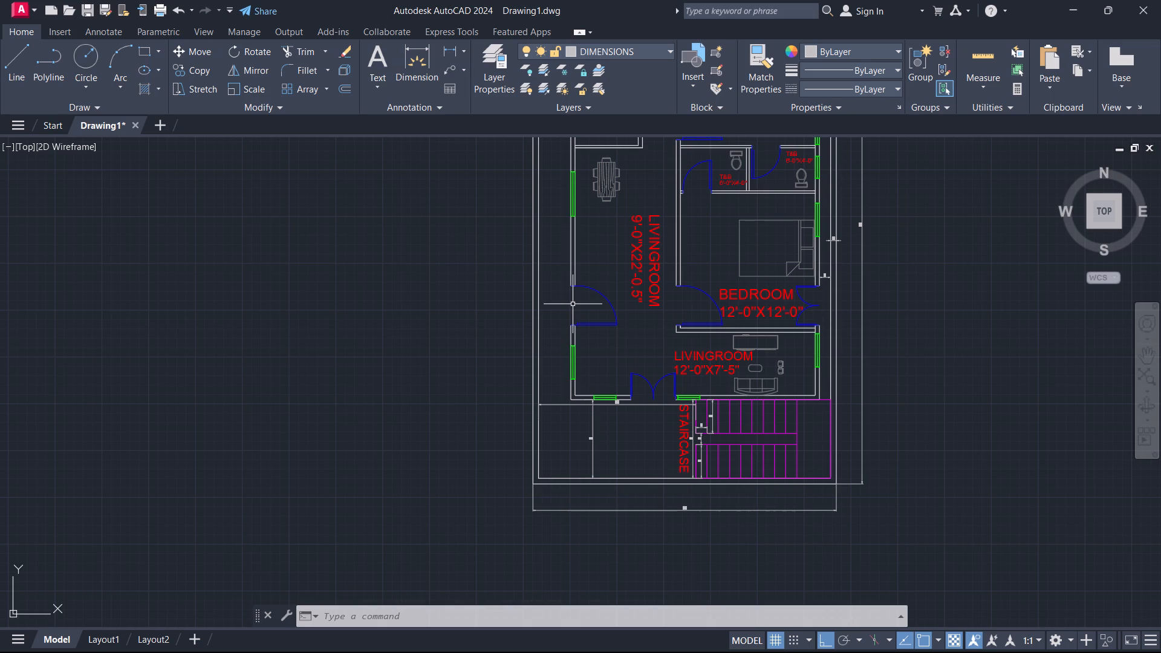
{"action": "scroll", "coordinate": [573, 304], "scroll_direction": "up", "scroll_amount": 2}
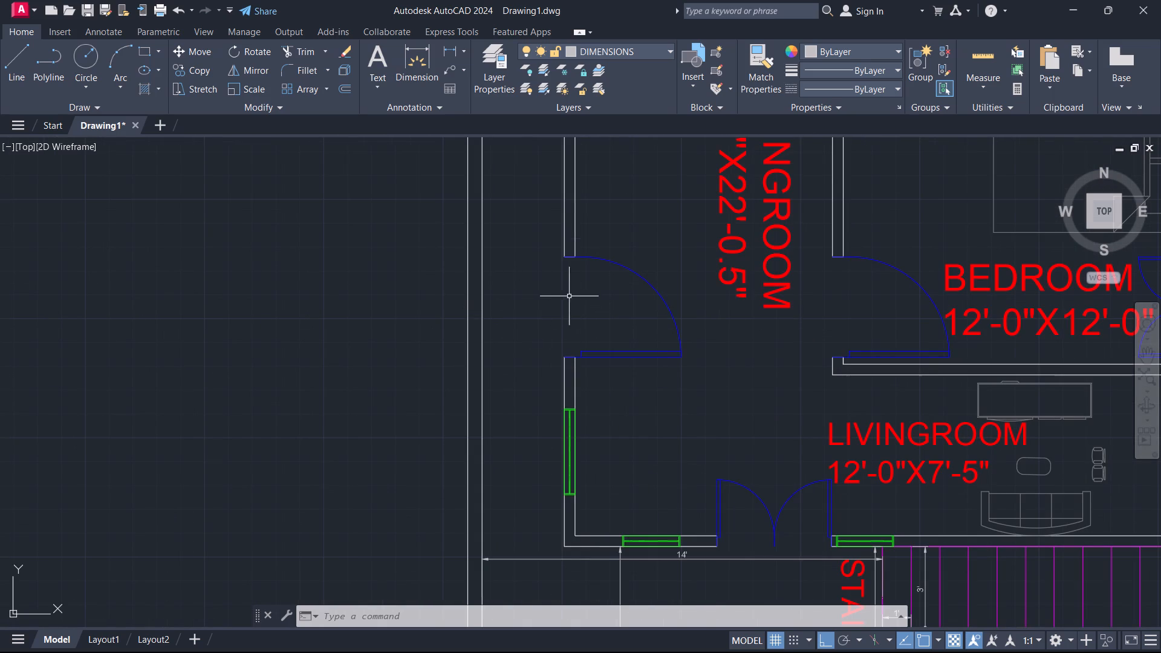
{"action": "scroll", "coordinate": [576, 284], "scroll_direction": "down", "scroll_amount": 1}
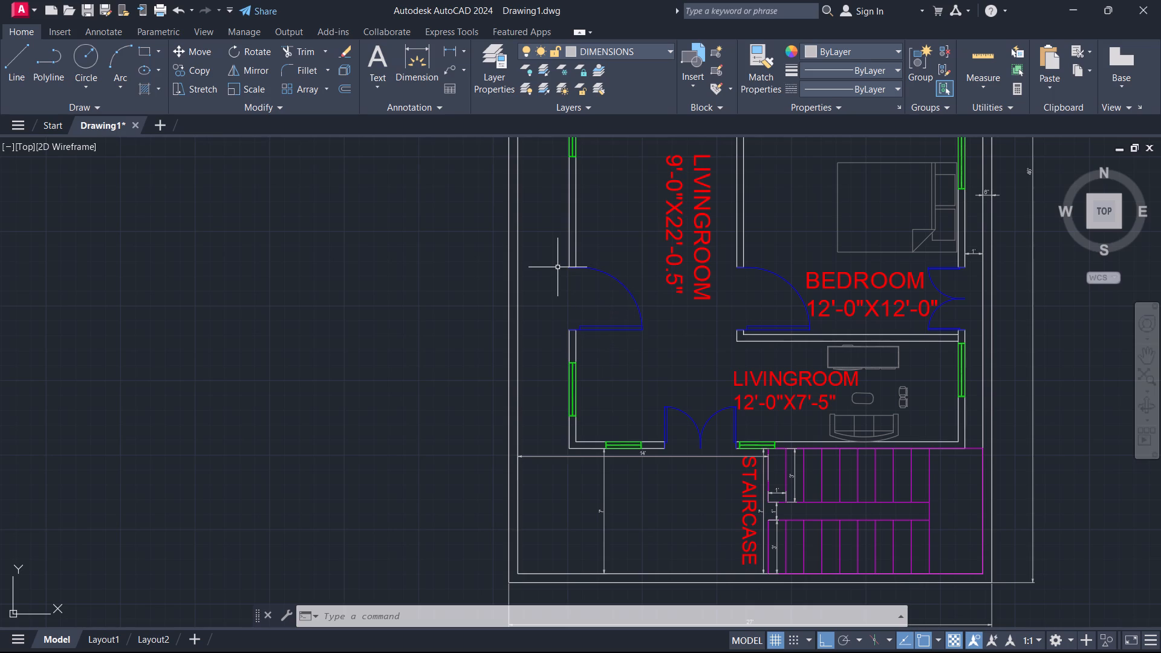
{"action": "scroll", "coordinate": [559, 266], "scroll_direction": "down", "scroll_amount": 1}
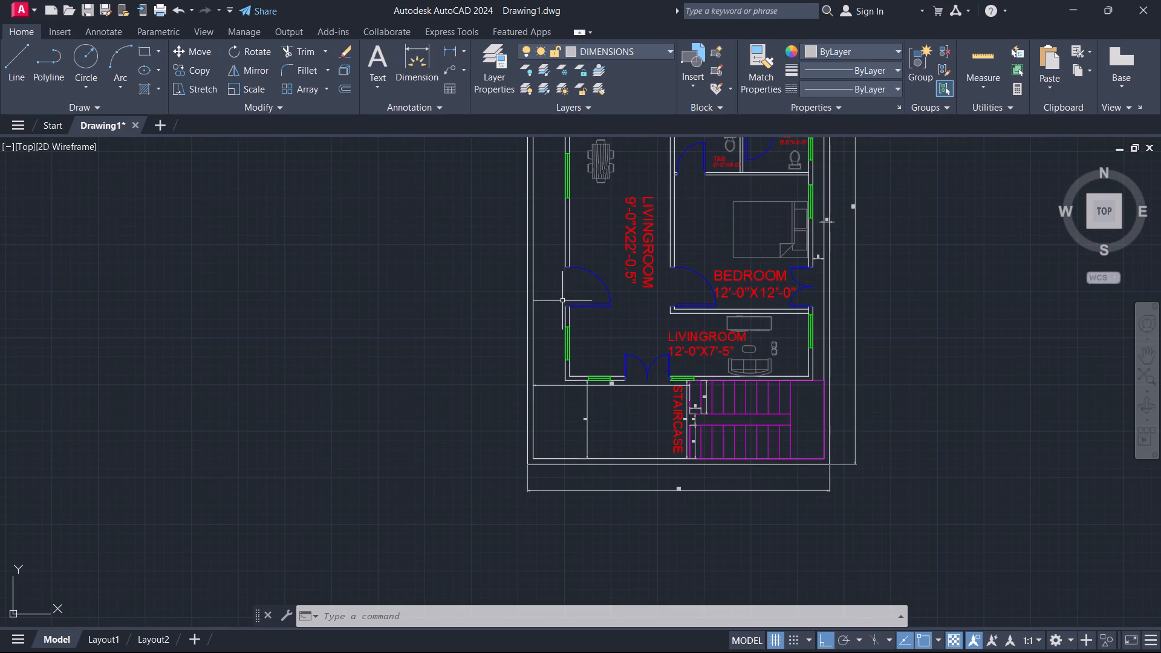
{"action": "scroll", "coordinate": [547, 276], "scroll_direction": "up", "scroll_amount": 1}
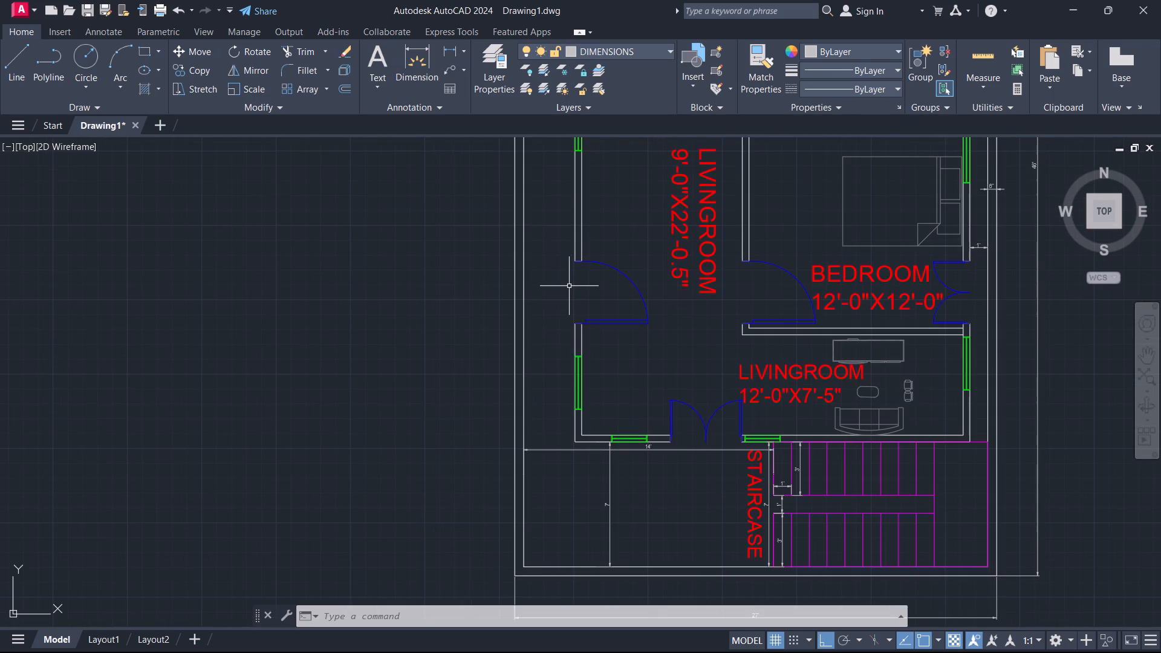
{"action": "scroll", "coordinate": [568, 286], "scroll_direction": "up", "scroll_amount": 1}
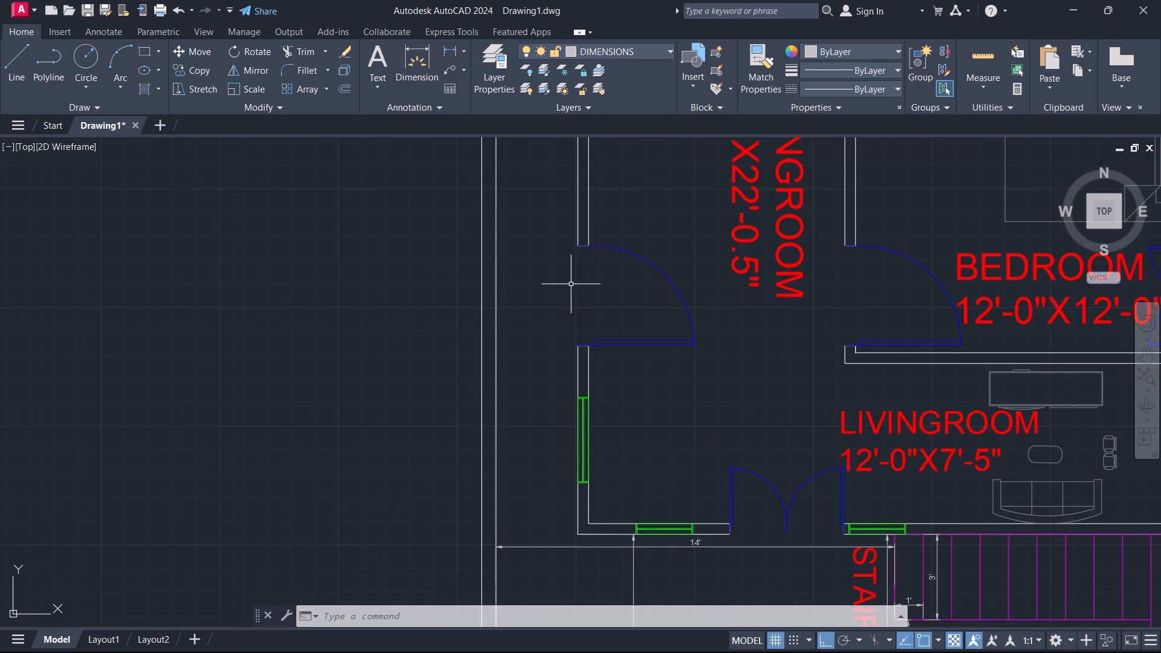
{"action": "scroll", "coordinate": [573, 282], "scroll_direction": "down", "scroll_amount": 1}
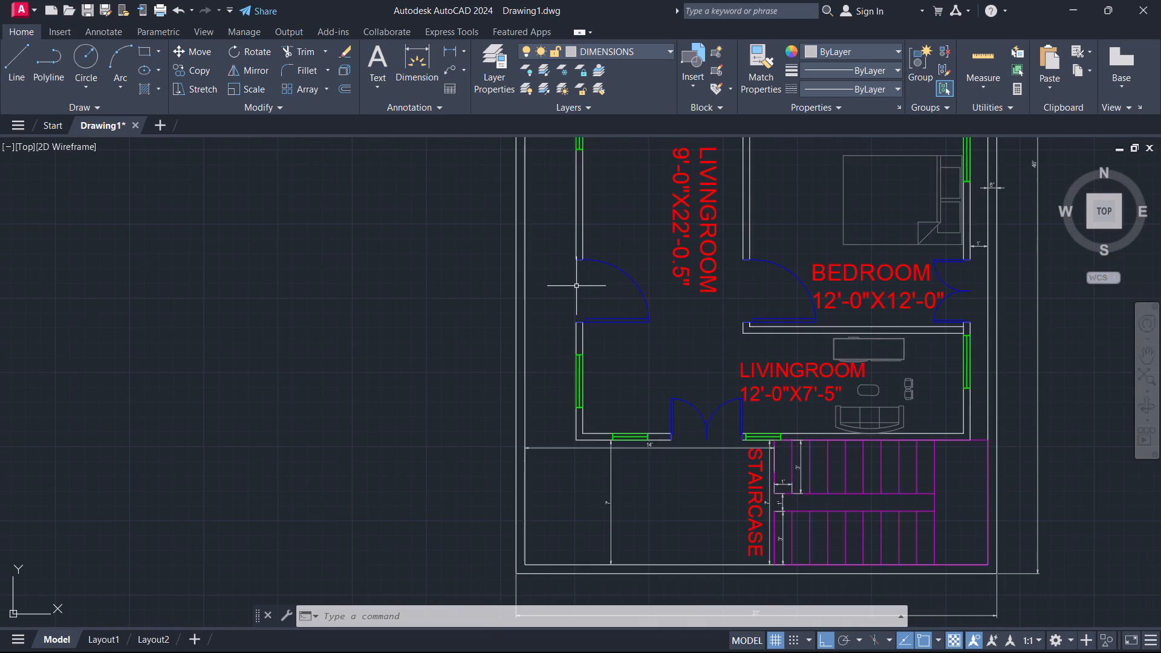
Make the text layer current and add a multiline text label D1 at the side door of the 9'-0"X22'-0.5" living room.
{"action": "key", "text": "m"}
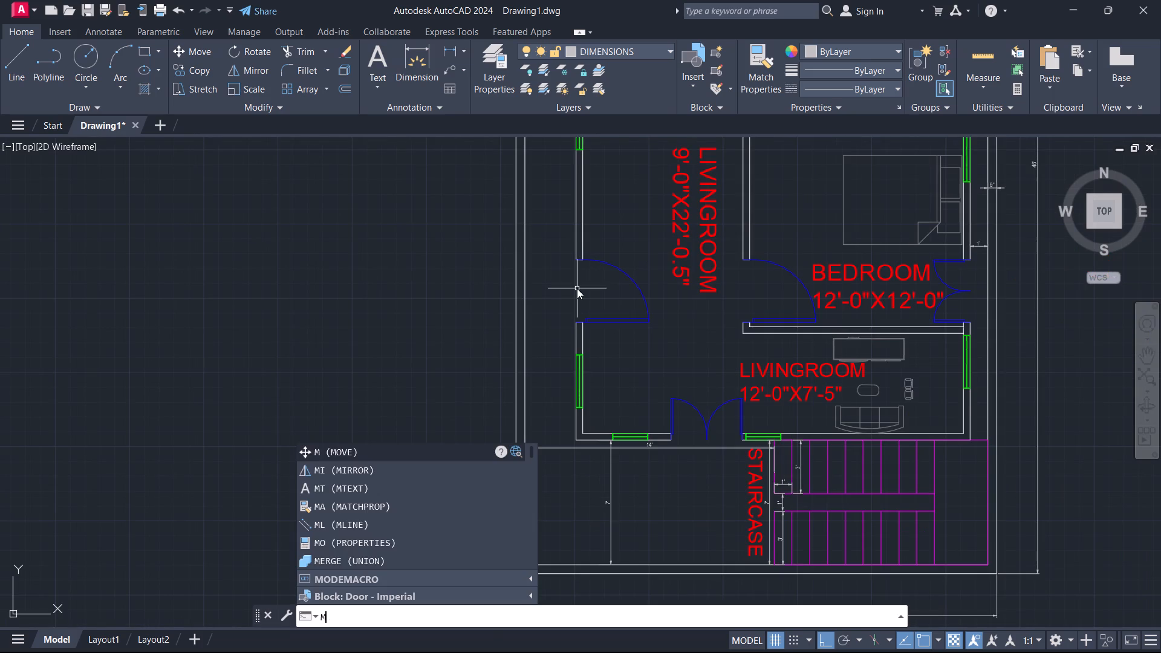
{"action": "key", "text": "t"}
{"action": "key", "text": "Return"}
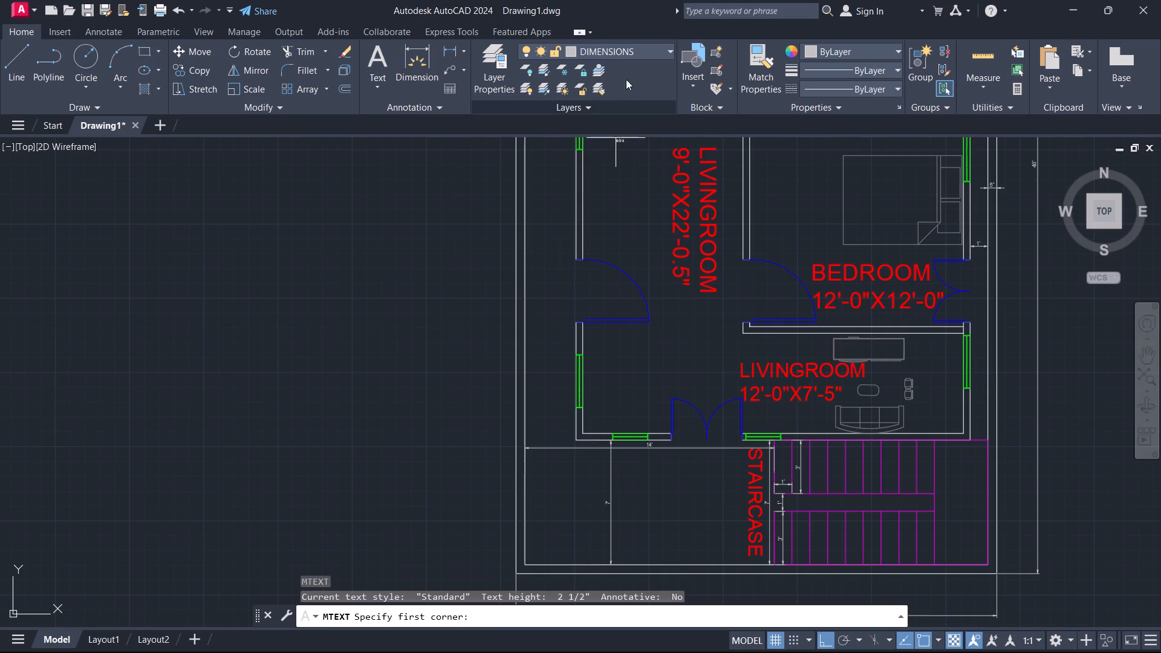
{"action": "left_click", "coordinate": [646, 48]}
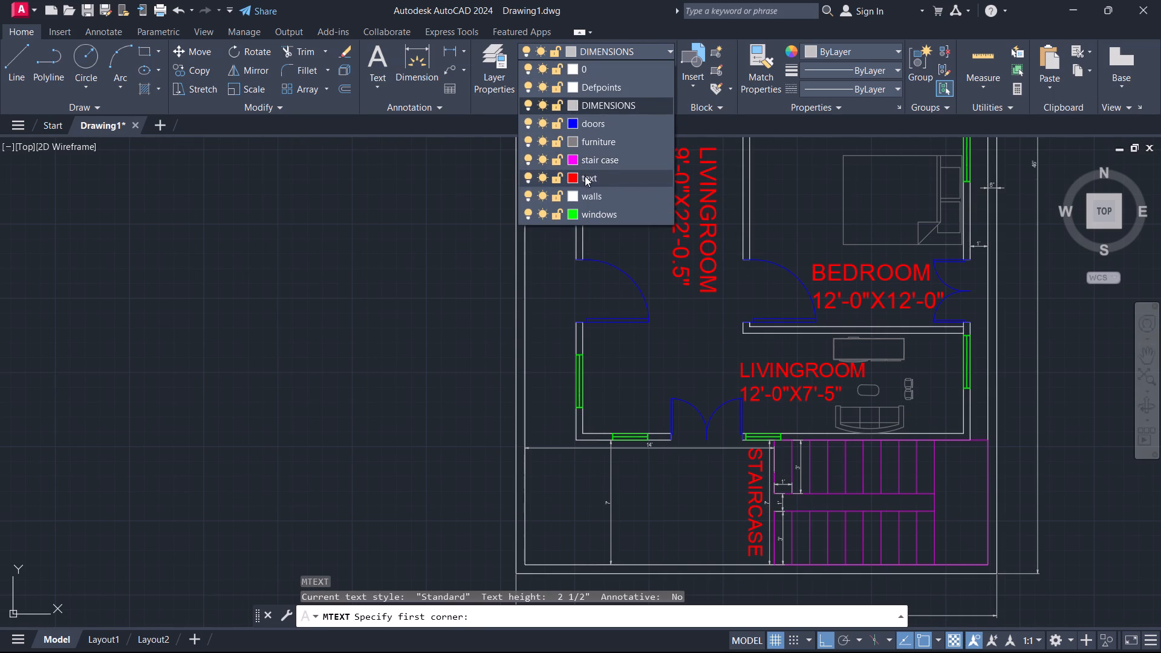
{"action": "left_click", "coordinate": [585, 177]}
{"action": "left_click", "coordinate": [574, 294]}
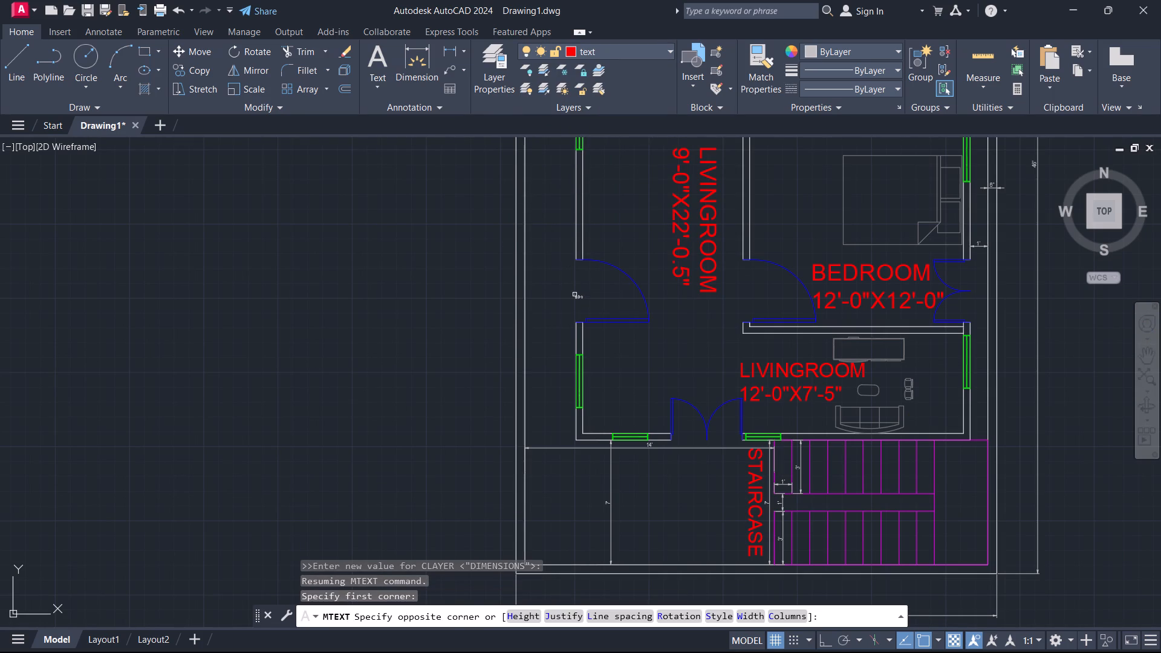
{"action": "left_click", "coordinate": [574, 281]}
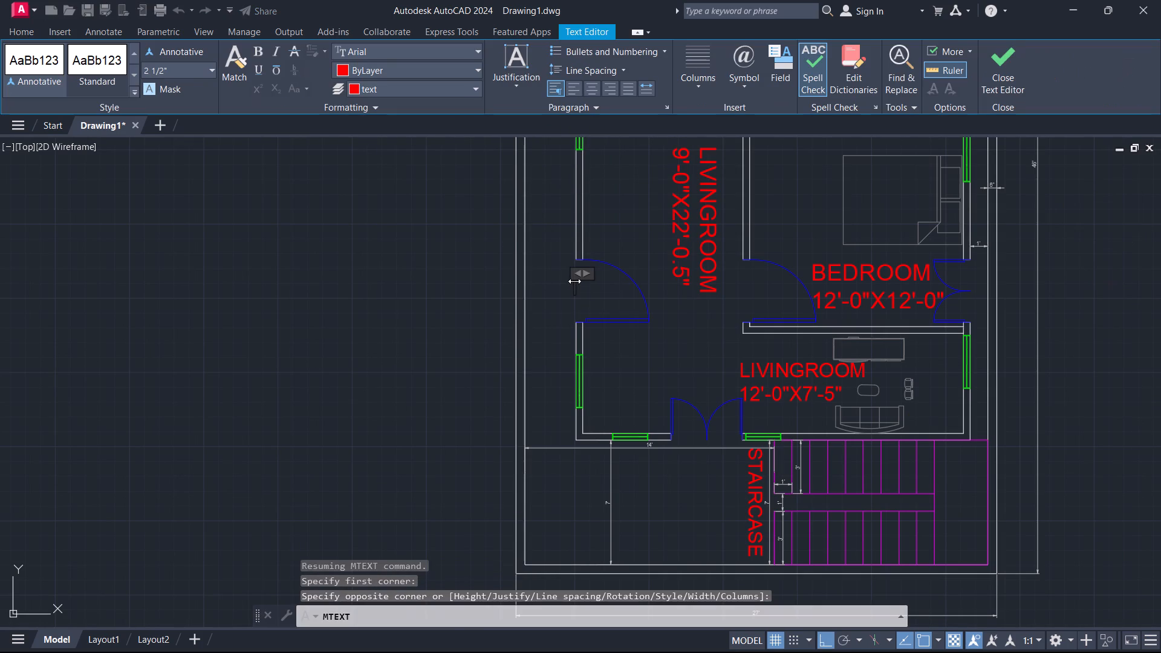
{"action": "key", "text": "d"}
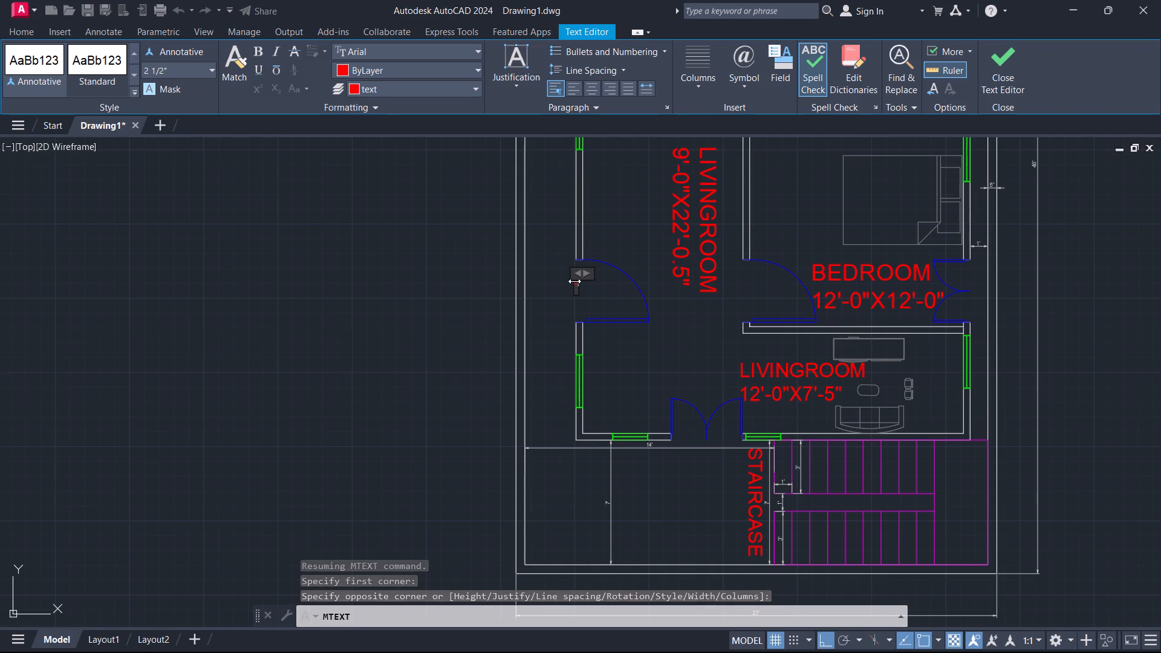
{"action": "key", "text": "1"}
{"action": "key", "text": "Return"}
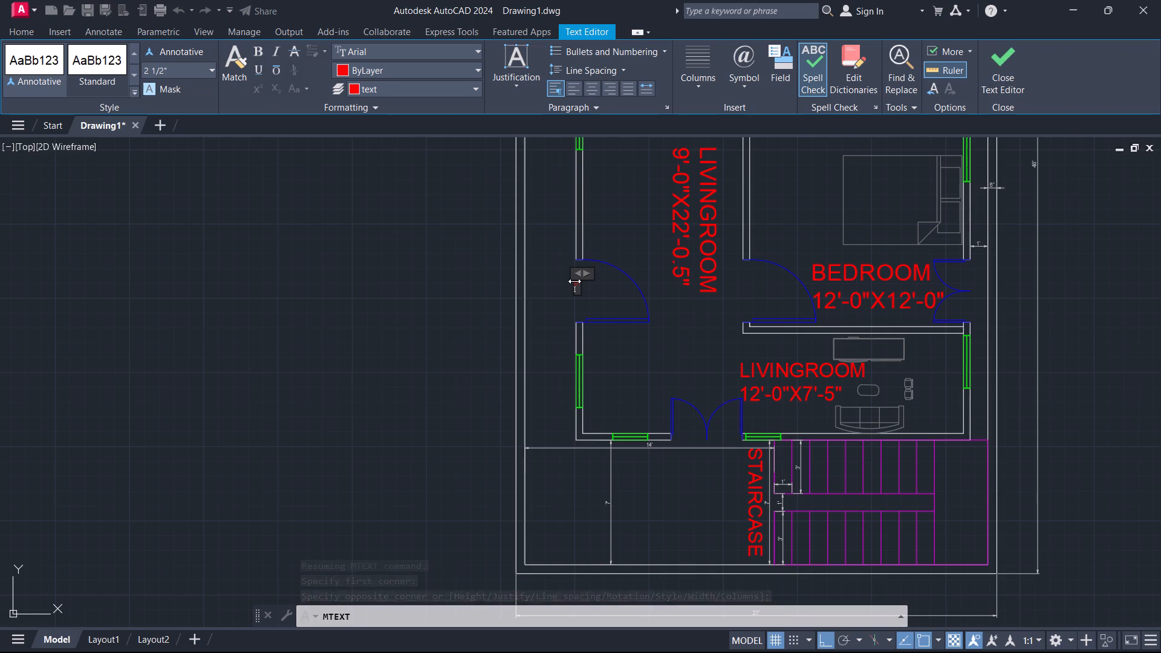
{"action": "left_click", "coordinate": [565, 284]}
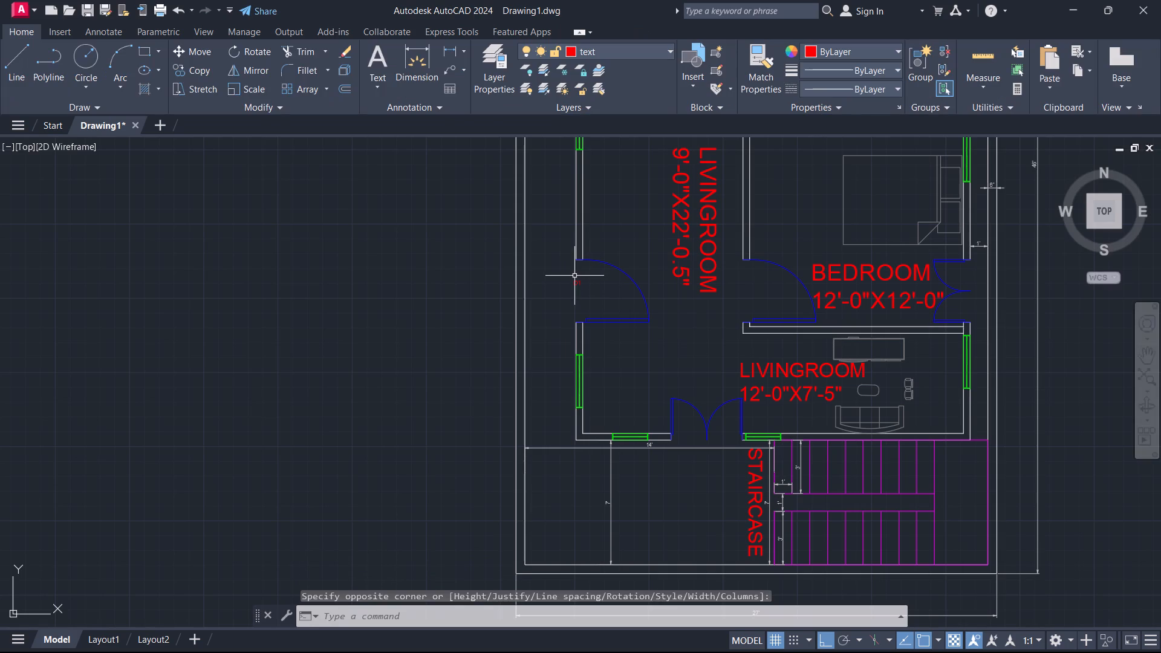
Scale up the D1 label about its upper-left corner to a text height of about 11 1/4".
{"action": "scroll", "coordinate": [574, 276], "scroll_direction": "up", "scroll_amount": 2}
{"action": "left_click", "coordinate": [570, 288]}
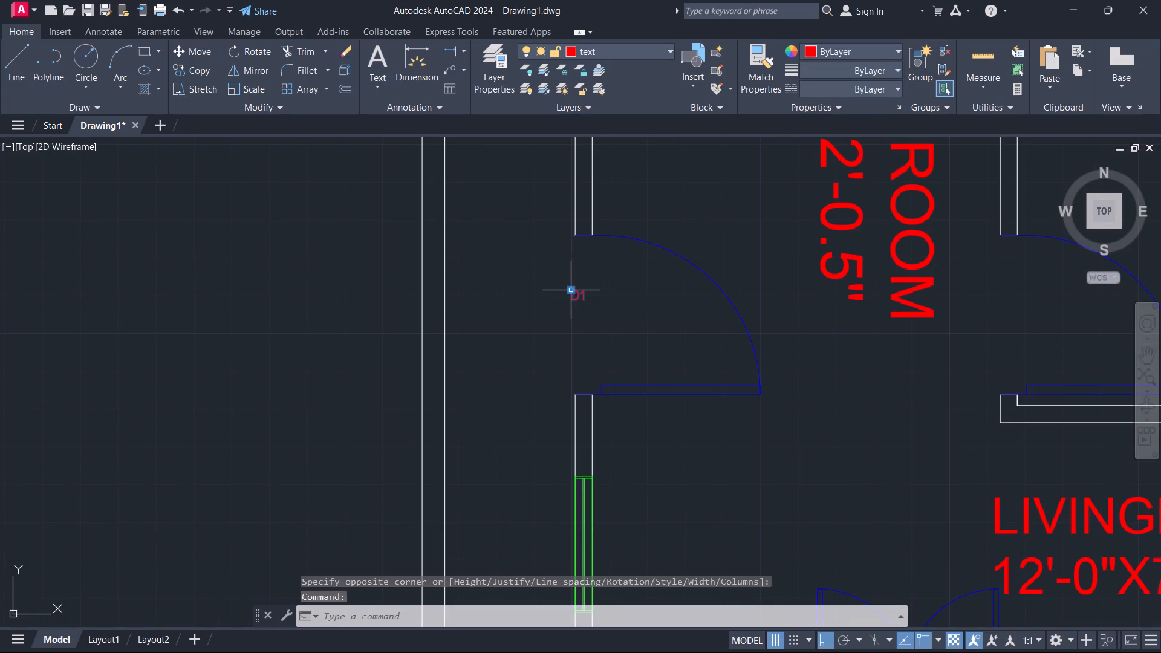
{"action": "type", "text": "SC"}
{"action": "key", "text": "Return"}
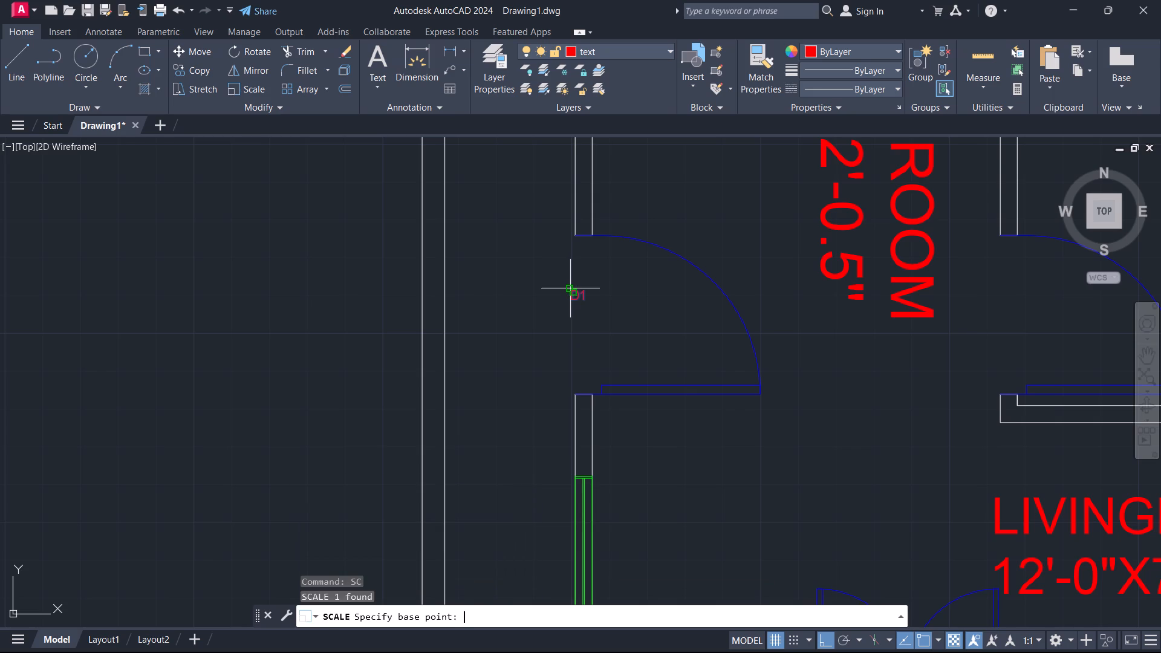
{"action": "left_click", "coordinate": [569, 288]}
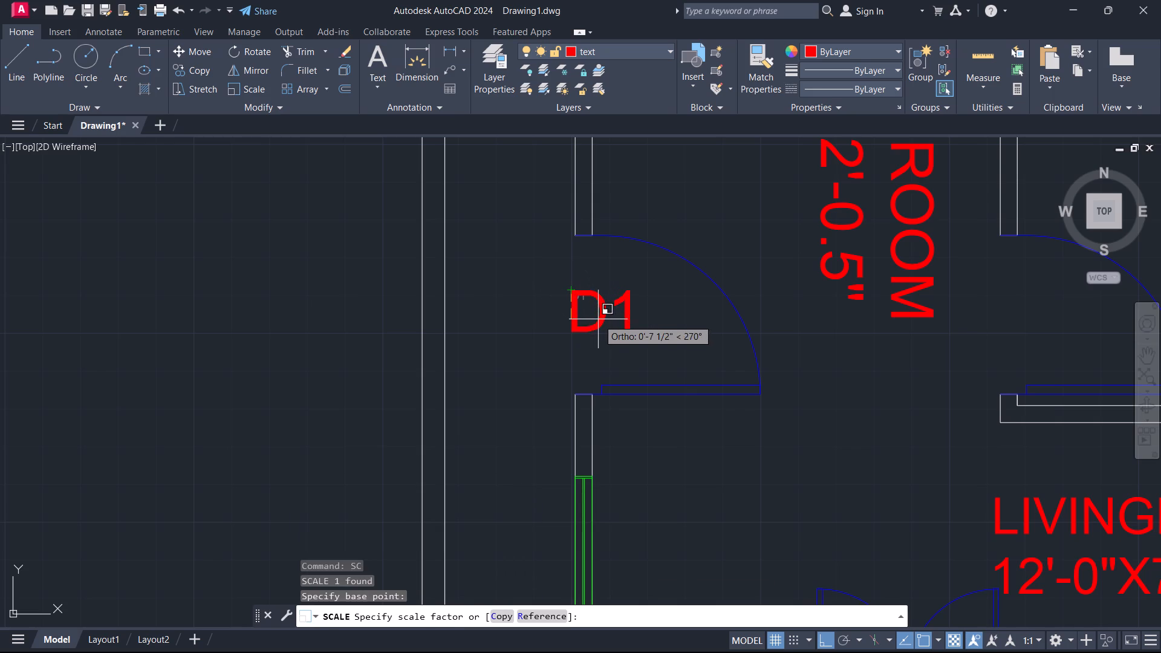
{"action": "left_click", "coordinate": [598, 320]}
Copy the D1 label to the inner doors of both bedrooms and the doors of the two T&Bs between them.
{"action": "scroll", "coordinate": [596, 299], "scroll_direction": "down", "scroll_amount": 2}
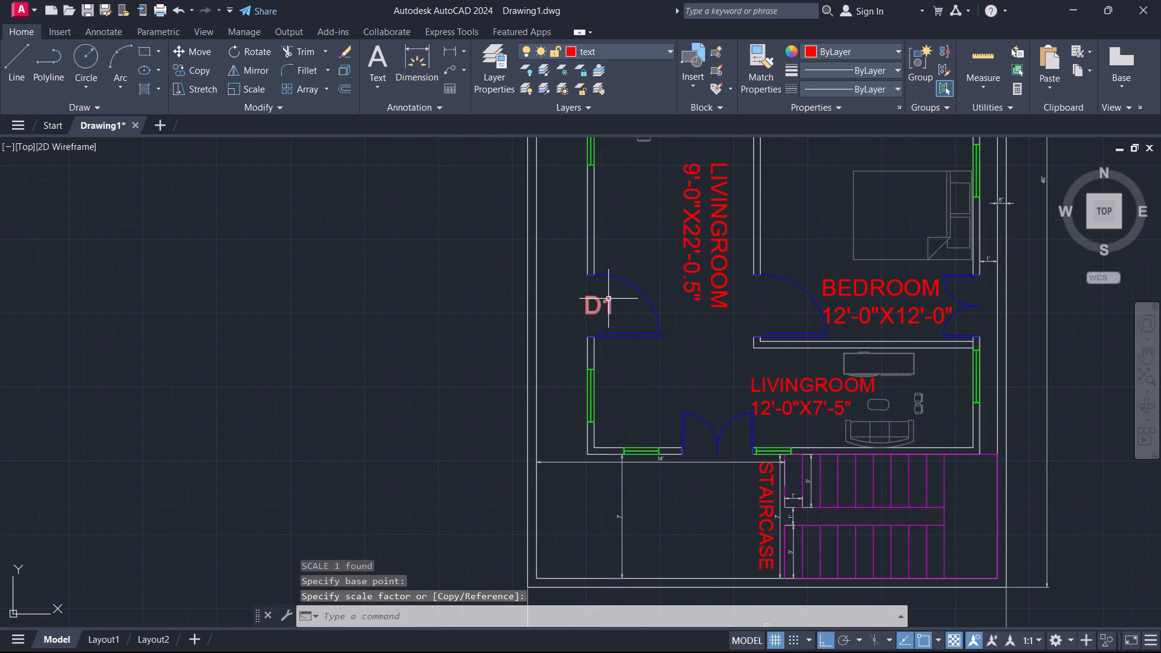
{"action": "left_click", "coordinate": [588, 296]}
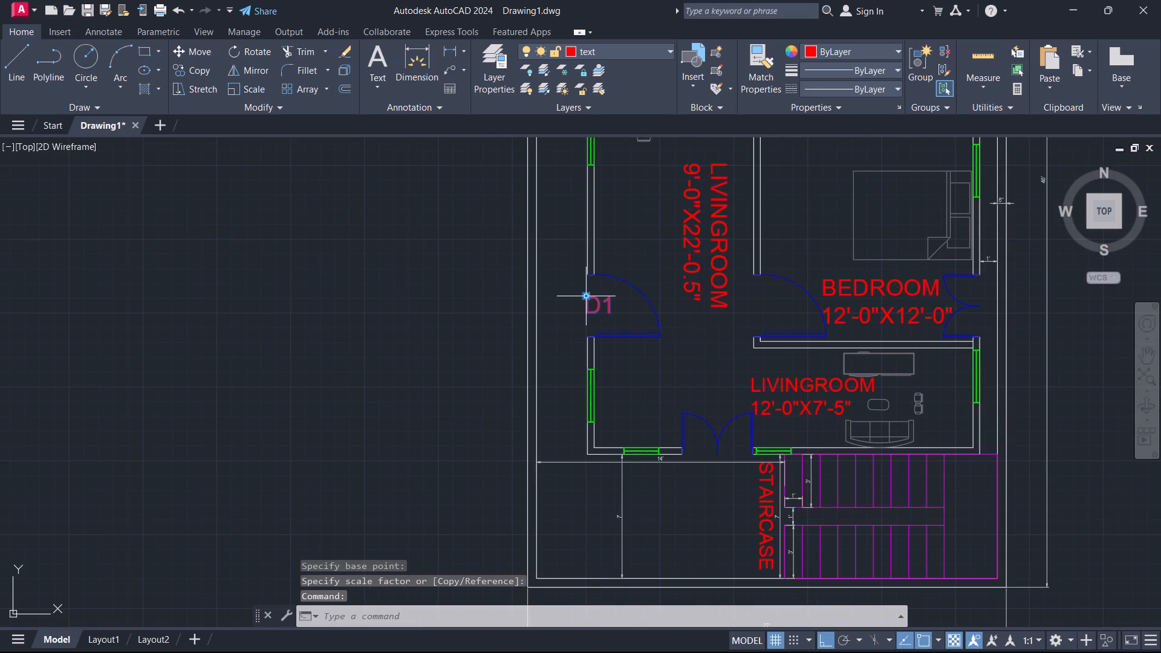
{"action": "type", "text": "CO"}
{"action": "key", "text": "Return"}
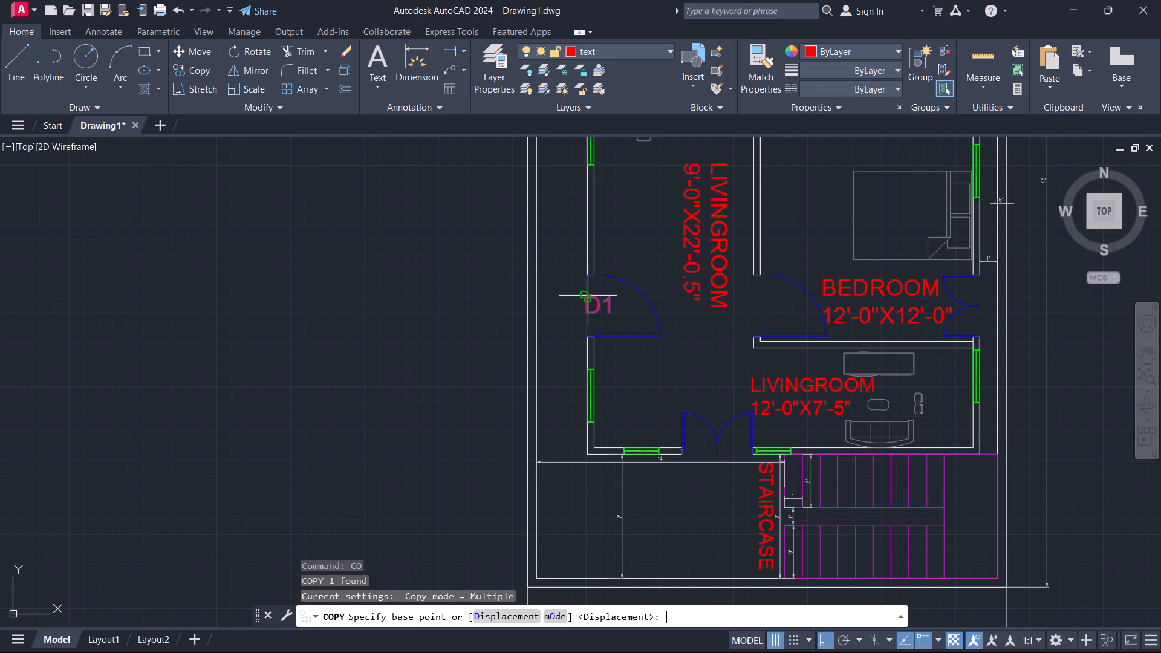
{"action": "left_click", "coordinate": [588, 296]}
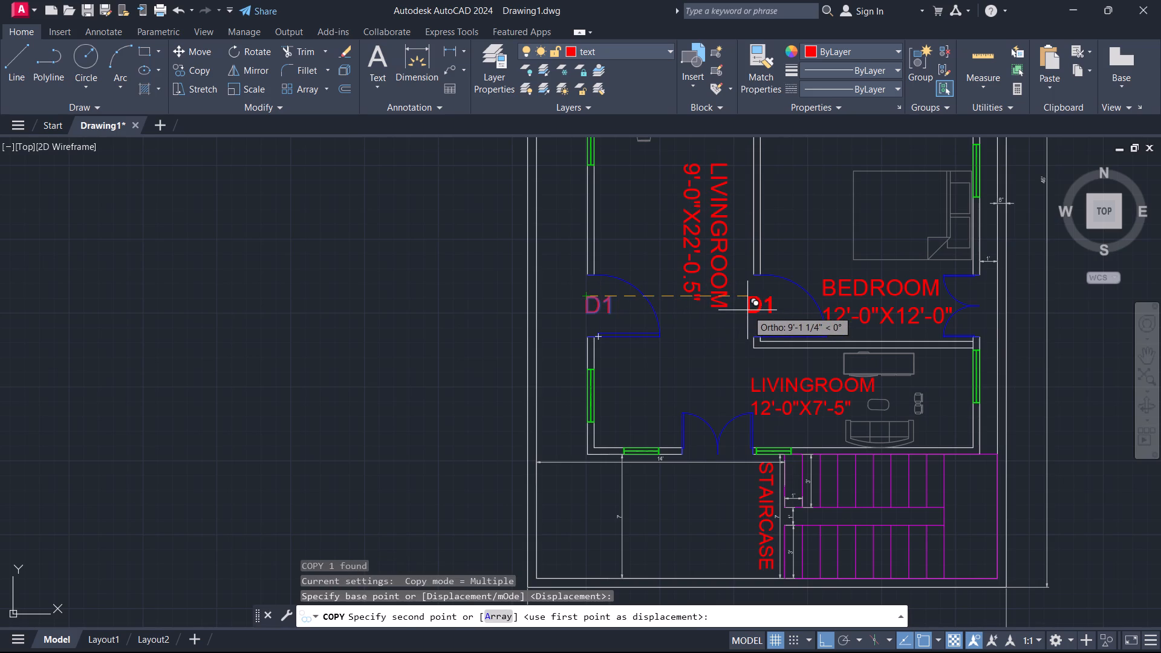
{"action": "left_click", "coordinate": [755, 311]}
{"action": "scroll", "coordinate": [754, 313], "scroll_direction": "down", "scroll_amount": 1}
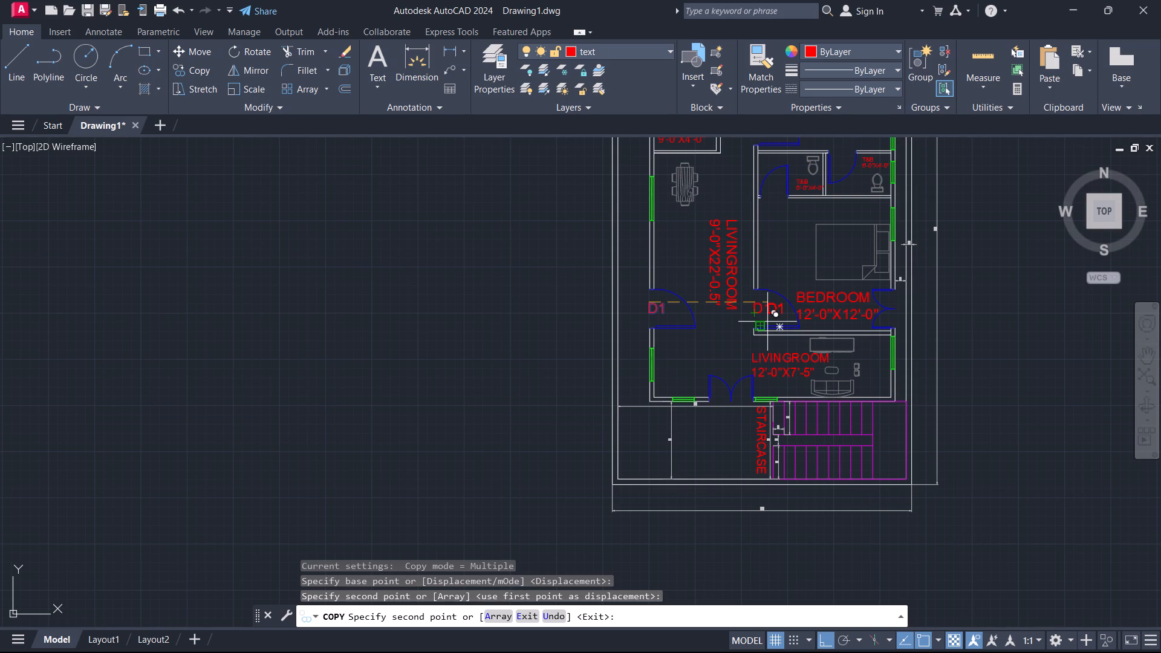
{"action": "scroll", "coordinate": [801, 247], "scroll_direction": "down", "scroll_amount": 1}
{"action": "middle_click_drag", "start_coordinate": [796, 249], "coordinate": [759, 354]}
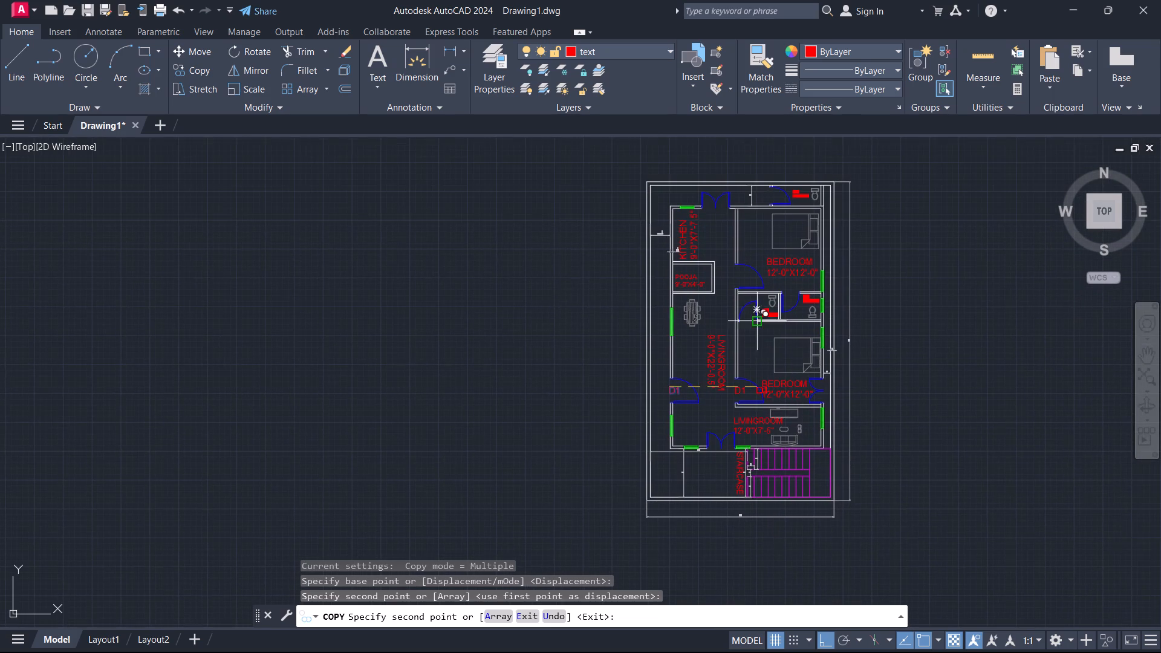
{"action": "scroll", "coordinate": [747, 282], "scroll_direction": "up", "scroll_amount": 2}
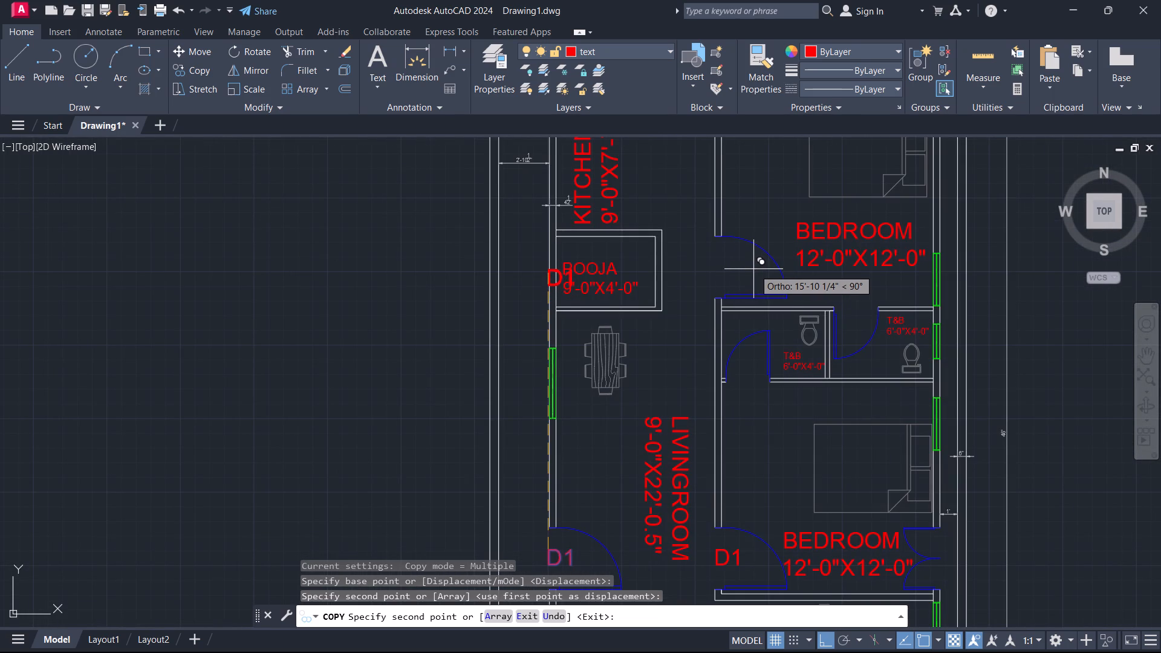
{"action": "key", "text": "F8"}
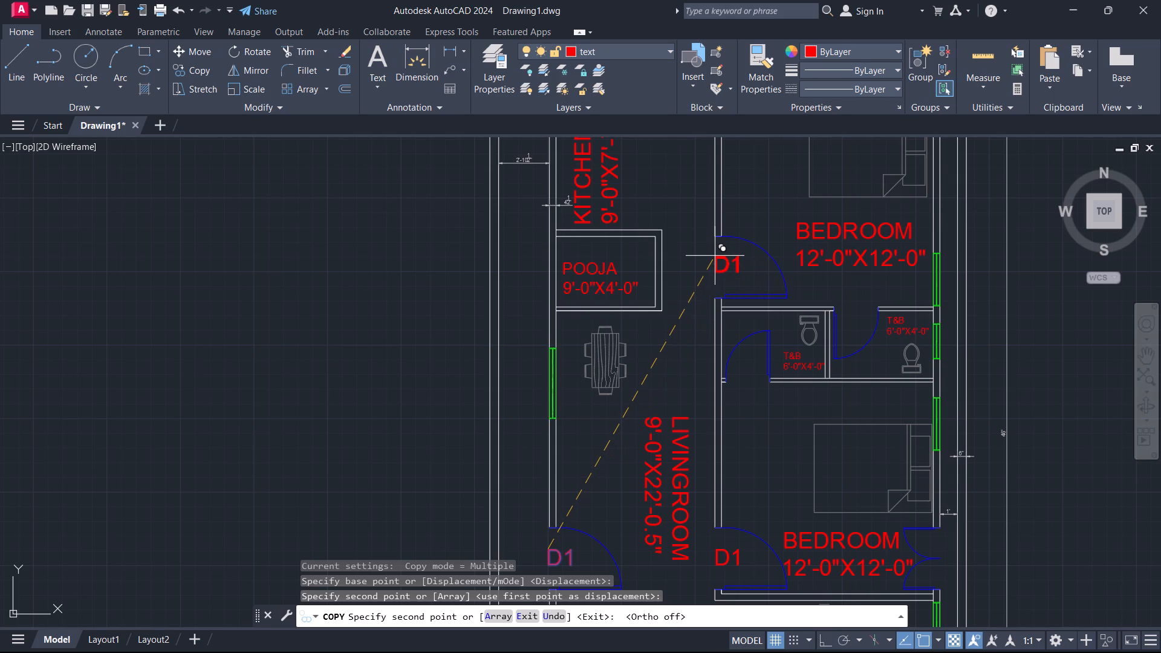
{"action": "left_click", "coordinate": [715, 256]}
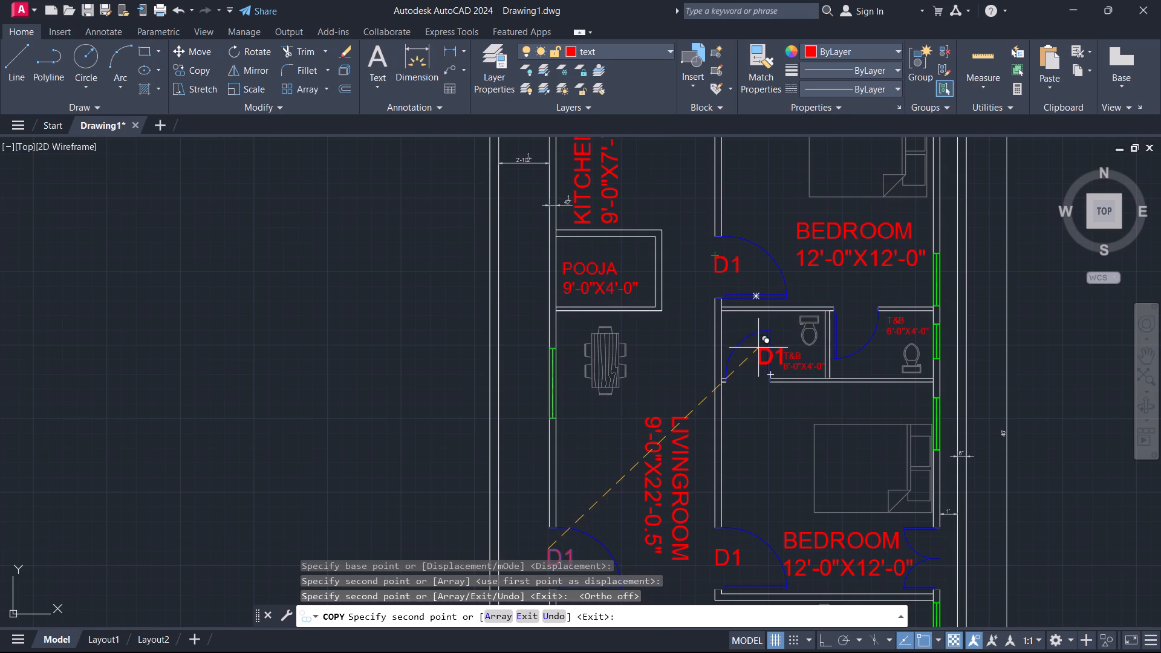
{"action": "left_click", "coordinate": [738, 363]}
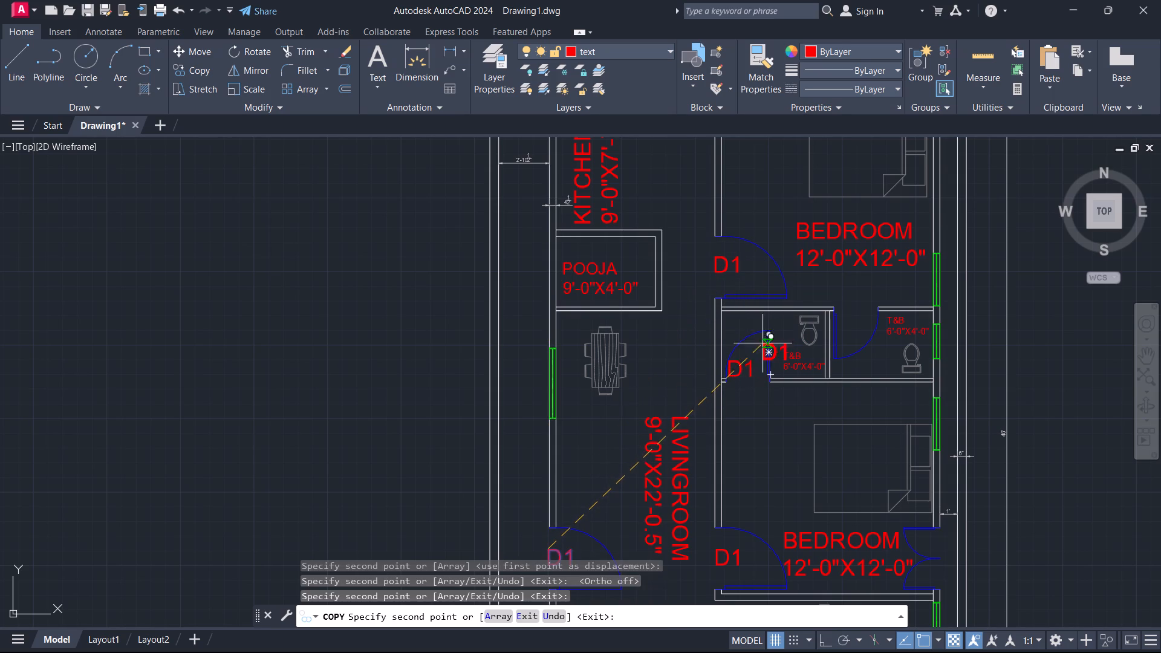
{"action": "left_click", "coordinate": [847, 311]}
Place further D1 copies at the front double door and at the lower bedroom's double-leaf opening in the outer wall.
{"action": "scroll", "coordinate": [893, 432], "scroll_direction": "down", "scroll_amount": 1}
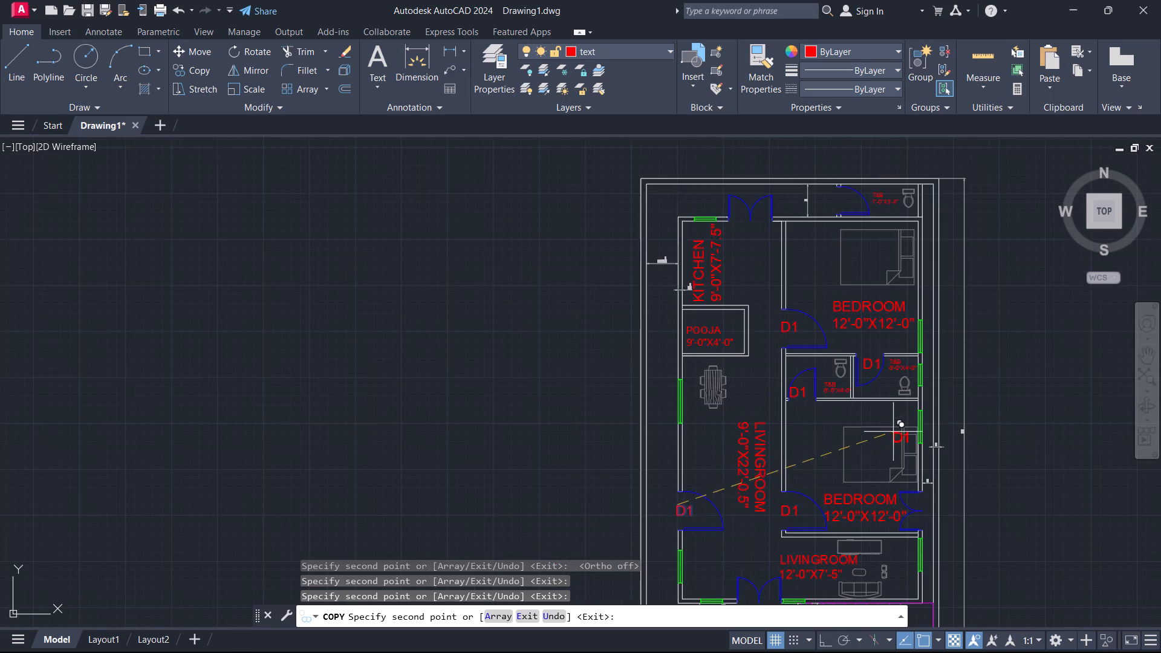
{"action": "scroll", "coordinate": [790, 521], "scroll_direction": "down", "scroll_amount": 1}
{"action": "middle_click_drag", "start_coordinate": [769, 544], "coordinate": [738, 444]}
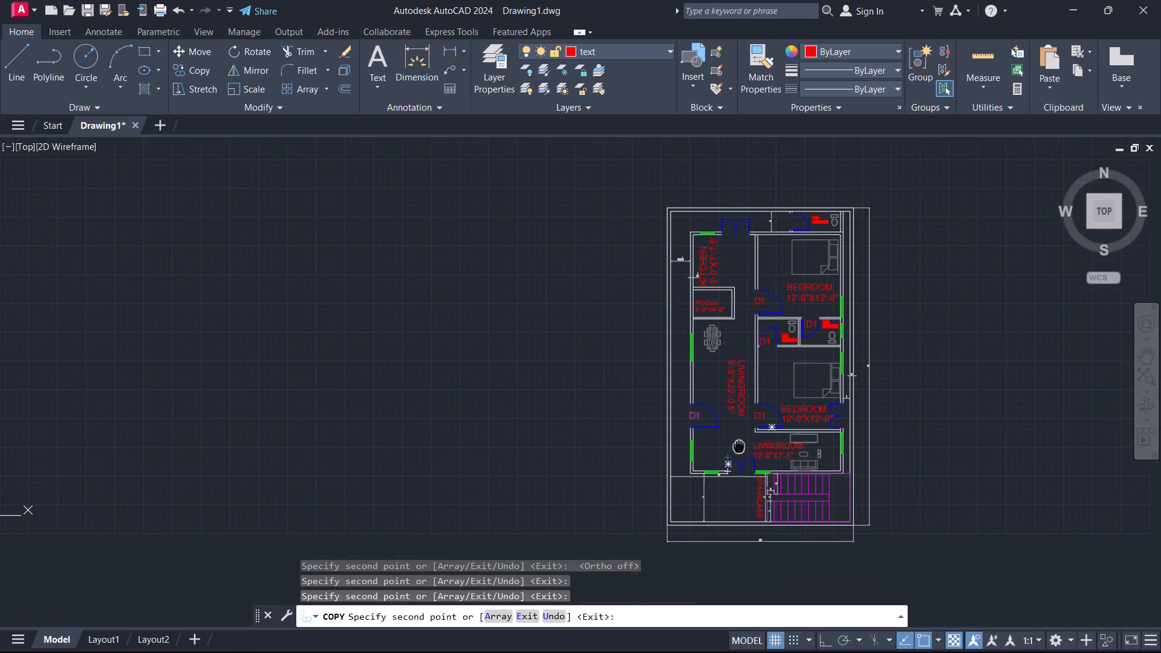
{"action": "middle_click_drag", "start_coordinate": [738, 444], "coordinate": [737, 437]}
{"action": "scroll", "coordinate": [737, 444], "scroll_direction": "up", "scroll_amount": 2}
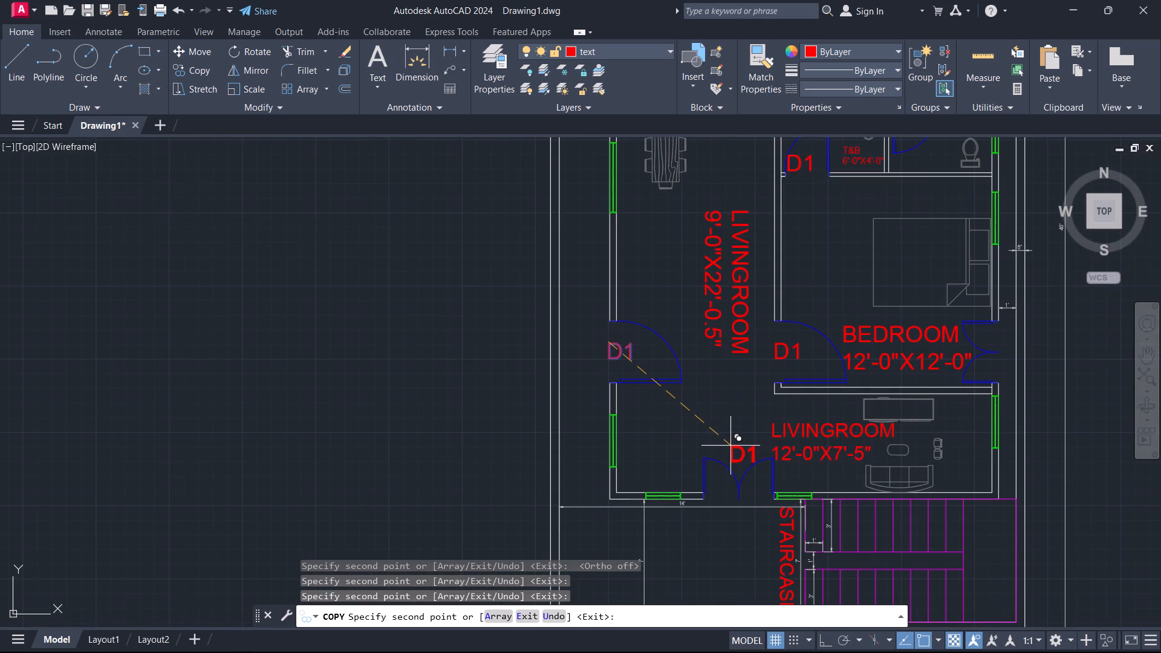
{"action": "left_click", "coordinate": [726, 446]}
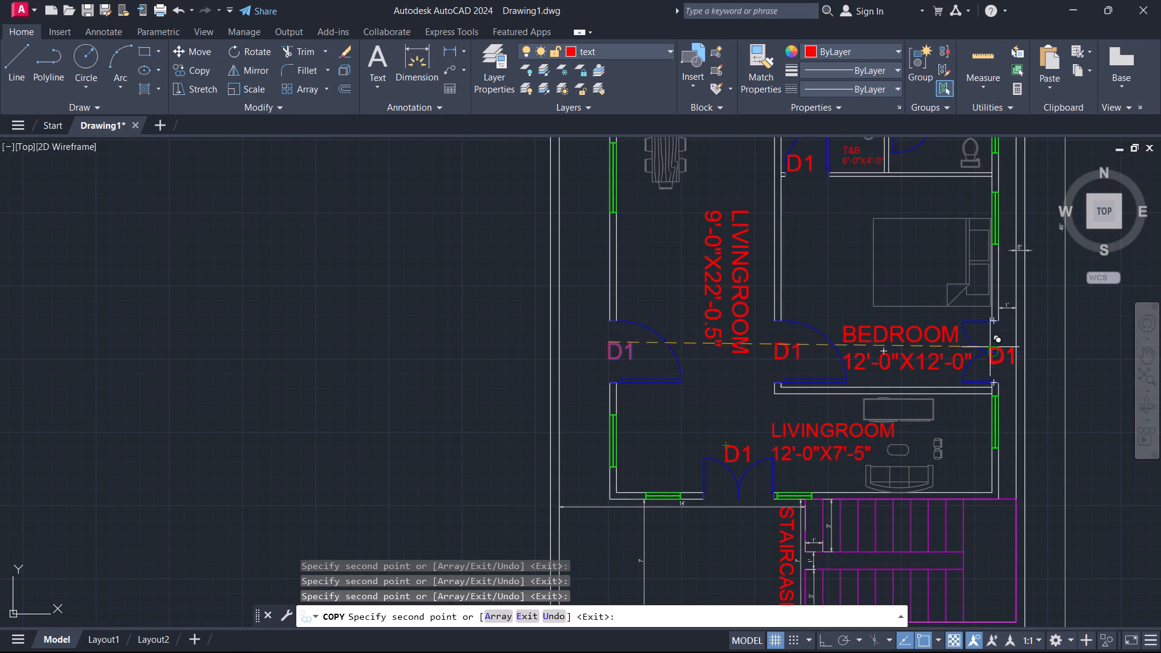
{"action": "scroll", "coordinate": [988, 339], "scroll_direction": "up", "scroll_amount": 2}
{"action": "left_click", "coordinate": [971, 320]}
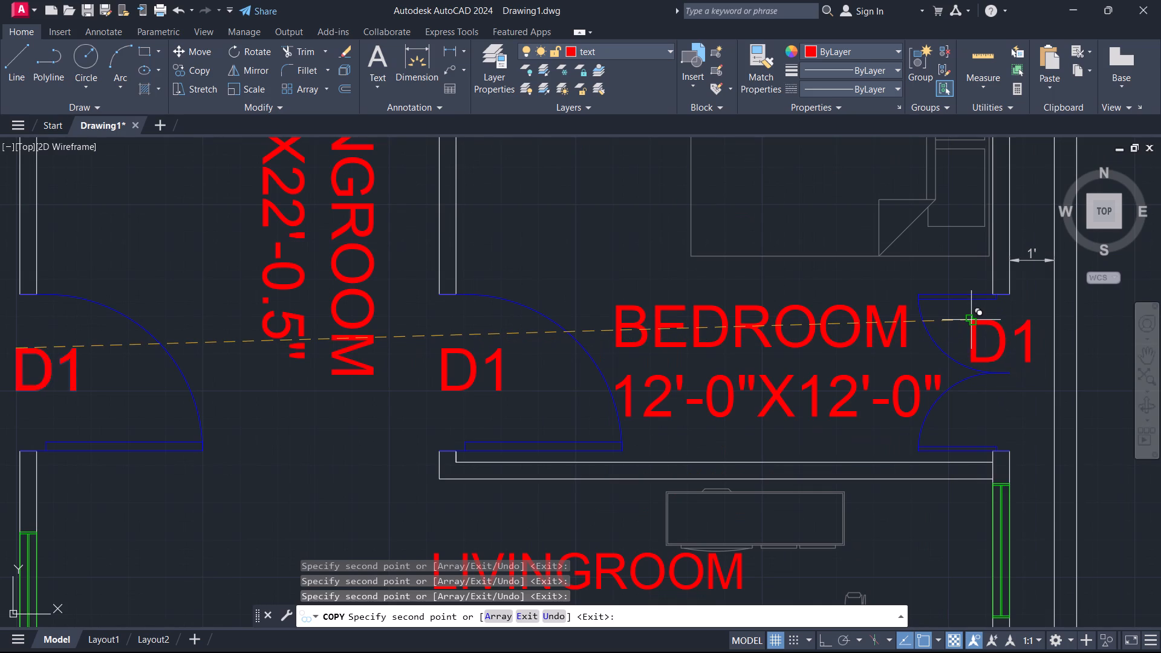
Place the last D1 copies at the double door beside the kitchen and at the 7'-0"X3'-0" T&B door, ending the copy.
{"action": "scroll", "coordinate": [911, 404], "scroll_direction": "down", "scroll_amount": 3}
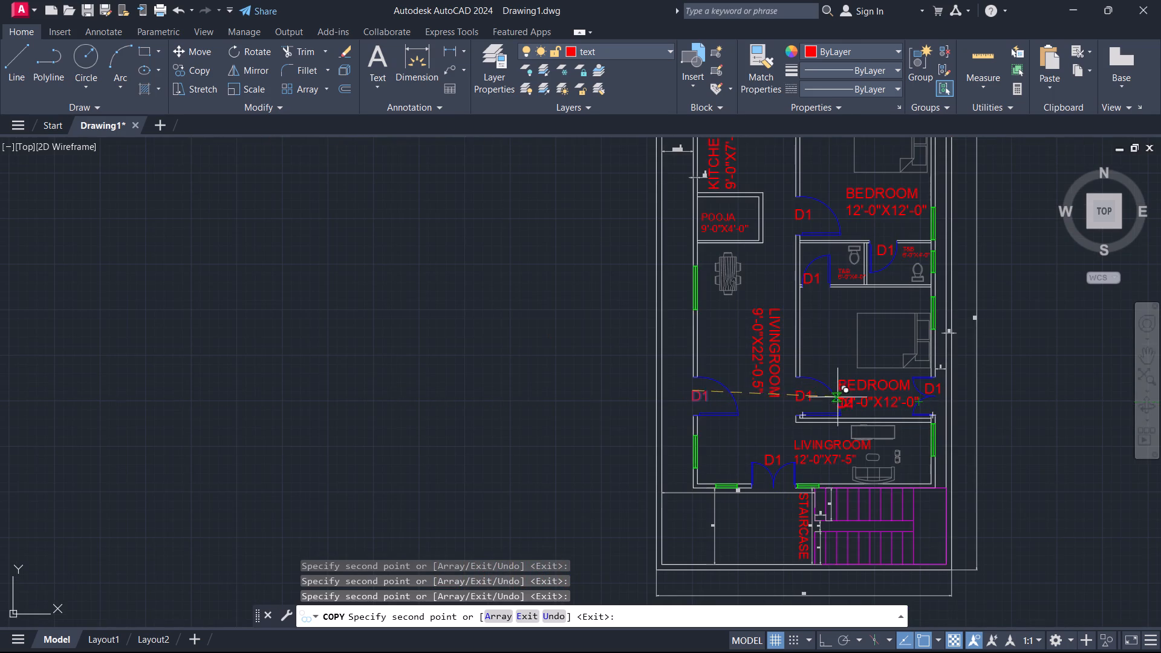
{"action": "middle_click_drag", "start_coordinate": [841, 340], "coordinate": [801, 516]}
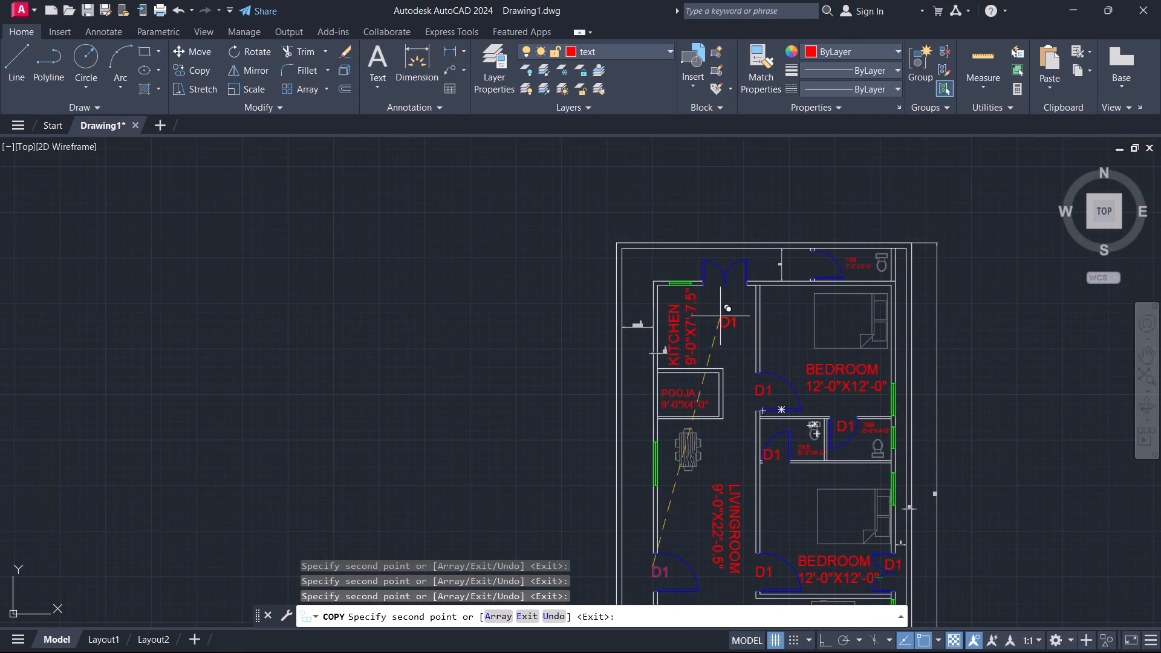
{"action": "scroll", "coordinate": [725, 308], "scroll_direction": "up", "scroll_amount": 2}
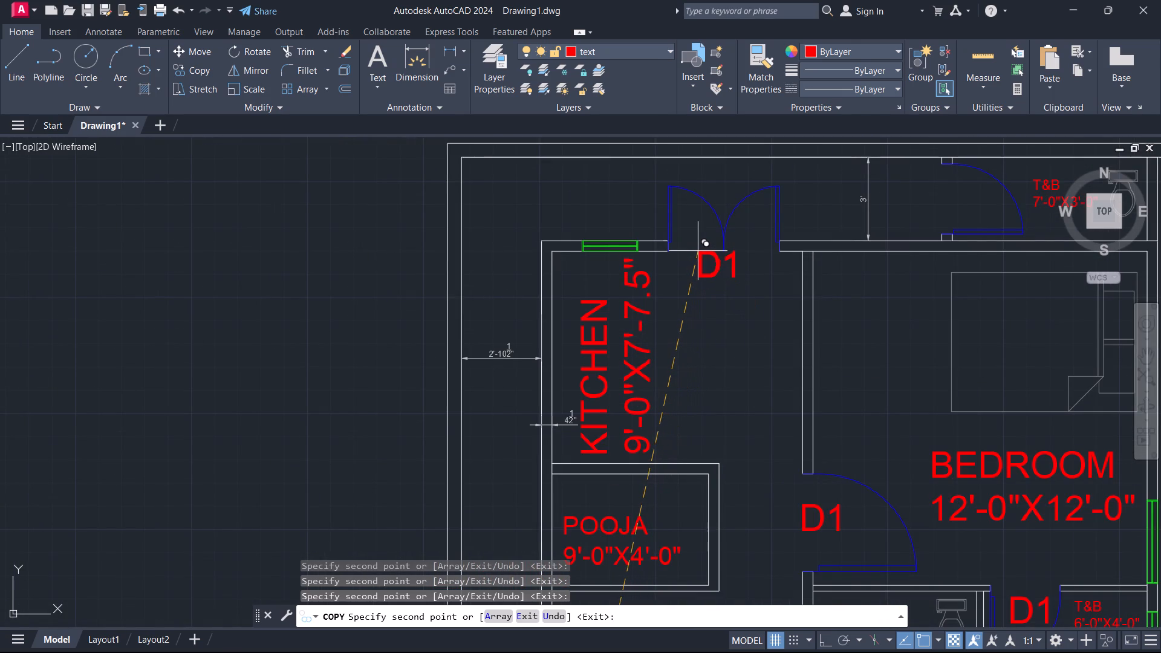
{"action": "left_click", "coordinate": [698, 251]}
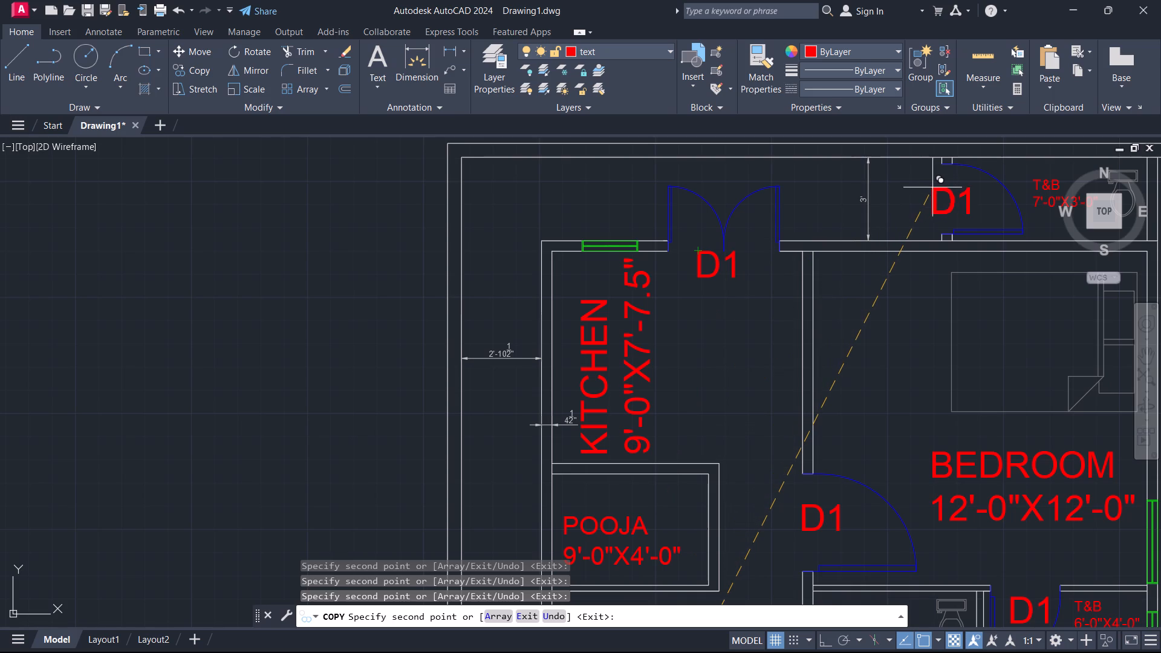
{"action": "left_click", "coordinate": [932, 187]}
{"action": "scroll", "coordinate": [877, 275], "scroll_direction": "down", "scroll_amount": 2}
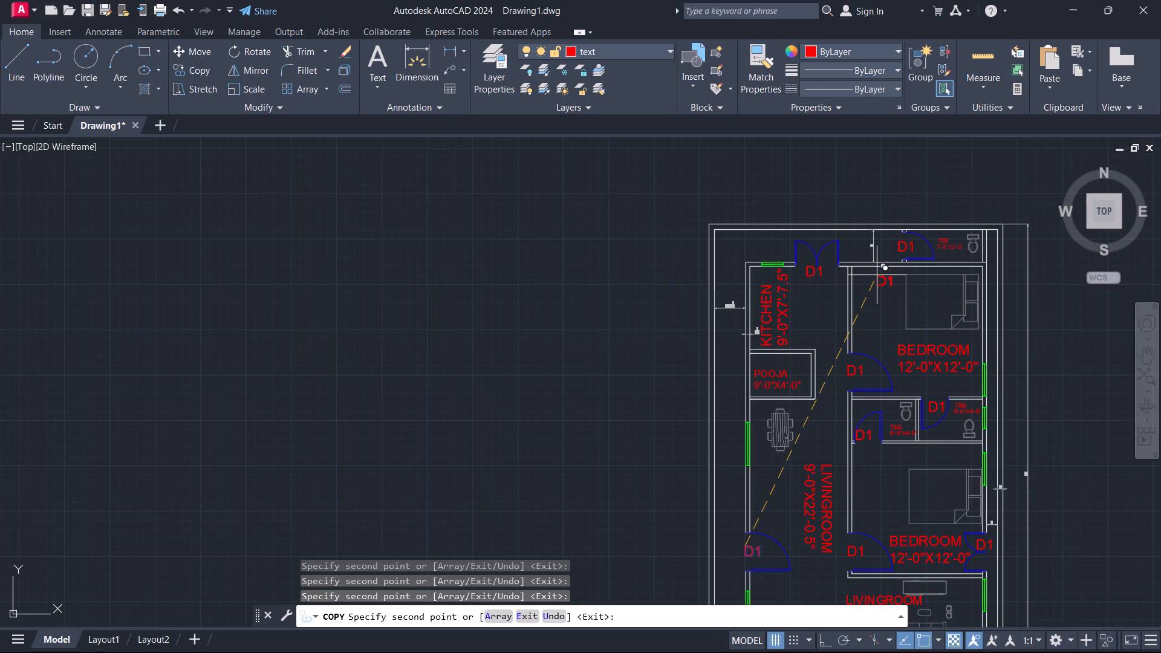
{"action": "key", "text": "Escape"}
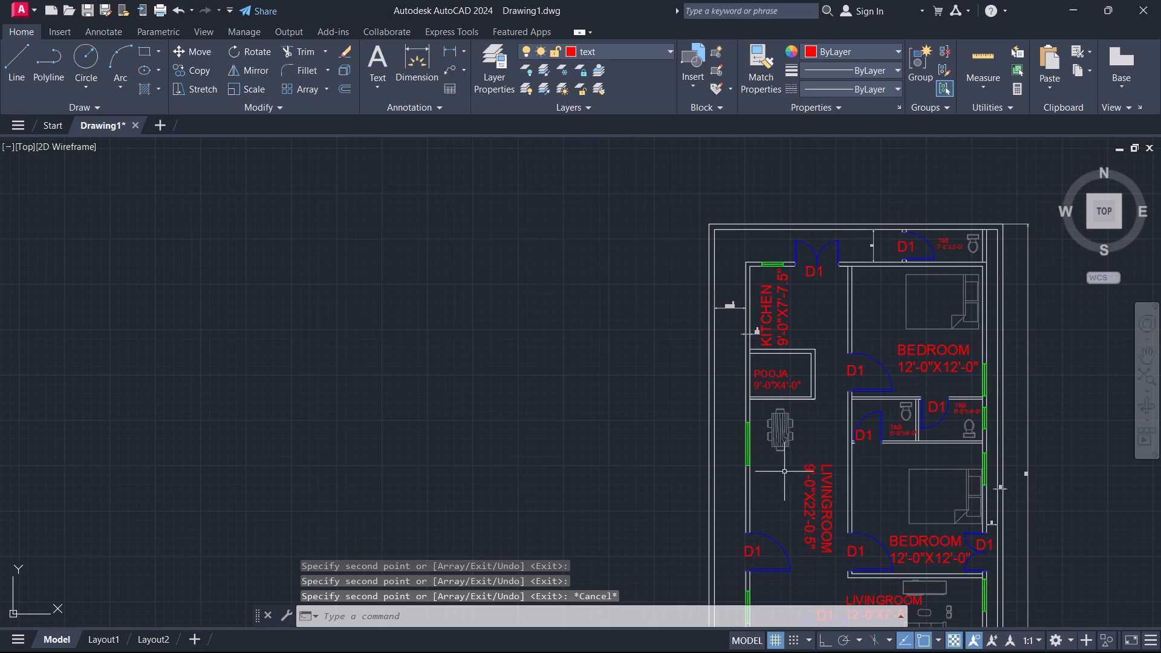
Change the label at the front double door beside the 12'-0"X7'-5" living room to D2.
{"action": "middle_click_drag", "start_coordinate": [782, 470], "coordinate": [720, 271]}
{"action": "scroll", "coordinate": [775, 420], "scroll_direction": "up", "scroll_amount": 3}
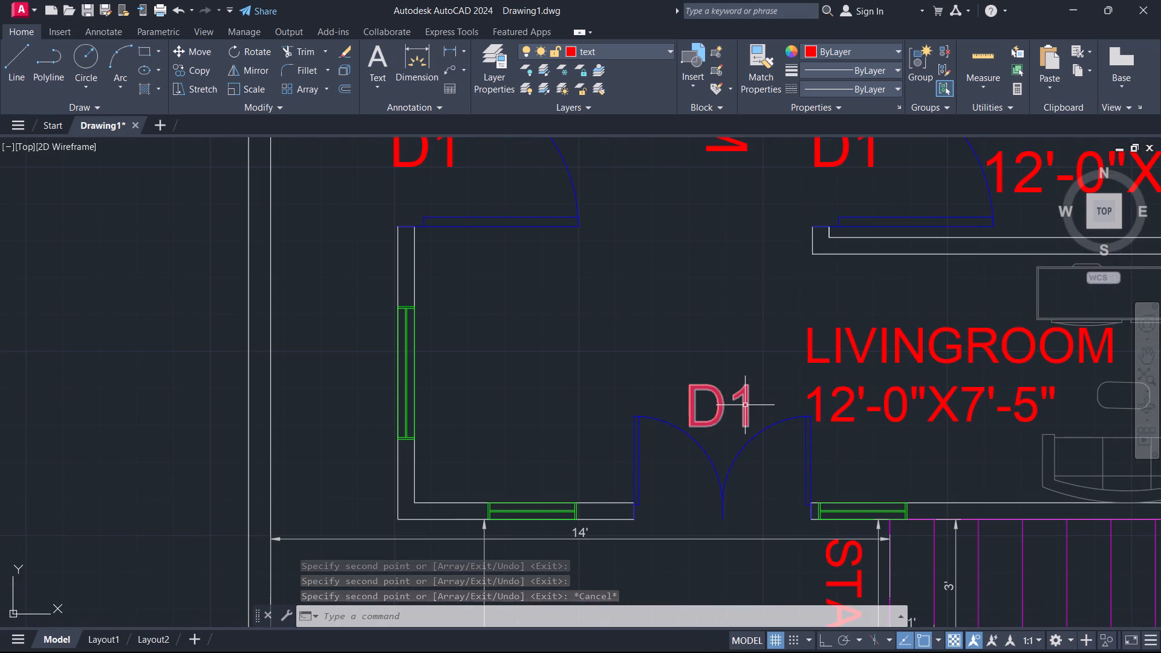
{"action": "double_click", "coordinate": [745, 405]}
{"action": "key", "text": "BackSpace"}
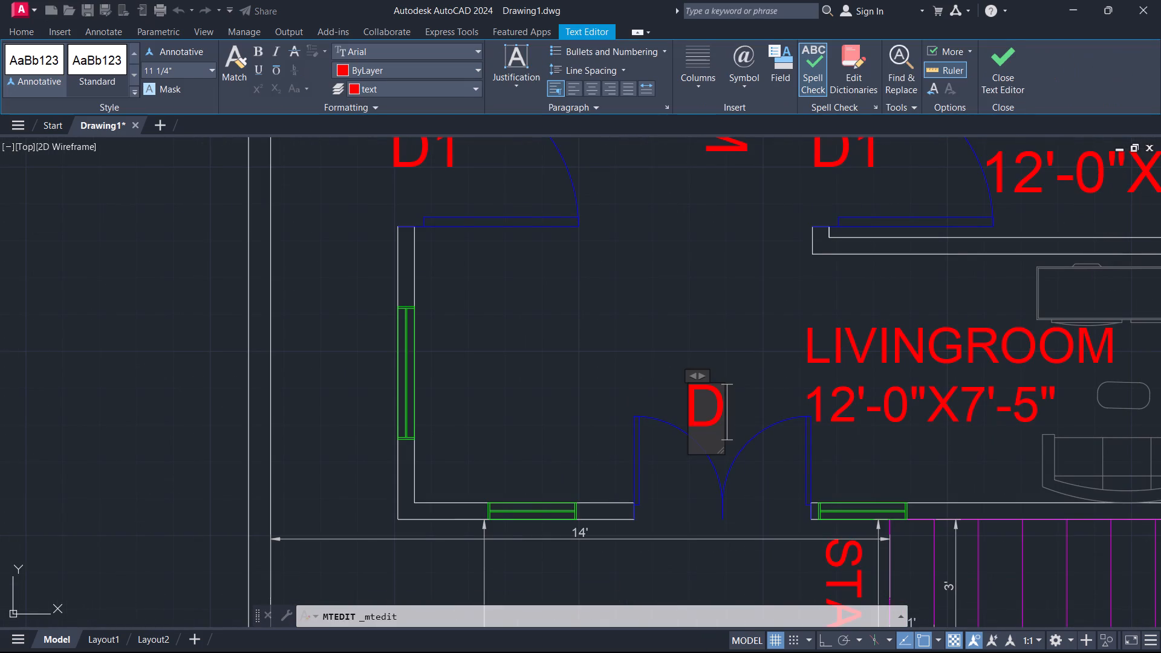
{"action": "key", "text": "2"}
{"action": "left_click", "coordinate": [743, 340]}
{"action": "scroll", "coordinate": [743, 340], "scroll_direction": "down", "scroll_amount": 2}
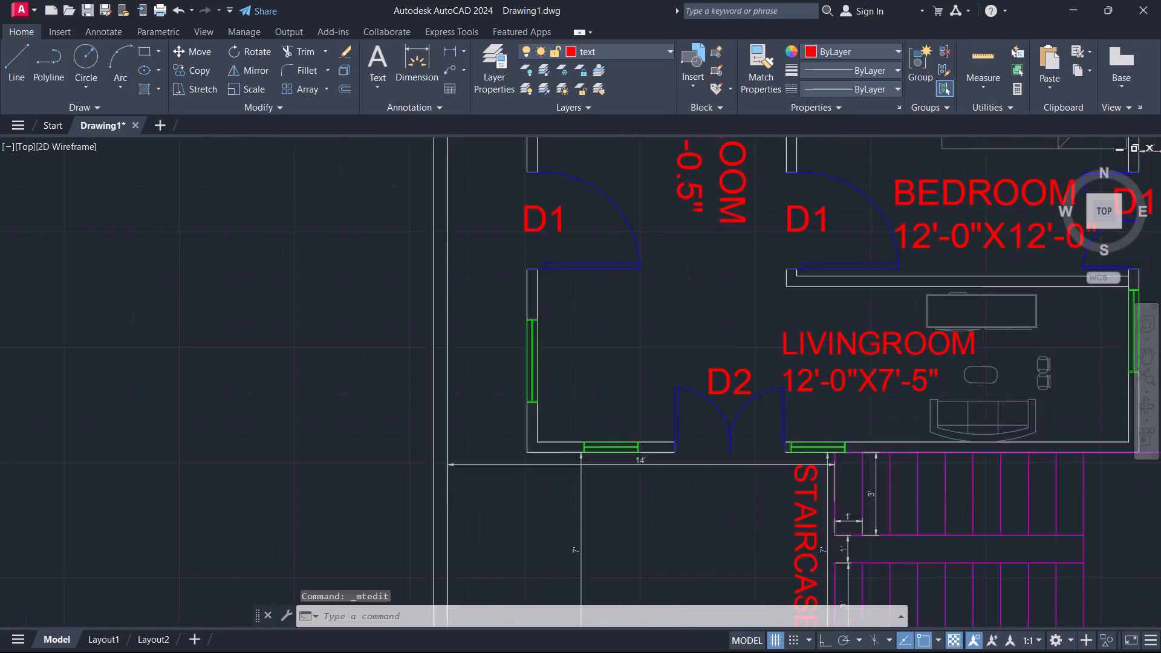
Change the label at the double door beside the kitchen to D2.
{"action": "scroll", "coordinate": [743, 340], "scroll_direction": "down", "scroll_amount": 2}
{"action": "middle_click_drag", "start_coordinate": [735, 314], "coordinate": [678, 521]}
{"action": "scroll", "coordinate": [680, 357], "scroll_direction": "up", "scroll_amount": 4}
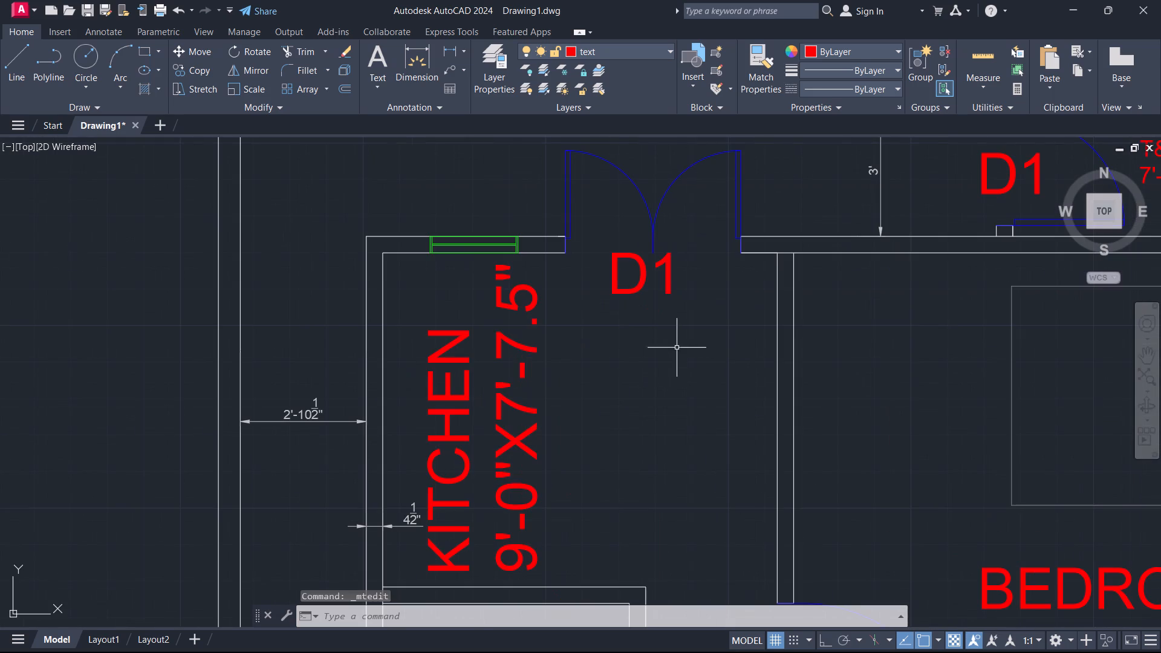
{"action": "double_click", "coordinate": [669, 290]}
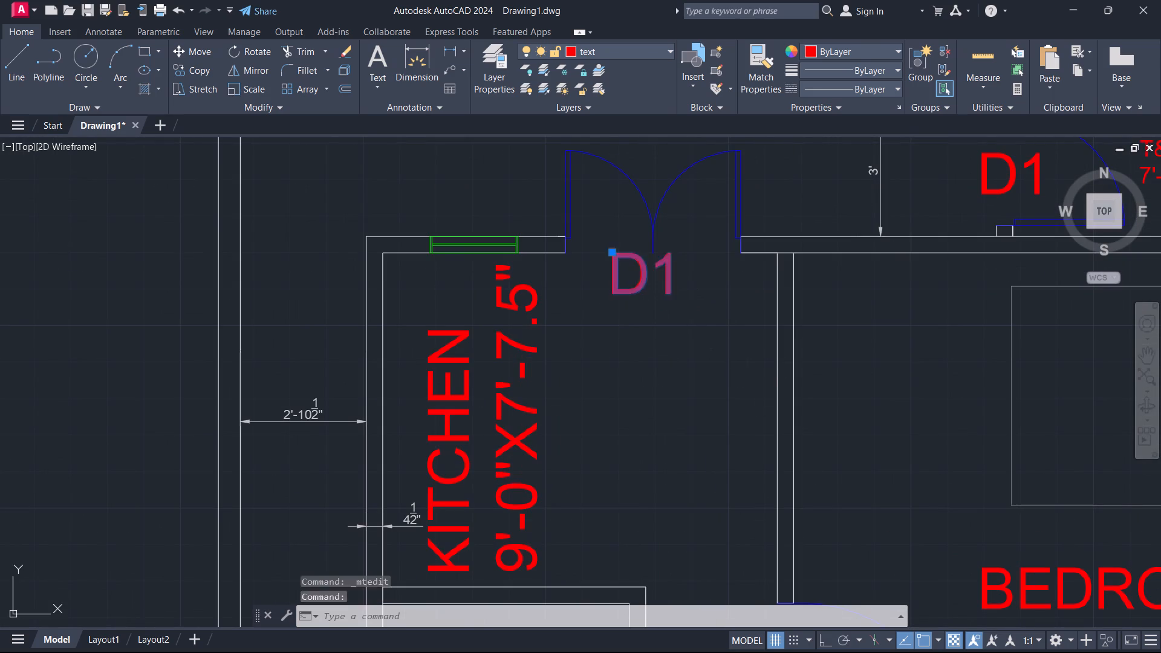
{"action": "key", "text": "BackSpace"}
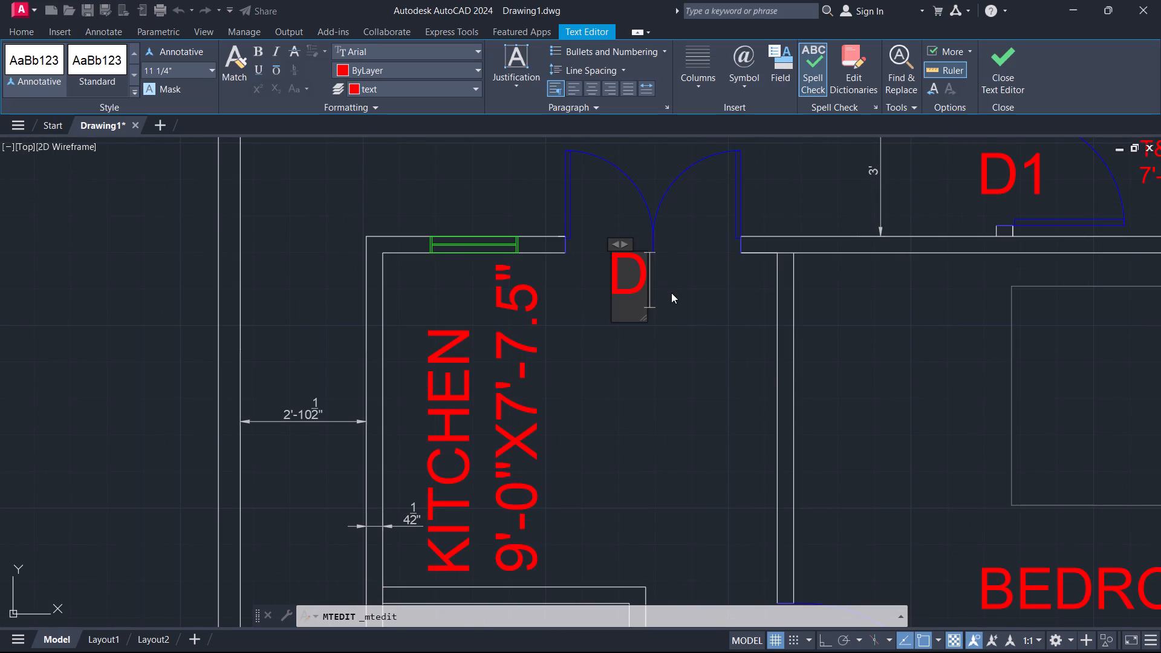
{"action": "key", "text": "2"}
{"action": "key", "text": "Return"}
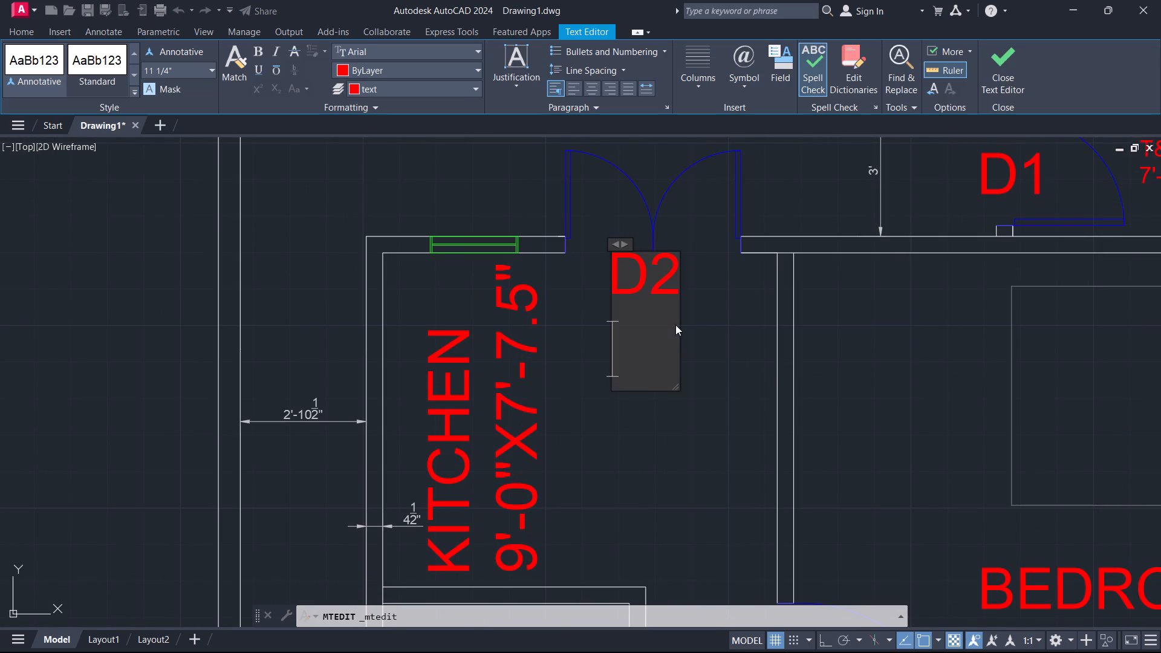
Change the label at the 6'-0"X4'-0" T&B door opening into the lower bedroom to D3.
{"action": "scroll", "coordinate": [675, 326], "scroll_direction": "down", "scroll_amount": 2}
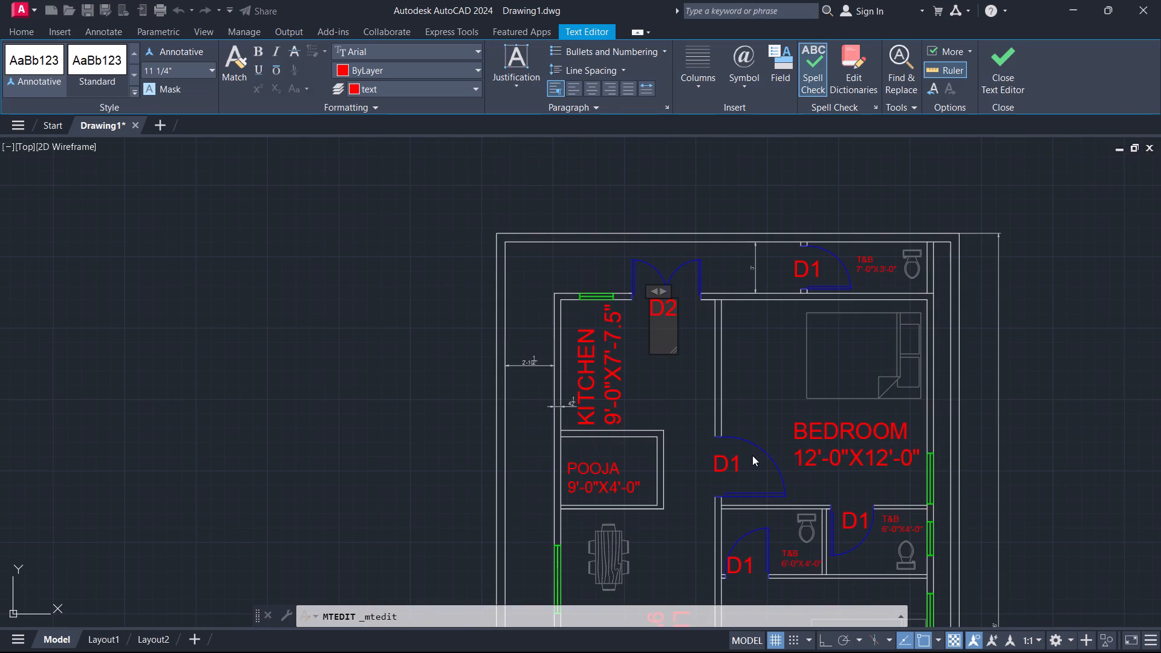
{"action": "middle_click_drag", "start_coordinate": [752, 455], "coordinate": [724, 343]}
{"action": "middle_click_drag", "start_coordinate": [768, 498], "coordinate": [712, 295]}
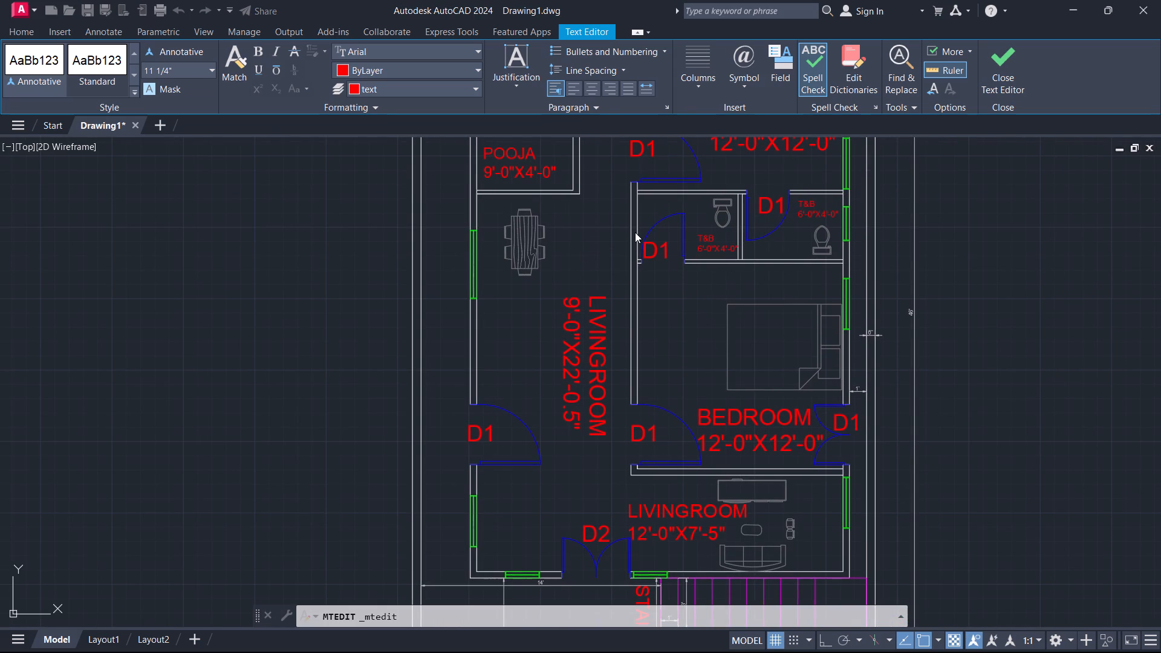
{"action": "scroll", "coordinate": [635, 232], "scroll_direction": "up", "scroll_amount": 2}
{"action": "double_click", "coordinate": [711, 273]}
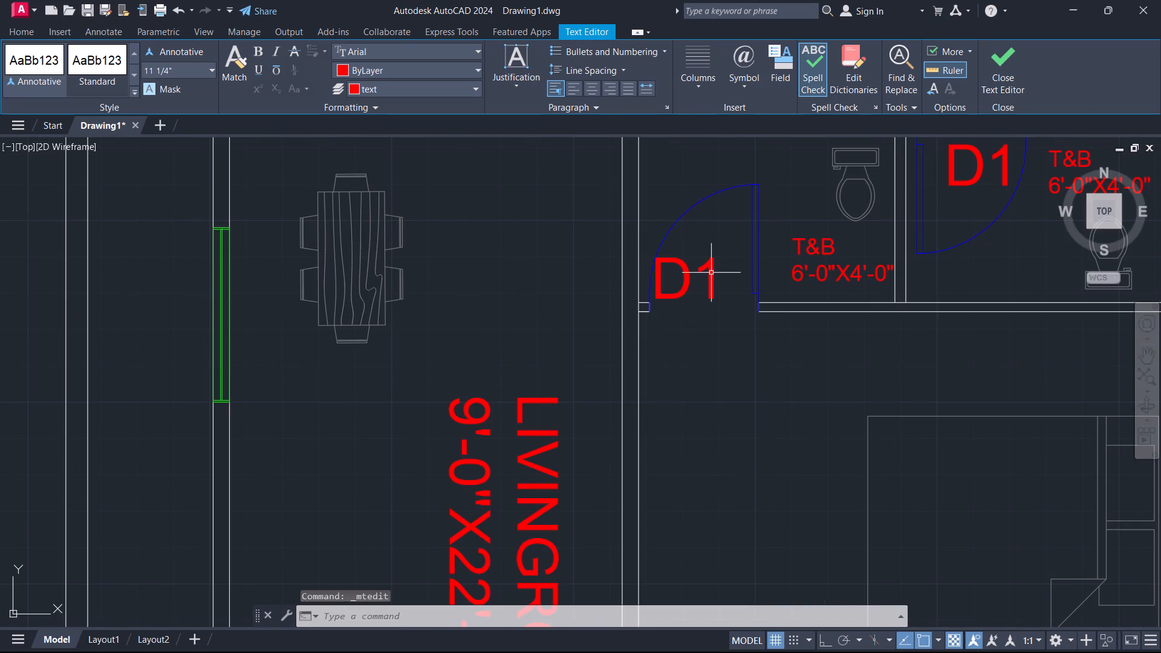
{"action": "double_click", "coordinate": [712, 275]}
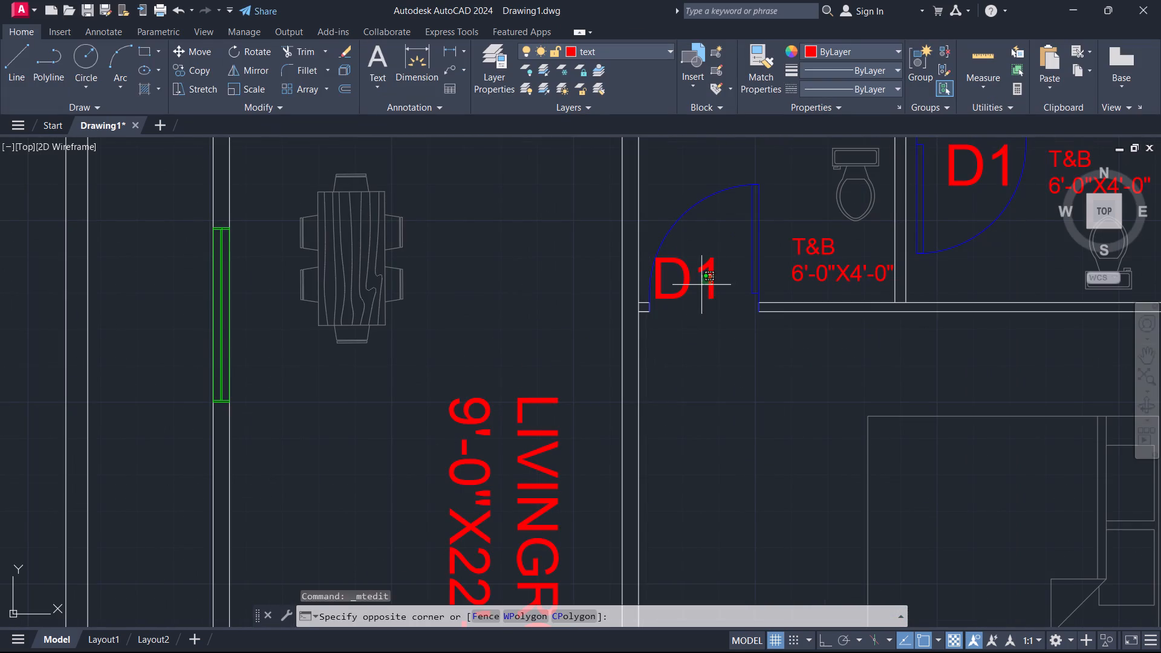
{"action": "double_click", "coordinate": [698, 287]}
{"action": "double_click", "coordinate": [718, 284]}
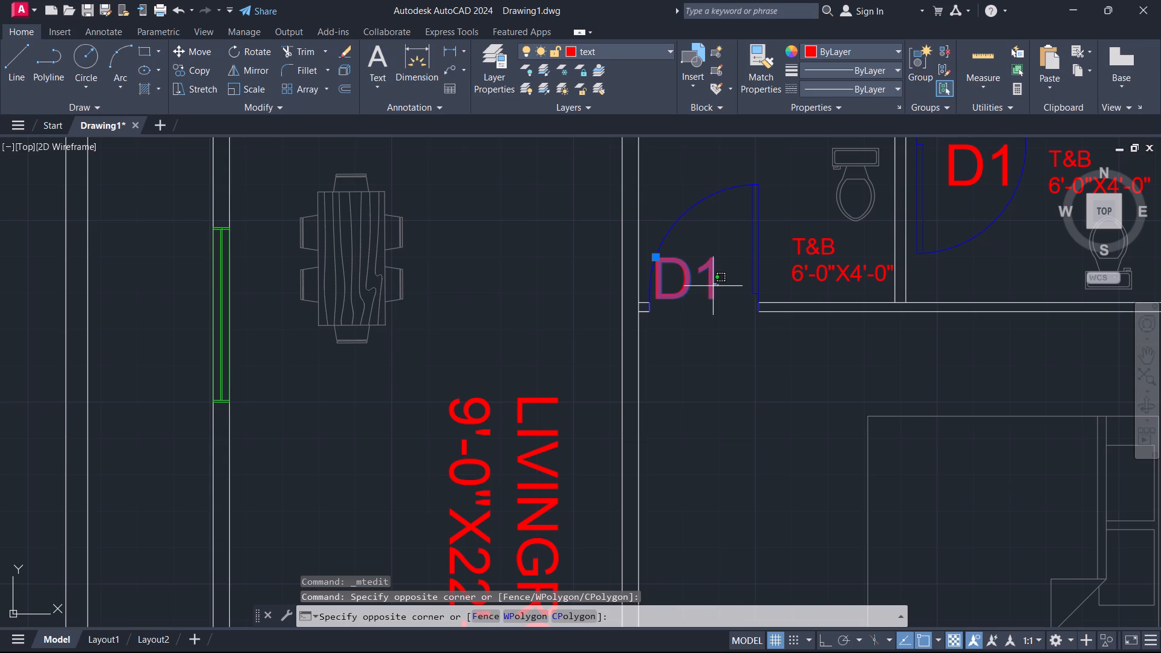
{"action": "double_click", "coordinate": [709, 287]}
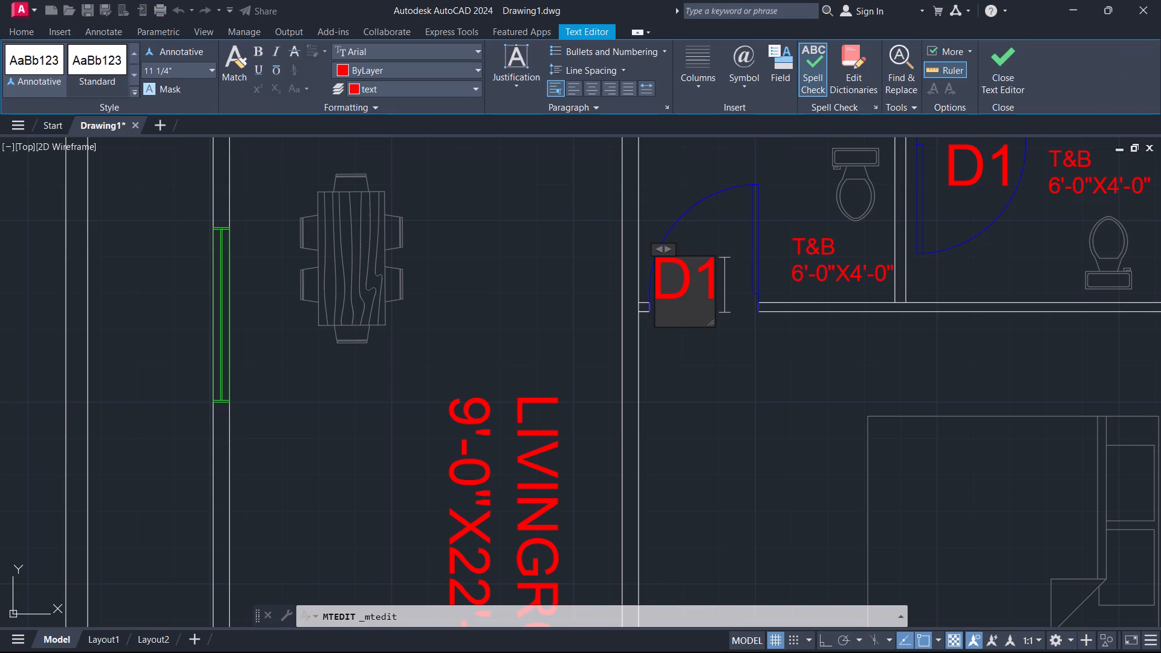
{"action": "key", "text": "BackSpace"}
{"action": "key", "text": "3"}
Change the label at the other 6'-0"X4'-0" T&B door, opening from the upper bedroom, to D3.
{"action": "scroll", "coordinate": [711, 317], "scroll_direction": "down", "scroll_amount": 2}
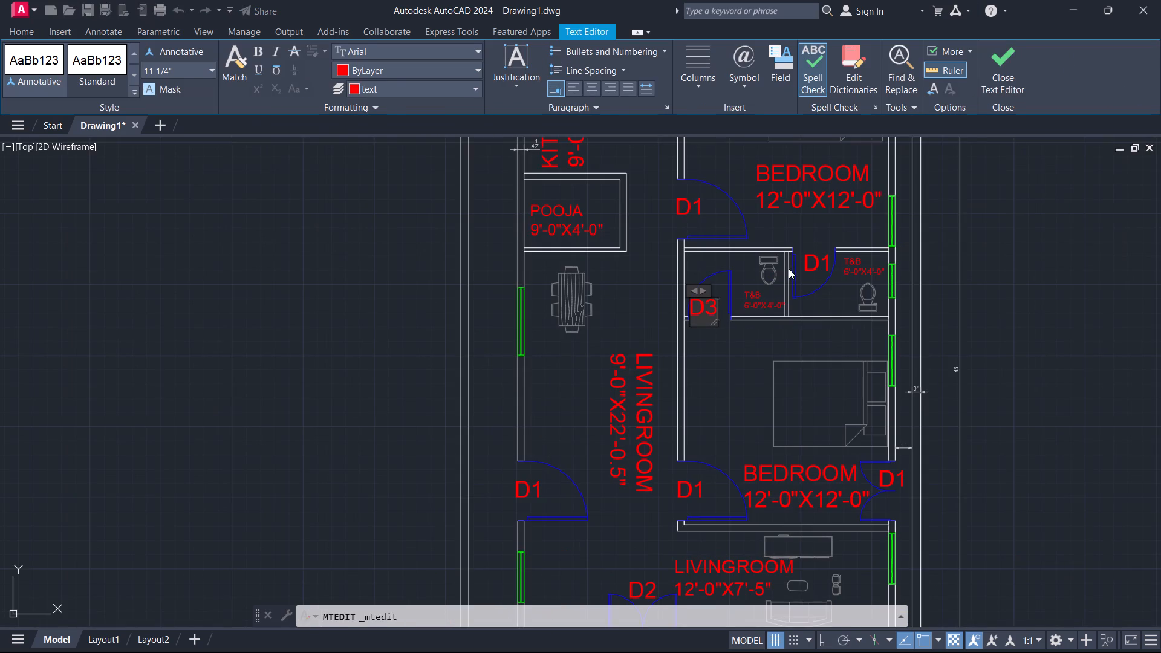
{"action": "double_click", "coordinate": [810, 268]}
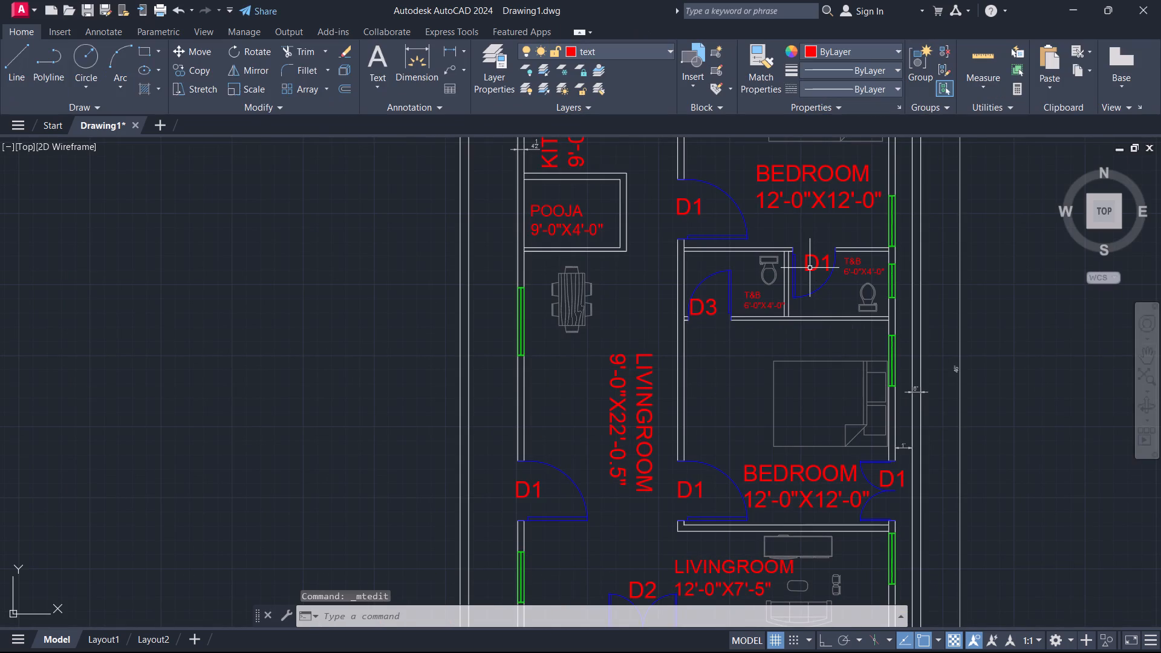
{"action": "double_click", "coordinate": [827, 262]}
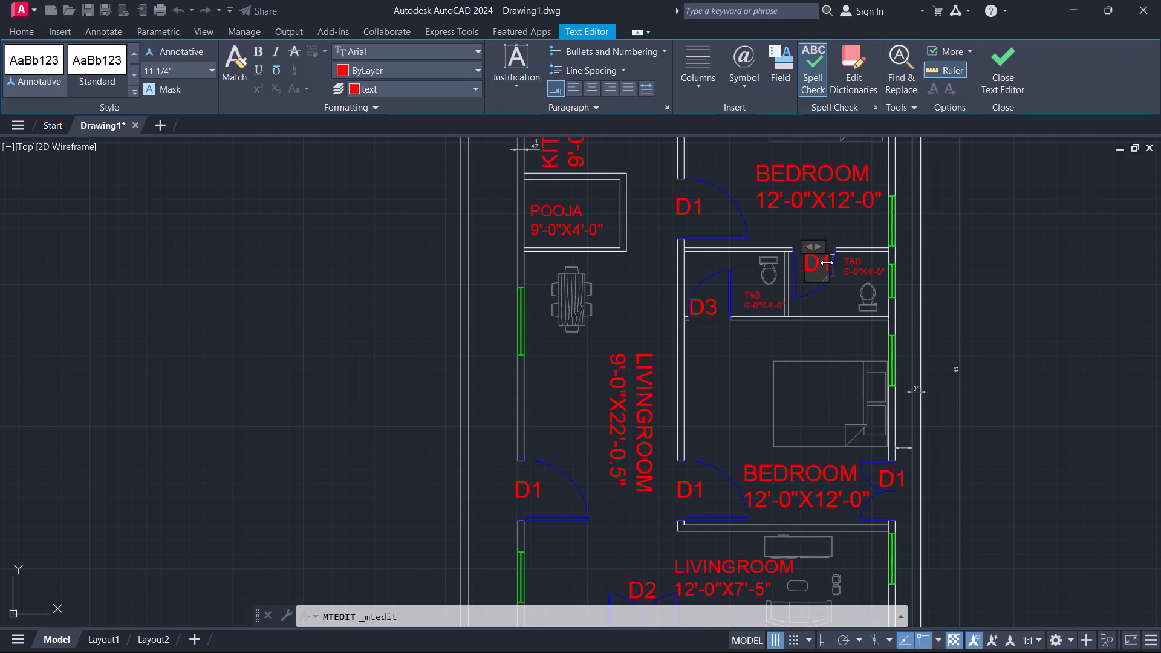
{"action": "key", "text": "BackSpace"}
{"action": "key", "text": "3"}
Change the label at the 7'-0"X3'-0" T&B door behind the upper bedroom to D3.
{"action": "scroll", "coordinate": [807, 299], "scroll_direction": "down", "scroll_amount": 1}
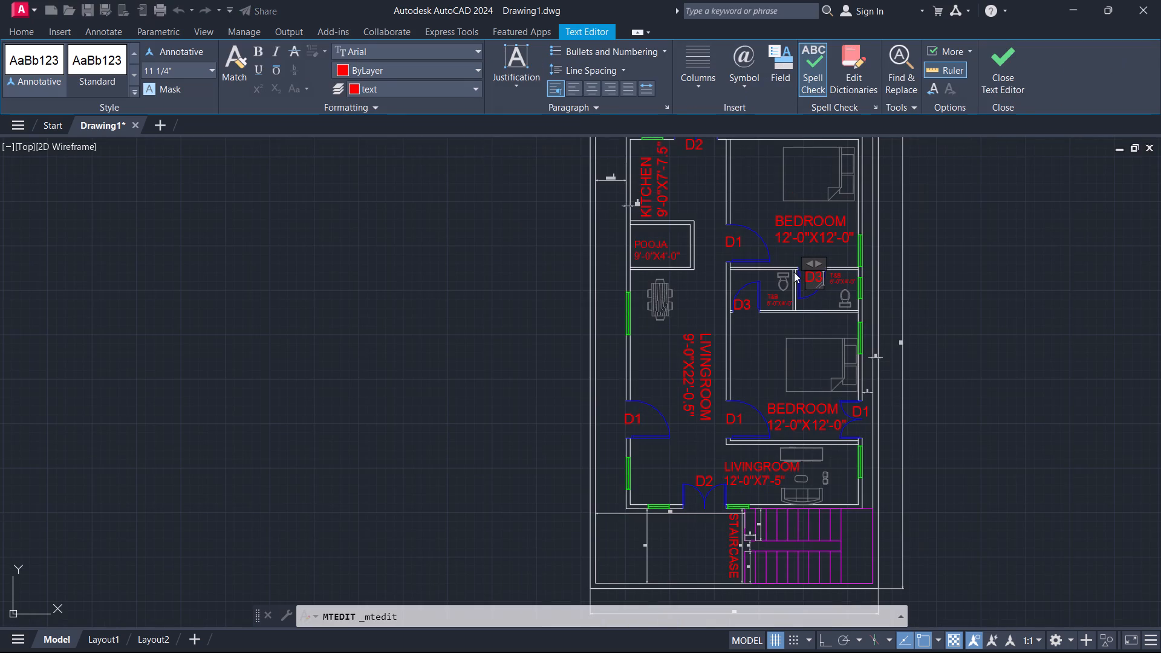
{"action": "middle_click_drag", "start_coordinate": [780, 201], "coordinate": [727, 371]}
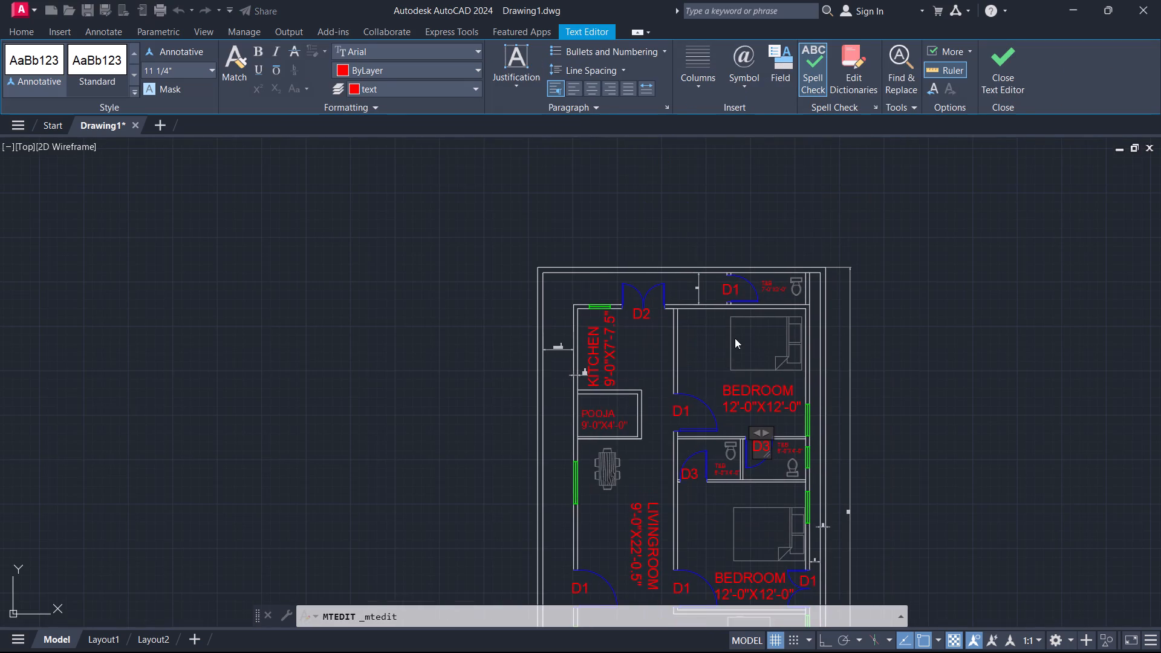
{"action": "scroll", "coordinate": [747, 284], "scroll_direction": "up", "scroll_amount": 2}
{"action": "double_click", "coordinate": [688, 284]}
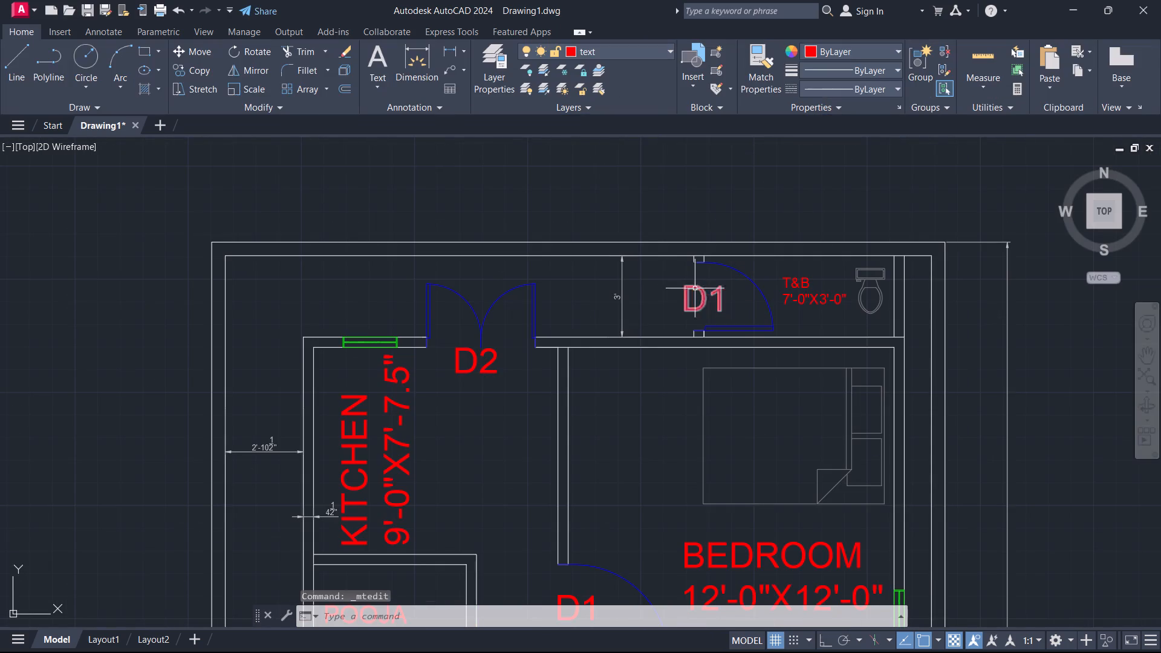
{"action": "double_click", "coordinate": [712, 291]}
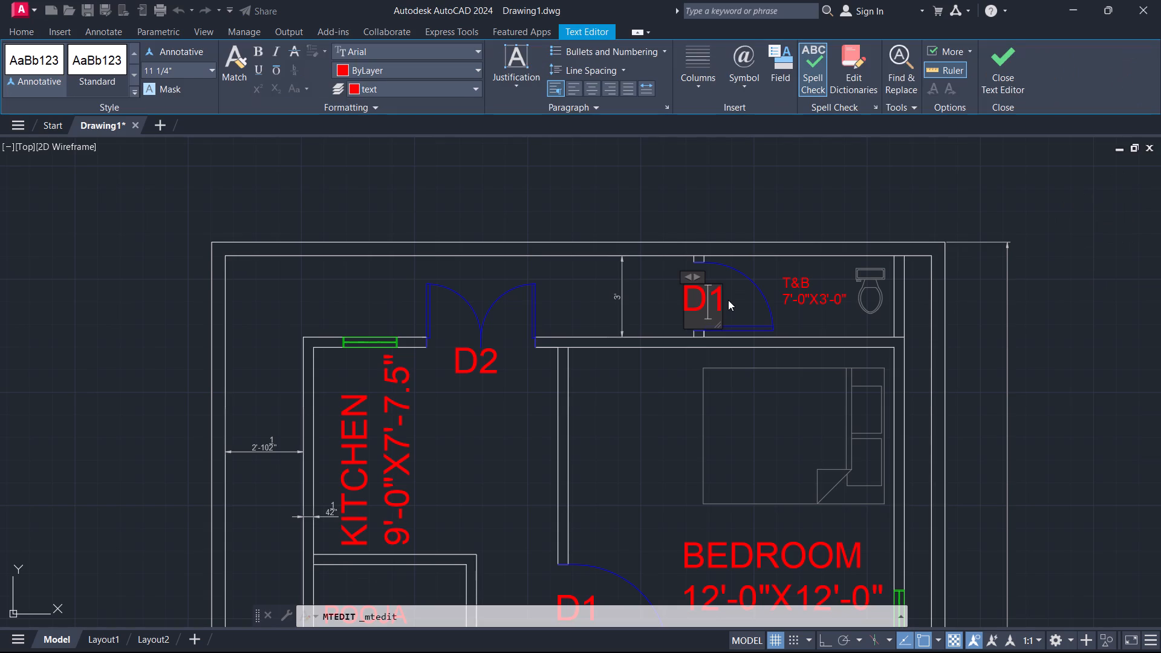
{"action": "key", "text": "Right"}
{"action": "key", "text": "BackSpace"}
{"action": "key", "text": "3"}
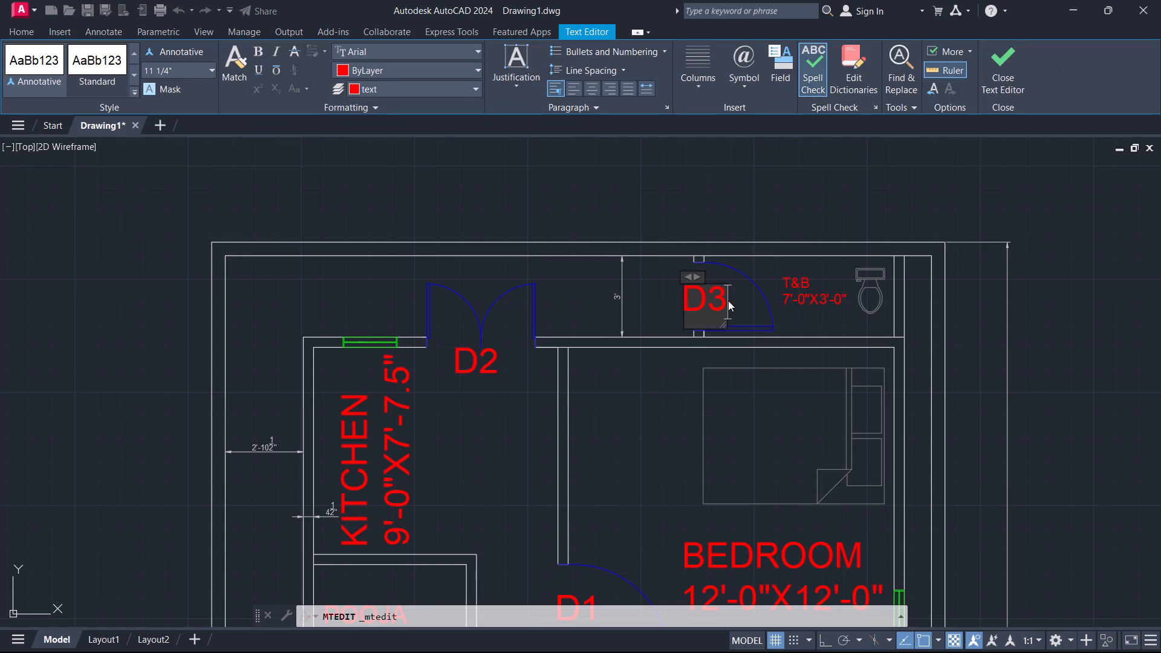
Change the label at the lower bedroom's double-leaf opening in the outer wall to D4.
{"action": "scroll", "coordinate": [728, 301], "scroll_direction": "down", "scroll_amount": 2}
{"action": "middle_click_drag", "start_coordinate": [744, 364], "coordinate": [761, 267]}
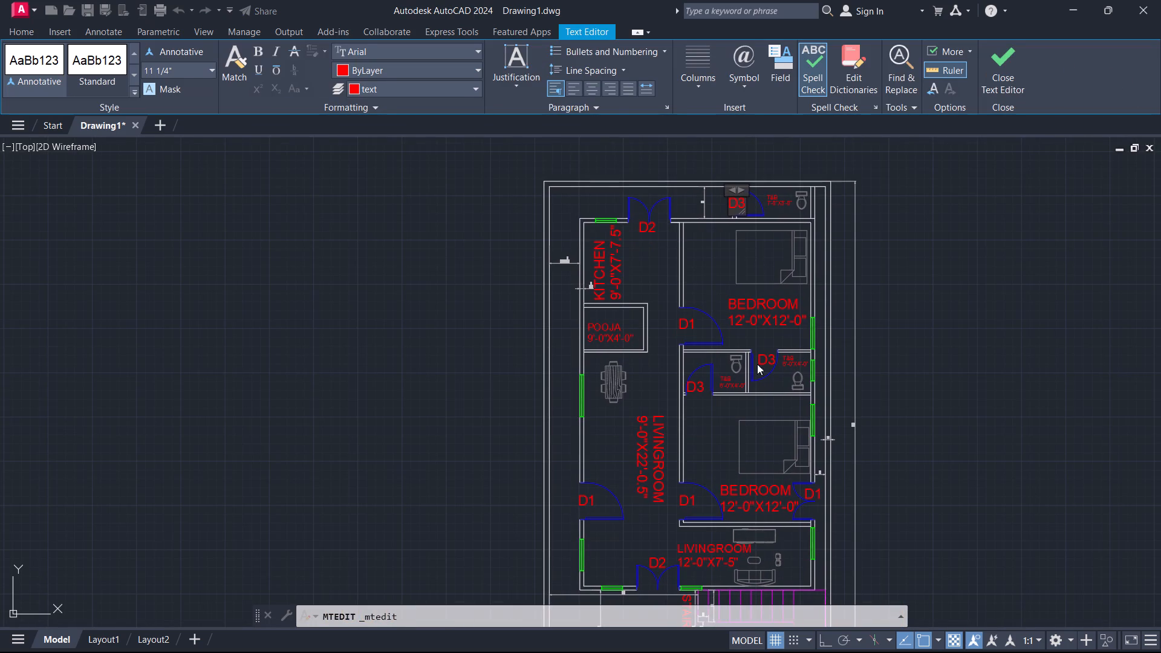
{"action": "middle_click_drag", "start_coordinate": [768, 434], "coordinate": [744, 362]}
{"action": "scroll", "coordinate": [789, 421], "scroll_direction": "up", "scroll_amount": 2}
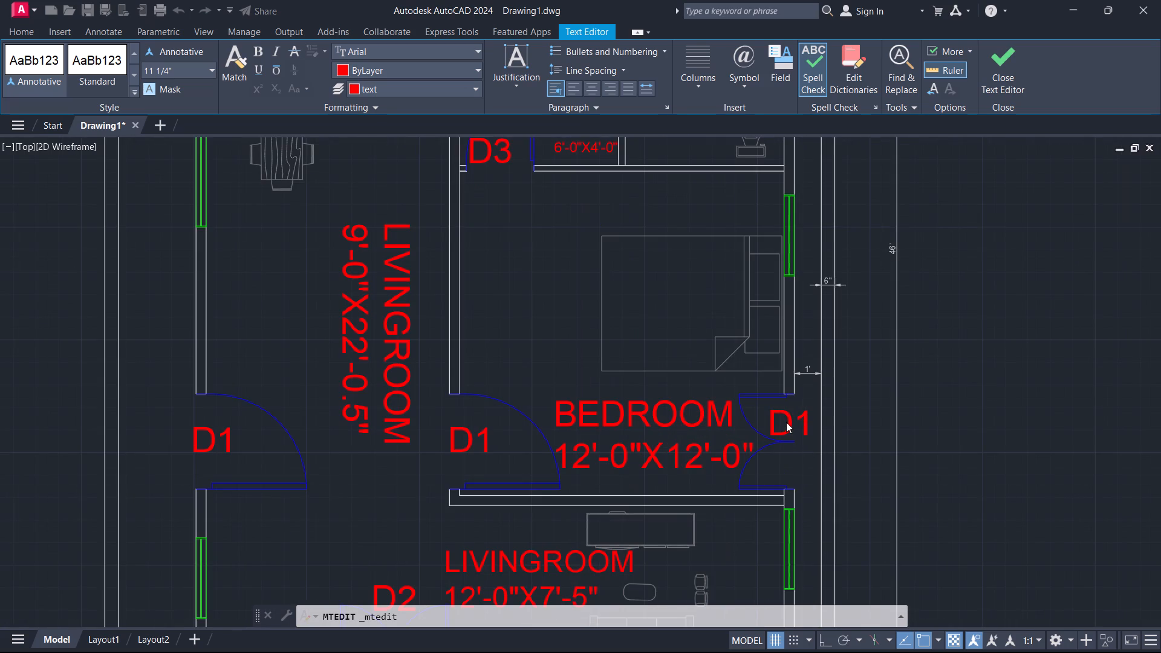
{"action": "double_click", "coordinate": [789, 417]}
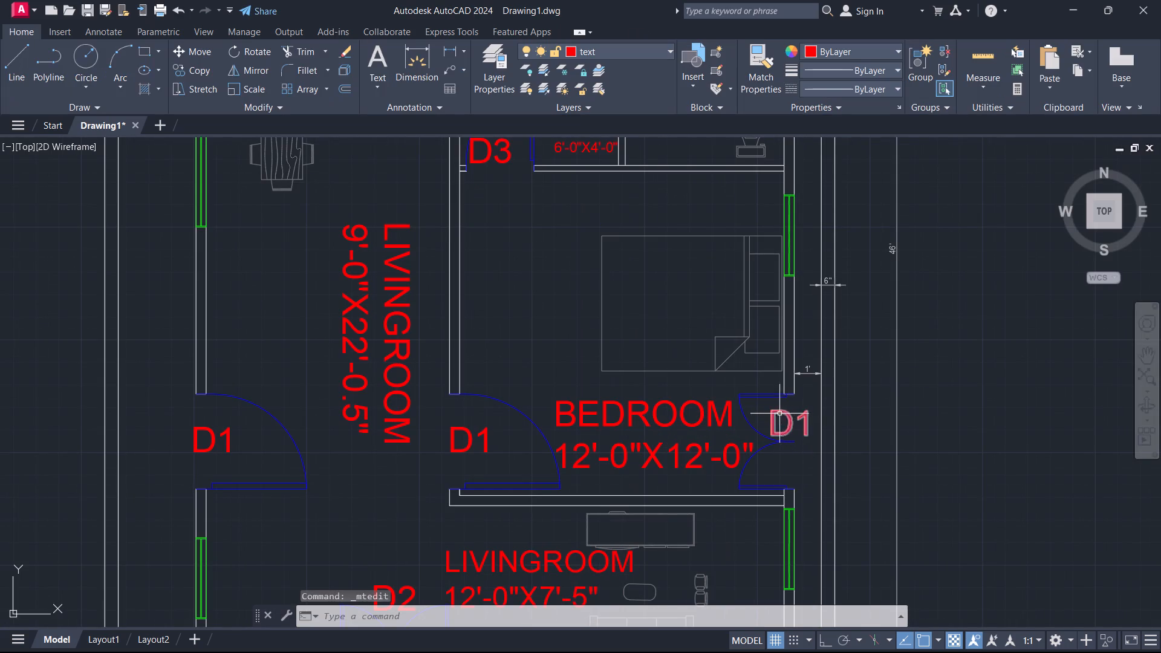
{"action": "double_click", "coordinate": [770, 411]}
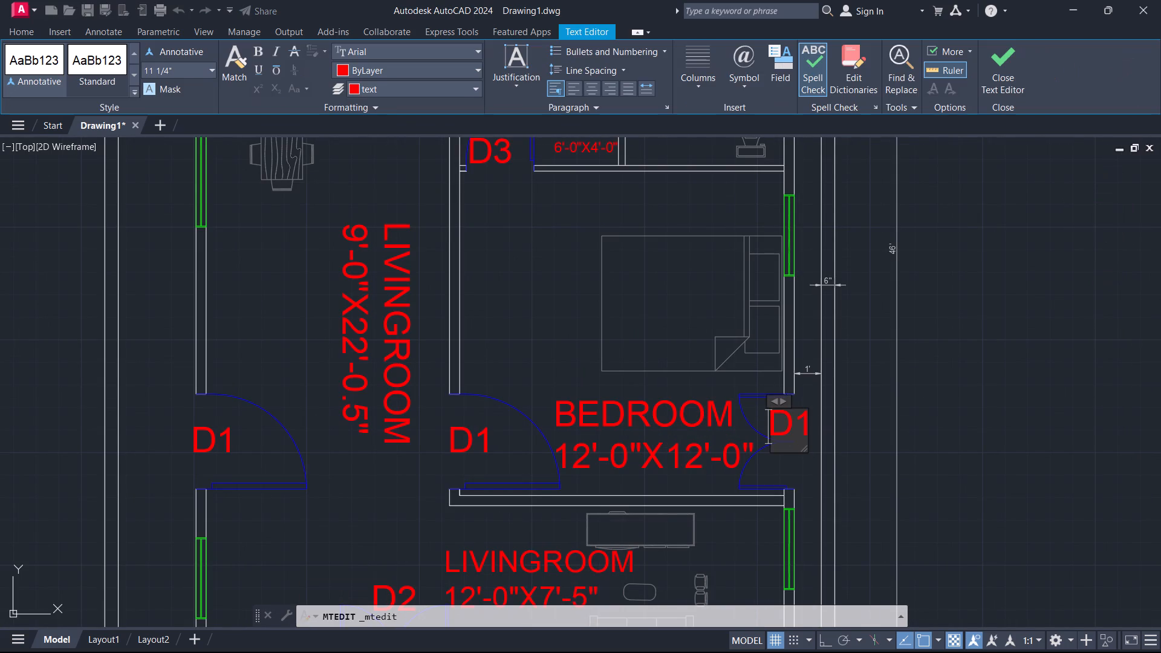
{"action": "key", "text": "Right"}
{"action": "key", "text": "Right"}
{"action": "key", "text": "BackSpace"}
{"action": "key", "text": "4"}
{"action": "left_click", "coordinate": [803, 463]}
Add a multiline text label W at the front-wall window between the house corner and the D2 double door.
{"action": "scroll", "coordinate": [793, 428], "scroll_direction": "down", "scroll_amount": 3}
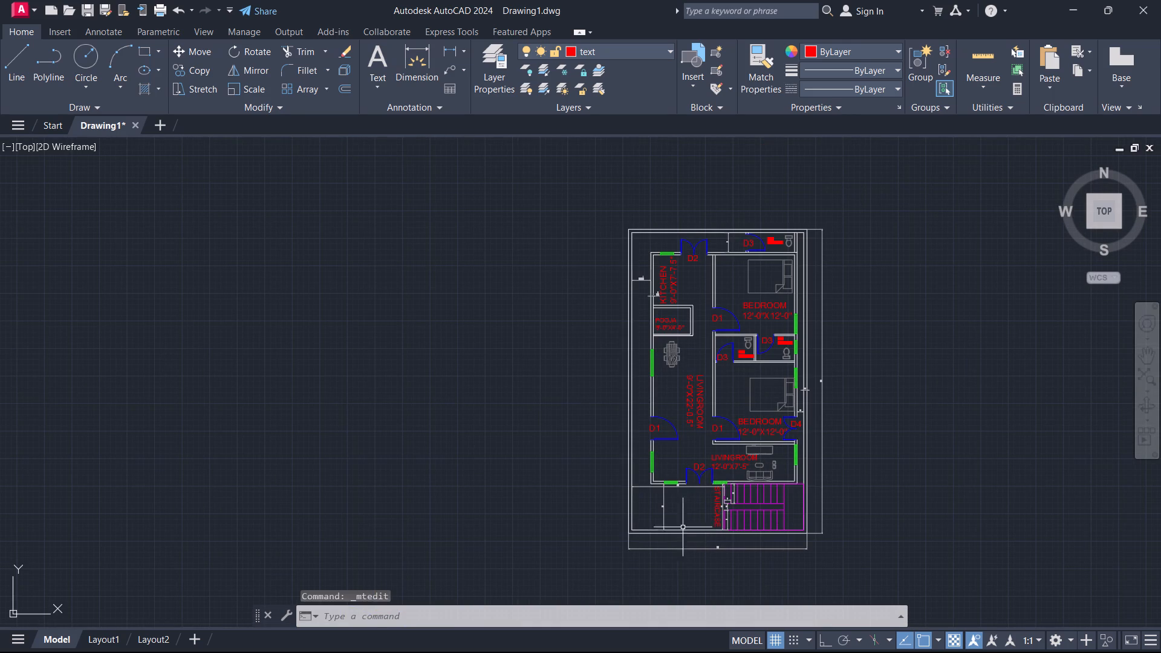
{"action": "middle_click_drag", "start_coordinate": [688, 518], "coordinate": [643, 484]}
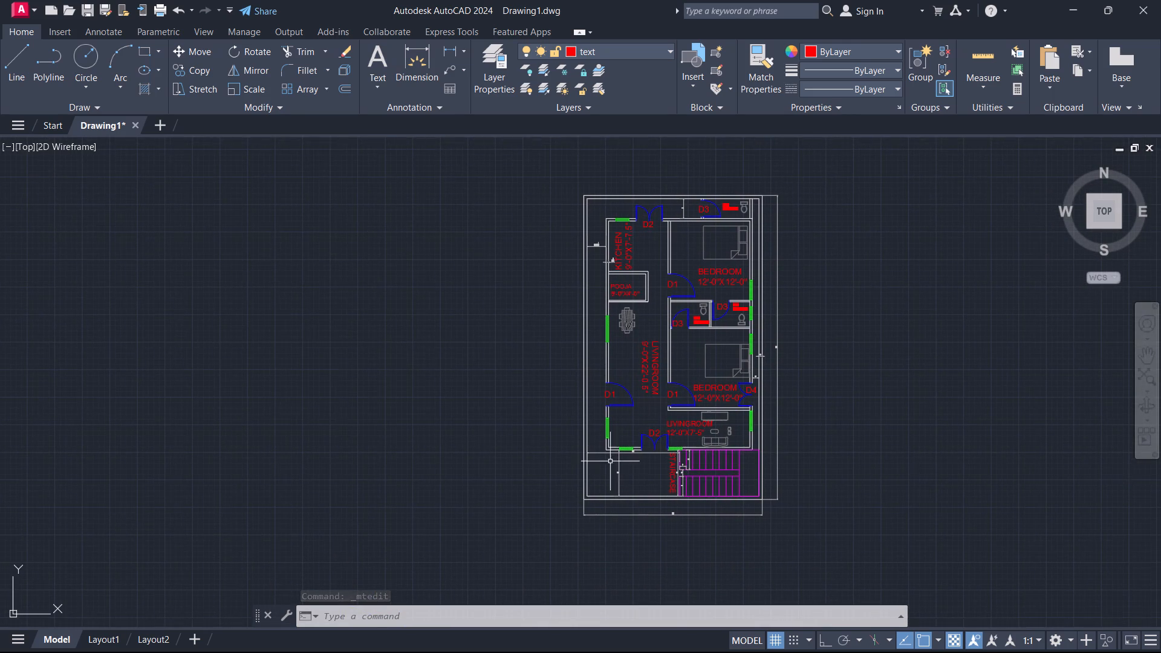
{"action": "scroll", "coordinate": [596, 437], "scroll_direction": "up", "scroll_amount": 3}
{"action": "scroll", "coordinate": [700, 466], "scroll_direction": "up", "scroll_amount": 2}
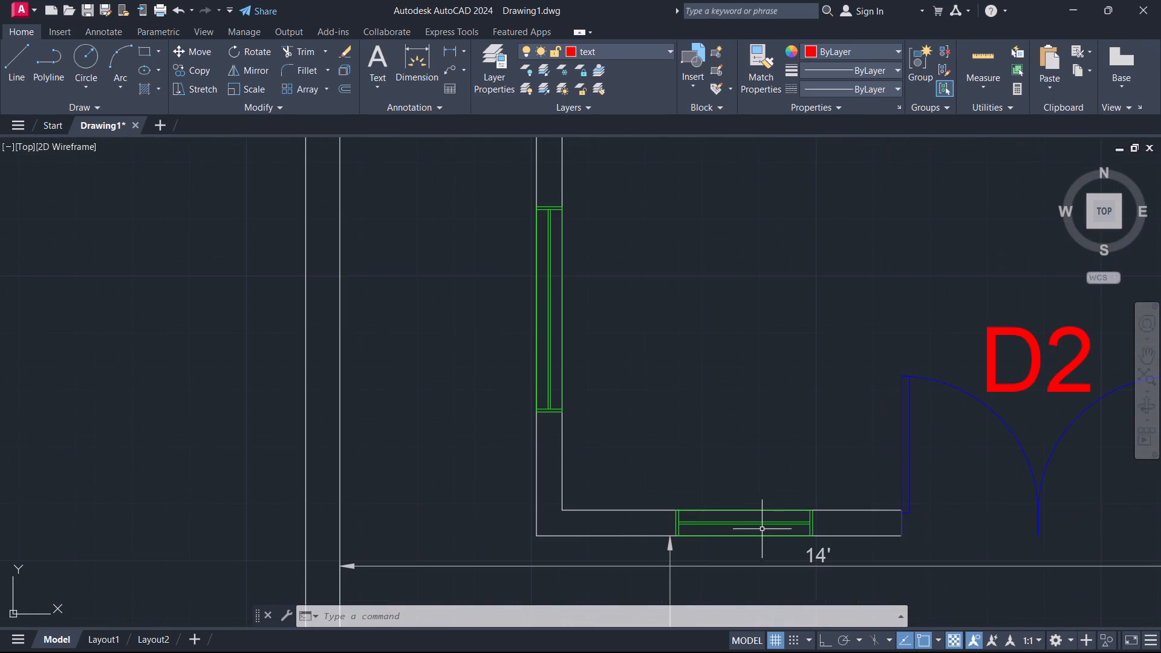
{"action": "key", "text": "m"}
{"action": "key", "text": "t"}
{"action": "key", "text": "Return"}
{"action": "left_click", "coordinate": [720, 492]}
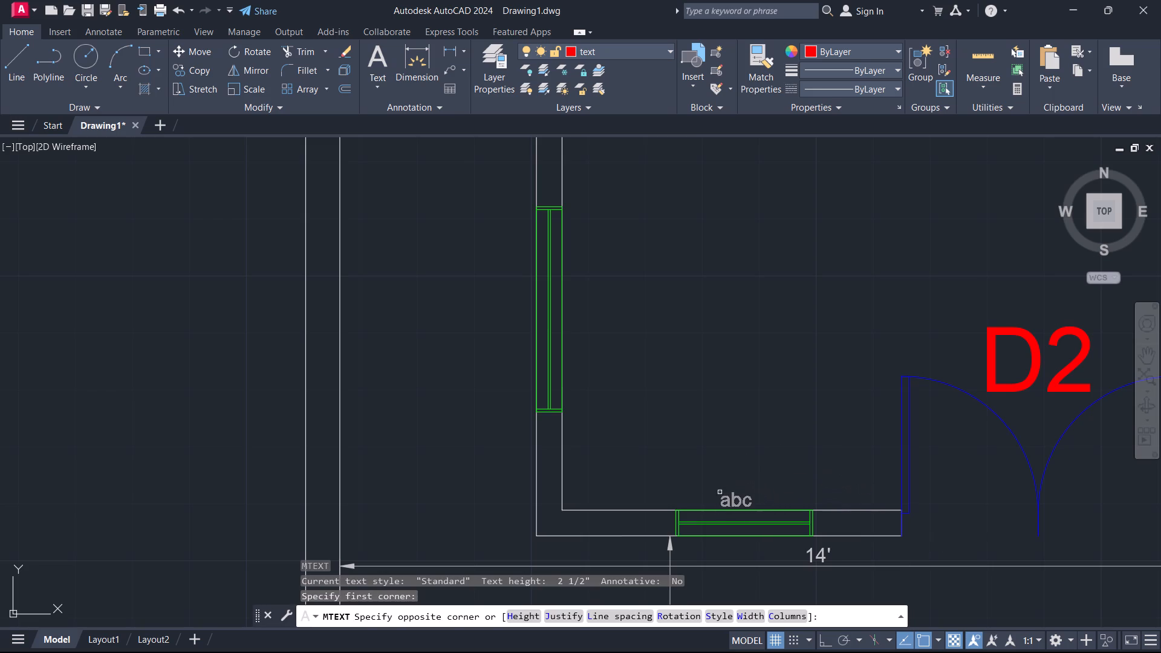
{"action": "left_click", "coordinate": [717, 502]}
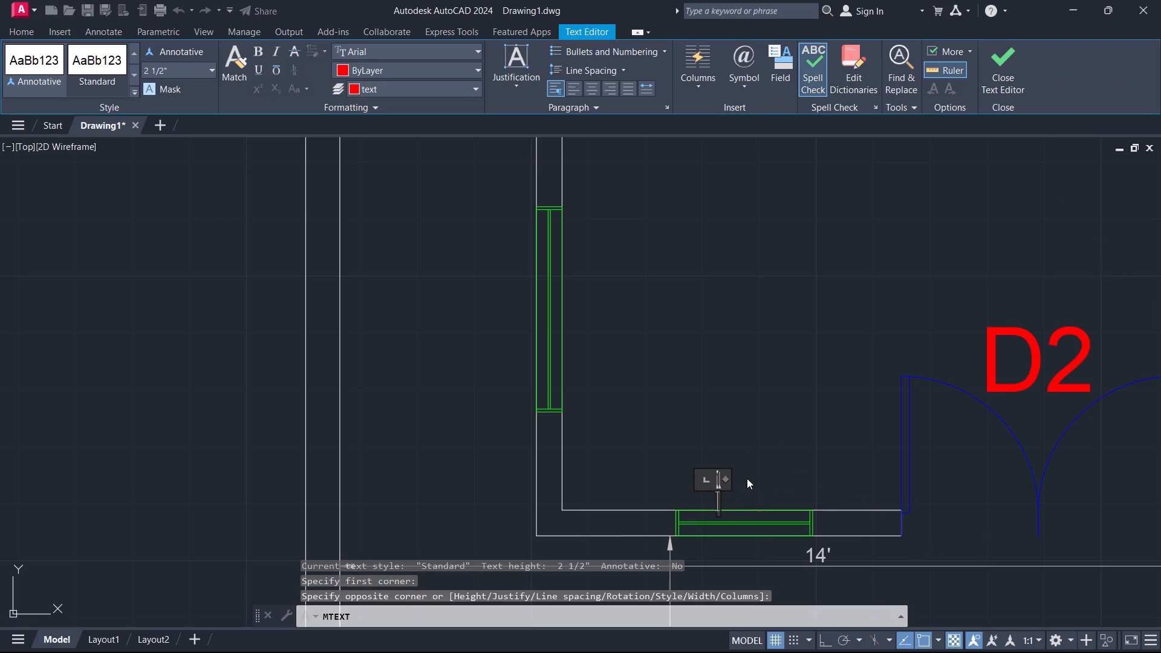
{"action": "key", "text": "w"}
{"action": "key", "text": "Return"}
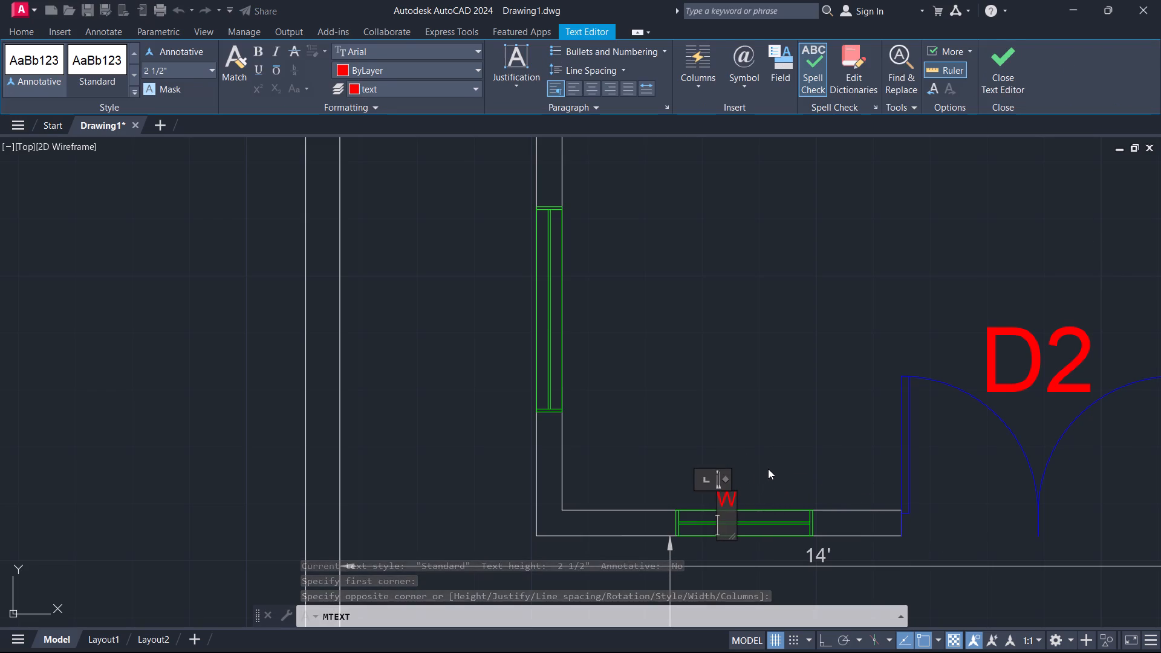
{"action": "left_click", "coordinate": [769, 470]}
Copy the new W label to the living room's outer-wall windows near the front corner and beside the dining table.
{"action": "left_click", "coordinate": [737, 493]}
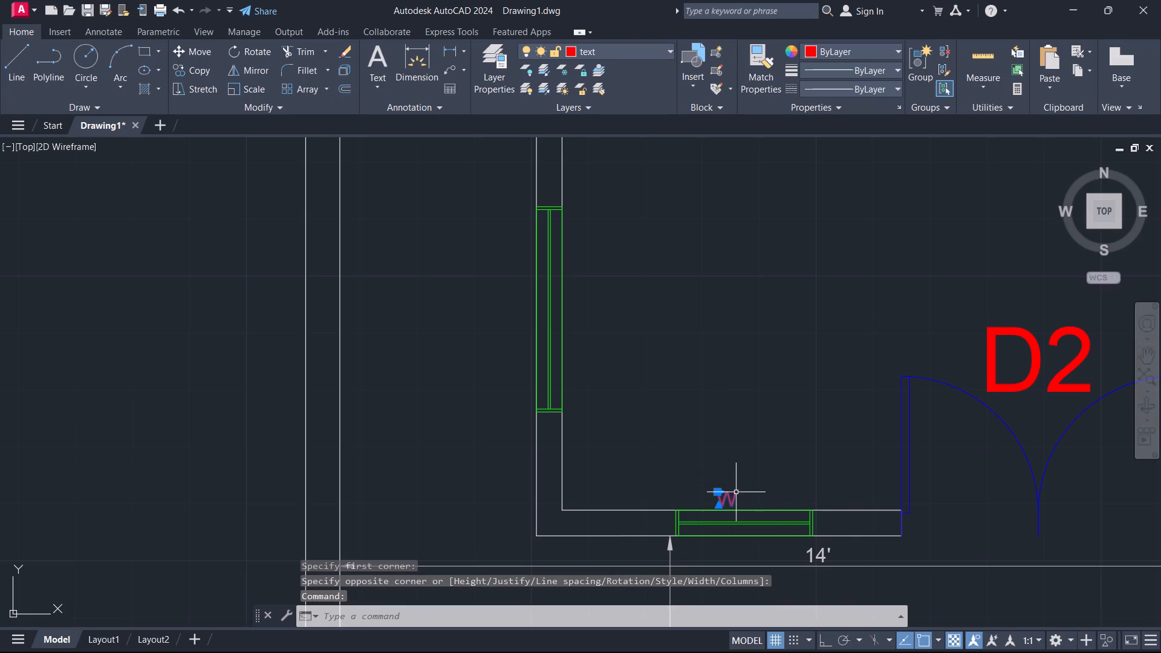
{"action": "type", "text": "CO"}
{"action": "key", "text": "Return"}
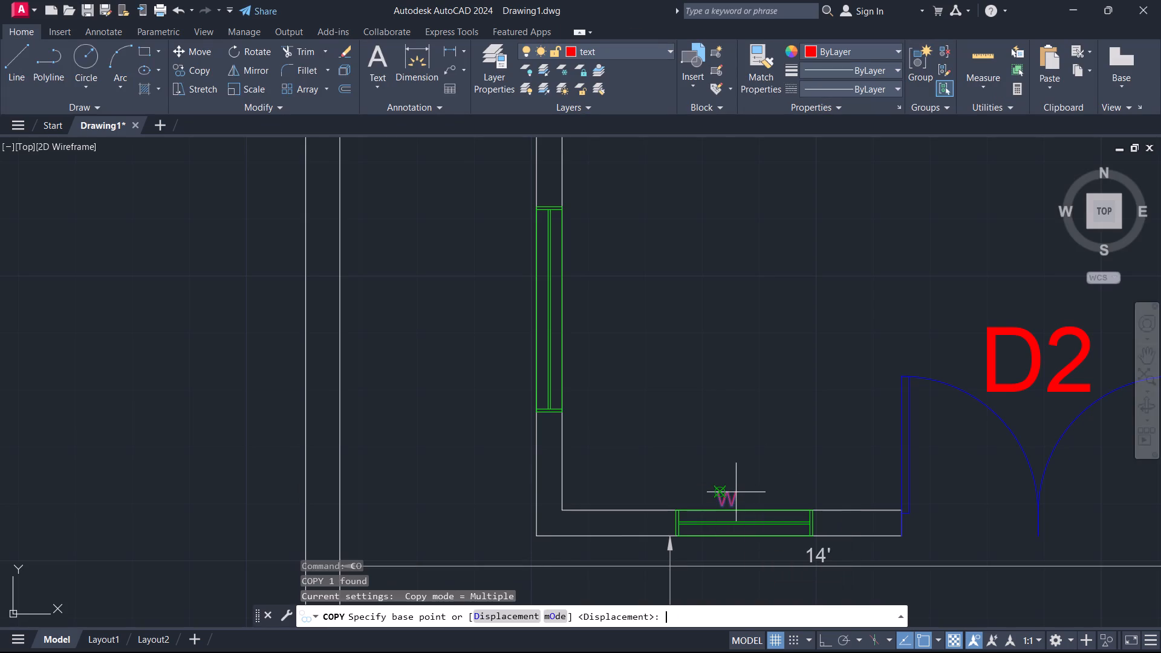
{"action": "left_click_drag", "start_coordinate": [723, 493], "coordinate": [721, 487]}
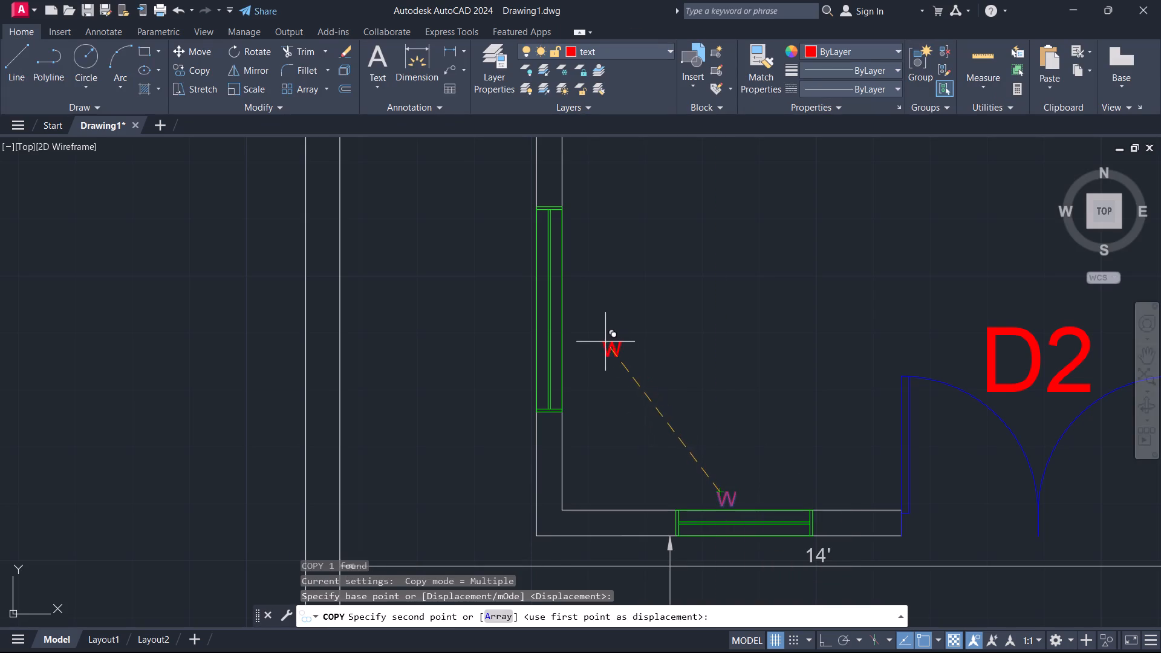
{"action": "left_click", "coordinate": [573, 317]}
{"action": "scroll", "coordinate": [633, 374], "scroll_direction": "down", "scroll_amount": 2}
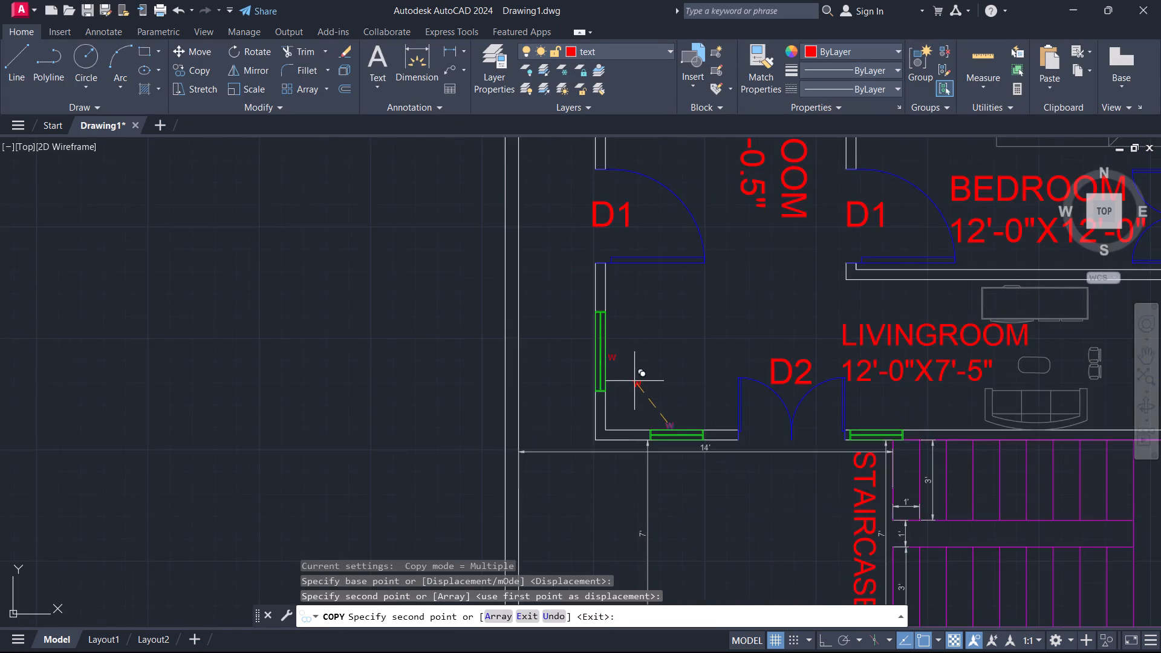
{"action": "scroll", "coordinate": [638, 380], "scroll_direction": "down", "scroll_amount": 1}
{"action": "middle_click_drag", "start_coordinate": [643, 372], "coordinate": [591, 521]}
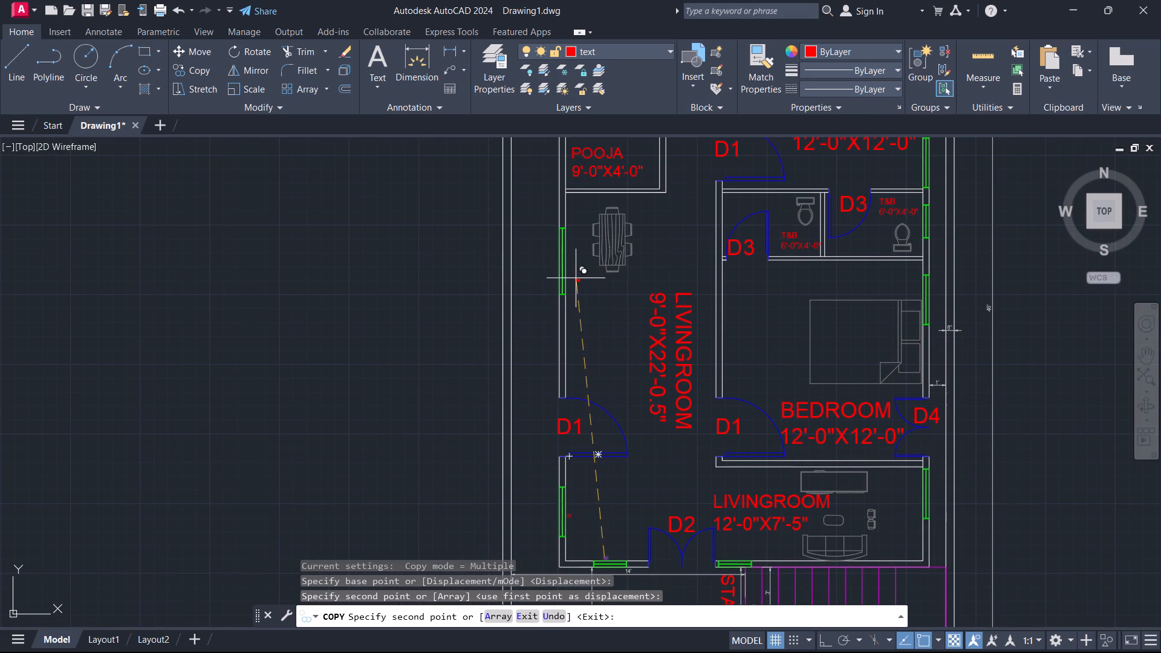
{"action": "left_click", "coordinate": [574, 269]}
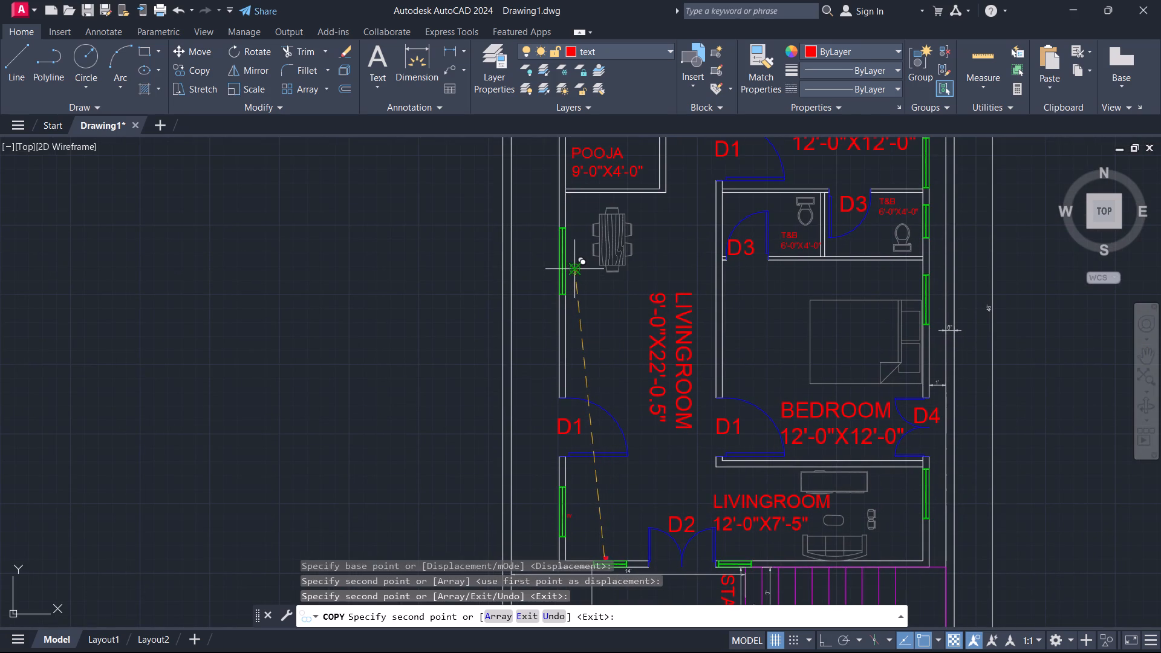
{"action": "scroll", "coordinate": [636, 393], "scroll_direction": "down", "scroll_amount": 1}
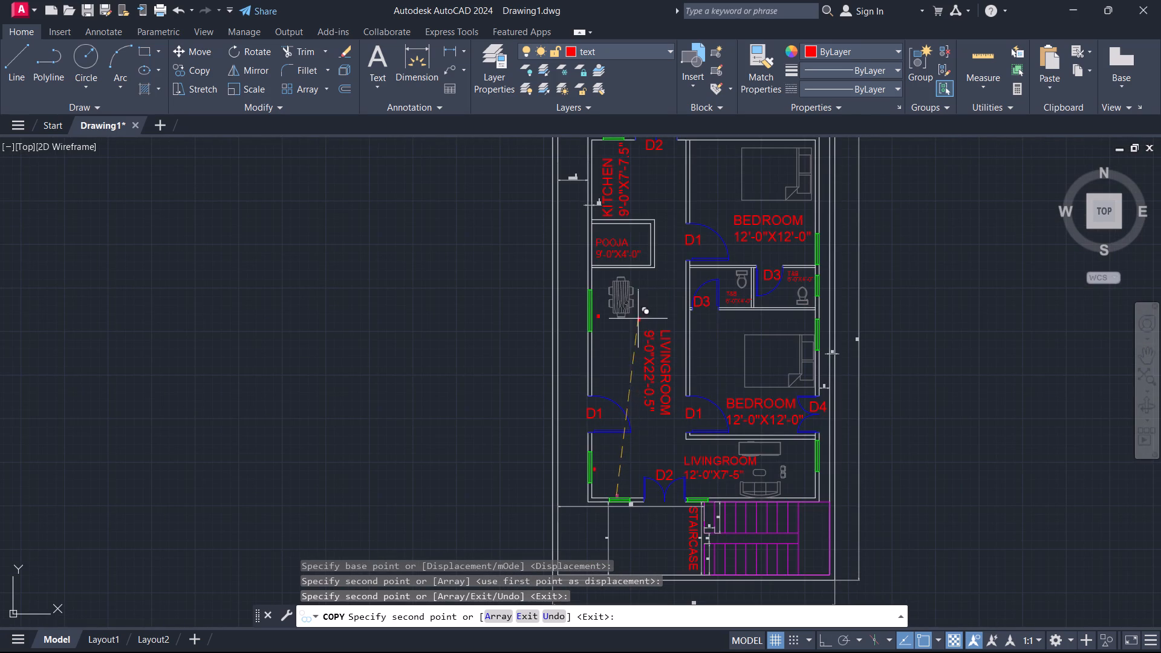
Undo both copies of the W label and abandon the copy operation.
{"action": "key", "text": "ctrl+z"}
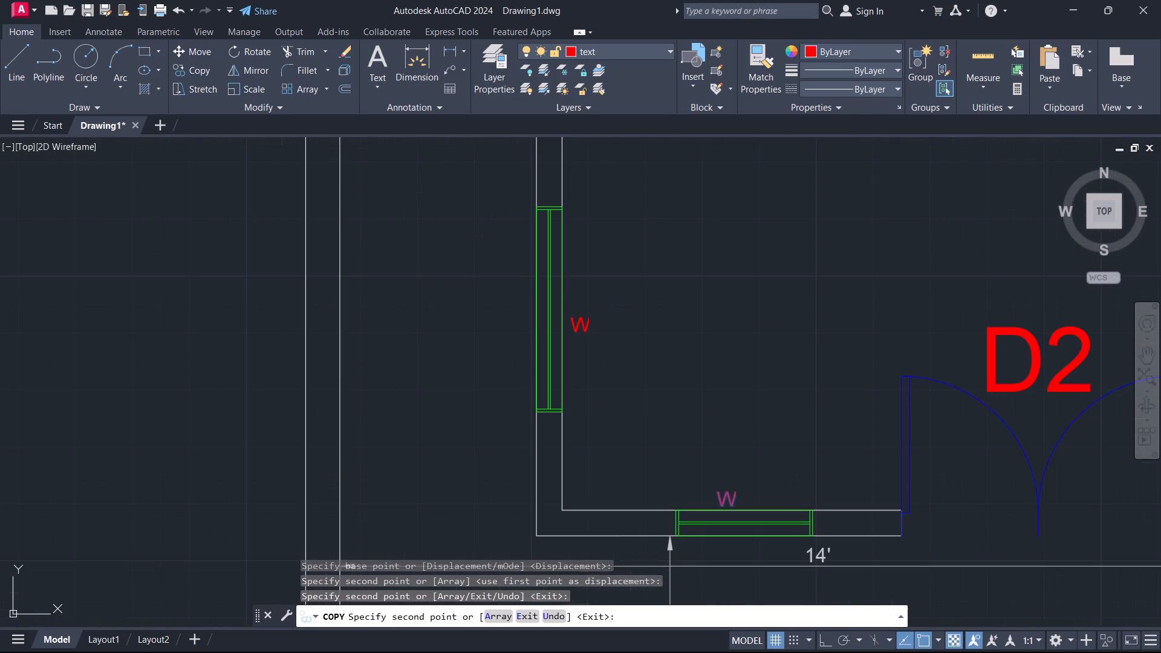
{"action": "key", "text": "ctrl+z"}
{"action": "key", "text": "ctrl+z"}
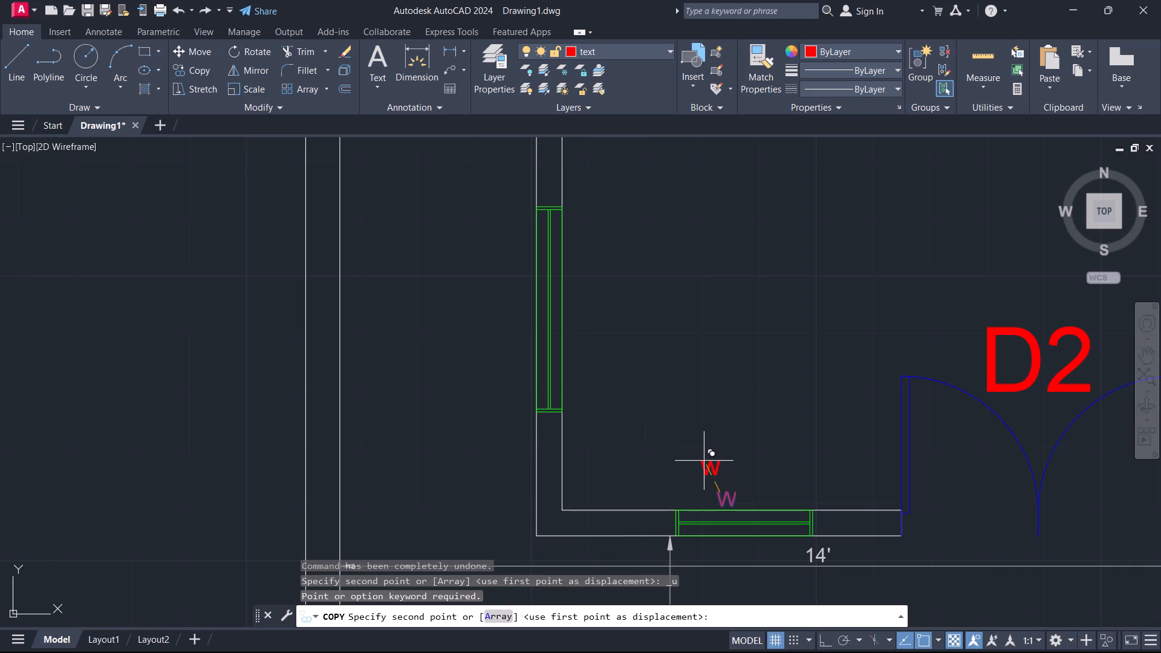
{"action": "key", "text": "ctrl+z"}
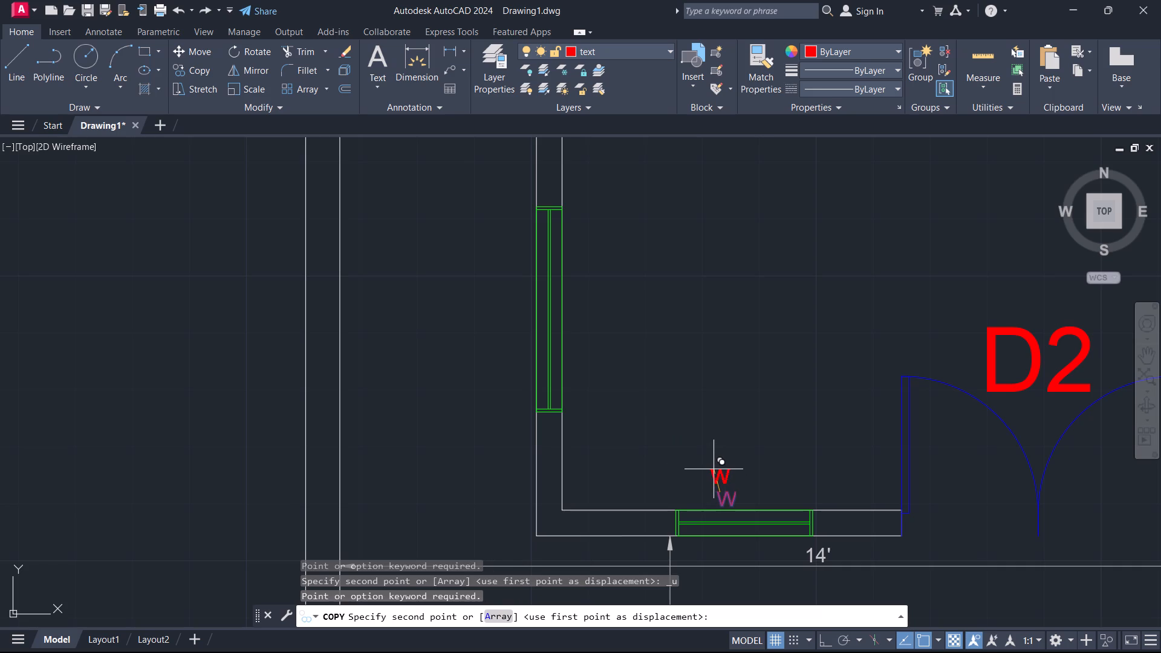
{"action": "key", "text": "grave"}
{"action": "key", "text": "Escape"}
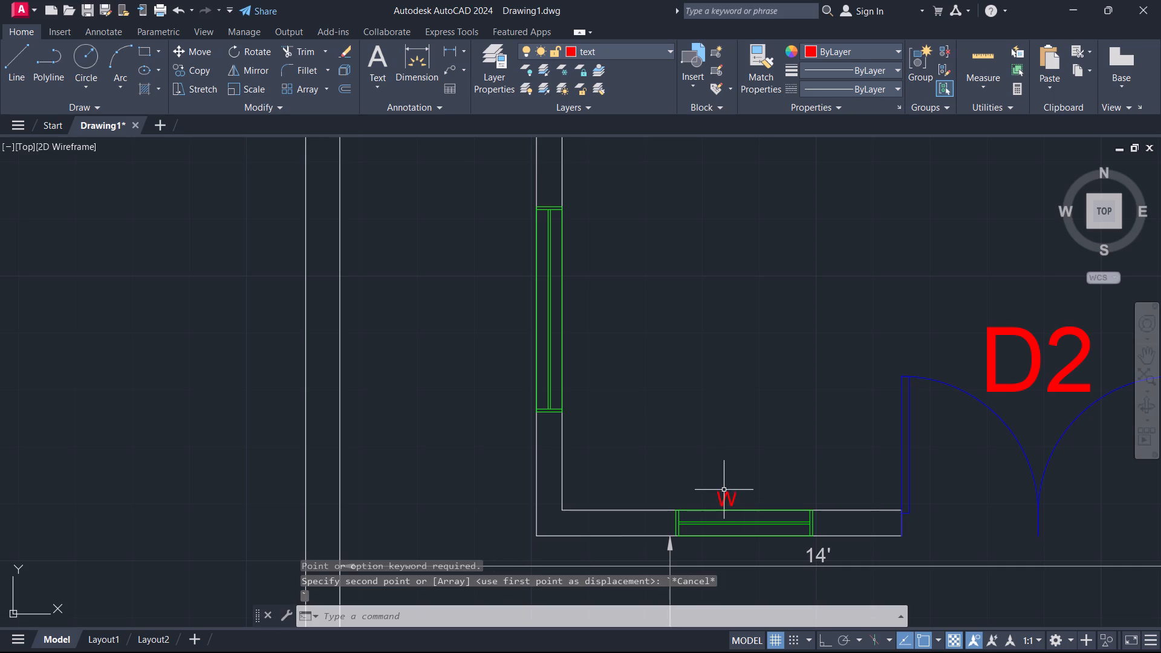
Scale up the front-wall window's W label from its insertion point to nearly twice its size.
{"action": "left_click", "coordinate": [723, 490]}
{"action": "type", "text": "SC"}
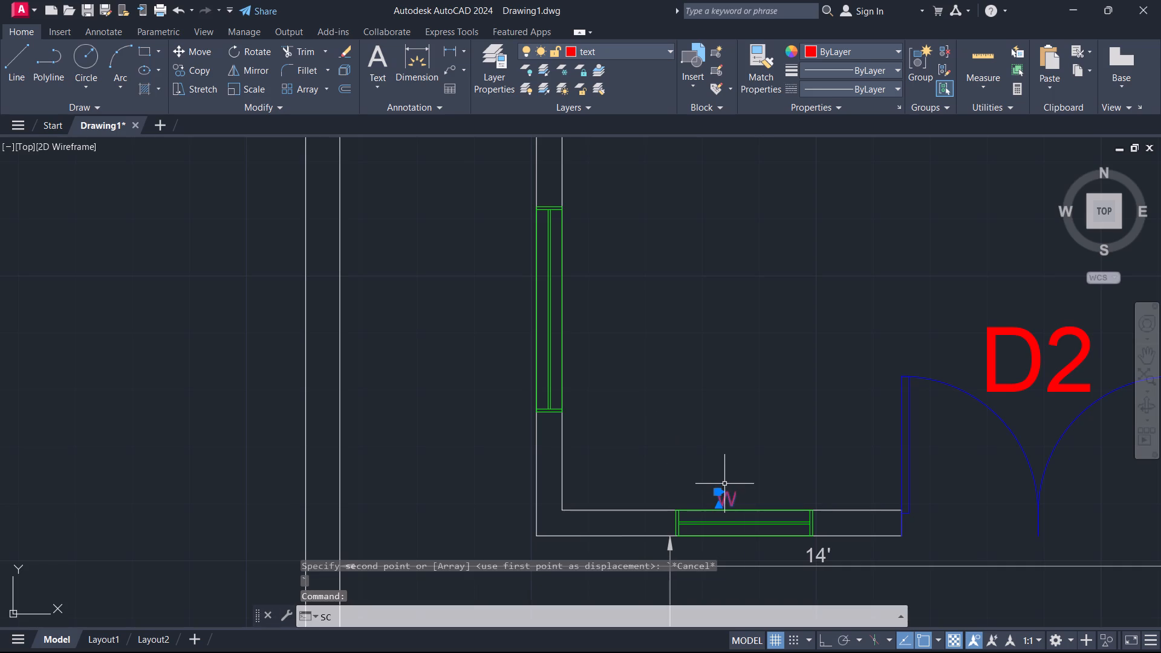
{"action": "key", "text": "Return"}
{"action": "left_click", "coordinate": [717, 489]}
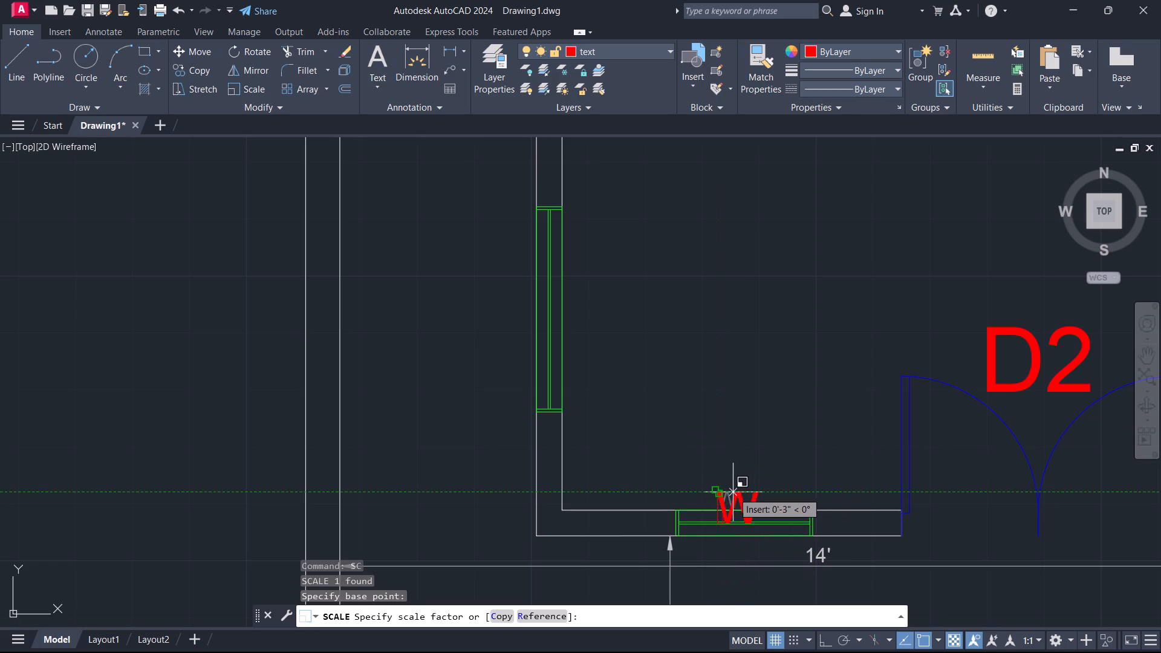
{"action": "left_click", "coordinate": [730, 491]}
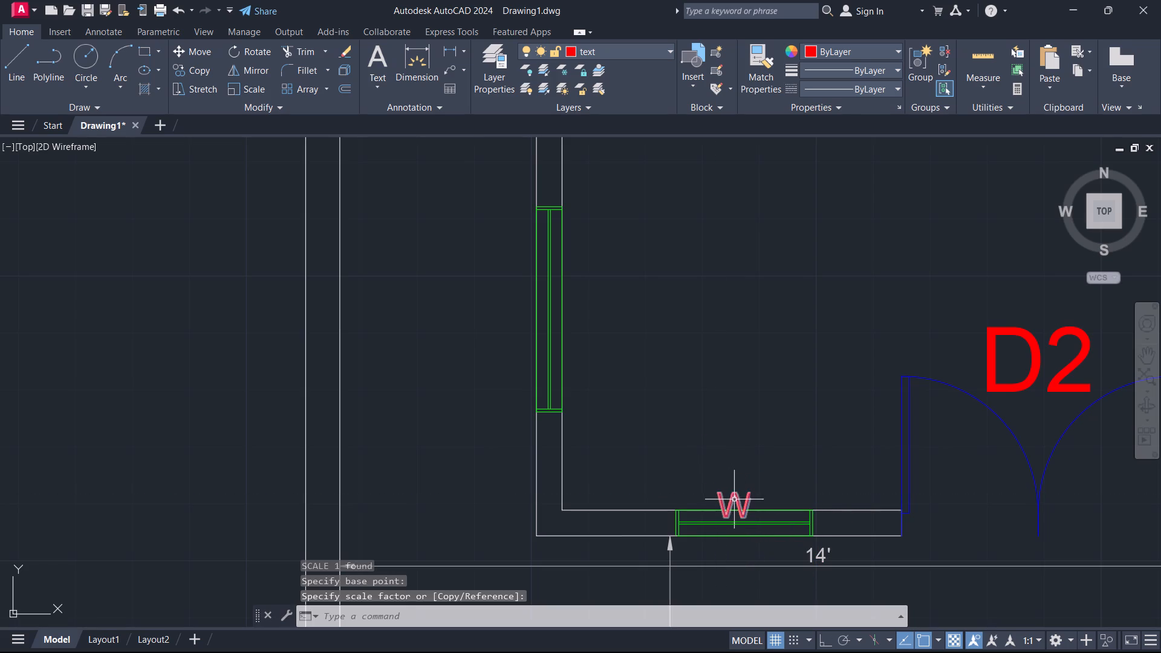
Move the enlarged W label off the wall lines, just inside the room at the front-wall window.
{"action": "left_click", "coordinate": [738, 493]}
{"action": "key", "text": "m"}
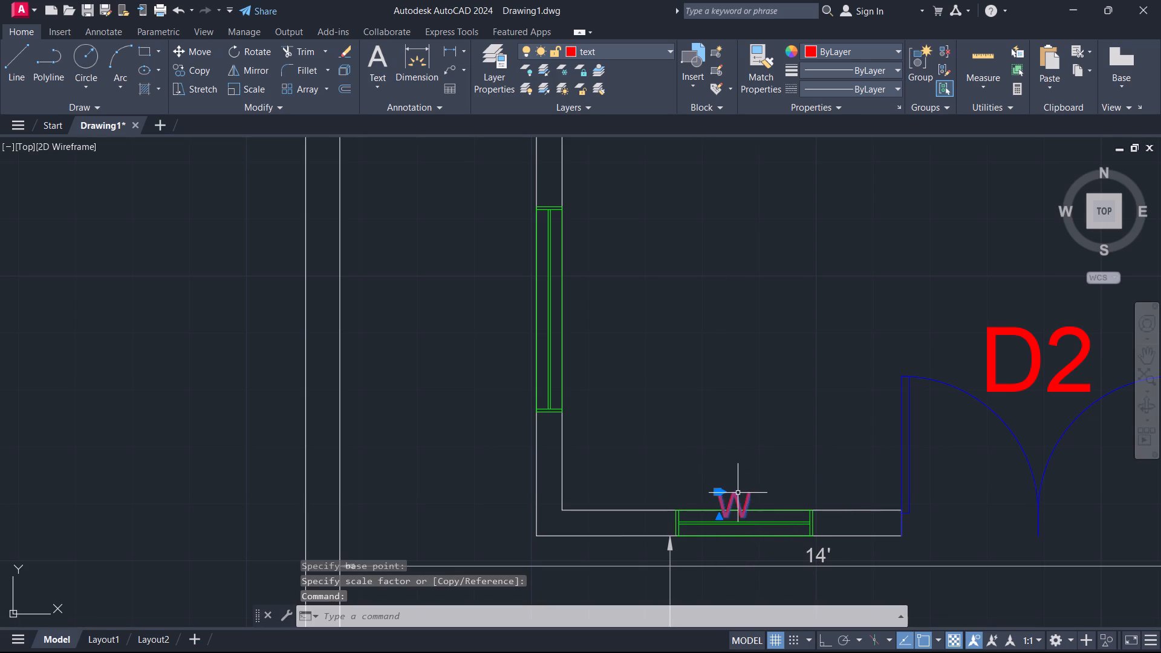
{"action": "key", "text": "Return"}
{"action": "left_click", "coordinate": [749, 492]}
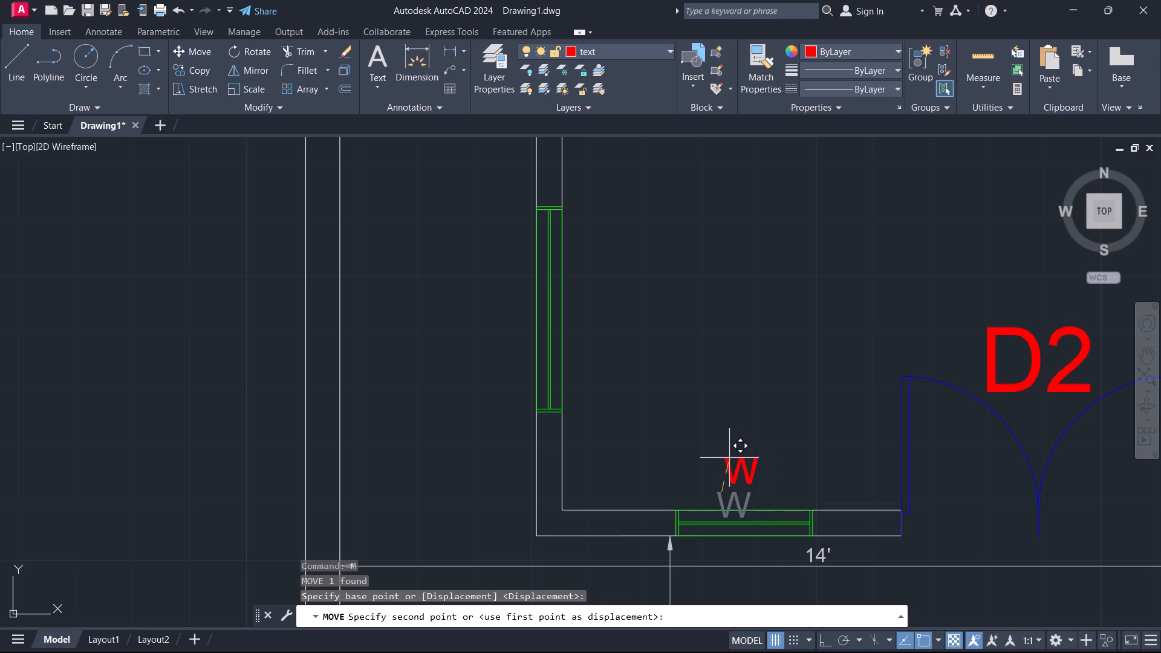
{"action": "left_click", "coordinate": [726, 467]}
Copy the enlarged W label to the side-wall window near the front corner and the front-wall window beside the staircase.
{"action": "left_click", "coordinate": [738, 470]}
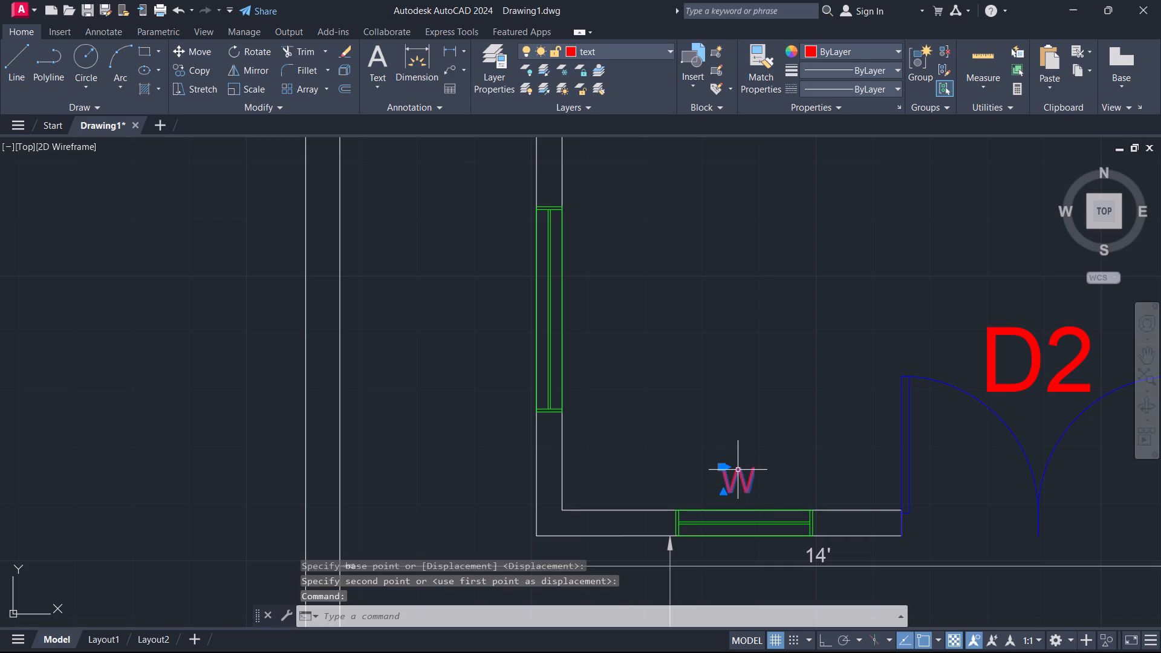
{"action": "type", "text": "CO"}
{"action": "key", "text": "Return"}
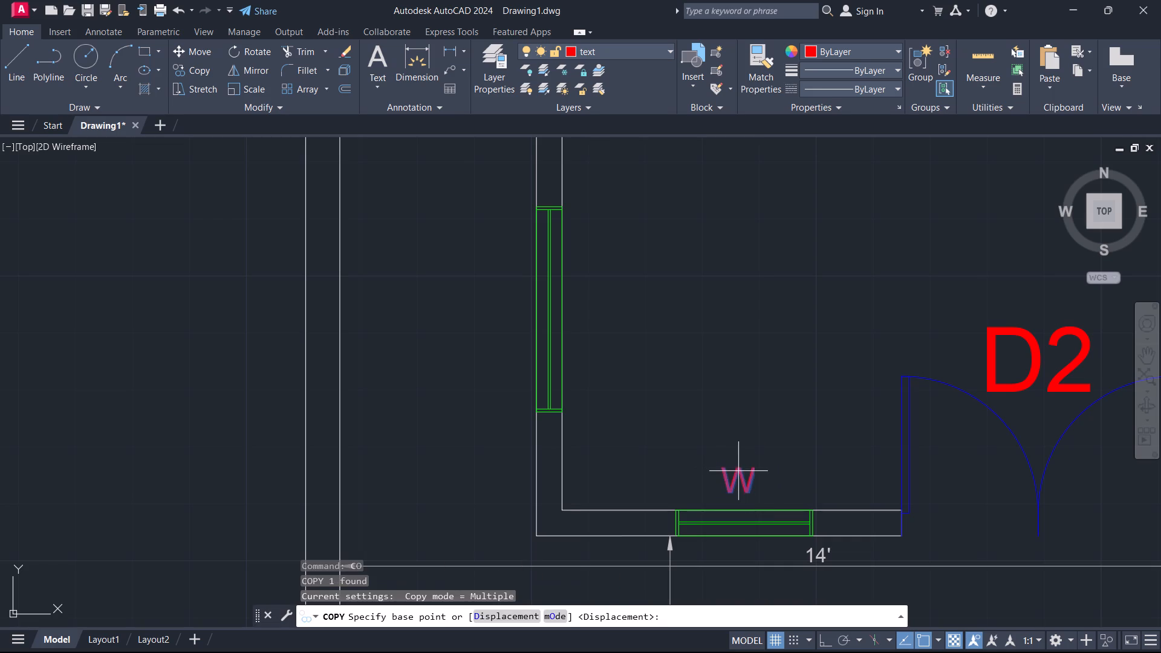
{"action": "left_click", "coordinate": [740, 472]}
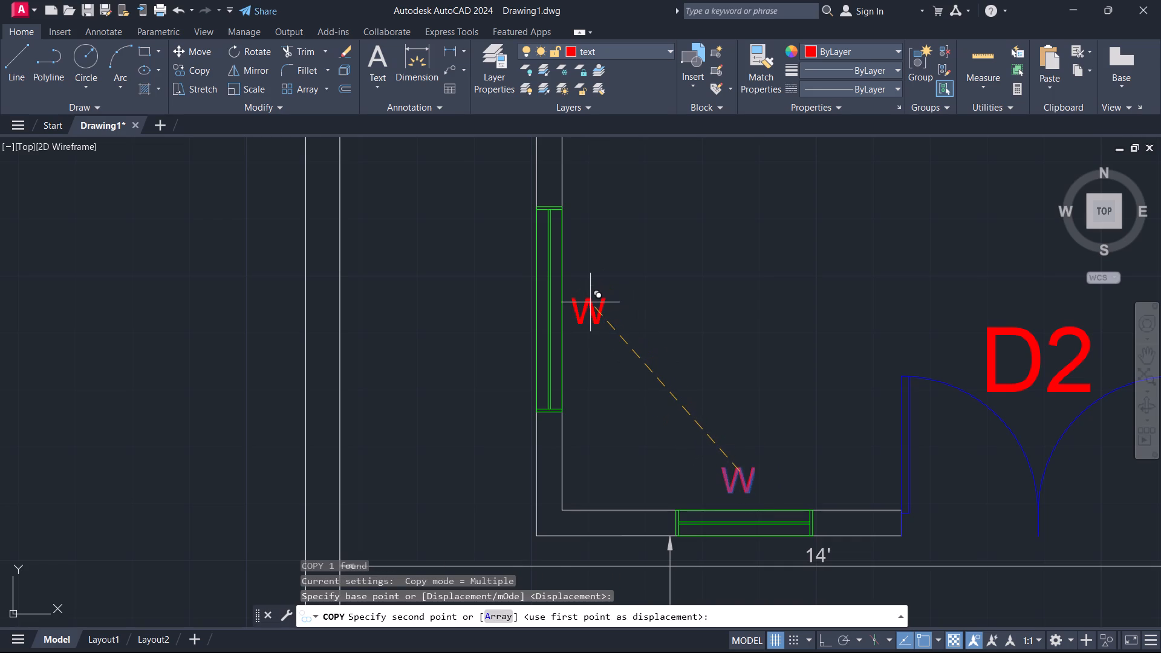
{"action": "left_click", "coordinate": [590, 302]}
{"action": "scroll", "coordinate": [648, 349], "scroll_direction": "down", "scroll_amount": 3}
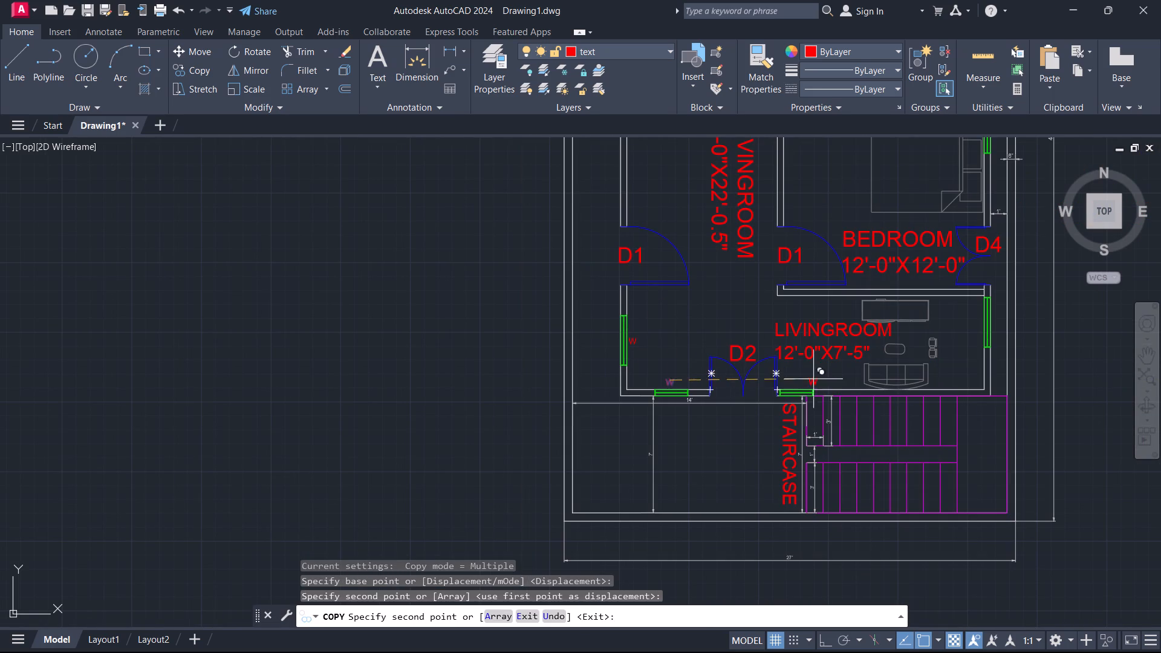
{"action": "scroll", "coordinate": [799, 375], "scroll_direction": "up", "scroll_amount": 2}
{"action": "left_click", "coordinate": [789, 387]}
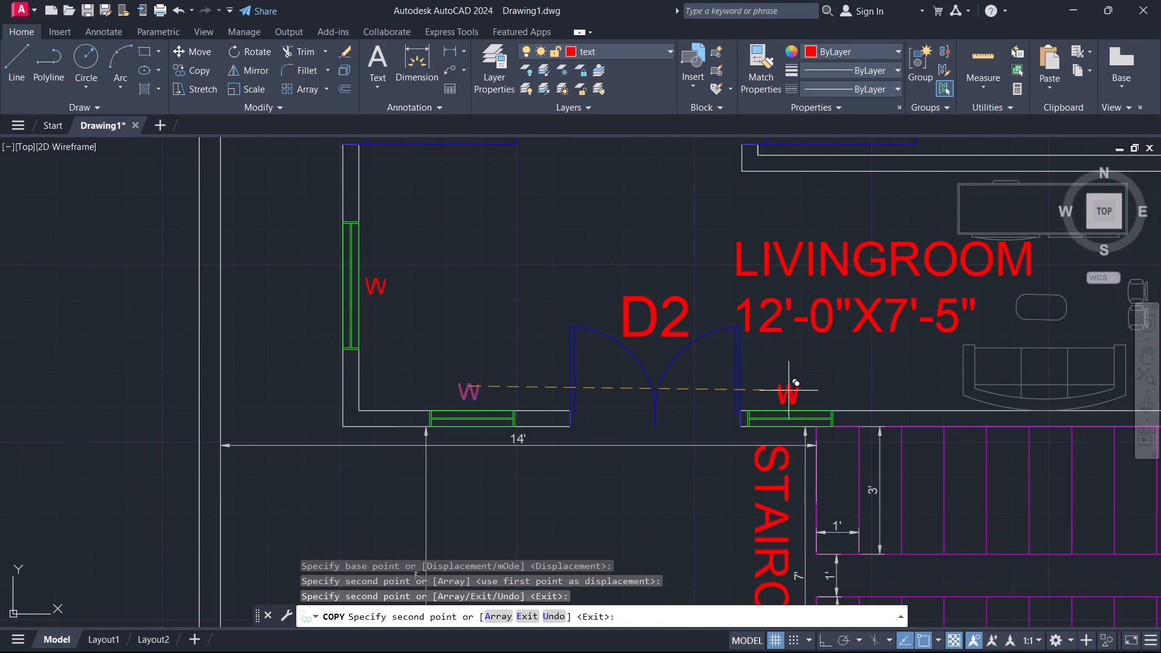
Copy the W label to the 12'-0"X7'-5" living room's outer-wall window and the window beside the dining table.
{"action": "scroll", "coordinate": [792, 394], "scroll_direction": "down", "scroll_amount": 3}
{"action": "scroll", "coordinate": [891, 354], "scroll_direction": "up", "scroll_amount": 4}
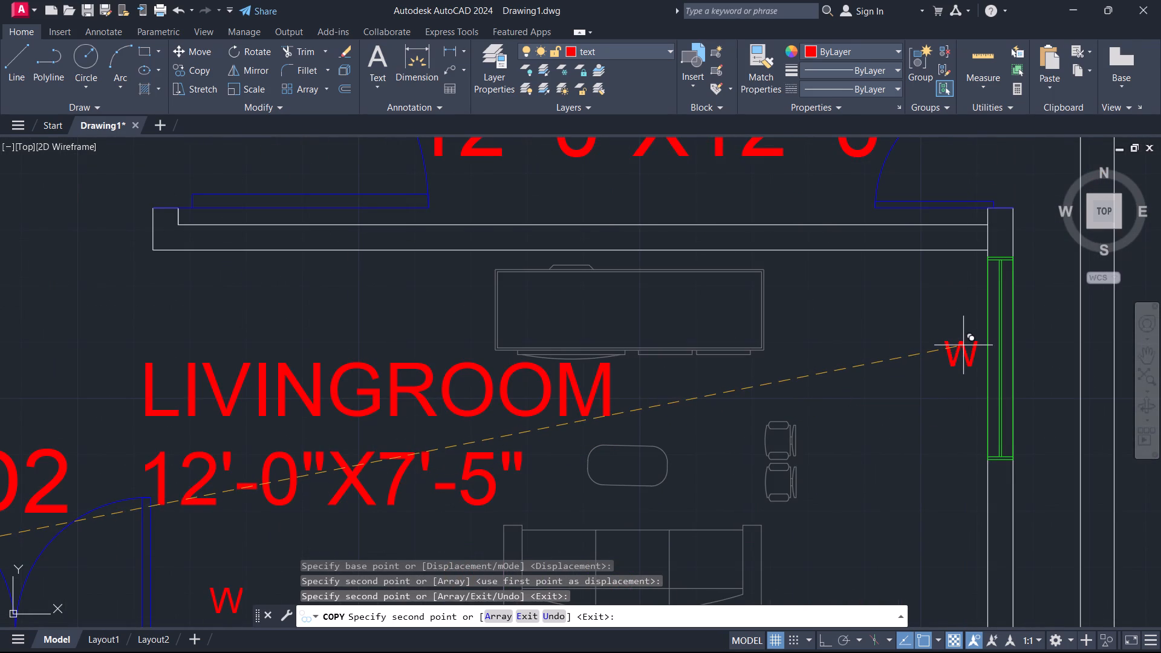
{"action": "left_click", "coordinate": [963, 345]}
{"action": "scroll", "coordinate": [936, 417], "scroll_direction": "down", "scroll_amount": 3}
{"action": "scroll", "coordinate": [807, 374], "scroll_direction": "down", "scroll_amount": 1}
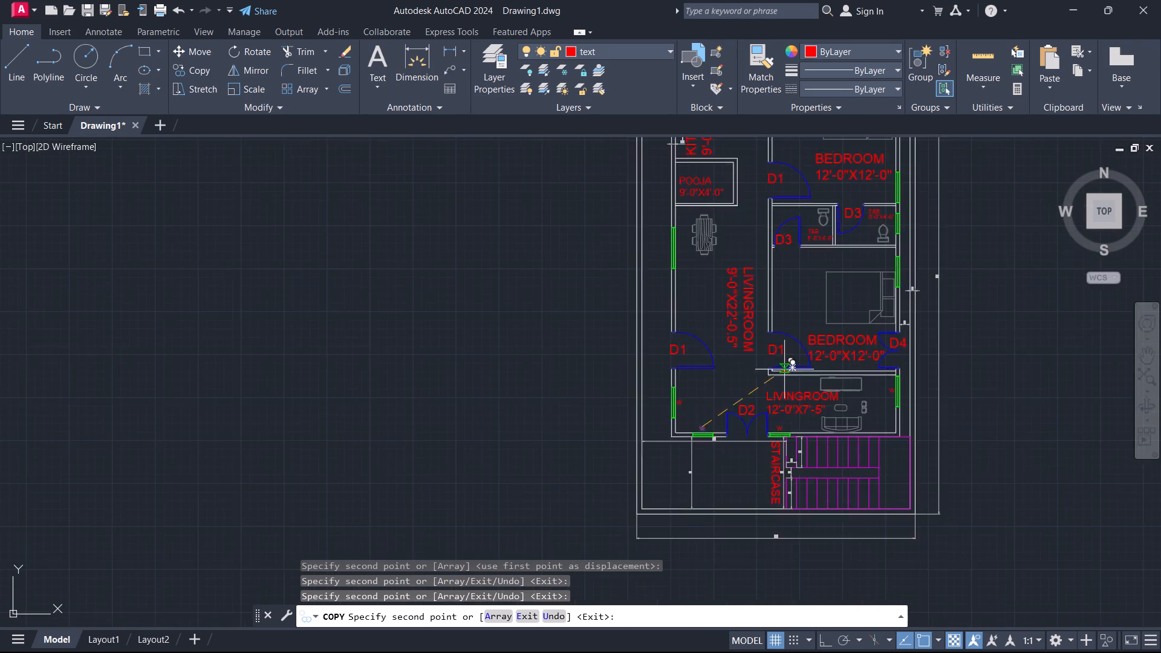
{"action": "scroll", "coordinate": [782, 369], "scroll_direction": "down", "scroll_amount": 1}
{"action": "scroll", "coordinate": [717, 300], "scroll_direction": "up", "scroll_amount": 5}
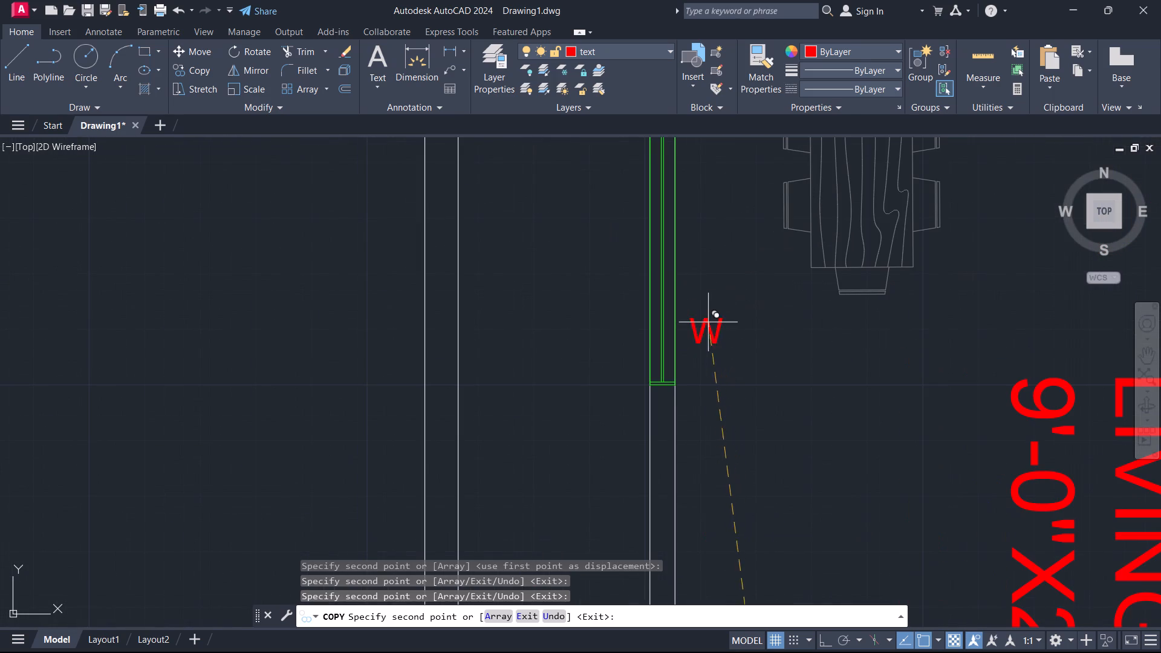
{"action": "left_click", "coordinate": [705, 239]}
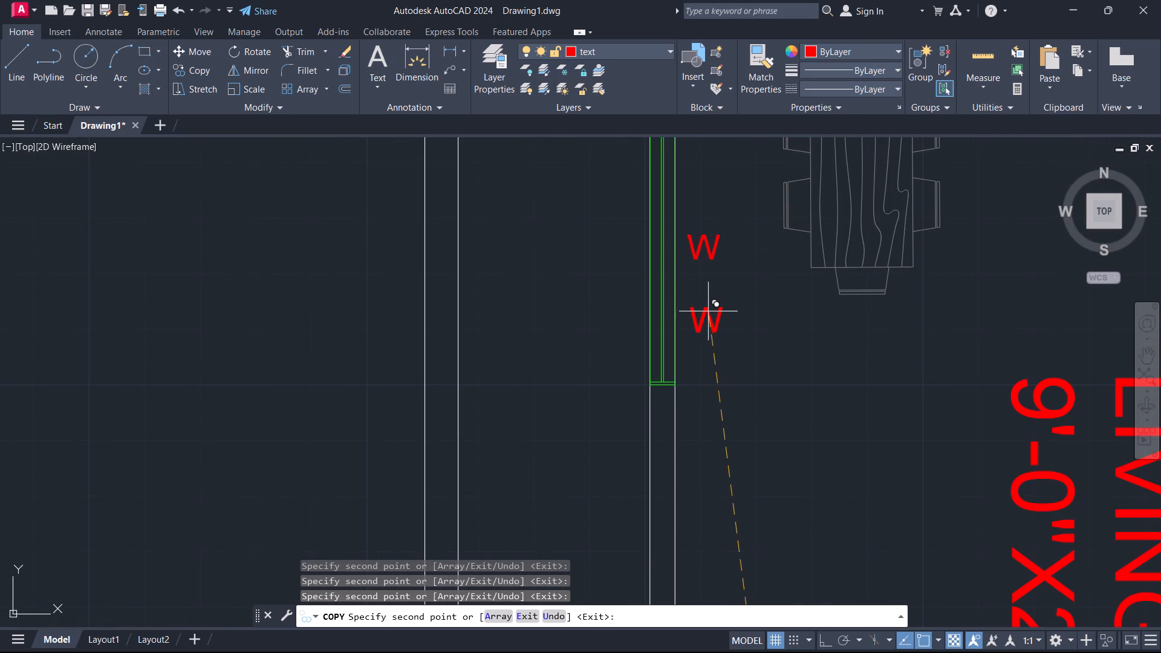
Copy the W label to the outer-wall windows of the lower bedroom, the adjoining 6'-0"X4'-0" T&B and the upper bedroom.
{"action": "scroll", "coordinate": [712, 320], "scroll_direction": "down", "scroll_amount": 4}
{"action": "scroll", "coordinate": [896, 314], "scroll_direction": "up", "scroll_amount": 2}
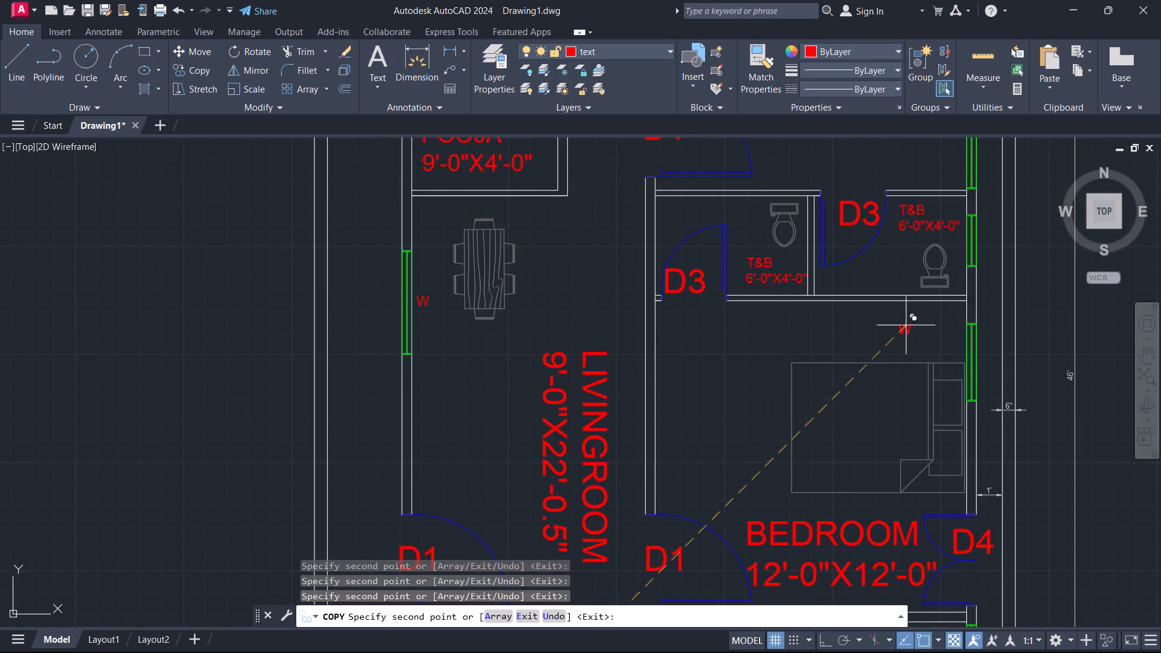
{"action": "left_click", "coordinate": [955, 343]}
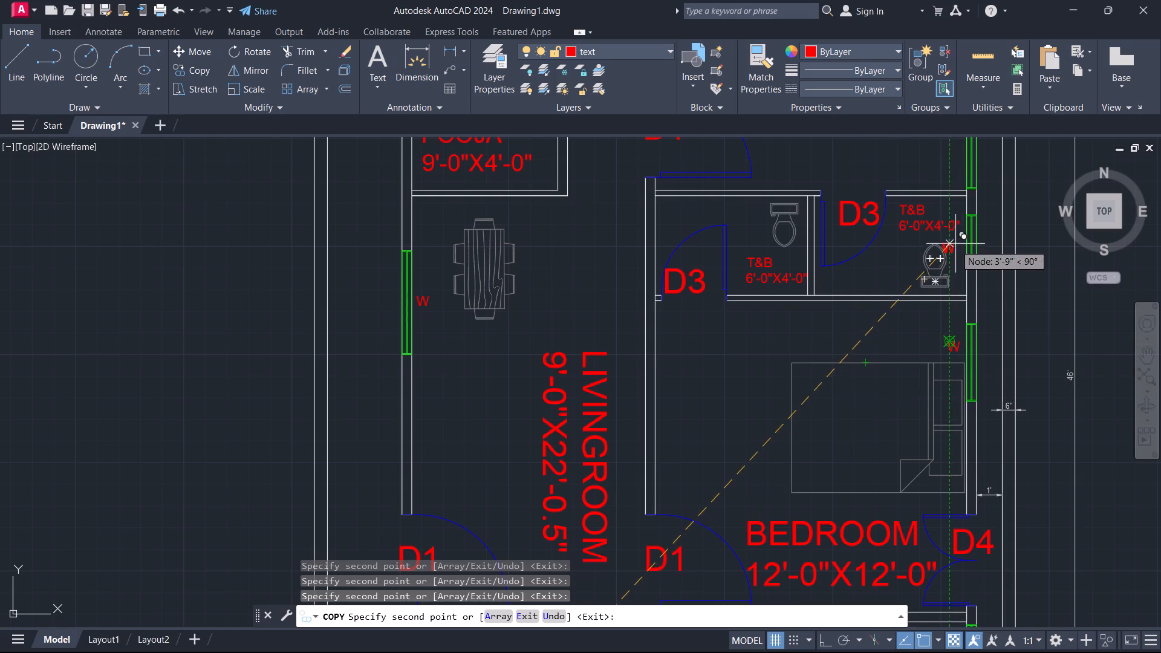
{"action": "left_click", "coordinate": [989, 236]}
{"action": "scroll", "coordinate": [948, 314], "scroll_direction": "down", "scroll_amount": 1}
{"action": "middle_click_drag", "start_coordinate": [945, 313], "coordinate": [830, 356]}
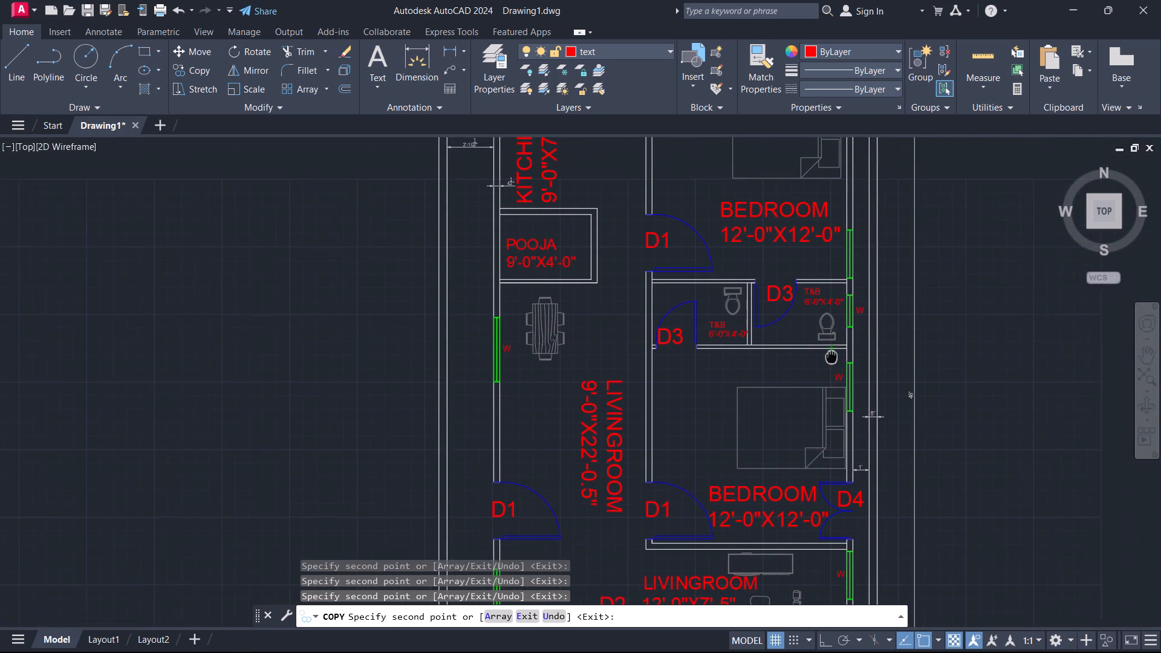
{"action": "middle_click_drag", "start_coordinate": [830, 356], "coordinate": [811, 362]}
{"action": "scroll", "coordinate": [841, 265], "scroll_direction": "up", "scroll_amount": 2}
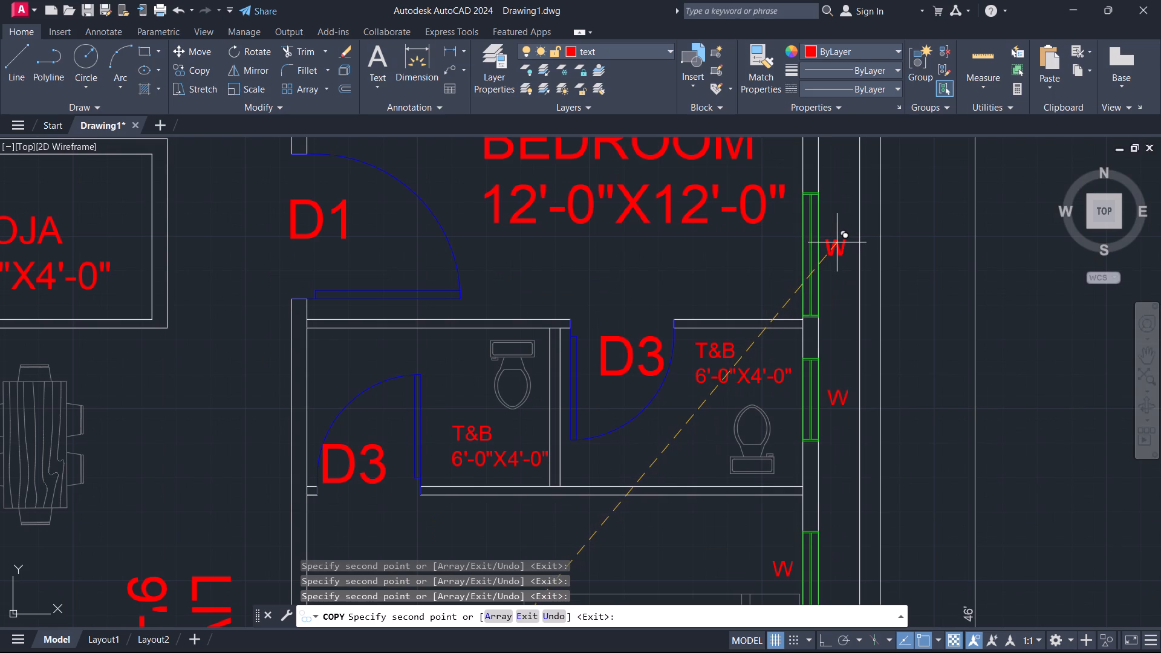
{"action": "left_click", "coordinate": [837, 242]}
Copy the W label to just outside the kitchen's rear-wall window and finish copying.
{"action": "scroll", "coordinate": [813, 314], "scroll_direction": "down", "scroll_amount": 4}
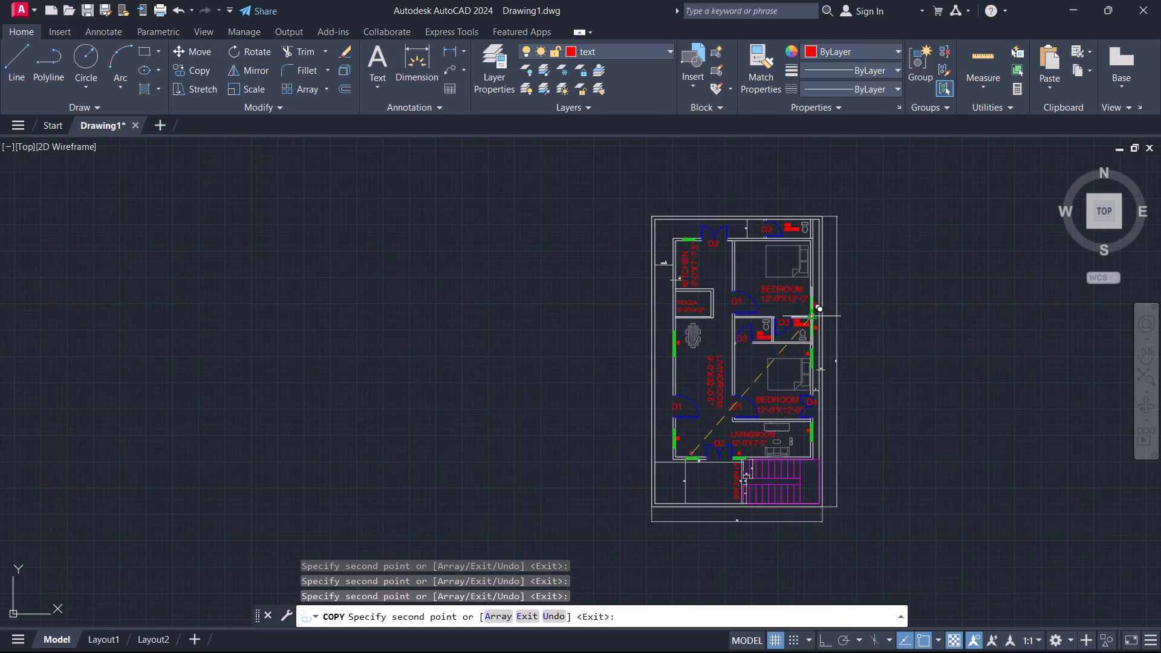
{"action": "scroll", "coordinate": [686, 233], "scroll_direction": "up", "scroll_amount": 5}
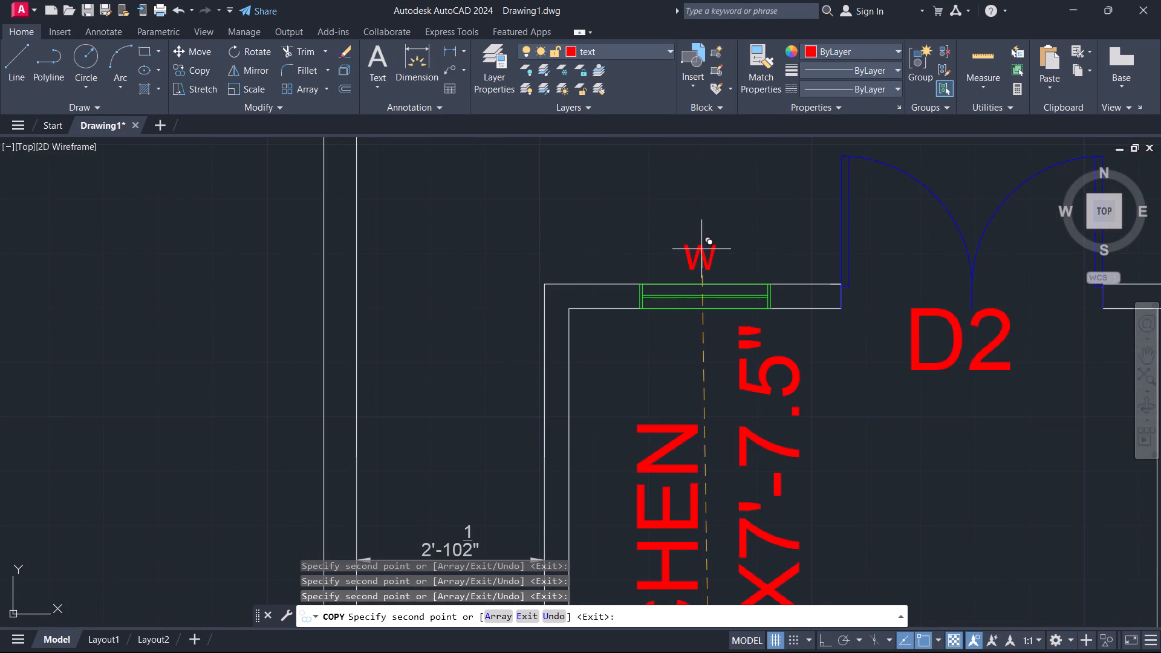
{"action": "left_click", "coordinate": [701, 249]}
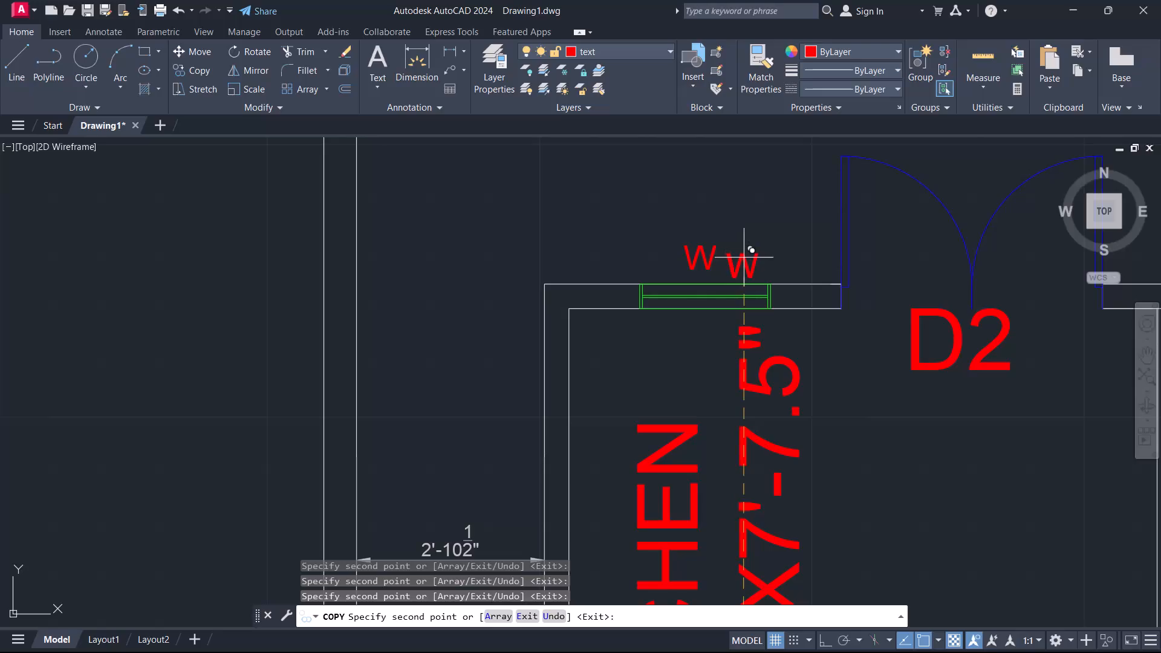
{"action": "scroll", "coordinate": [723, 275], "scroll_direction": "down", "scroll_amount": 4}
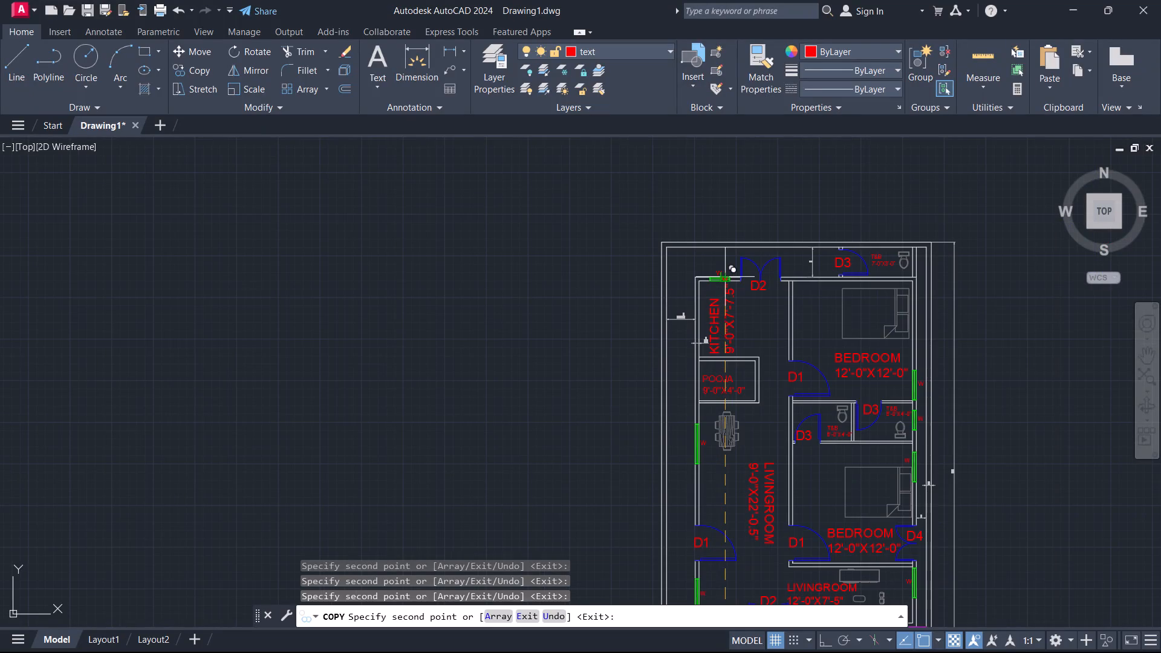
{"action": "scroll", "coordinate": [761, 291], "scroll_direction": "down", "scroll_amount": 1}
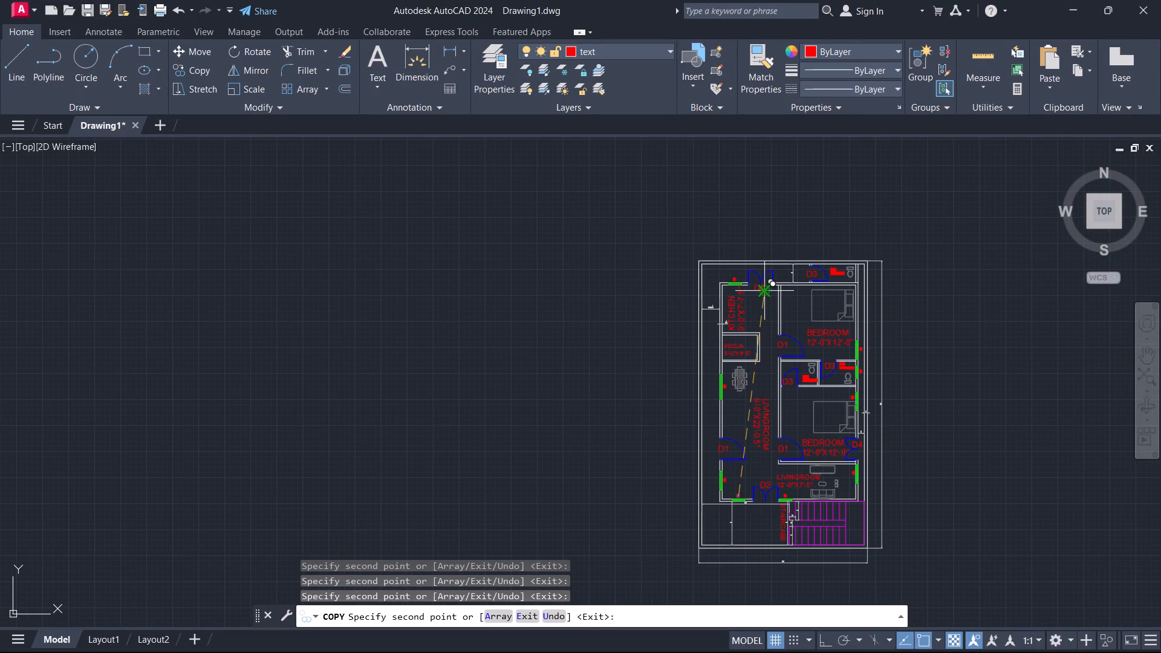
{"action": "key", "text": "Escape"}
{"action": "scroll", "coordinate": [759, 315], "scroll_direction": "up", "scroll_amount": 1}
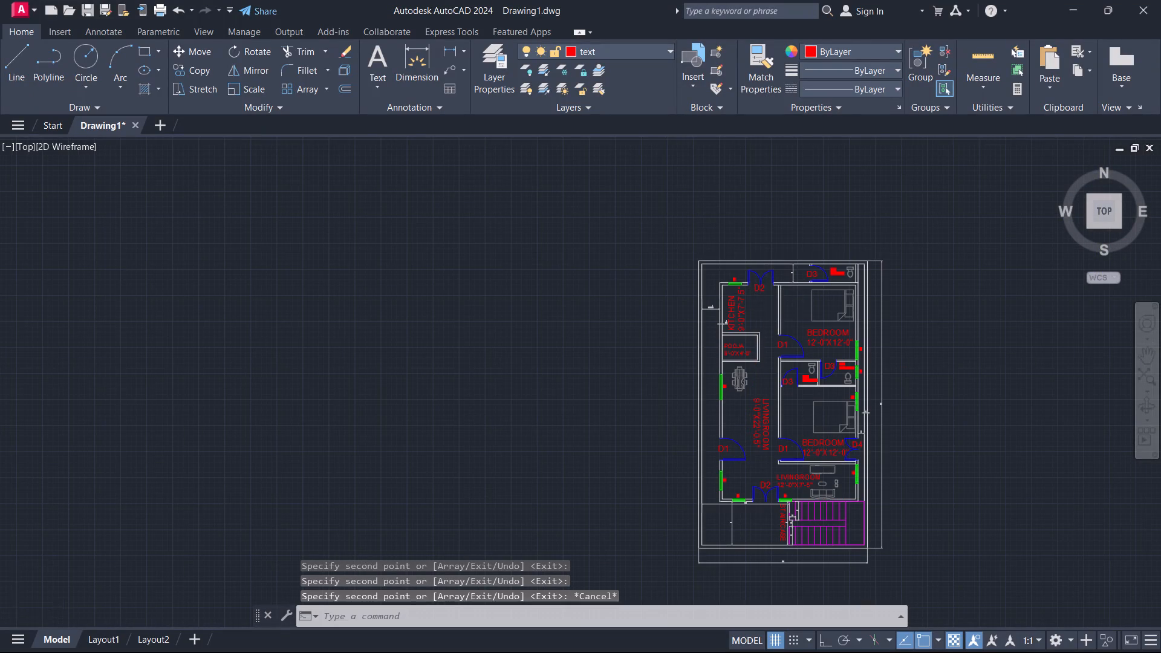
Change the W label of the front-wall window near the front corner to W1 and the adjacent side-wall window's label to W2.
{"action": "scroll", "coordinate": [759, 315], "scroll_direction": "up", "scroll_amount": 1}
{"action": "scroll", "coordinate": [687, 228], "scroll_direction": "up", "scroll_amount": 2}
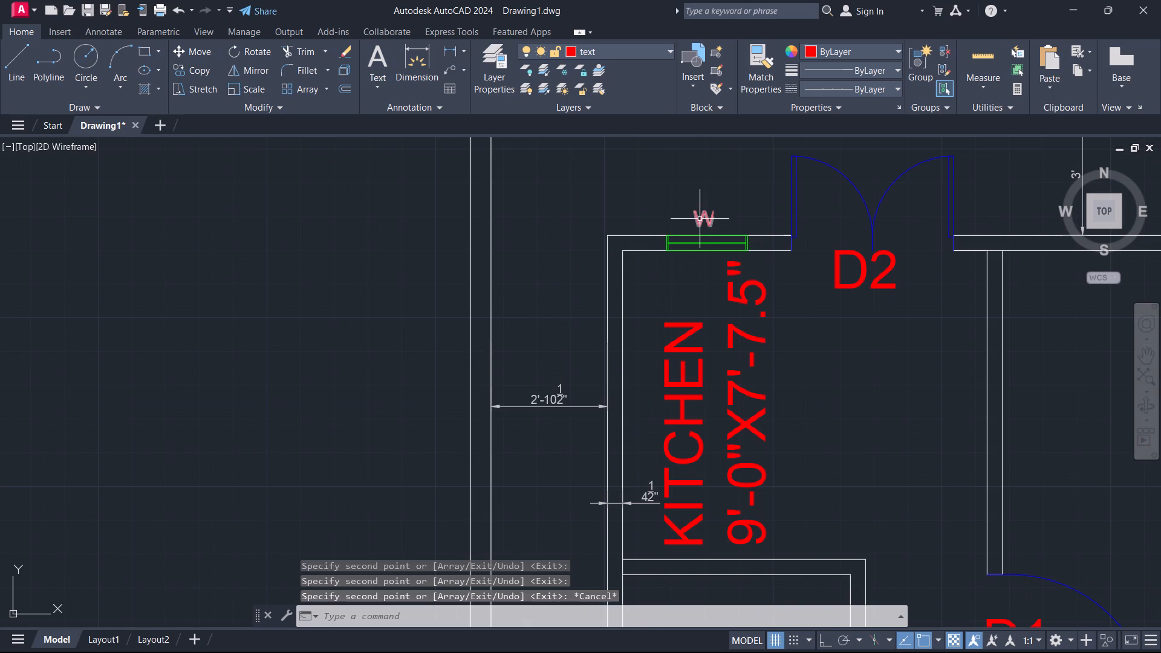
{"action": "scroll", "coordinate": [719, 262], "scroll_direction": "down", "scroll_amount": 2}
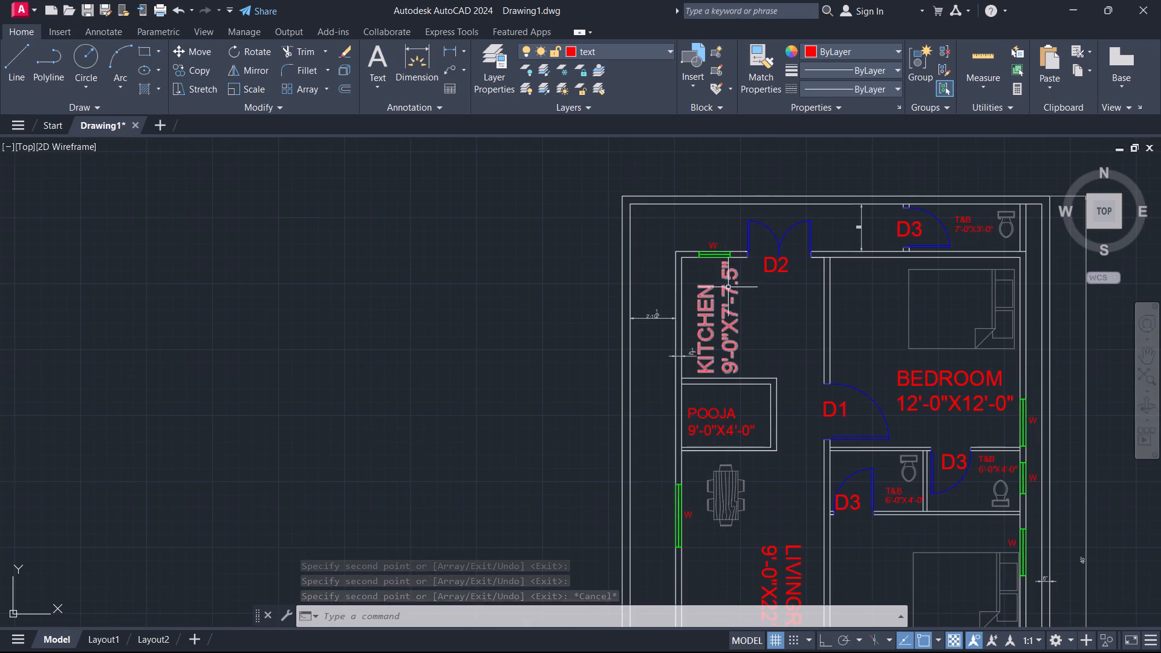
{"action": "scroll", "coordinate": [729, 288], "scroll_direction": "down", "scroll_amount": 2}
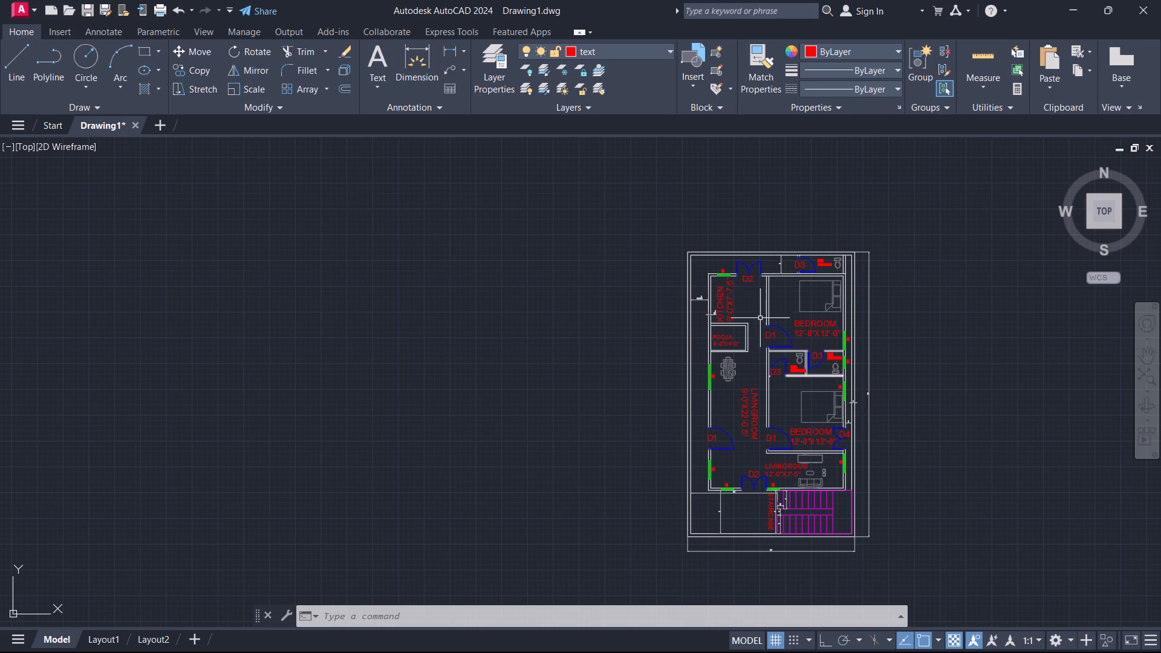
{"action": "scroll", "coordinate": [720, 473], "scroll_direction": "up", "scroll_amount": 2}
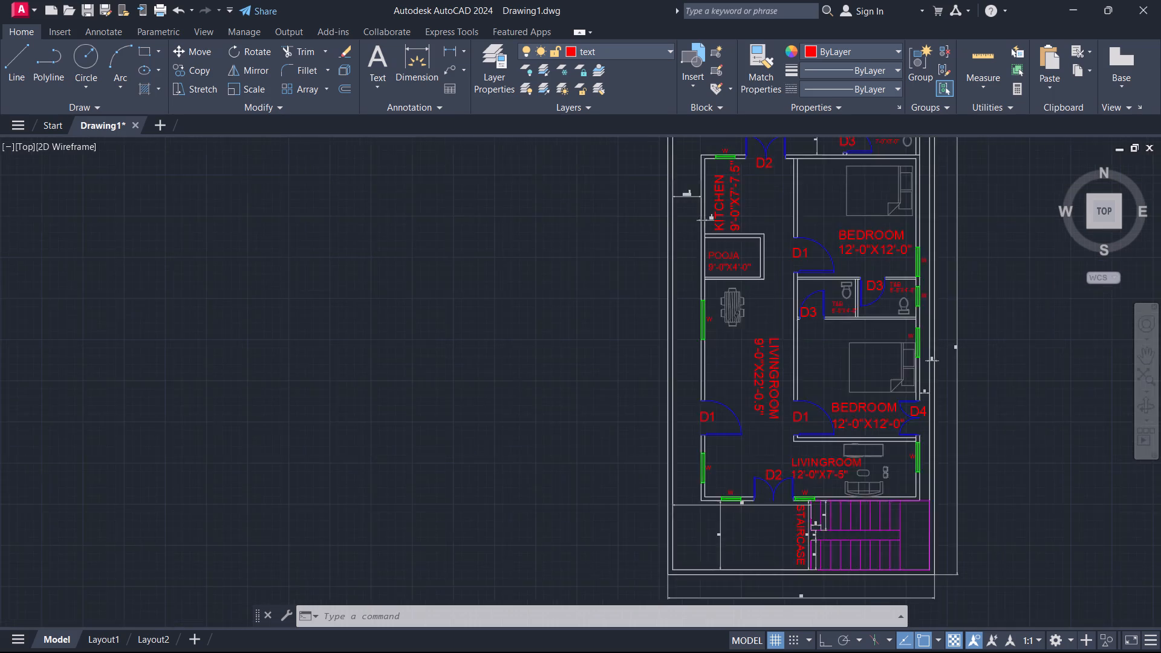
{"action": "scroll", "coordinate": [720, 471], "scroll_direction": "up", "scroll_amount": 2}
{"action": "double_click", "coordinate": [766, 551]}
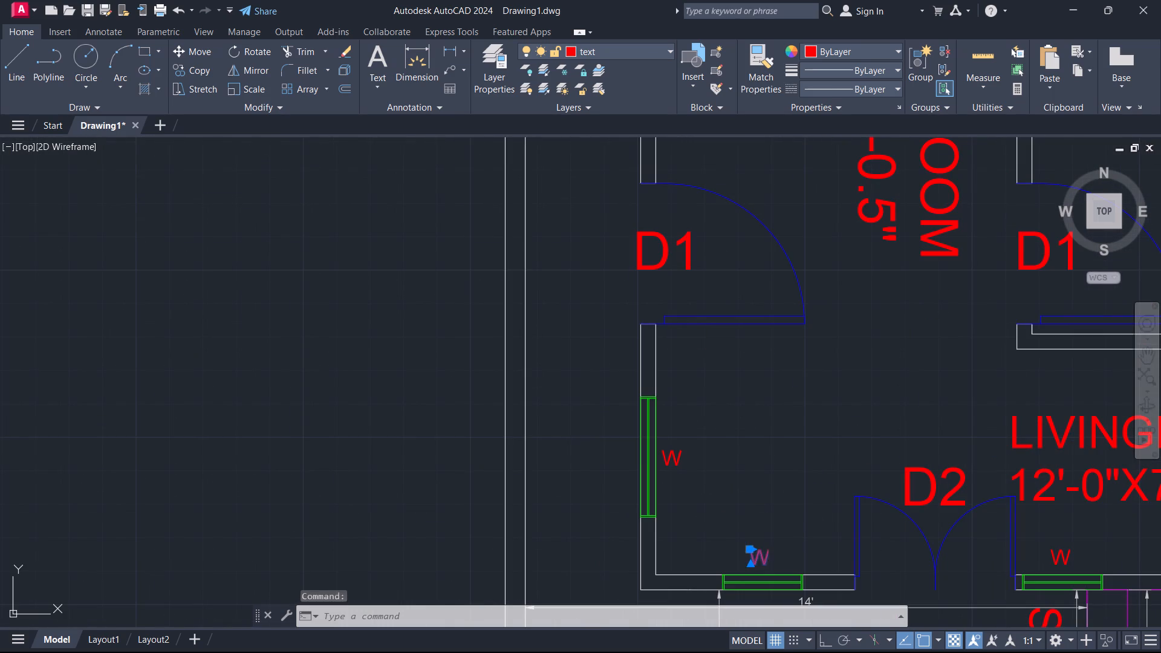
{"action": "key", "text": "1"}
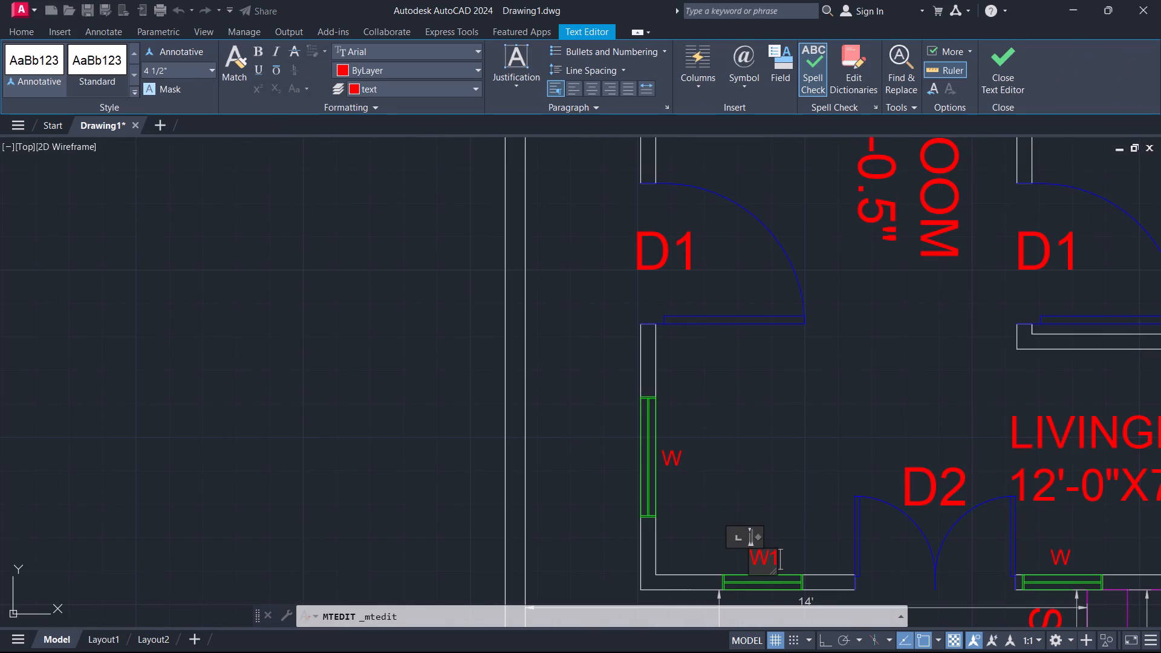
{"action": "double_click", "coordinate": [675, 457]}
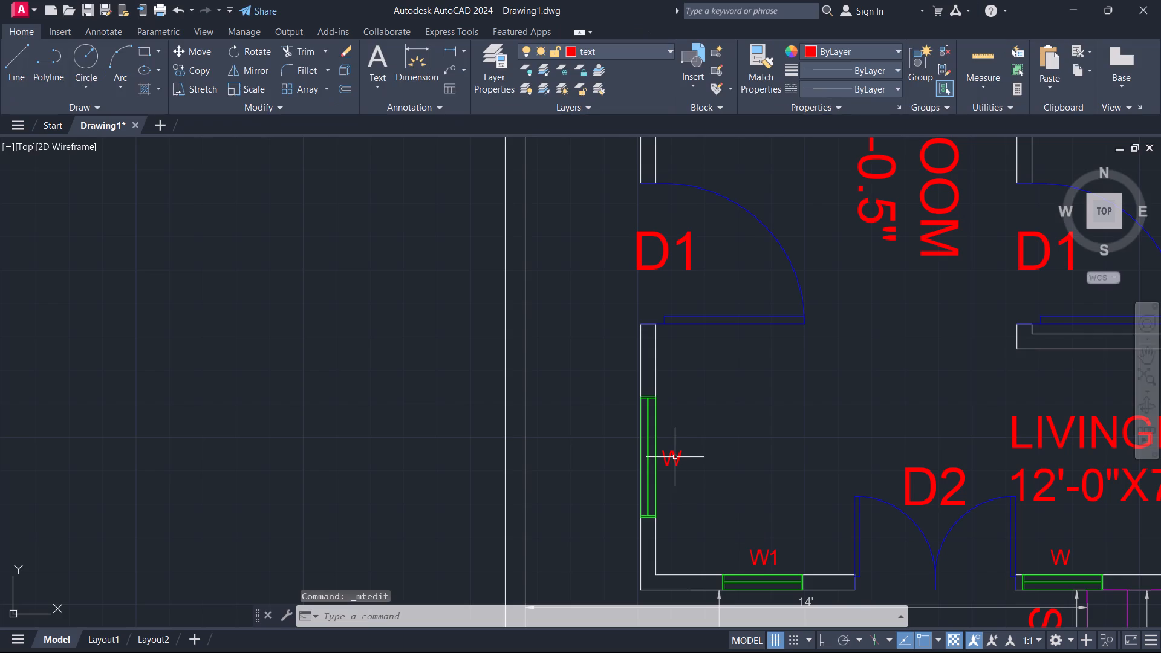
{"action": "double_click", "coordinate": [679, 458]}
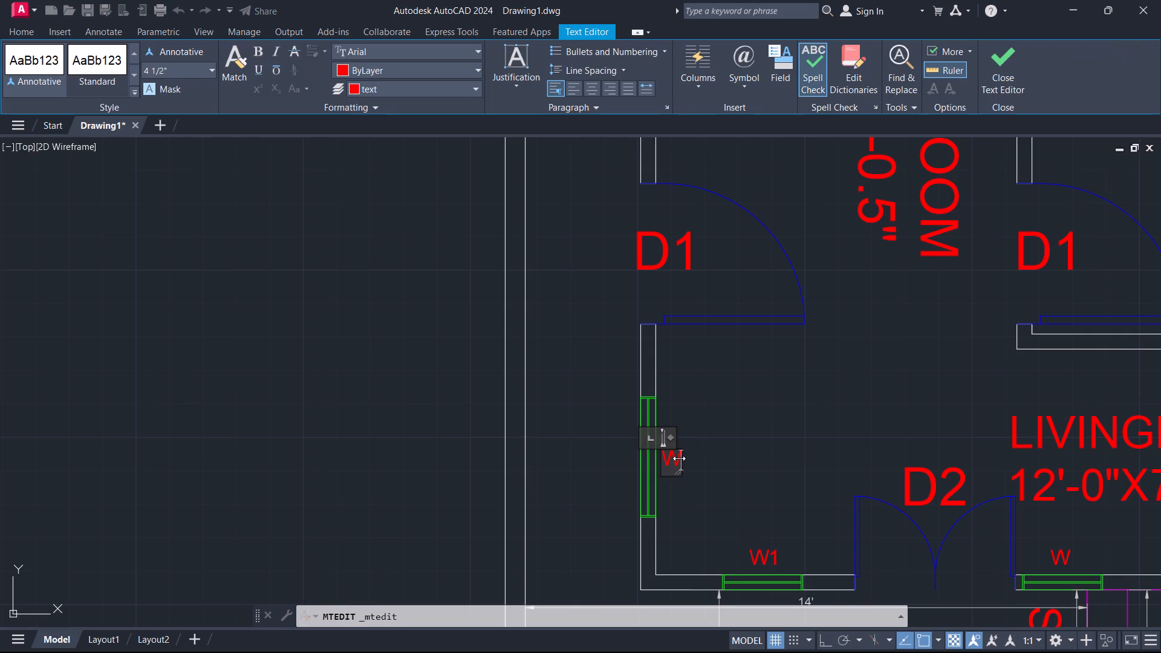
{"action": "key", "text": "2"}
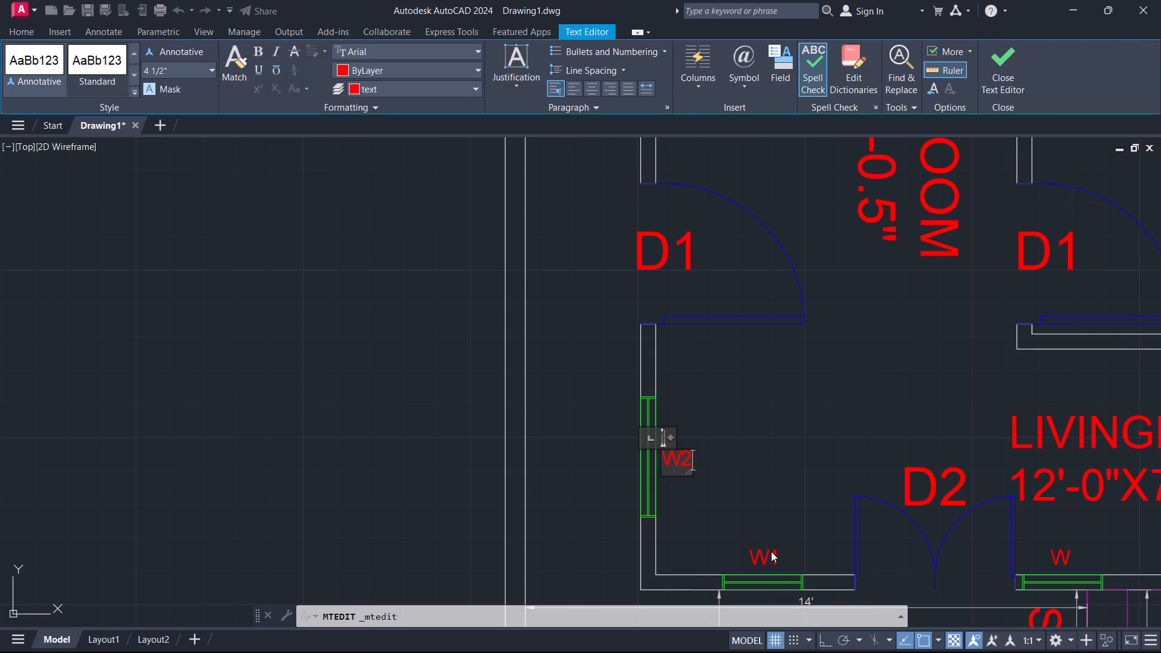
{"action": "left_click", "coordinate": [771, 551]}
Change the W label of the window beside the dining table to W3.
{"action": "scroll", "coordinate": [764, 502], "scroll_direction": "down", "scroll_amount": 1}
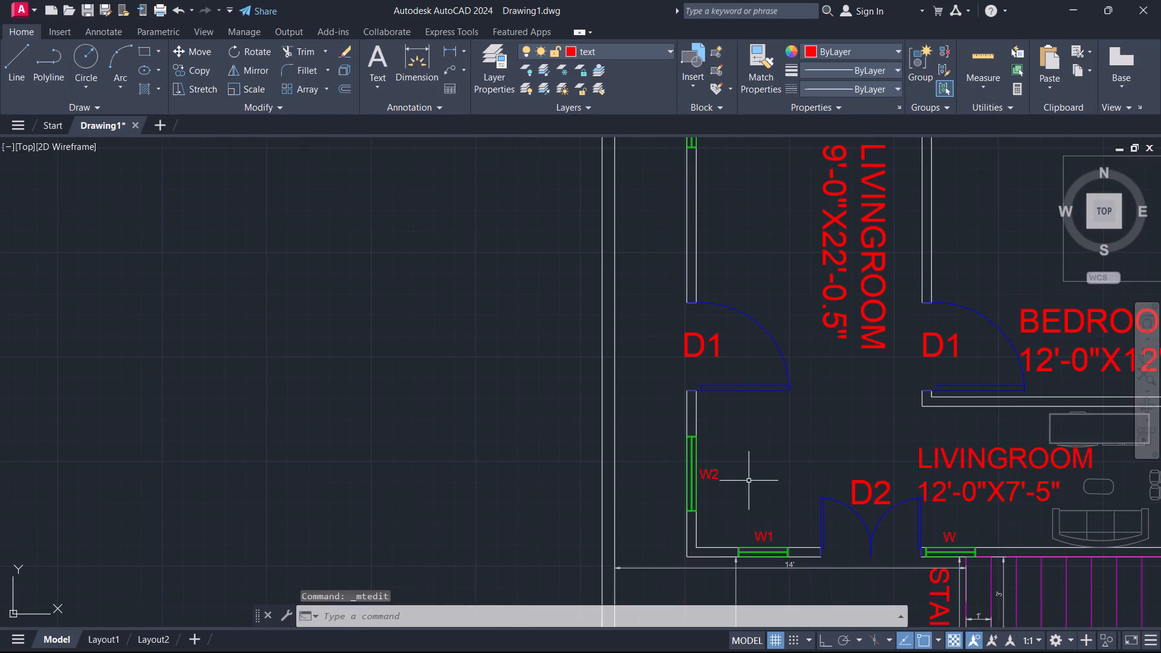
{"action": "middle_click_drag", "start_coordinate": [747, 479], "coordinate": [676, 652]}
{"action": "scroll", "coordinate": [638, 323], "scroll_direction": "up", "scroll_amount": 2}
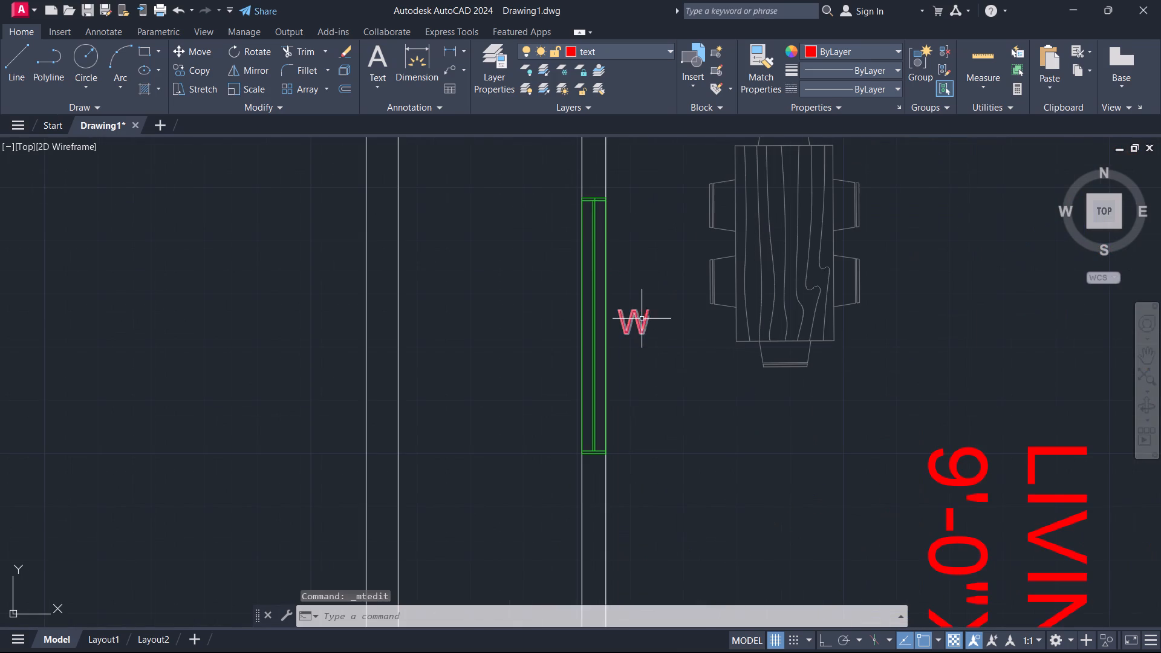
{"action": "double_click", "coordinate": [646, 316]}
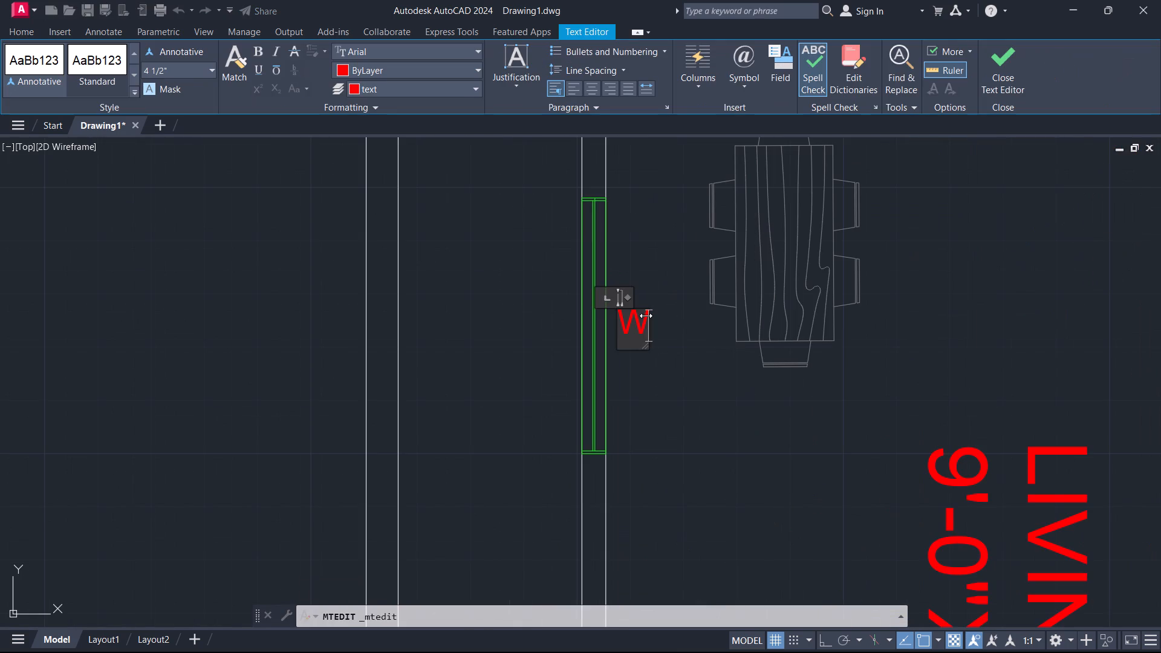
{"action": "key", "text": "3"}
Change the W label of the kitchen's rear-wall window to W1.
{"action": "scroll", "coordinate": [660, 360], "scroll_direction": "down", "scroll_amount": 2}
{"action": "middle_click_drag", "start_coordinate": [658, 371], "coordinate": [617, 525]}
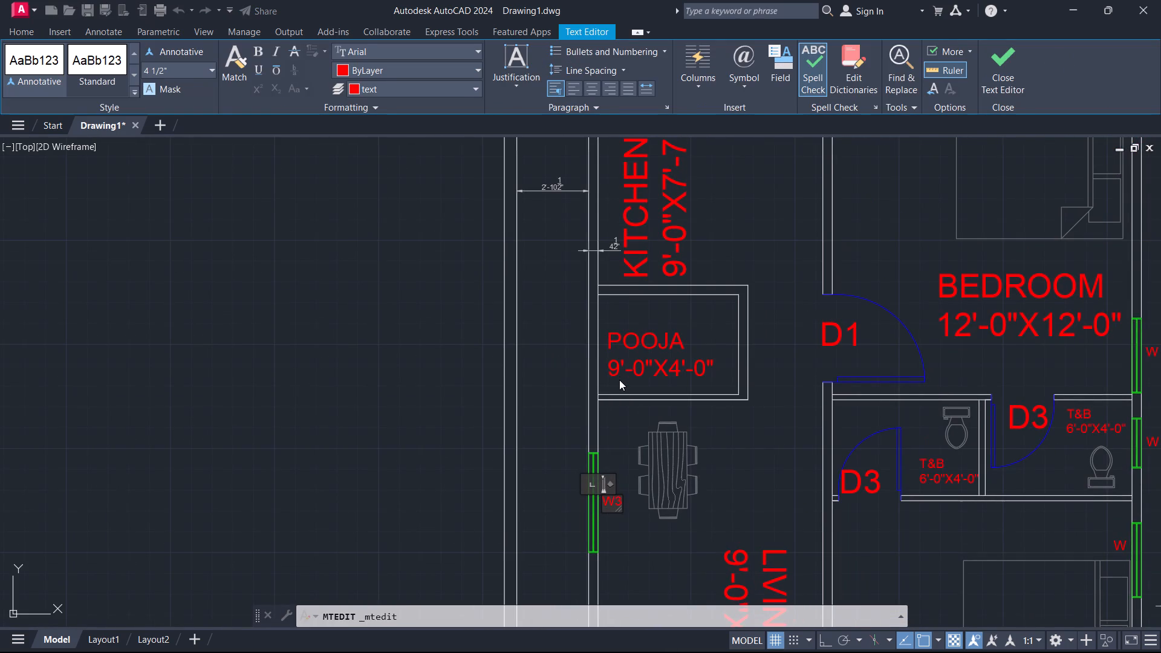
{"action": "scroll", "coordinate": [619, 381], "scroll_direction": "down", "scroll_amount": 1}
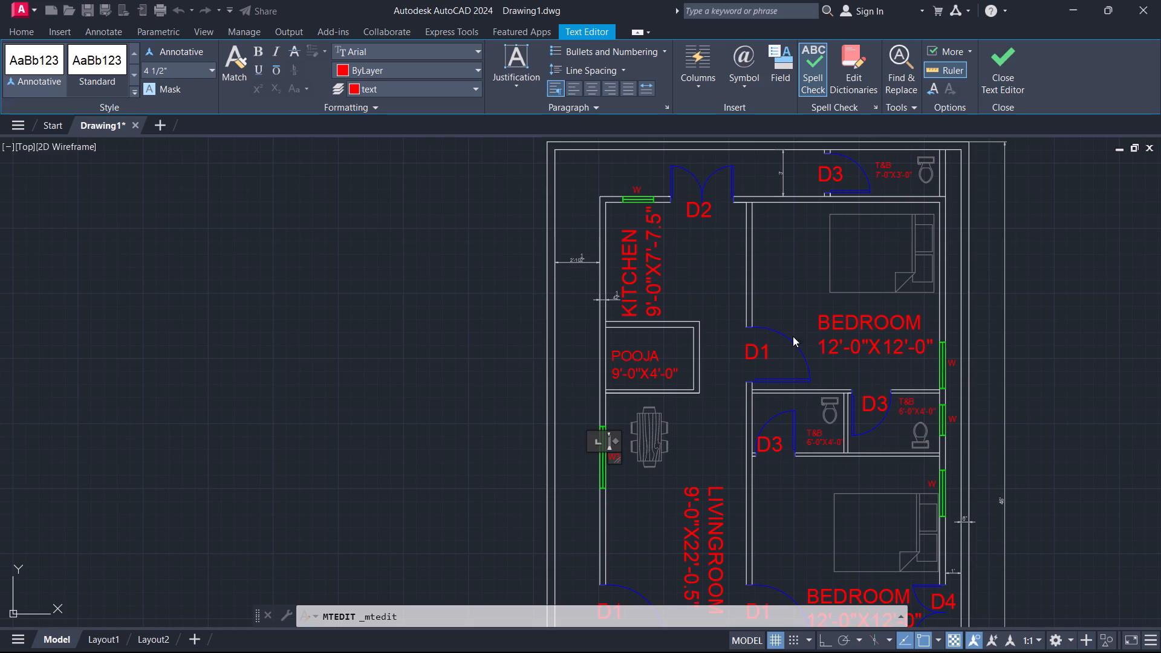
{"action": "scroll", "coordinate": [633, 178], "scroll_direction": "up", "scroll_amount": 4}
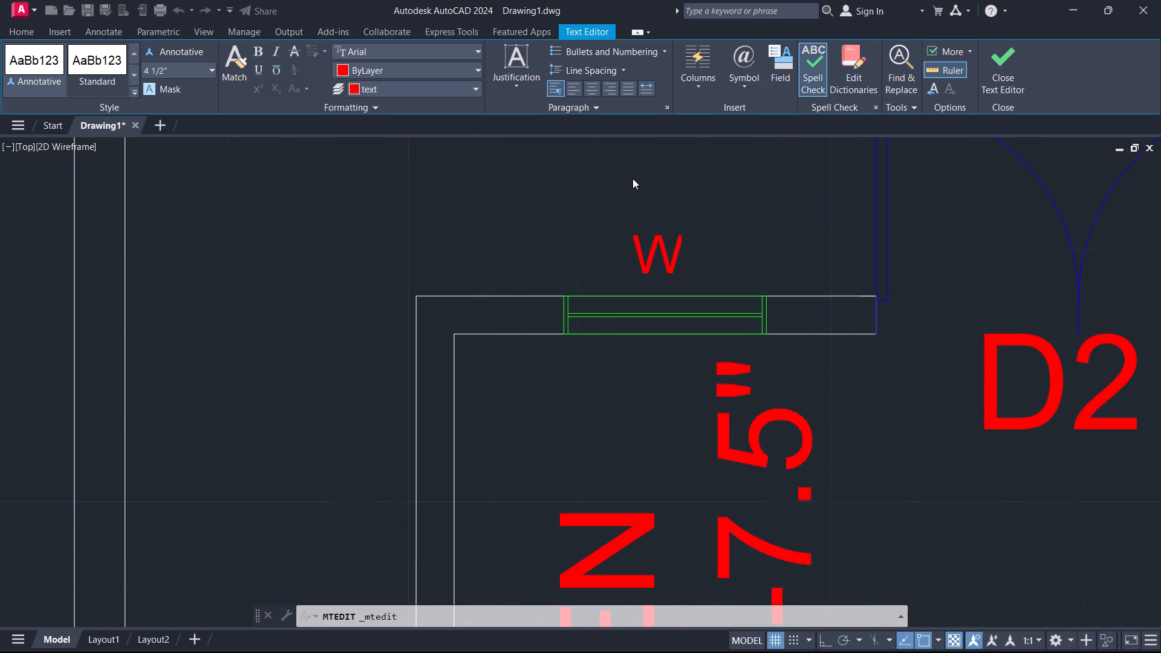
{"action": "double_click", "coordinate": [675, 248]}
{"action": "double_click", "coordinate": [678, 253]}
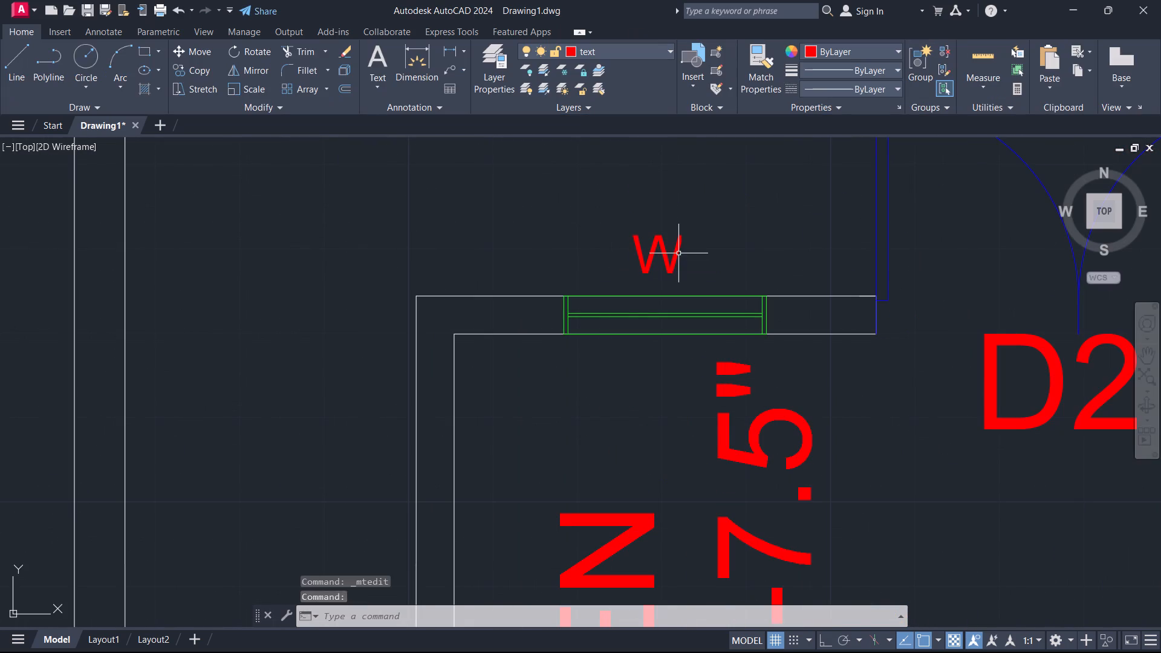
{"action": "key", "text": "1"}
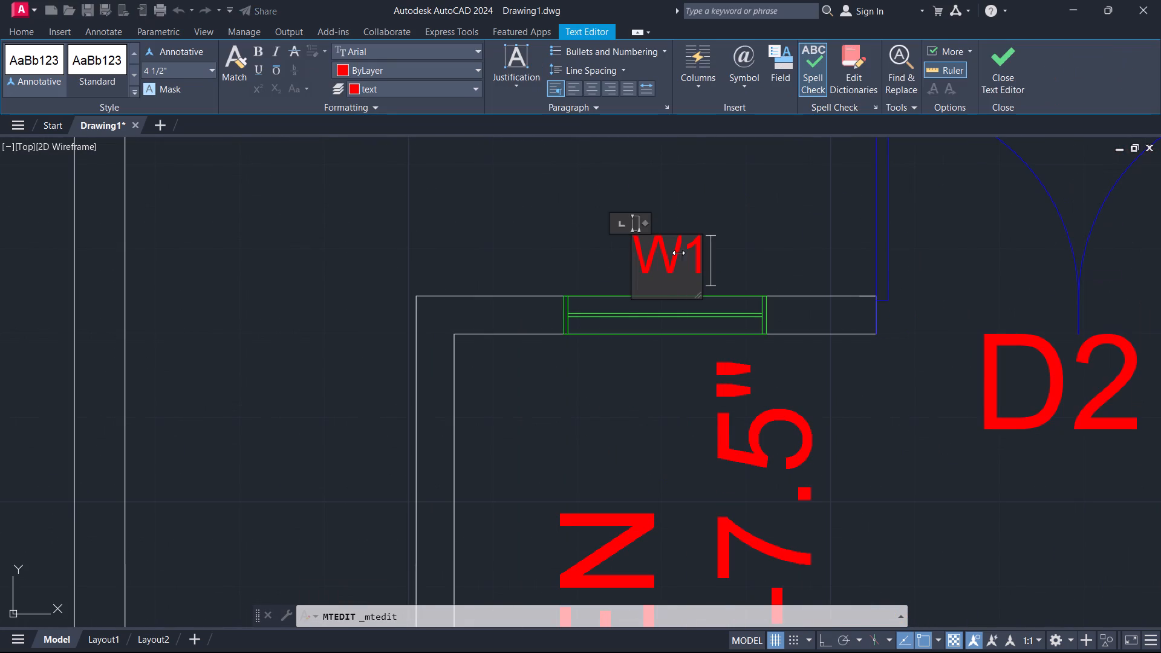
Change the W label of the upper bedroom's outer-wall window to W2.
{"action": "scroll", "coordinate": [685, 242], "scroll_direction": "down", "scroll_amount": 3}
{"action": "scroll", "coordinate": [803, 319], "scroll_direction": "down", "scroll_amount": 1}
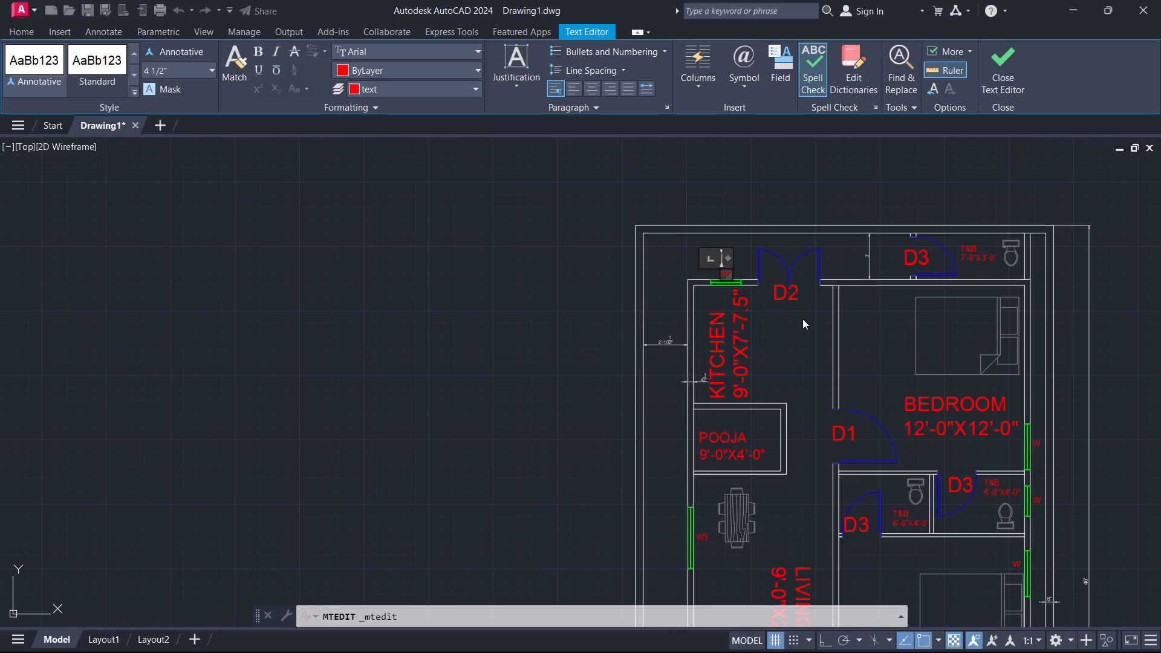
{"action": "middle_click_drag", "start_coordinate": [783, 348], "coordinate": [567, 246]}
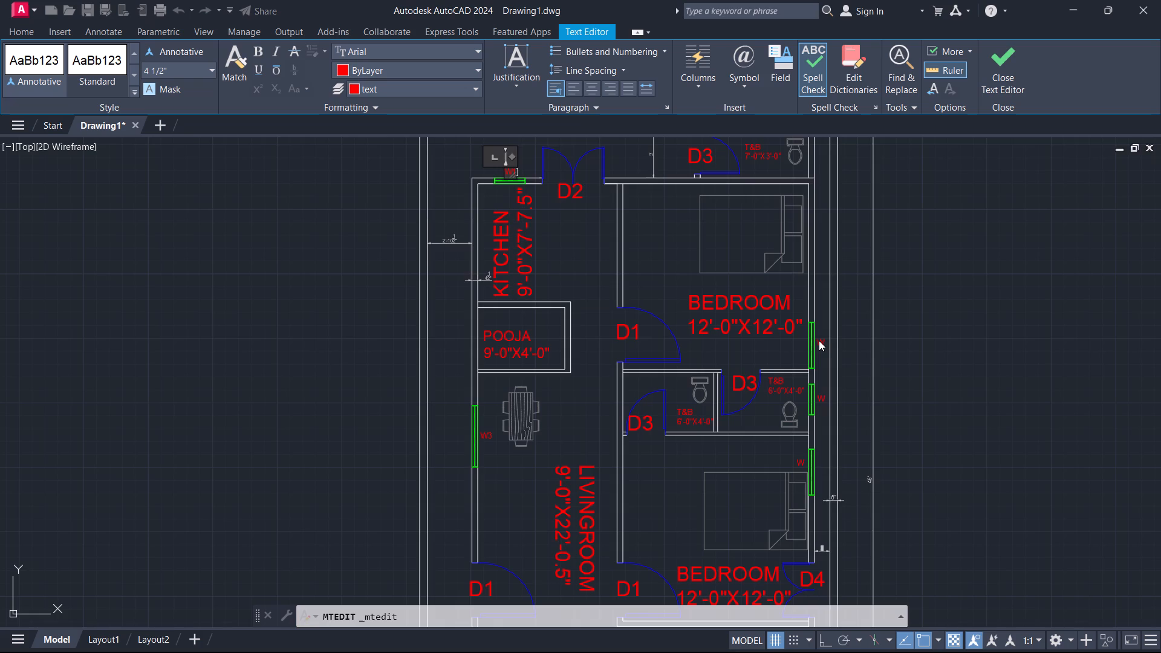
{"action": "scroll", "coordinate": [819, 342], "scroll_direction": "up", "scroll_amount": 3}
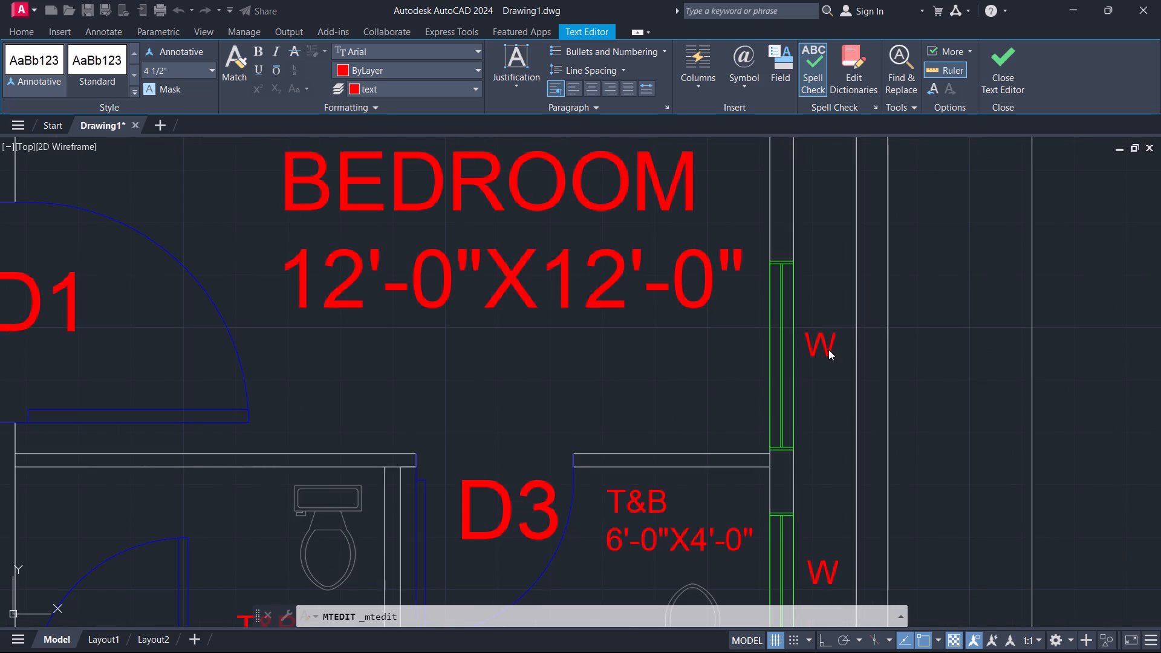
{"action": "double_click", "coordinate": [828, 349]}
{"action": "double_click", "coordinate": [817, 340]}
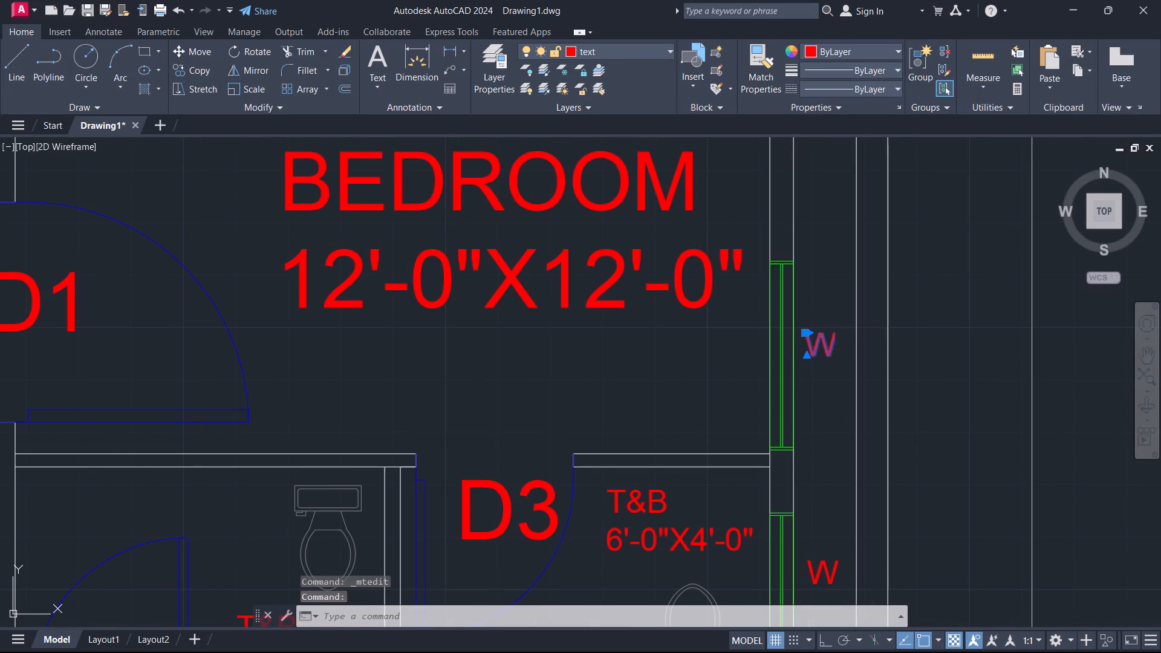
{"action": "key", "text": "Right"}
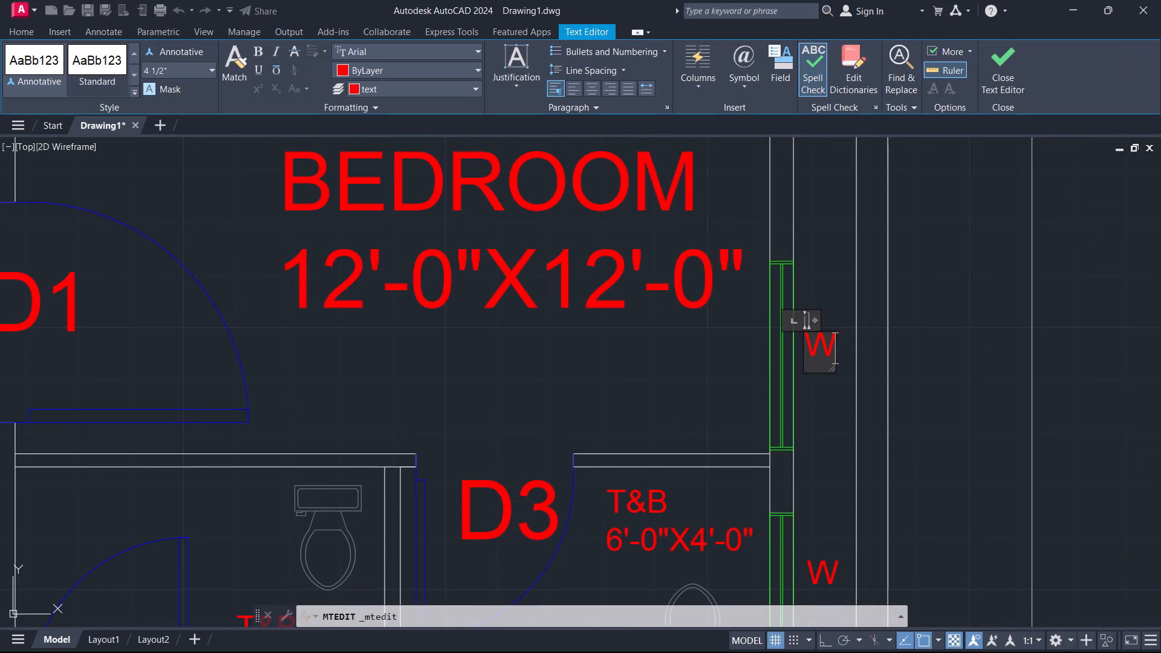
{"action": "key", "text": "2"}
Change the W label of the outer-wall window in the 6'-0"X4'-0" T&B to W1.
{"action": "scroll", "coordinate": [817, 340], "scroll_direction": "down", "scroll_amount": 2}
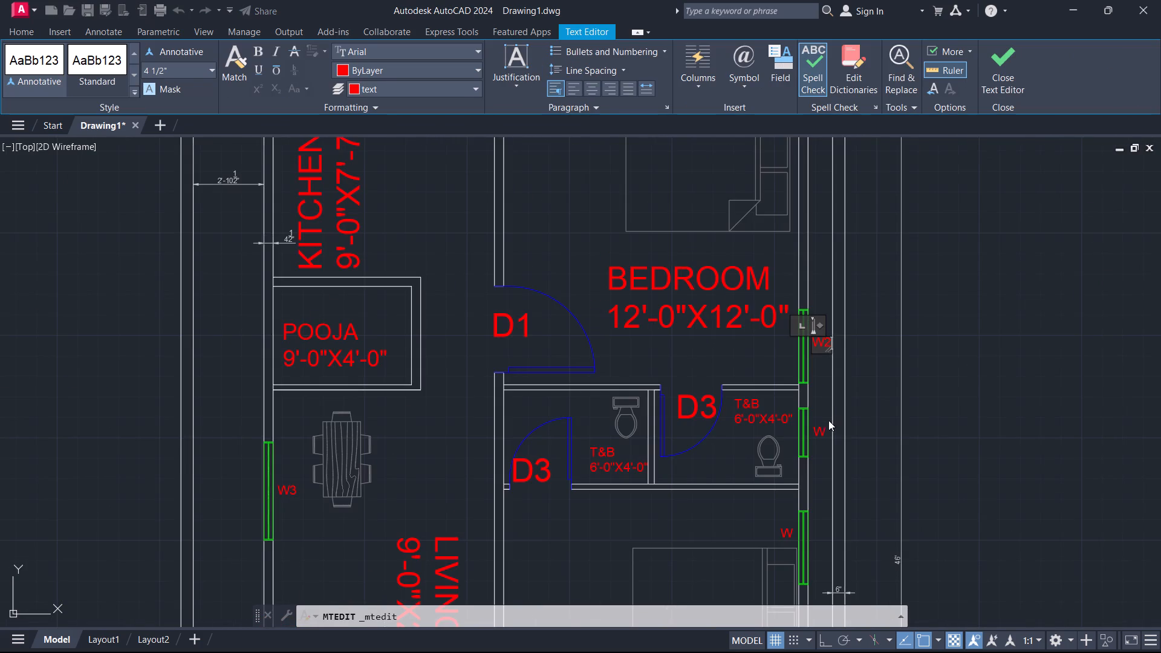
{"action": "scroll", "coordinate": [824, 426], "scroll_direction": "up", "scroll_amount": 2}
{"action": "double_click", "coordinate": [819, 443]}
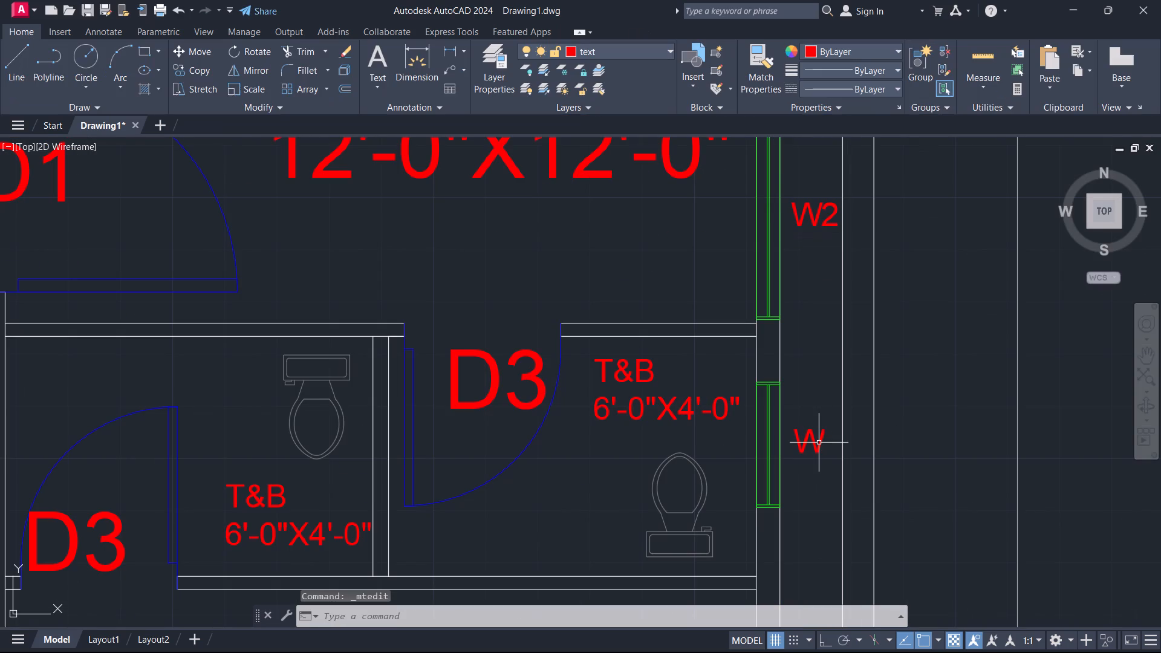
{"action": "double_click", "coordinate": [813, 442]}
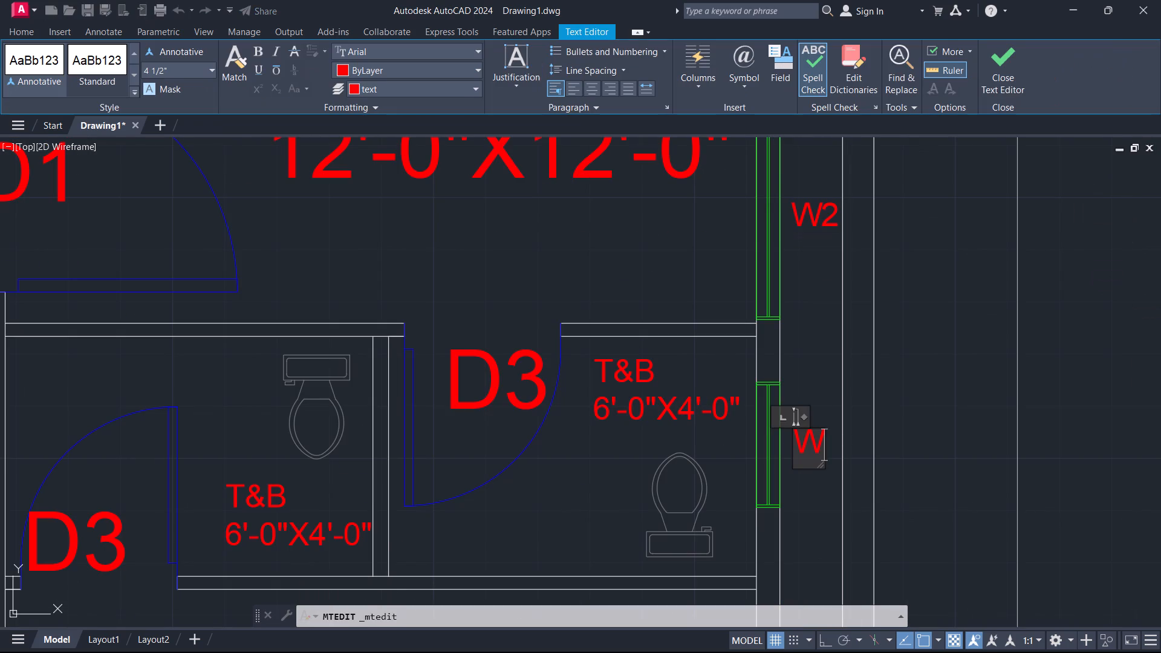
{"action": "key", "text": "1"}
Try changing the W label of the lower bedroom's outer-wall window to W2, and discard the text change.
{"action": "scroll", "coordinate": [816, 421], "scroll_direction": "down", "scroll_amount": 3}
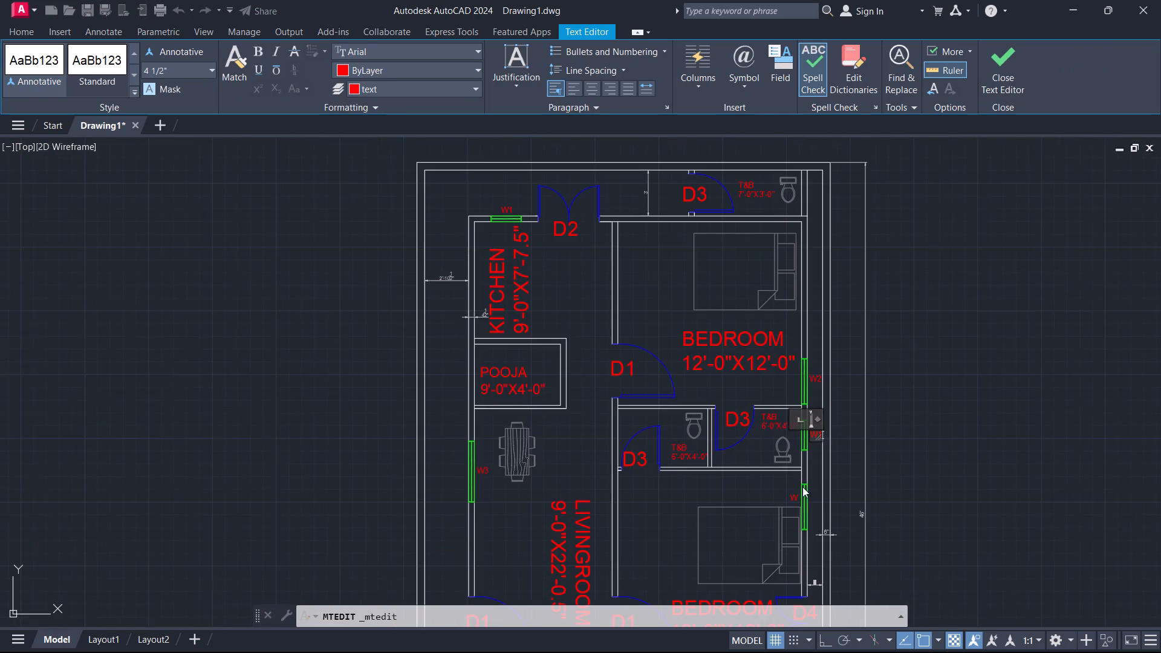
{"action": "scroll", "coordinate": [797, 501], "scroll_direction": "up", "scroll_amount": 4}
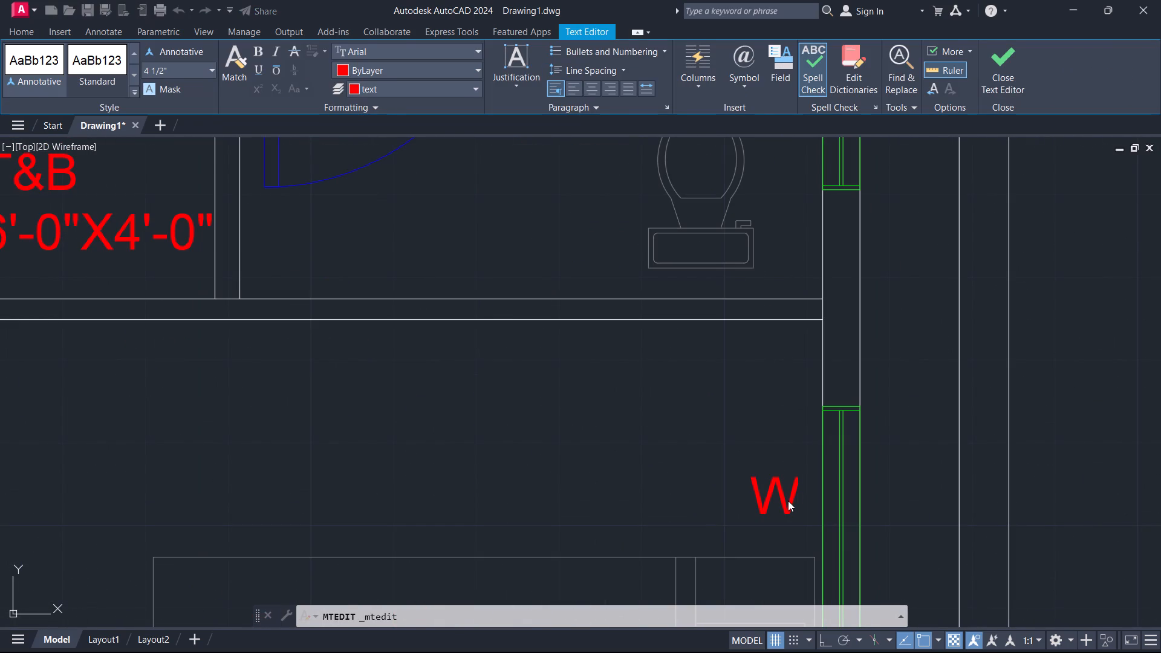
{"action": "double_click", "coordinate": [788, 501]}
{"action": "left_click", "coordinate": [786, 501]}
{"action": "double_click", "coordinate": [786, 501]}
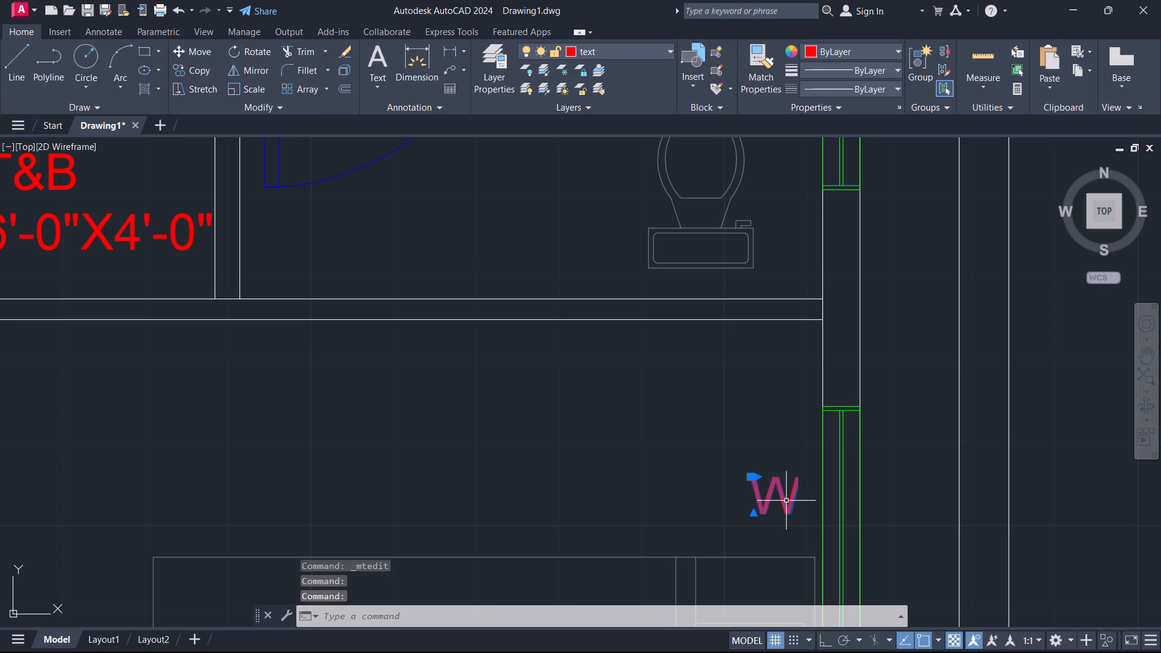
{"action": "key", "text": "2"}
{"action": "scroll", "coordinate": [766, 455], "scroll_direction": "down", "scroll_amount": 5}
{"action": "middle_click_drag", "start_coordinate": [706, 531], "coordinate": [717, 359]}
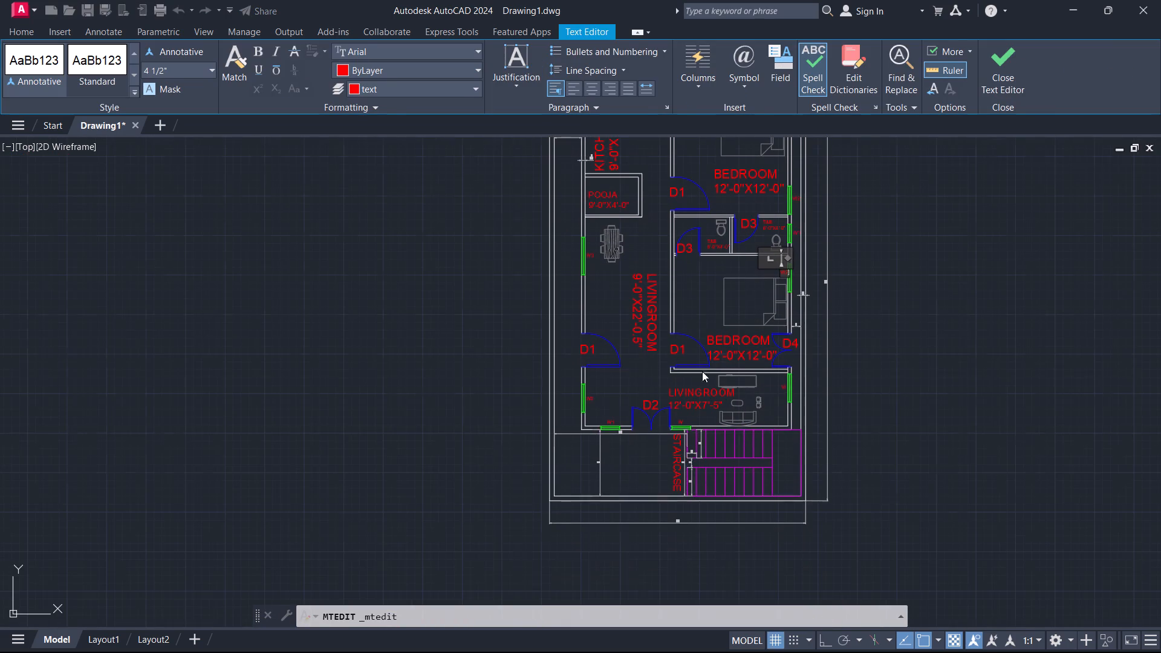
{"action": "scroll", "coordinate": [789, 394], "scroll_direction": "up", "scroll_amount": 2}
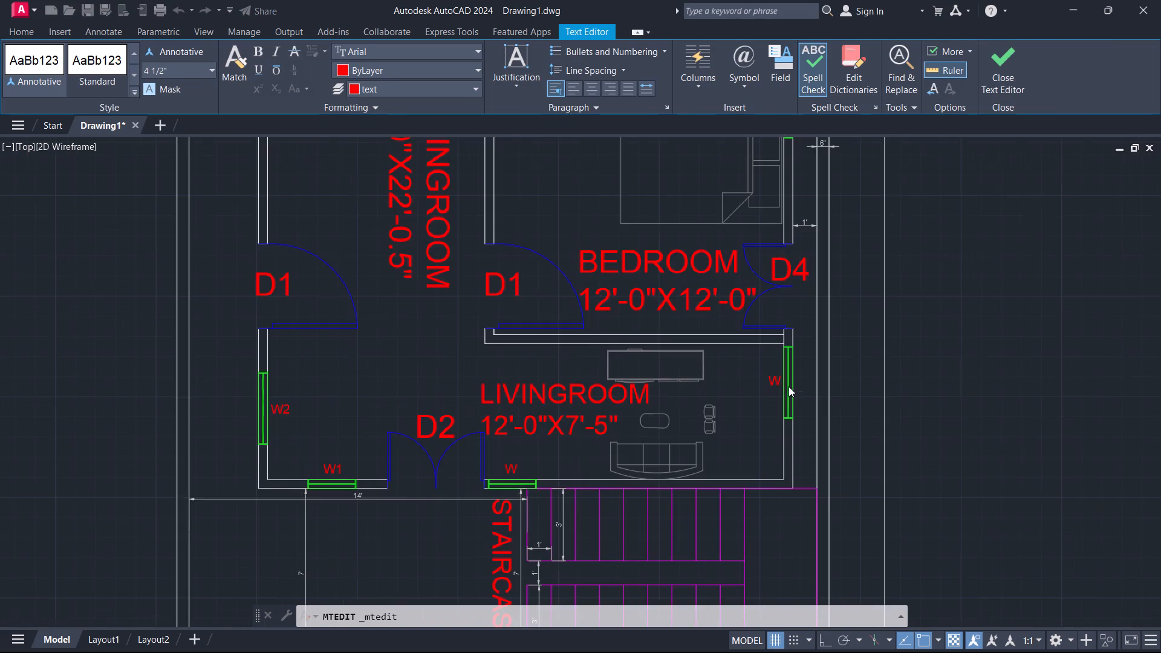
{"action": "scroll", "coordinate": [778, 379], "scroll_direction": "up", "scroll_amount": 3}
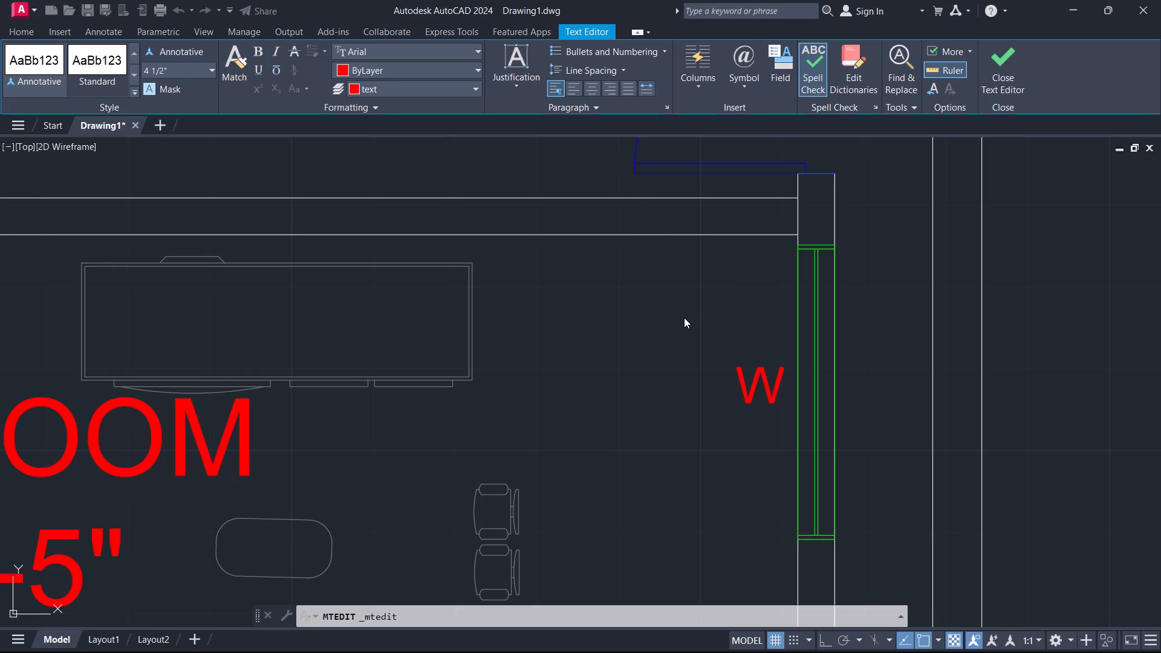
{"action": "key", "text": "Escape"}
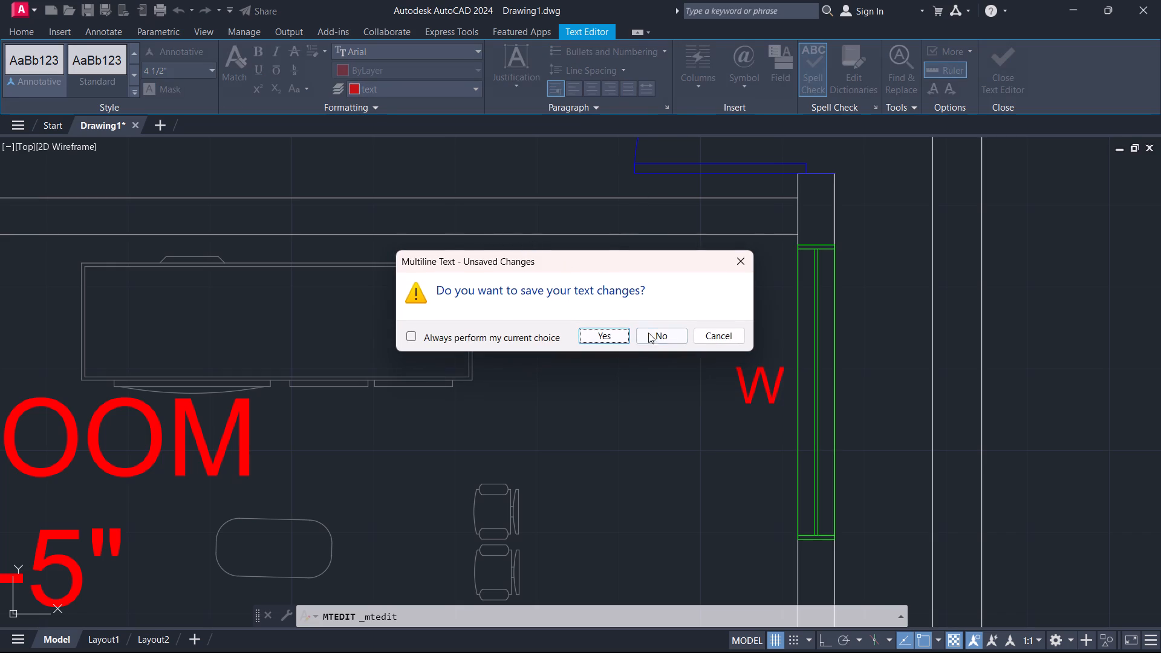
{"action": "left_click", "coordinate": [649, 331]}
Change the W label of the lower bedroom's outer-wall window to W2 and save the text change.
{"action": "scroll", "coordinate": [747, 348], "scroll_direction": "down", "scroll_amount": 4}
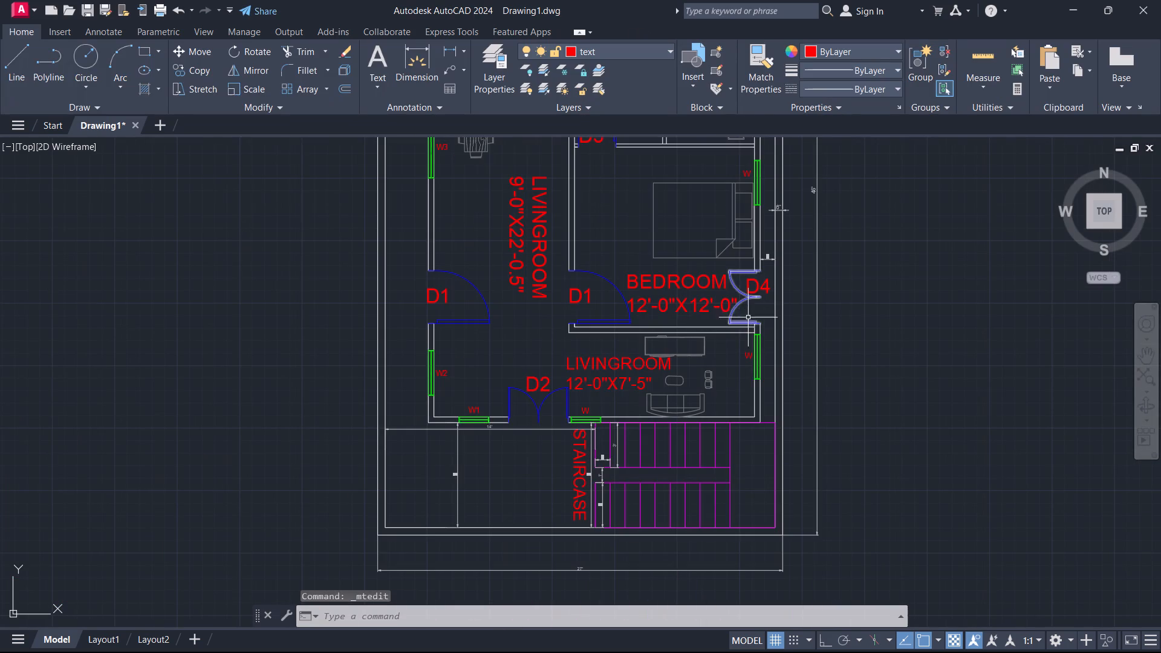
{"action": "scroll", "coordinate": [750, 175], "scroll_direction": "up", "scroll_amount": 2}
{"action": "double_click", "coordinate": [749, 172]}
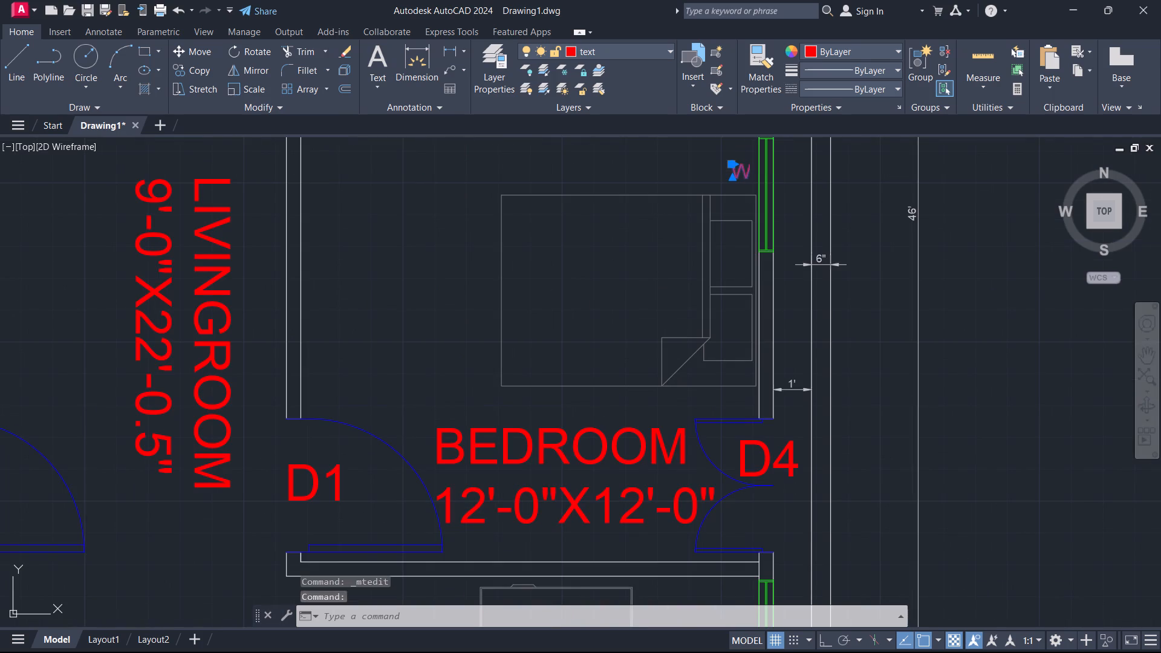
{"action": "key", "text": "2"}
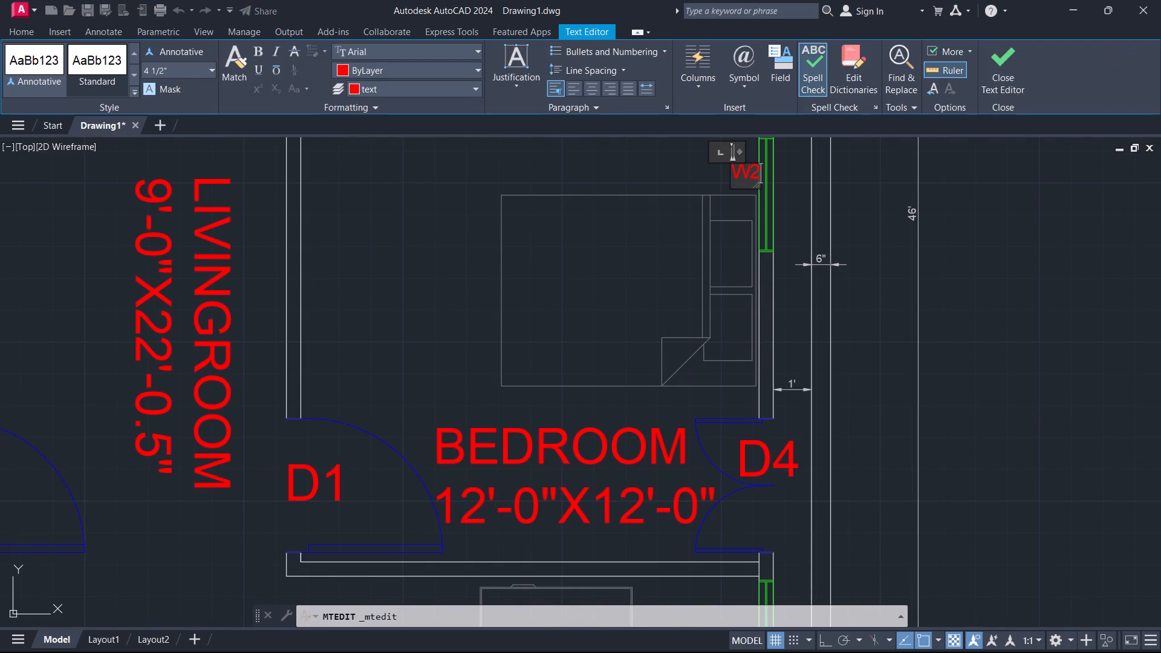
{"action": "key", "text": "Escape"}
{"action": "left_click", "coordinate": [607, 328]}
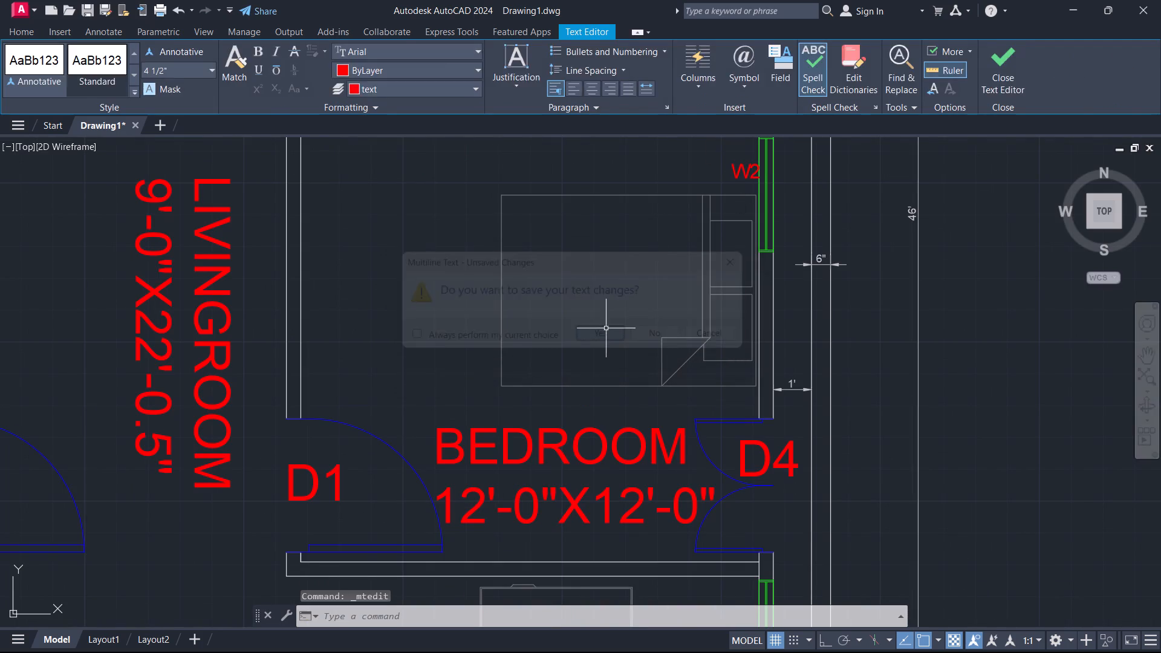
Move the lower bedroom's W2 label slightly inward so it sits clear of the outer-wall window.
{"action": "scroll", "coordinate": [723, 178], "scroll_direction": "up", "scroll_amount": 2}
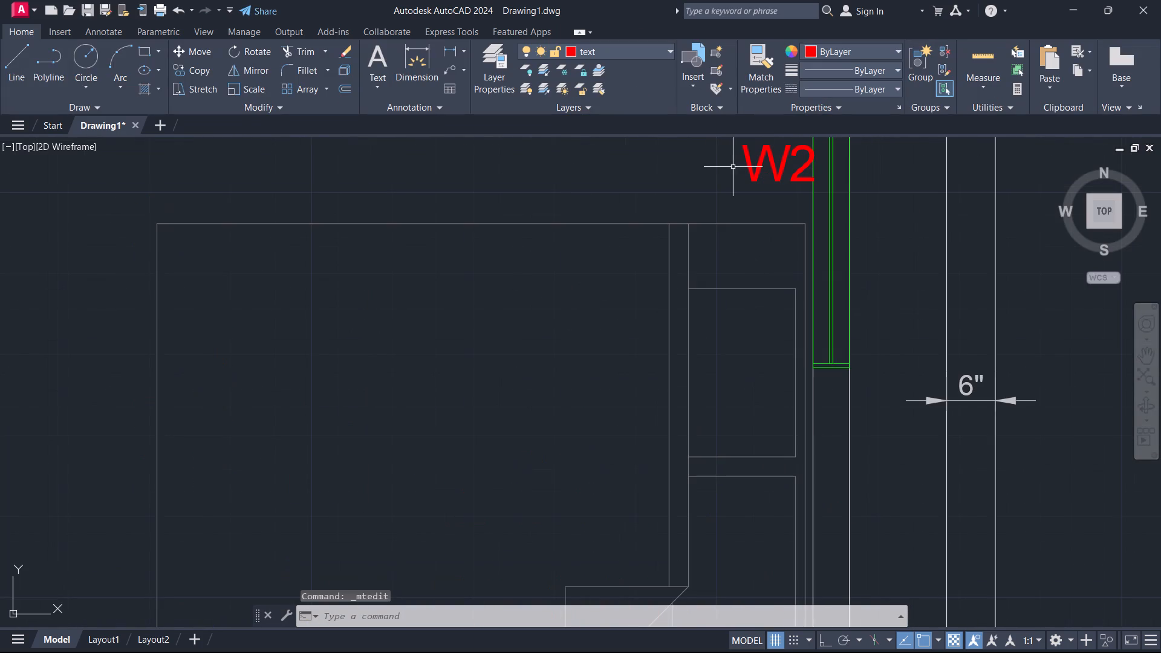
{"action": "left_click", "coordinate": [742, 151]}
{"action": "key", "text": "m"}
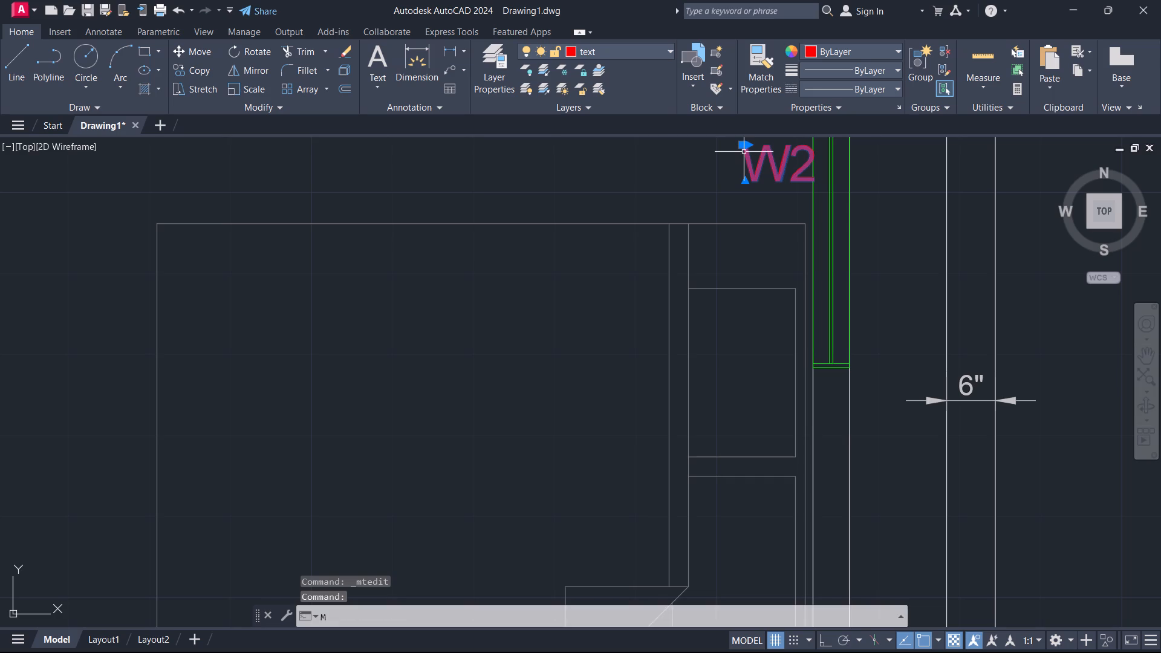
{"action": "key", "text": "Return"}
{"action": "left_click", "coordinate": [746, 149]}
{"action": "left_click", "coordinate": [728, 152]}
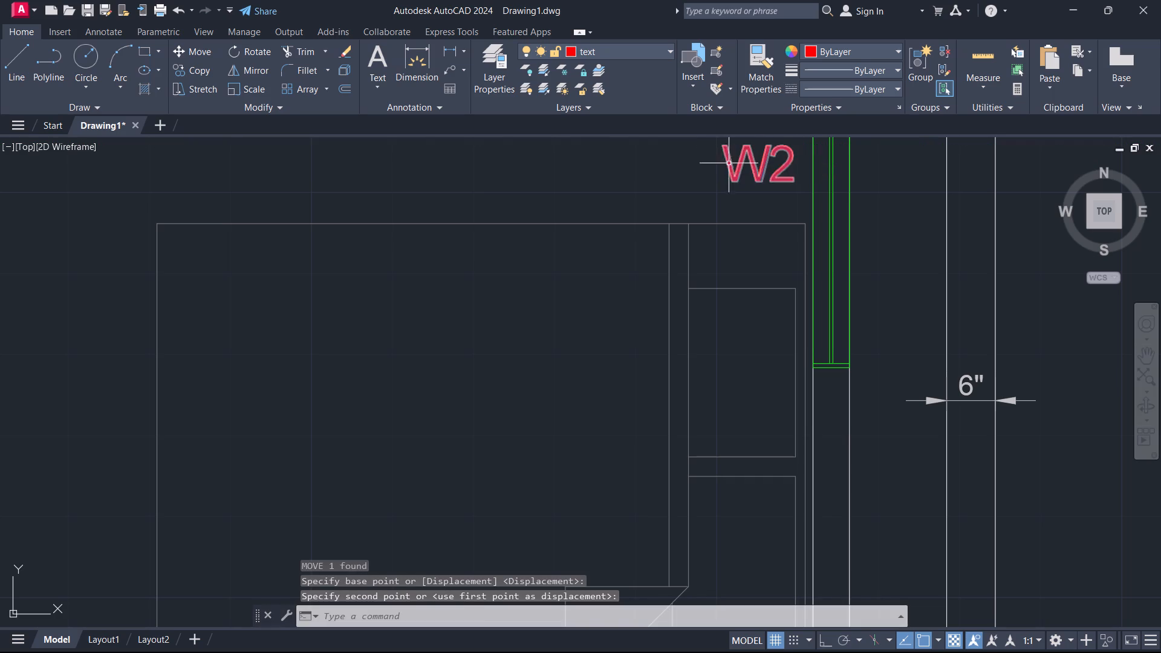
Check the length of the outer-wall window in the 12'-0"X7'-5" living room with a temporary linear dimension.
{"action": "left_click", "coordinate": [454, 50]}
{"action": "scroll", "coordinate": [455, 50], "scroll_direction": "down", "scroll_amount": 3}
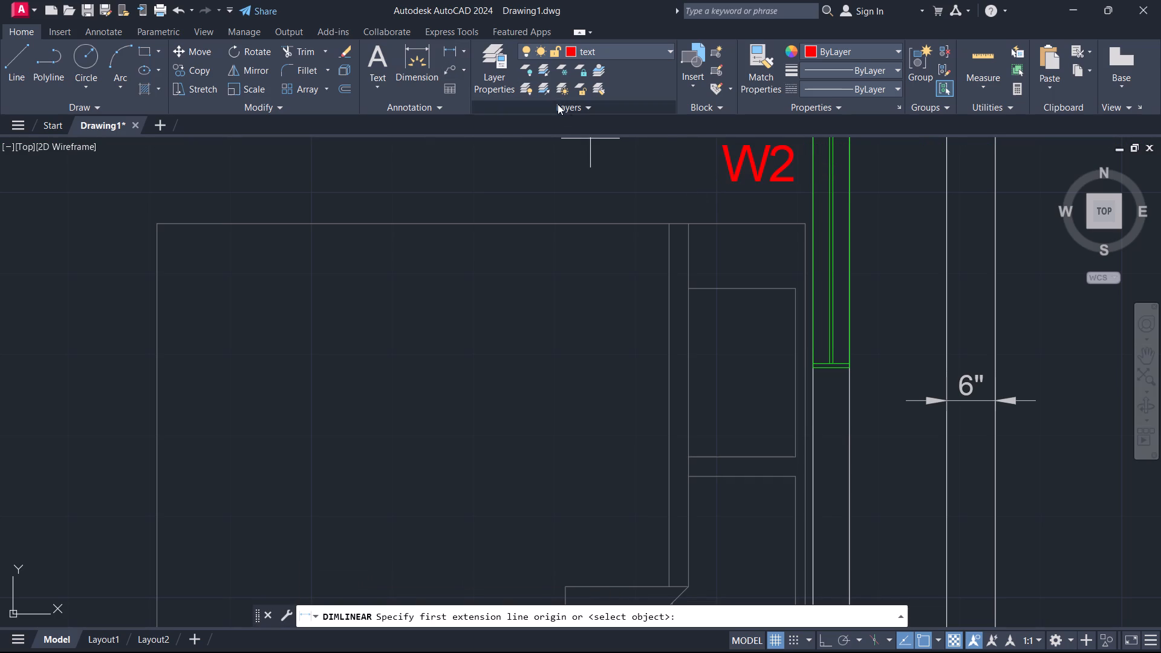
{"action": "scroll", "coordinate": [570, 114], "scroll_direction": "down", "scroll_amount": 3}
{"action": "scroll", "coordinate": [541, 218], "scroll_direction": "down", "scroll_amount": 3}
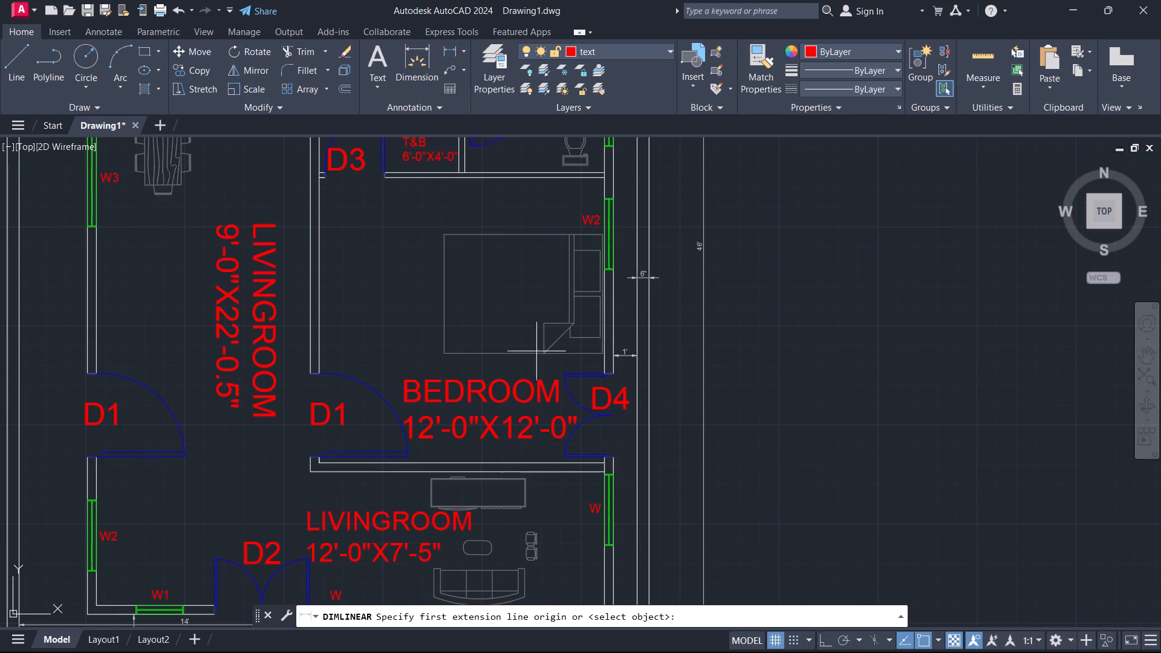
{"action": "middle_click_drag", "start_coordinate": [561, 528], "coordinate": [591, 407]}
{"action": "scroll", "coordinate": [617, 385], "scroll_direction": "up", "scroll_amount": 3}
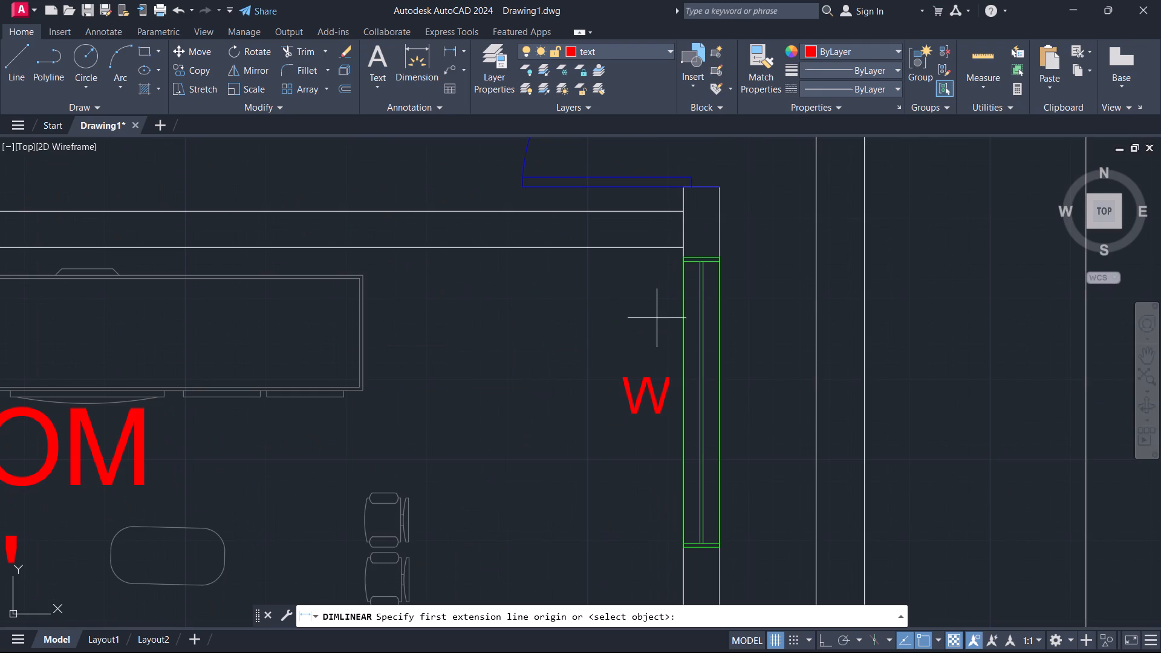
{"action": "left_click", "coordinate": [680, 258]}
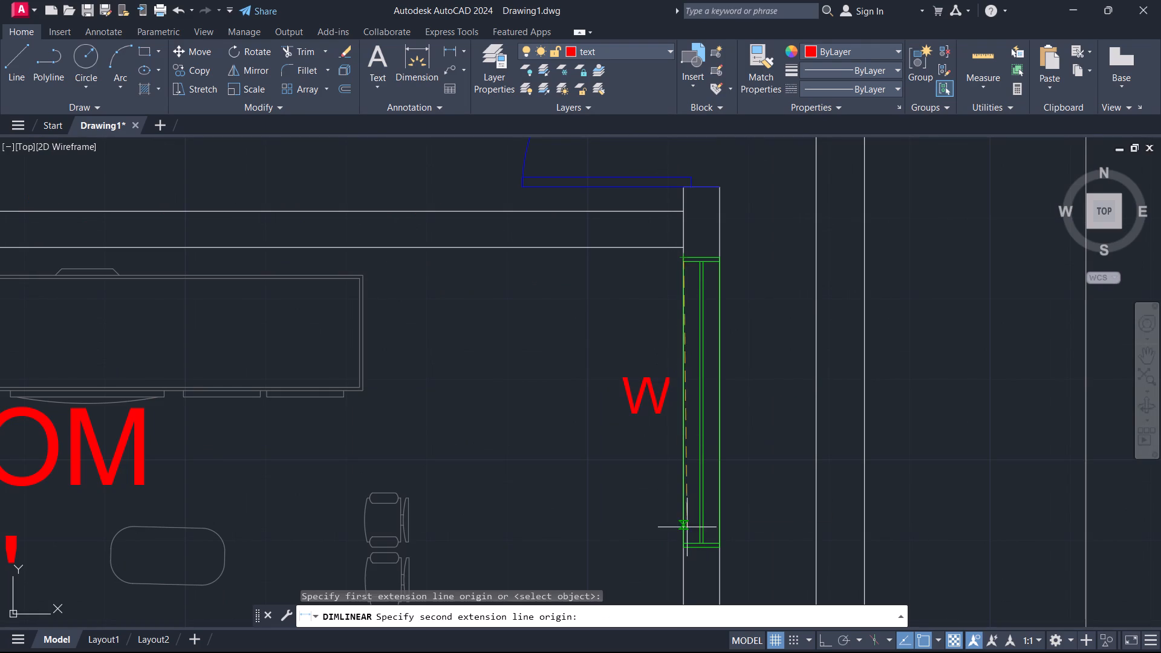
{"action": "left_click", "coordinate": [688, 551]}
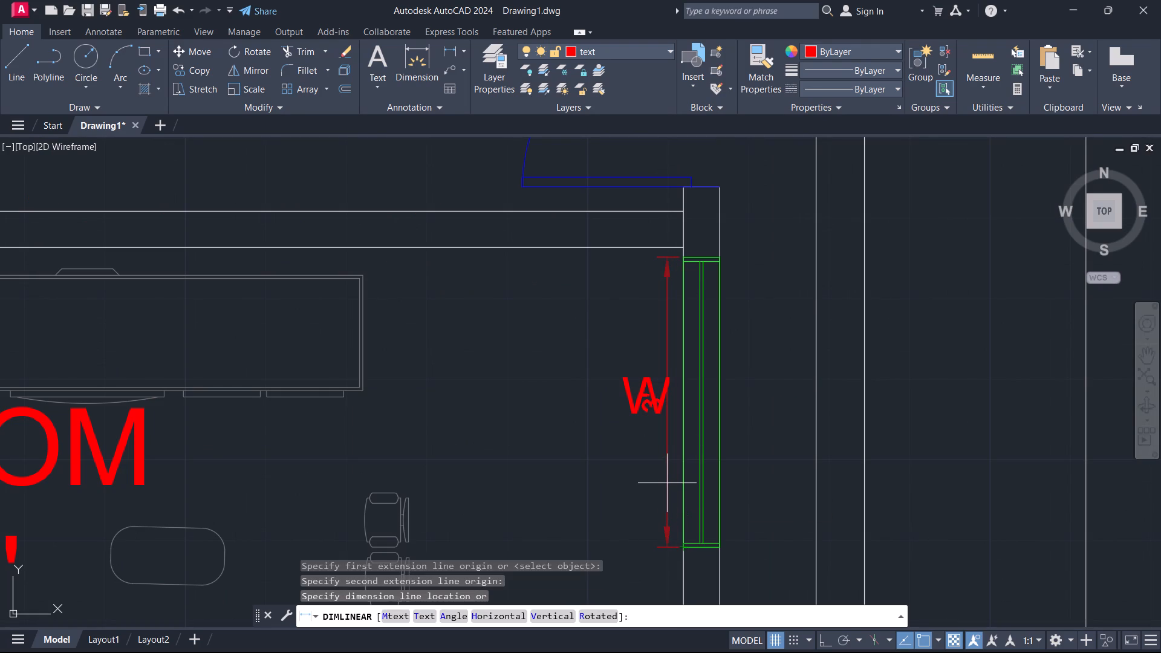
{"action": "key", "text": "Escape"}
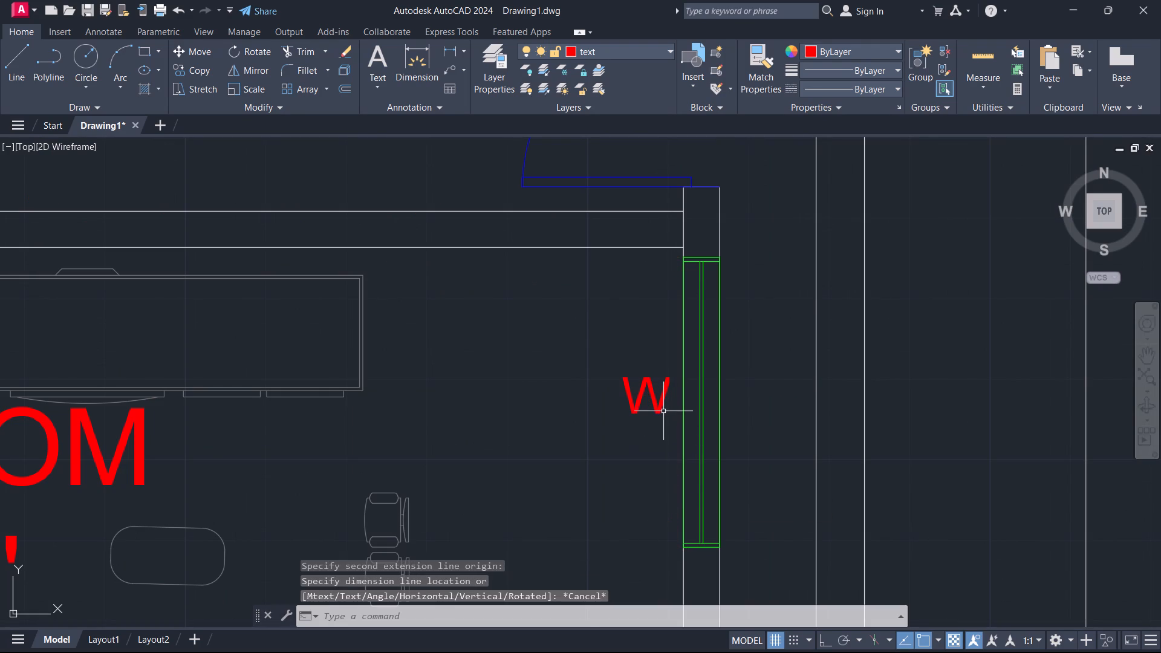
Change the W label of the 12'-0"X7'-5" living room's outer-wall window to W2.
{"action": "double_click", "coordinate": [662, 410]}
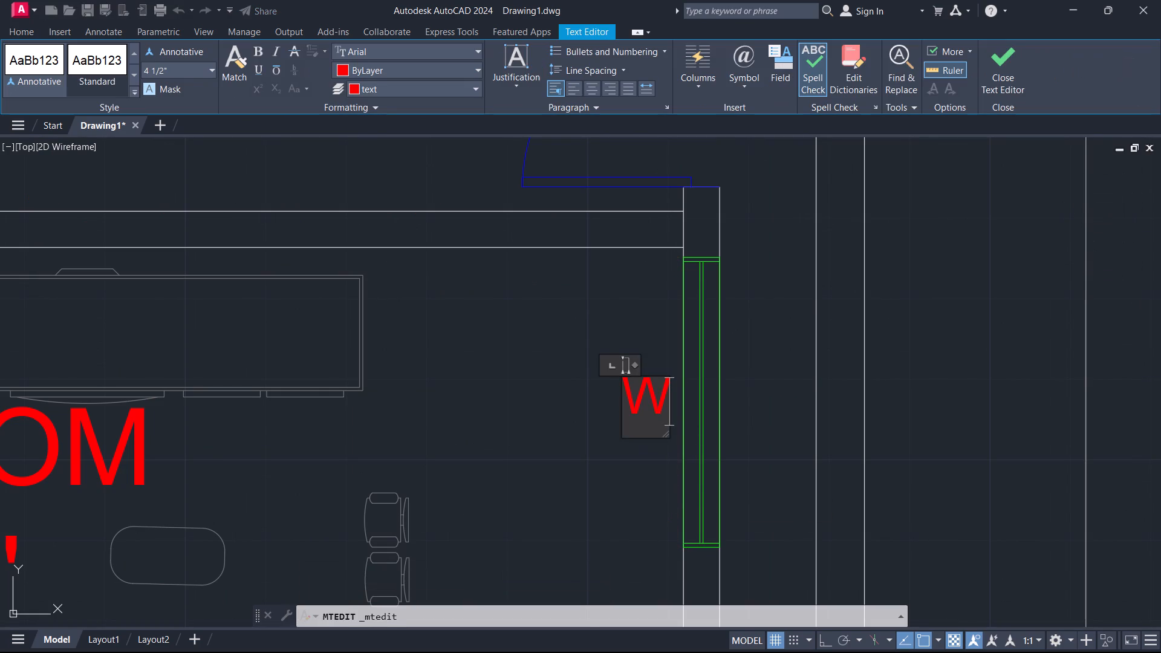
{"action": "key", "text": "2"}
{"action": "left_click", "coordinate": [636, 453]}
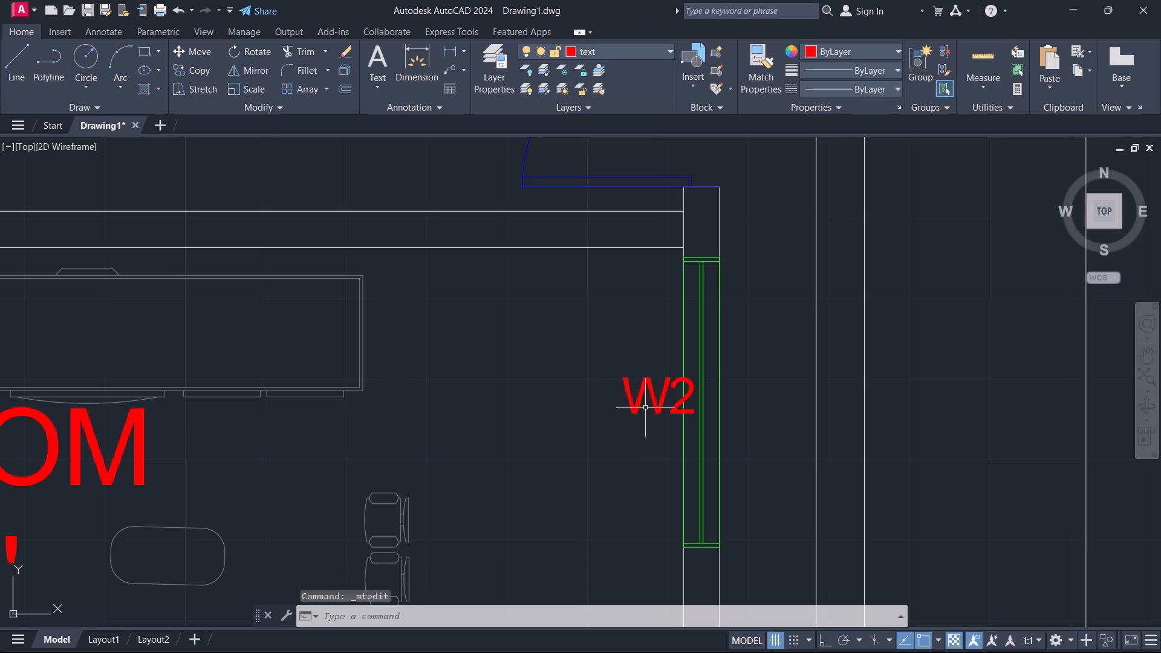
Move the 12'-0"X7'-5" living room's W2 label slightly inward, clear of the outer-wall window.
{"action": "left_click", "coordinate": [641, 379]}
{"action": "key", "text": "m"}
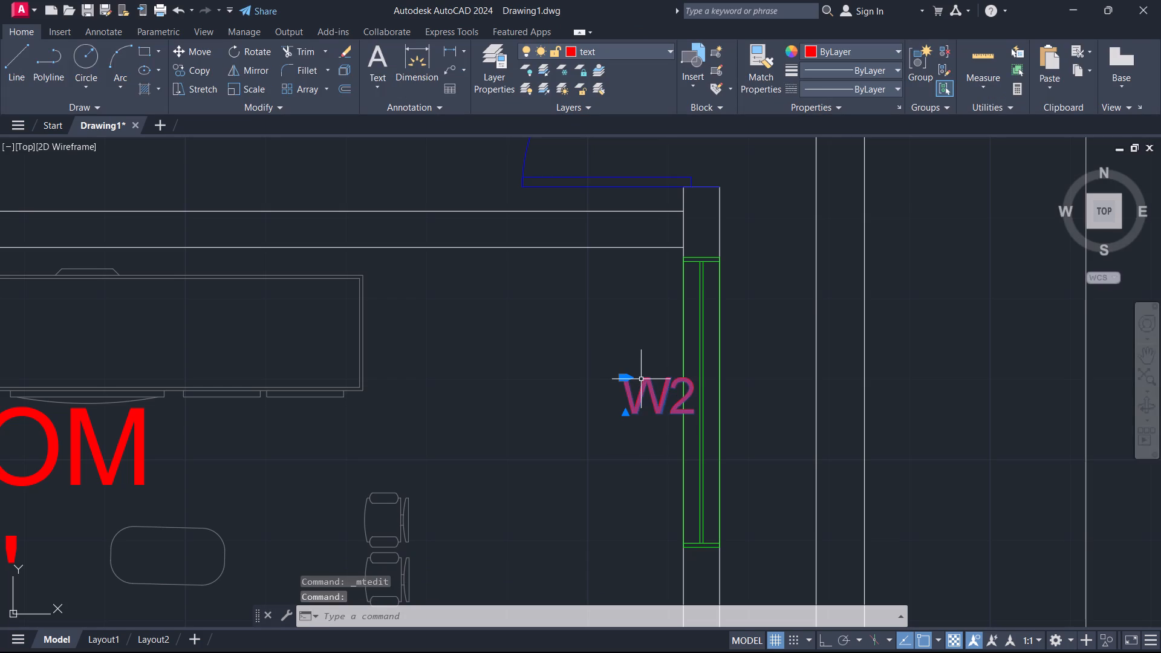
{"action": "key", "text": "Return"}
{"action": "left_click", "coordinate": [625, 377]}
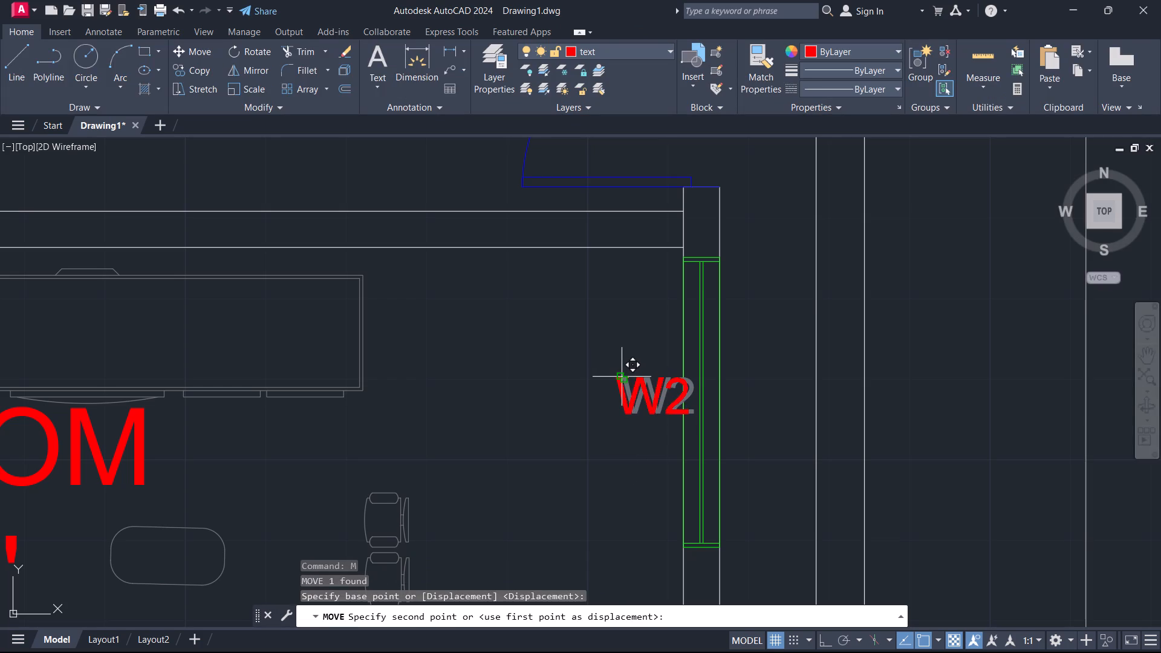
{"action": "left_click", "coordinate": [613, 377]}
Change the W label of the front-wall window between door D2 and the stairs to W1.
{"action": "scroll", "coordinate": [655, 352], "scroll_direction": "down", "scroll_amount": 1}
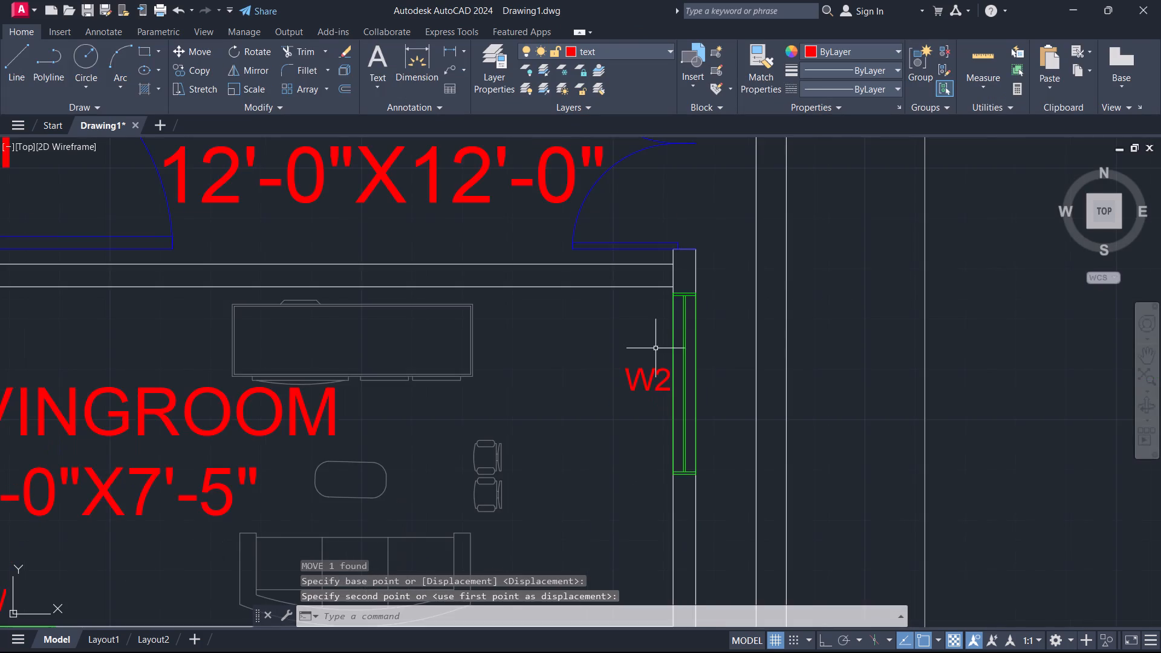
{"action": "scroll", "coordinate": [655, 348], "scroll_direction": "down", "scroll_amount": 3}
{"action": "scroll", "coordinate": [503, 415], "scroll_direction": "up", "scroll_amount": 2}
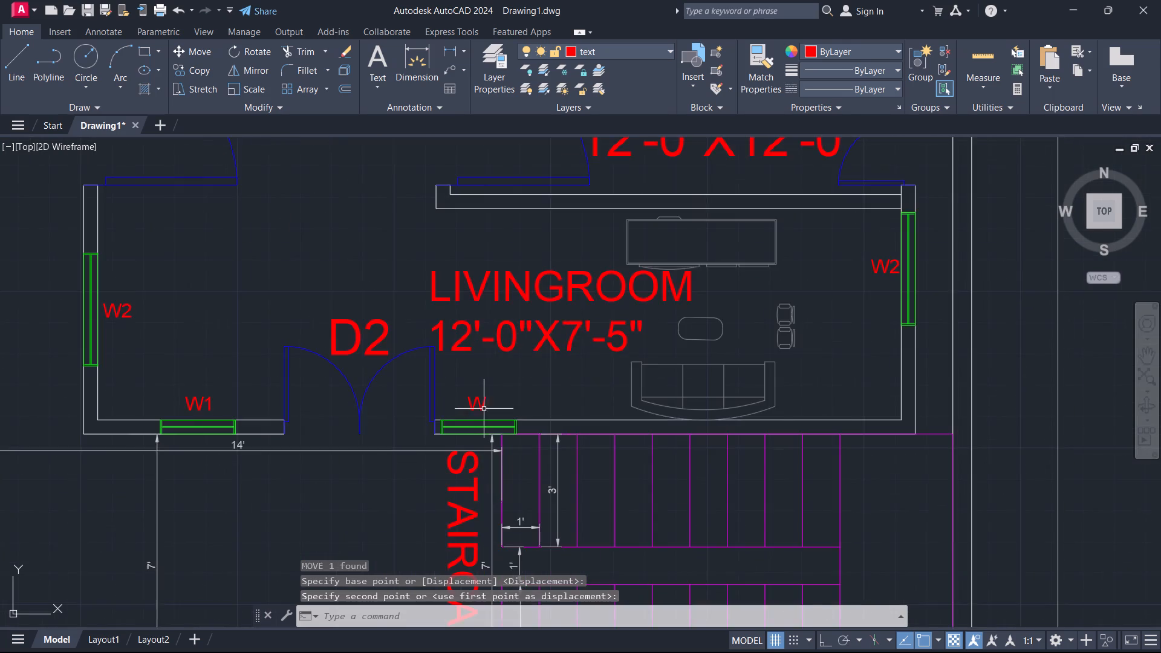
{"action": "scroll", "coordinate": [482, 409], "scroll_direction": "up", "scroll_amount": 2}
{"action": "double_click", "coordinate": [480, 403]}
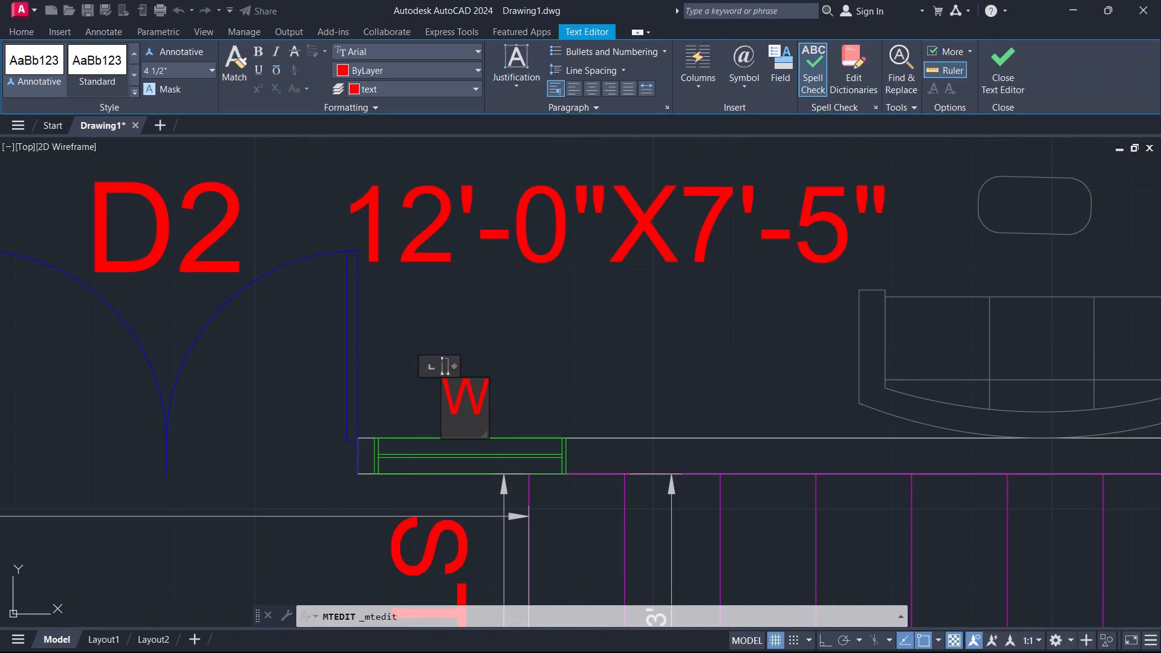
{"action": "key", "text": "1"}
{"action": "left_click", "coordinate": [527, 382]}
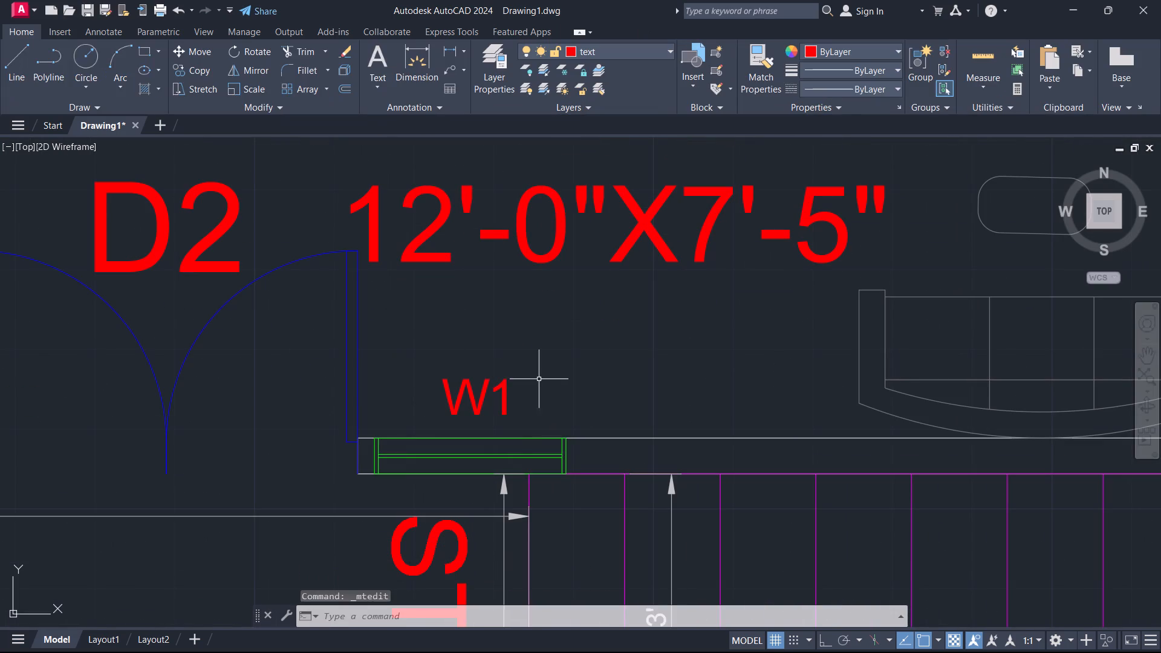
Review the whole floor plan, examining the door, window and room labels throughout the rooms.
{"action": "scroll", "coordinate": [551, 369], "scroll_direction": "down", "scroll_amount": 4}
{"action": "scroll", "coordinate": [493, 307], "scroll_direction": "down", "scroll_amount": 1}
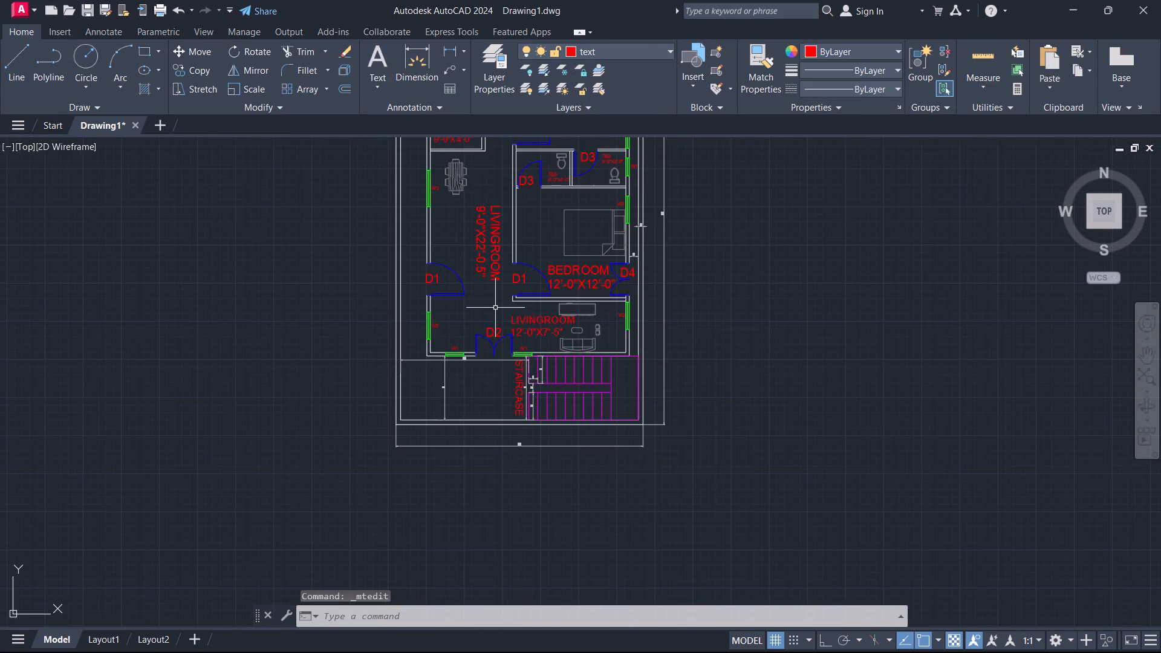
{"action": "middle_click_drag", "start_coordinate": [492, 310], "coordinate": [533, 376]}
{"action": "scroll", "coordinate": [539, 376], "scroll_direction": "down", "scroll_amount": 1}
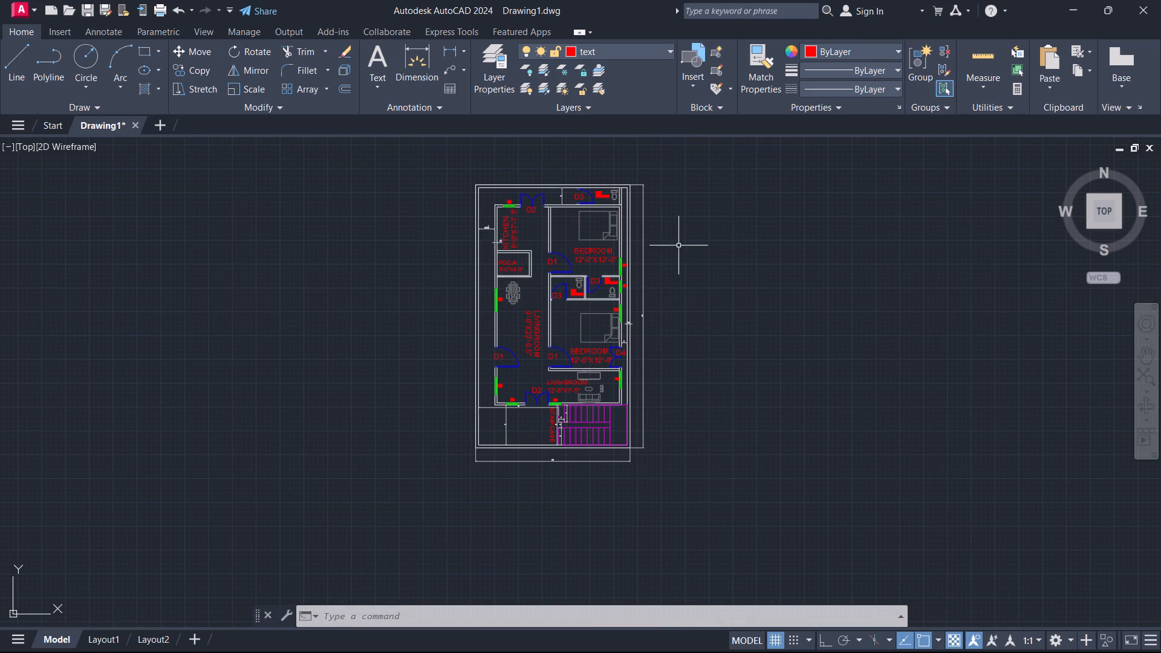
{"action": "scroll", "coordinate": [550, 321], "scroll_direction": "up", "scroll_amount": 2}
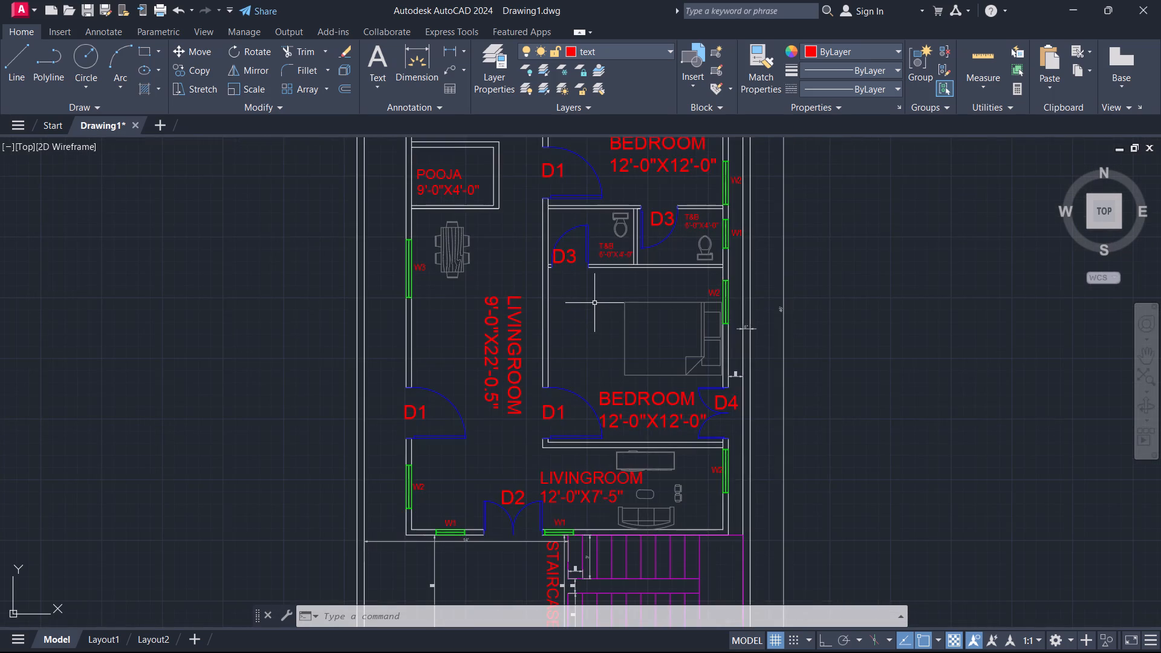
{"action": "scroll", "coordinate": [594, 303], "scroll_direction": "down", "scroll_amount": 1}
{"action": "middle_click_drag", "start_coordinate": [594, 325], "coordinate": [724, 386]}
{"action": "scroll", "coordinate": [637, 539], "scroll_direction": "up", "scroll_amount": 2}
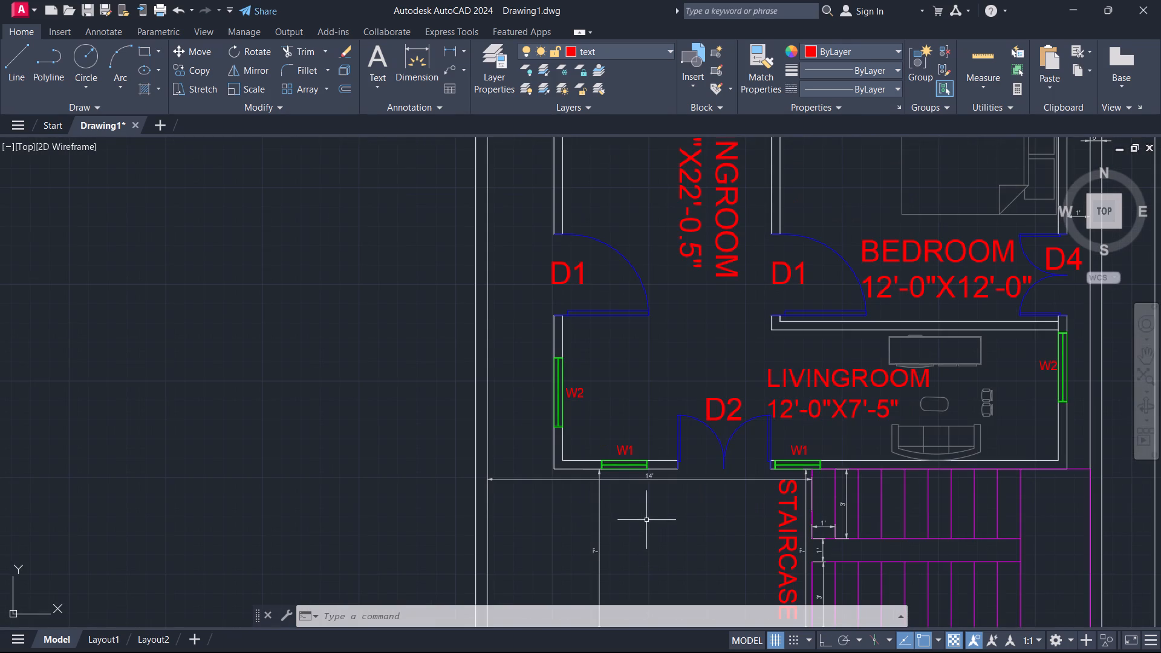
{"action": "scroll", "coordinate": [651, 477], "scroll_direction": "down", "scroll_amount": 1}
{"action": "scroll", "coordinate": [618, 416], "scroll_direction": "down", "scroll_amount": 1}
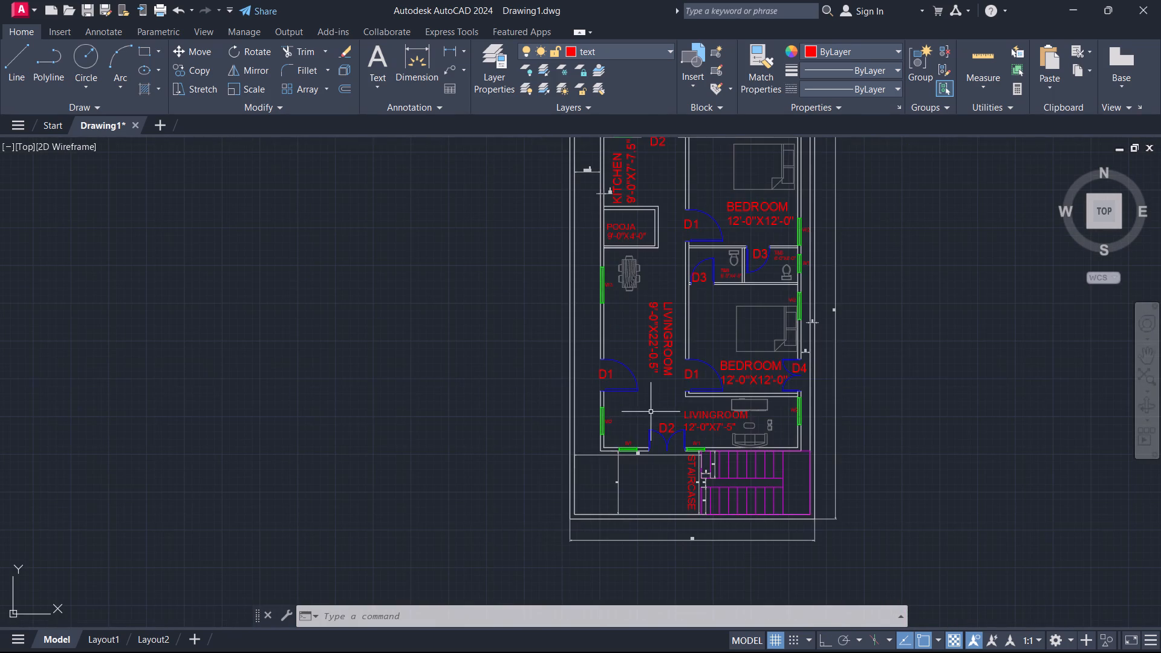
{"action": "scroll", "coordinate": [656, 409], "scroll_direction": "down", "scroll_amount": 1}
{"action": "scroll", "coordinate": [655, 411], "scroll_direction": "up", "scroll_amount": 1}
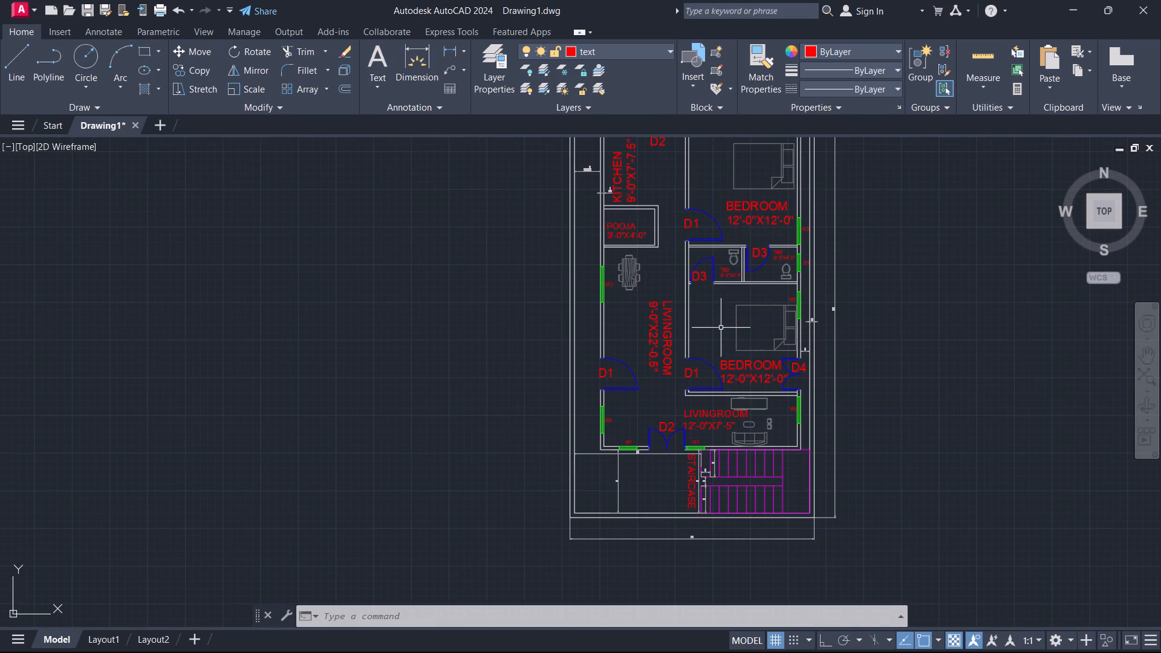
{"action": "middle_click_drag", "start_coordinate": [721, 326], "coordinate": [626, 464]}
{"action": "scroll", "coordinate": [625, 336], "scroll_direction": "up", "scroll_amount": 2}
{"action": "scroll", "coordinate": [640, 335], "scroll_direction": "down", "scroll_amount": 1}
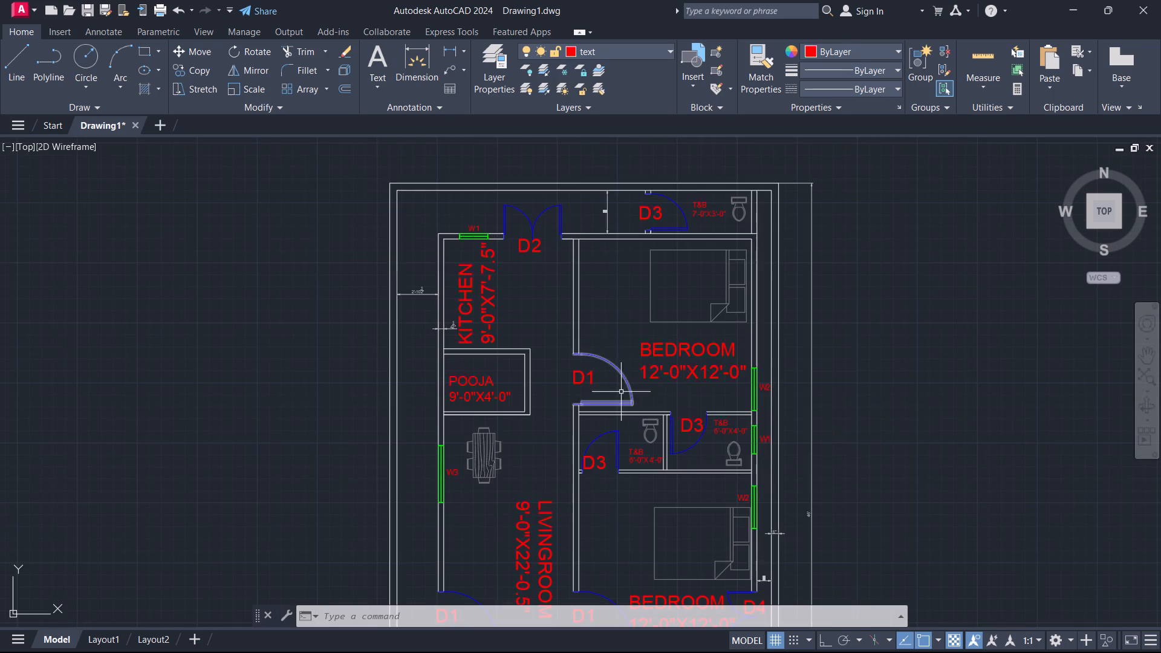
{"action": "scroll", "coordinate": [665, 365], "scroll_direction": "up", "scroll_amount": 1}
{"action": "scroll", "coordinate": [694, 350], "scroll_direction": "down", "scroll_amount": 1}
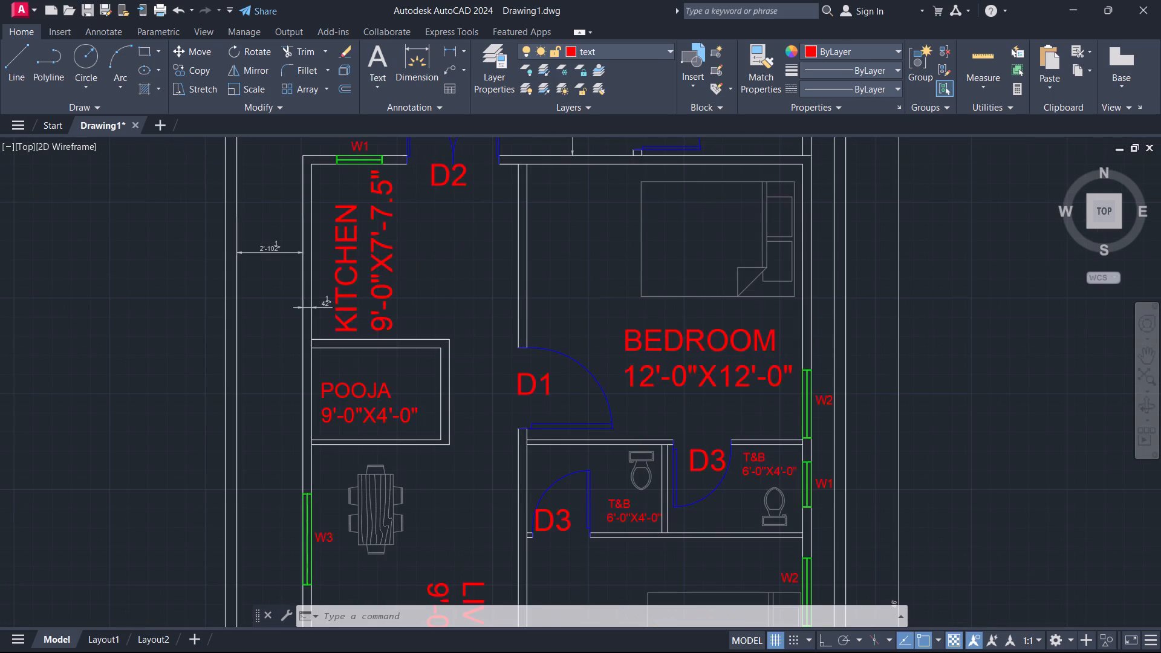
{"action": "scroll", "coordinate": [691, 360], "scroll_direction": "down", "scroll_amount": 2}
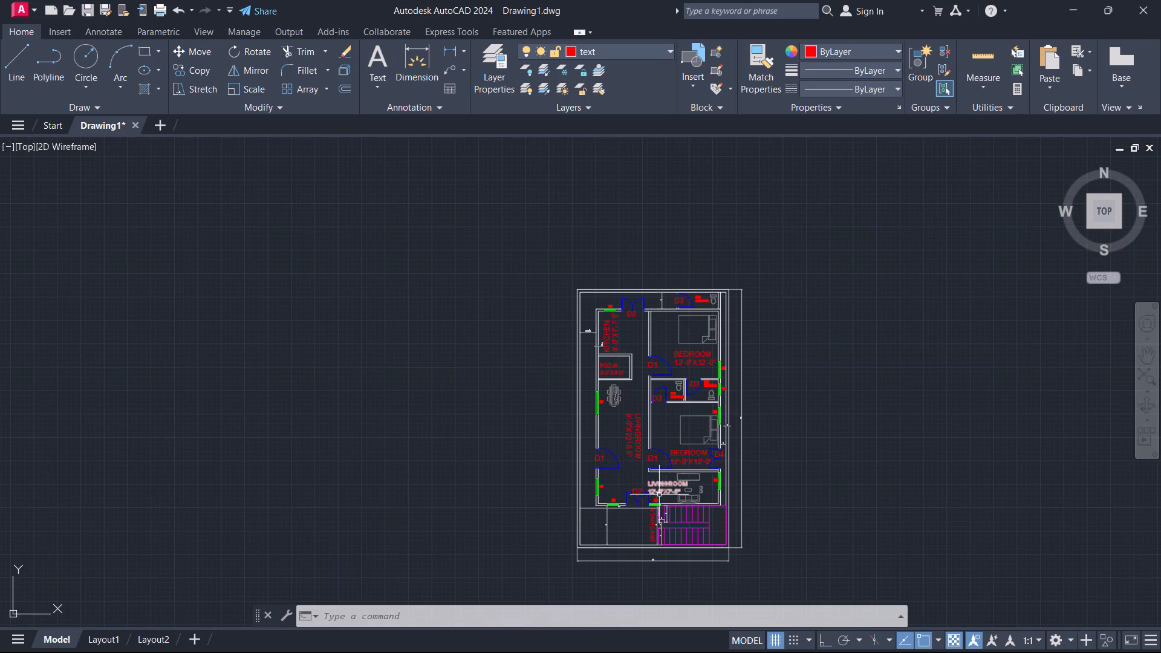
{"action": "scroll", "coordinate": [633, 538], "scroll_direction": "up", "scroll_amount": 2}
{"action": "scroll", "coordinate": [635, 515], "scroll_direction": "down", "scroll_amount": 1}
{"action": "scroll", "coordinate": [638, 354], "scroll_direction": "up", "scroll_amount": 1}
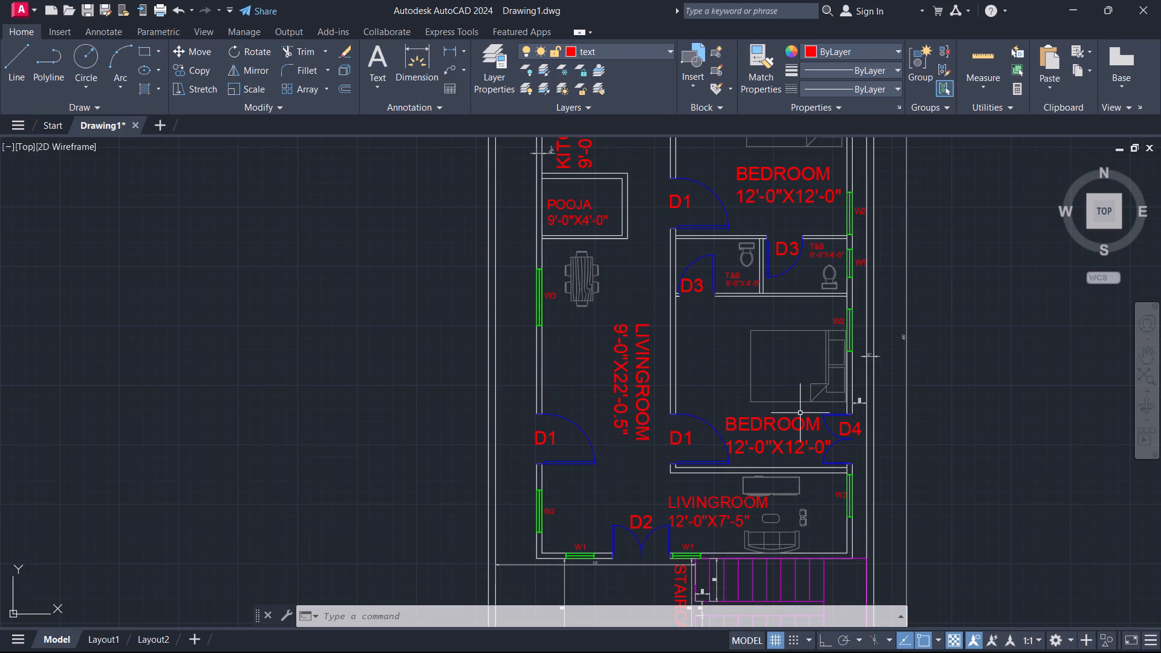
{"action": "scroll", "coordinate": [807, 409], "scroll_direction": "down", "scroll_amount": 2}
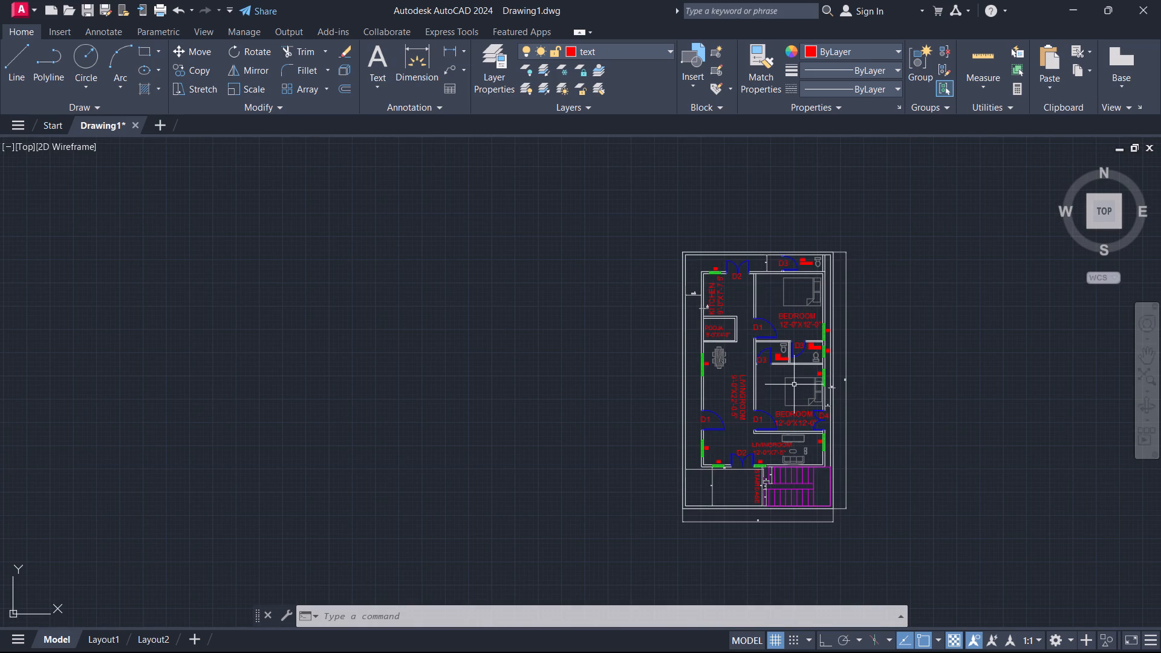
{"action": "scroll", "coordinate": [745, 411], "scroll_direction": "up", "scroll_amount": 1}
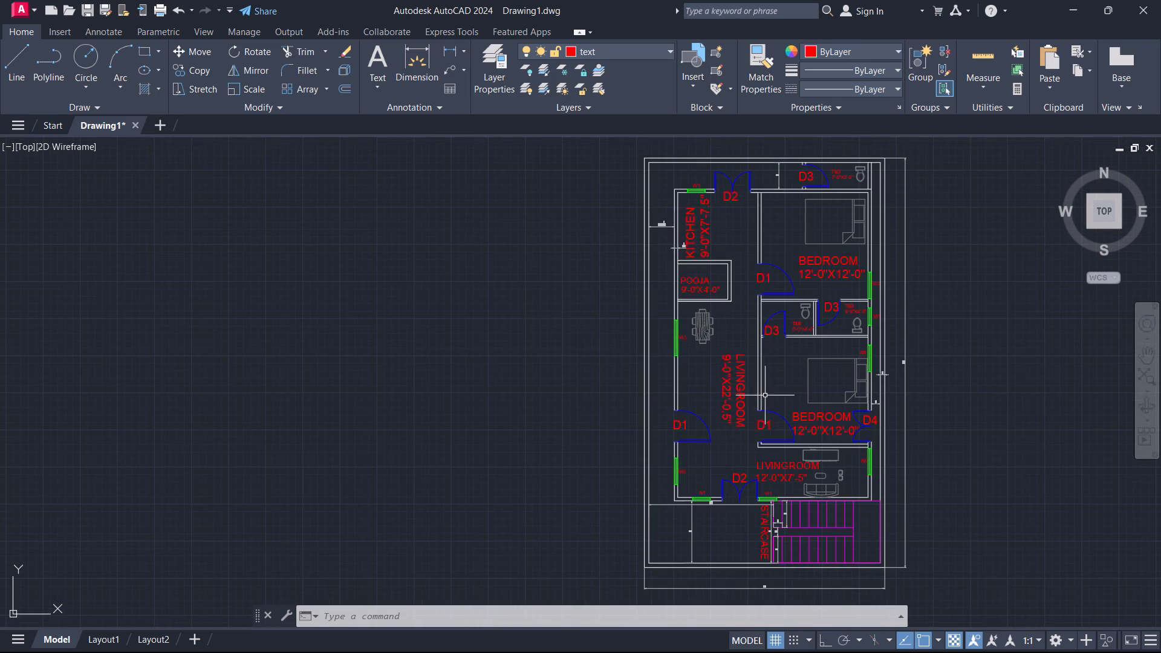
{"action": "scroll", "coordinate": [767, 394], "scroll_direction": "down", "scroll_amount": 1}
{"action": "scroll", "coordinate": [776, 412], "scroll_direction": "up", "scroll_amount": 1}
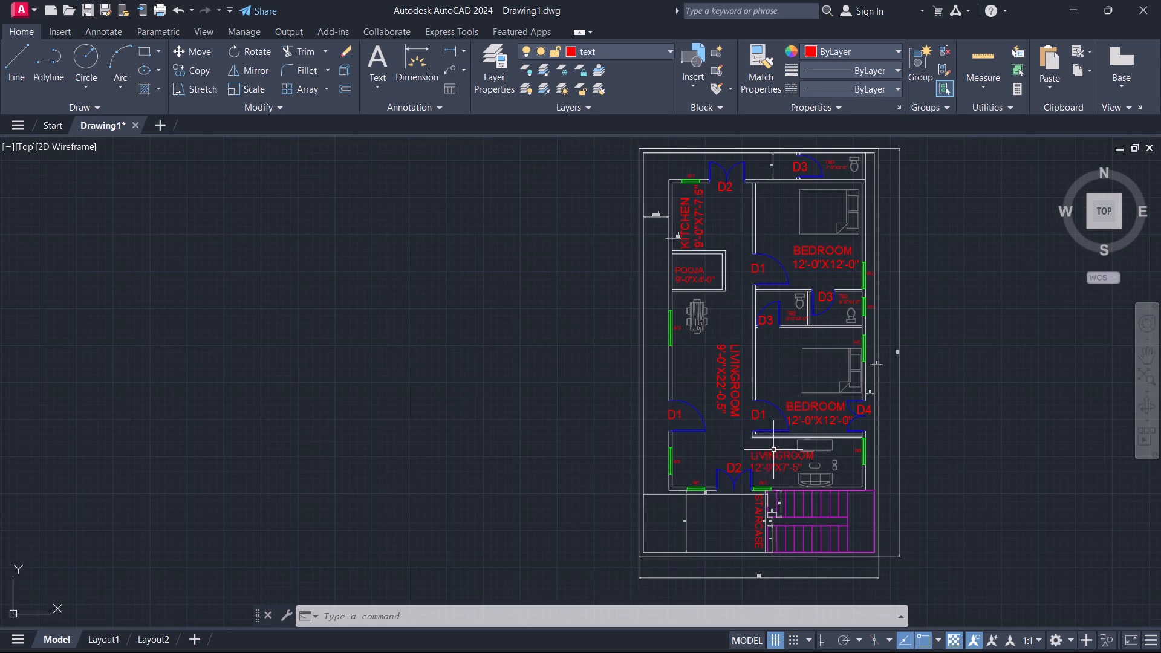
{"action": "scroll", "coordinate": [764, 461], "scroll_direction": "up", "scroll_amount": 2}
{"action": "scroll", "coordinate": [785, 436], "scroll_direction": "down", "scroll_amount": 1}
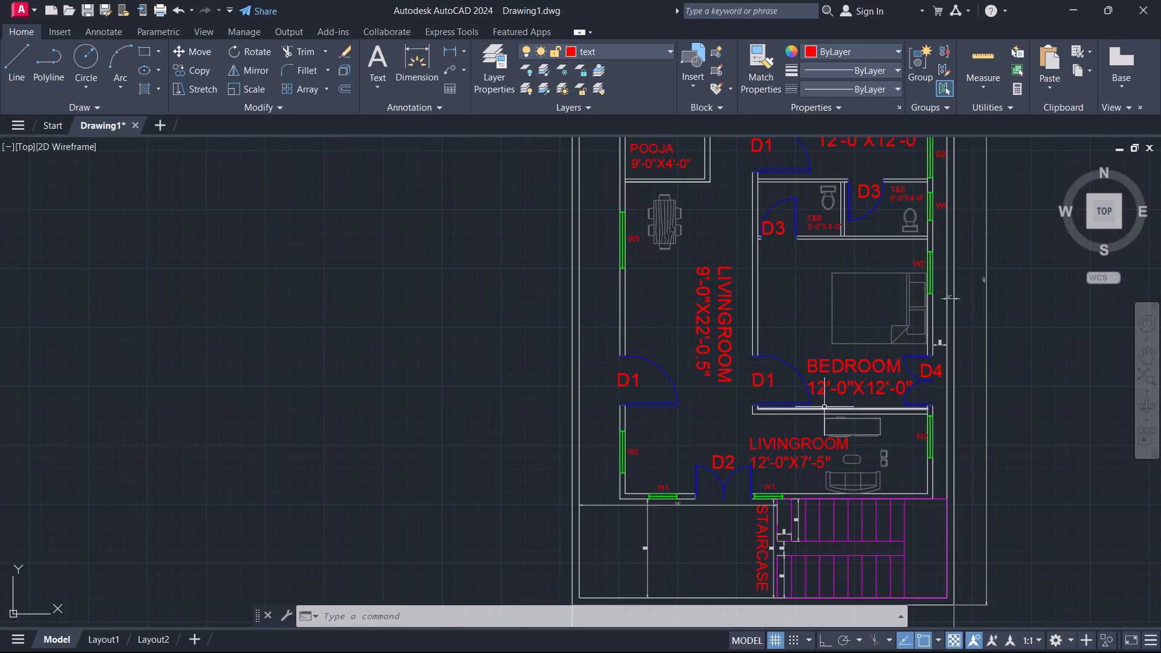
Save the floor plan drawing in the Documents folder under the file name ROJECT 13.
{"action": "scroll", "coordinate": [828, 401], "scroll_direction": "down", "scroll_amount": 1}
{"action": "scroll", "coordinate": [859, 322], "scroll_direction": "down", "scroll_amount": 1}
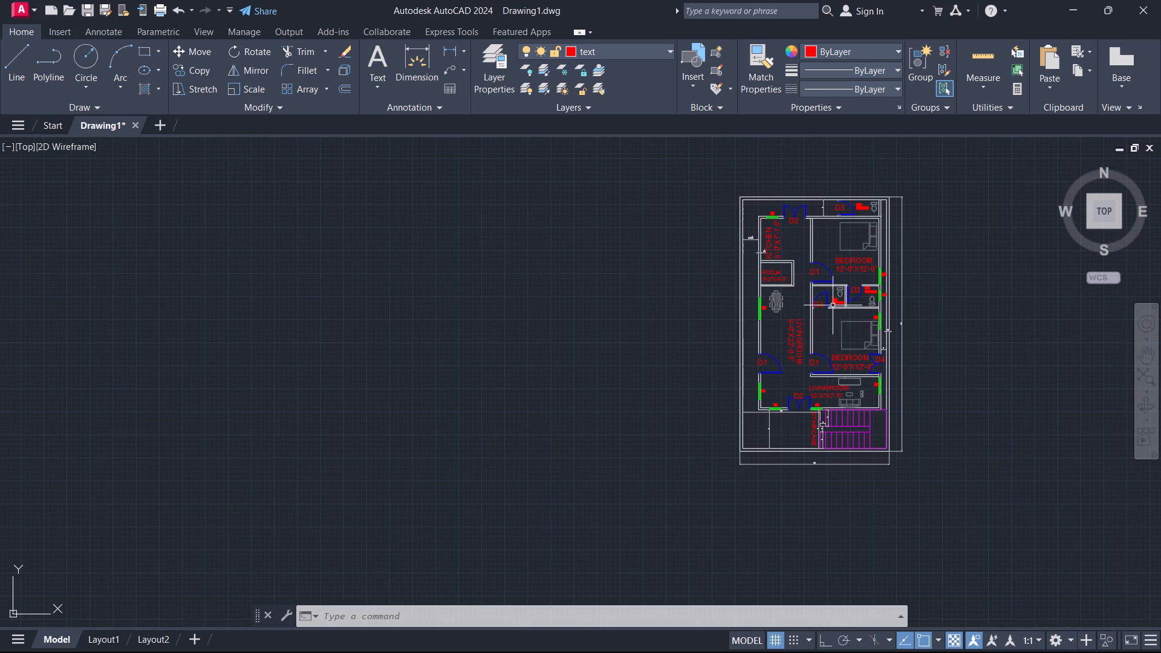
{"action": "middle_click_drag", "start_coordinate": [831, 326], "coordinate": [795, 326]}
{"action": "middle_click_drag", "start_coordinate": [899, 331], "coordinate": [688, 359]}
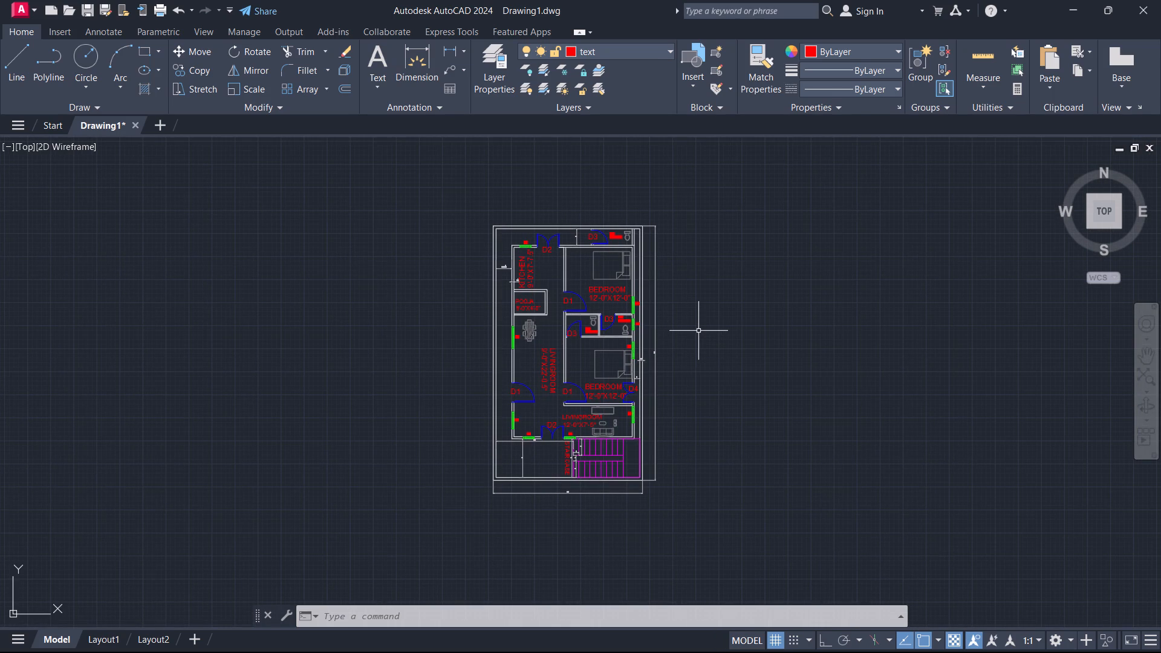
{"action": "key", "text": "ctrl+s"}
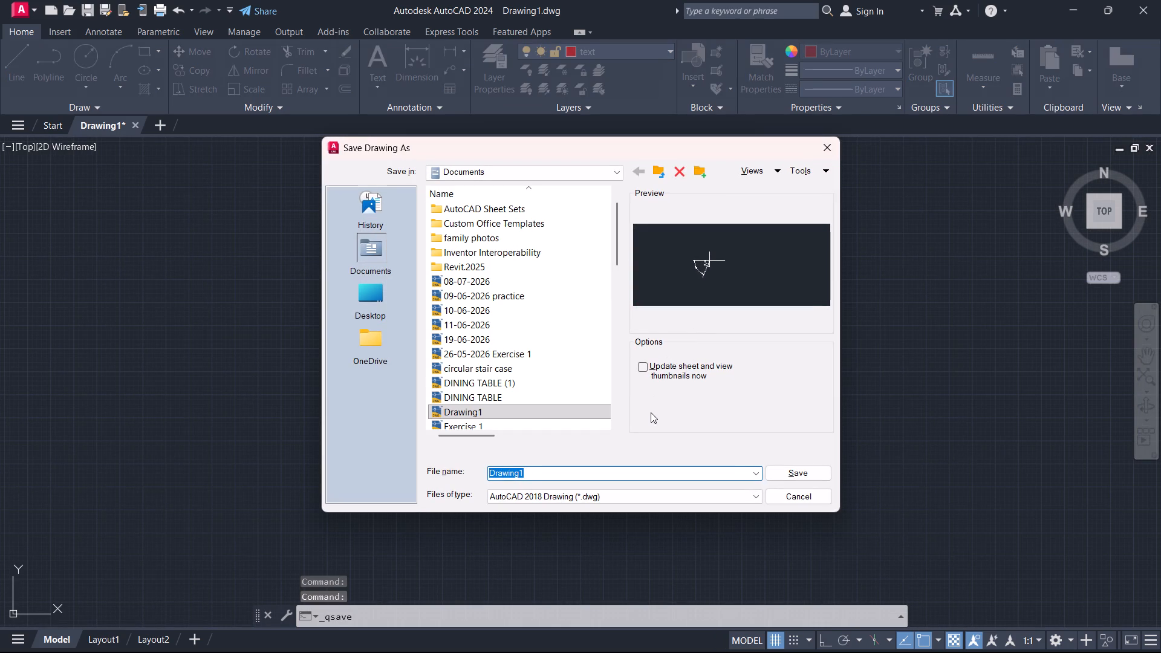
{"action": "key", "text": "BackSpace"}
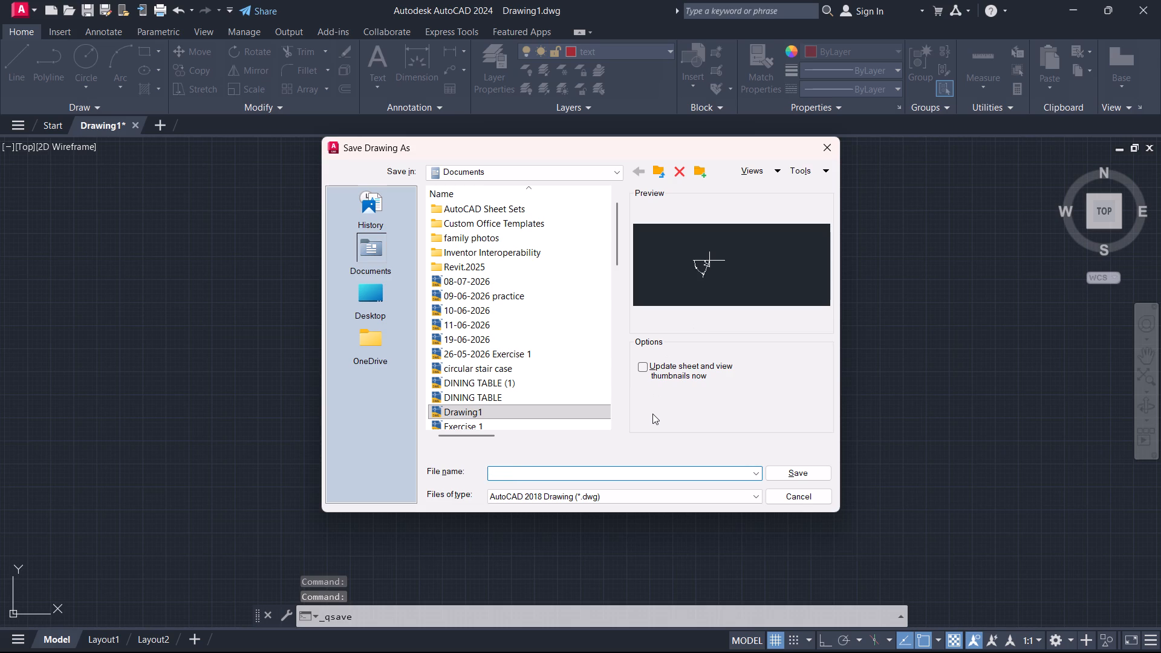
{"action": "scroll", "coordinate": [599, 347], "scroll_direction": "down", "scroll_amount": 9}
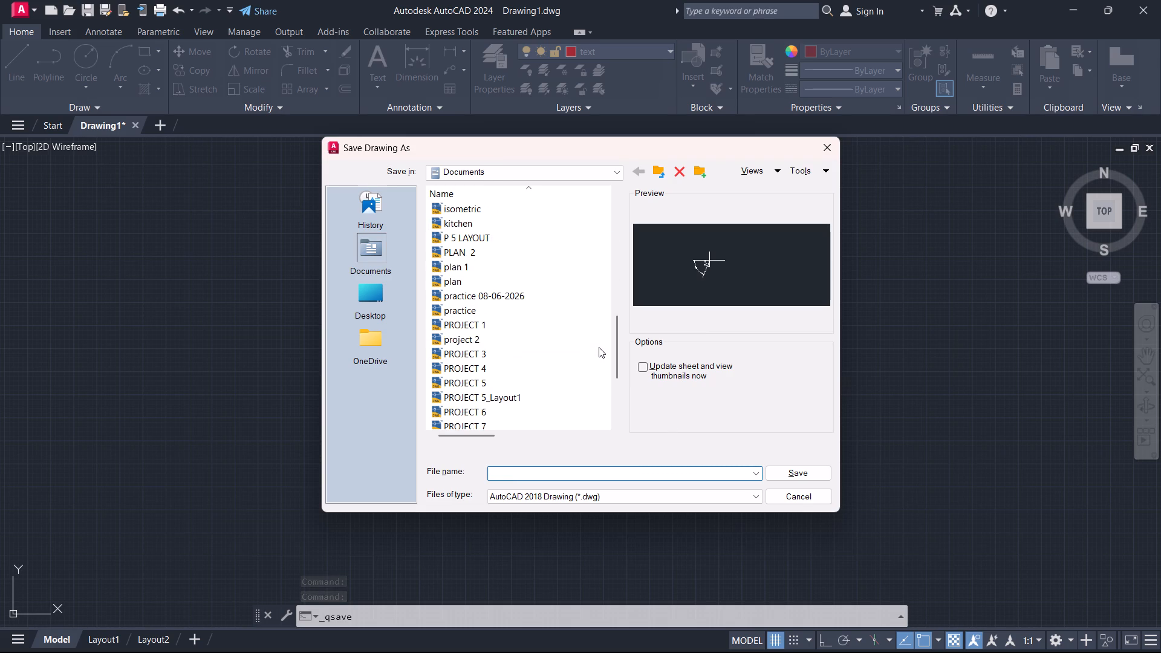
{"action": "scroll", "coordinate": [599, 347], "scroll_direction": "down", "scroll_amount": 4}
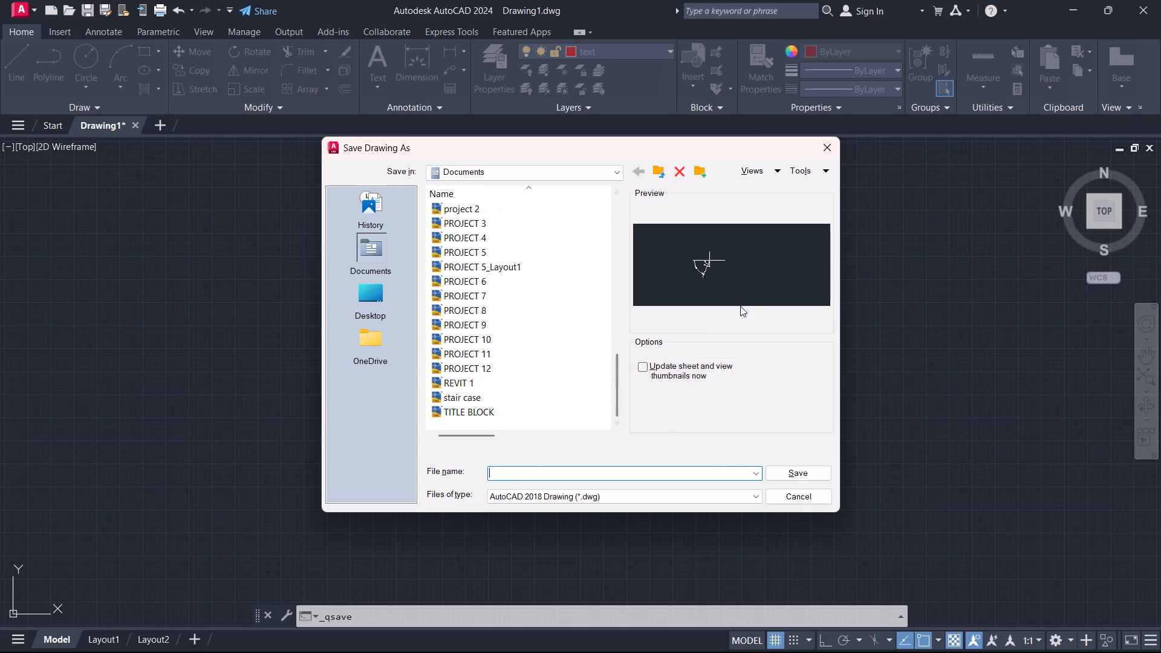
{"action": "type", "text": "ROJECT"}
{"action": "key", "text": "space"}
{"action": "key", "text": "1"}
{"action": "key", "text": "3"}
{"action": "left_click", "coordinate": [801, 470]}
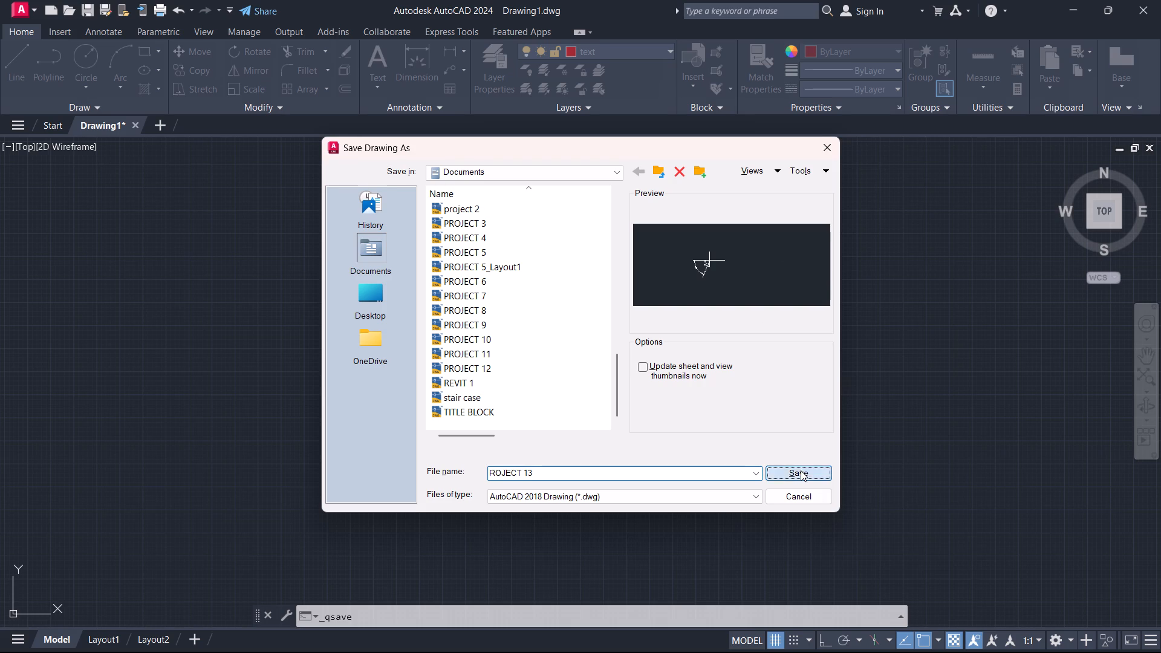